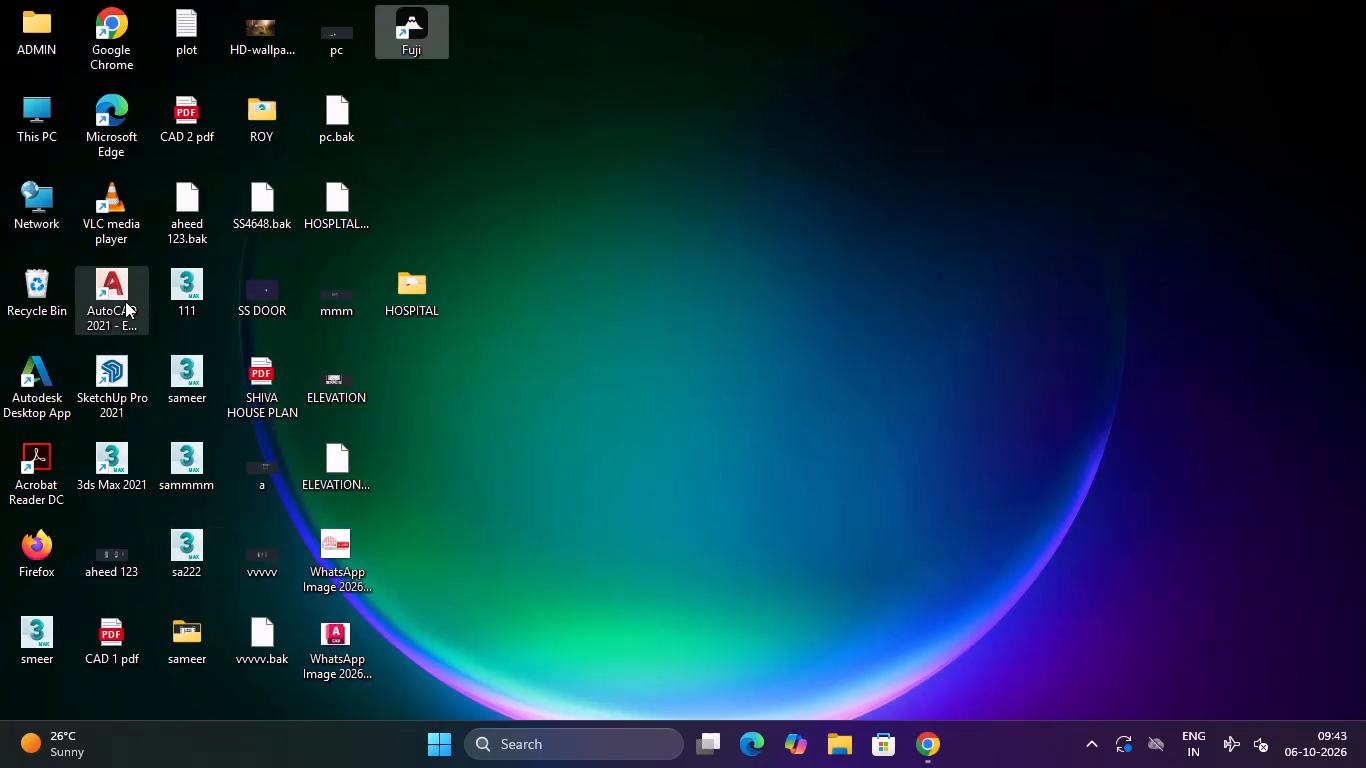
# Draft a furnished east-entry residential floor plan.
# Launch AutoCAD 2021 from the desktop.
pyautogui.doubleClick(125, 301)
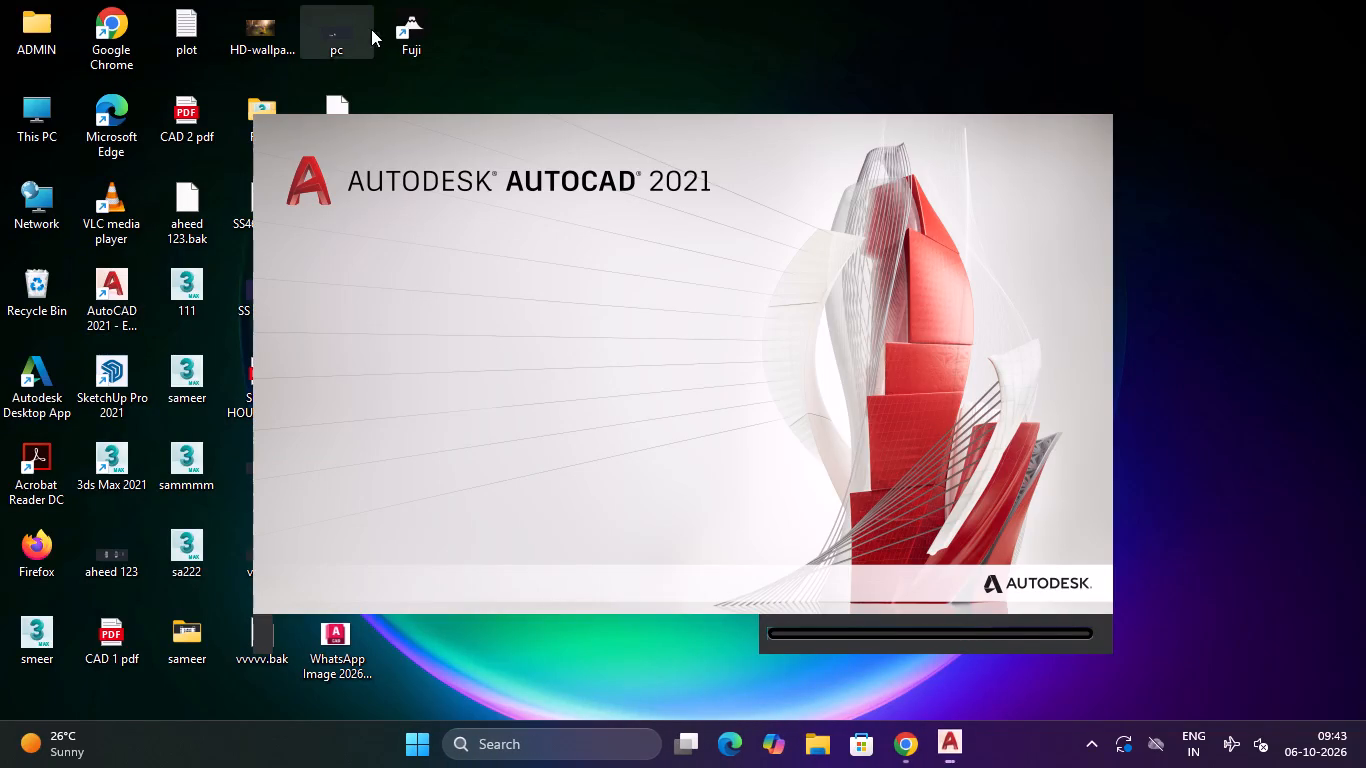
# Launch the Fuji application from the desktop while AutoCAD loads.
pyautogui.doubleClick(418, 17)
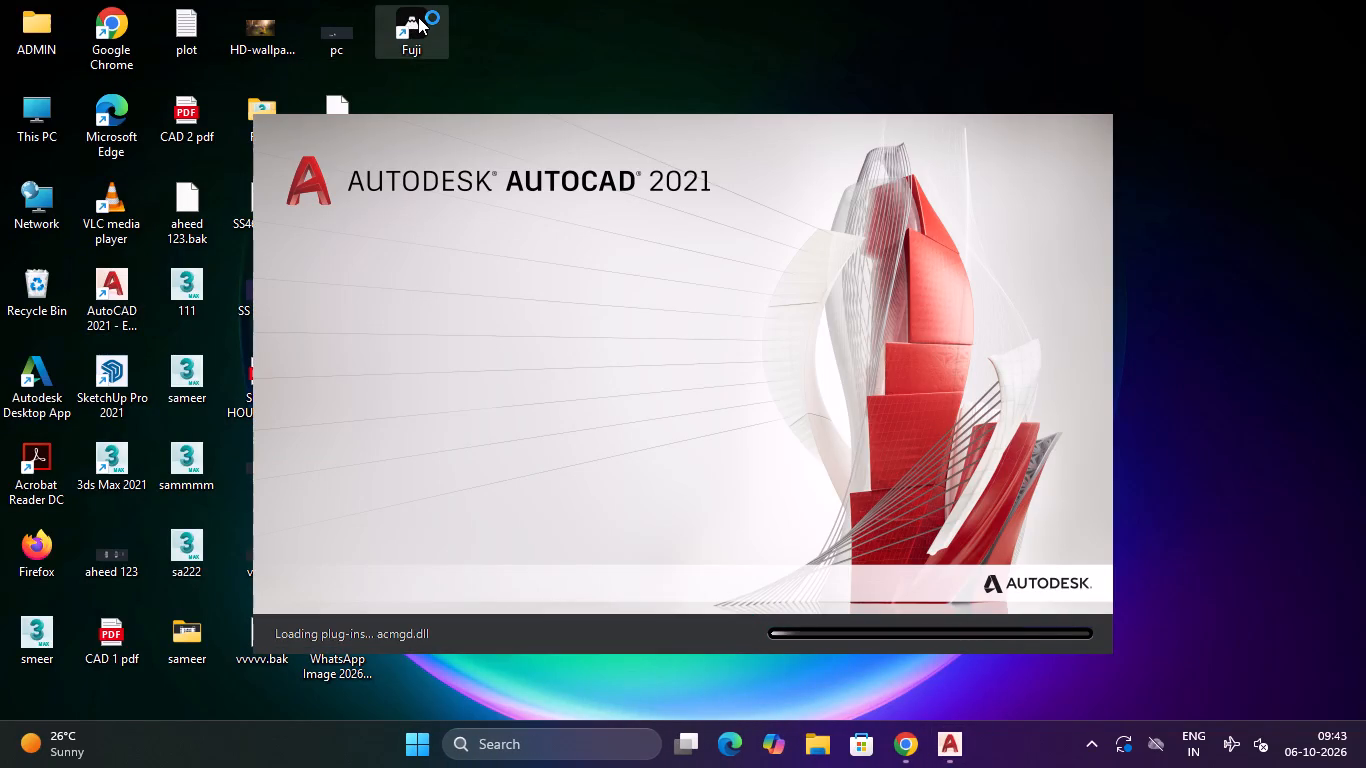
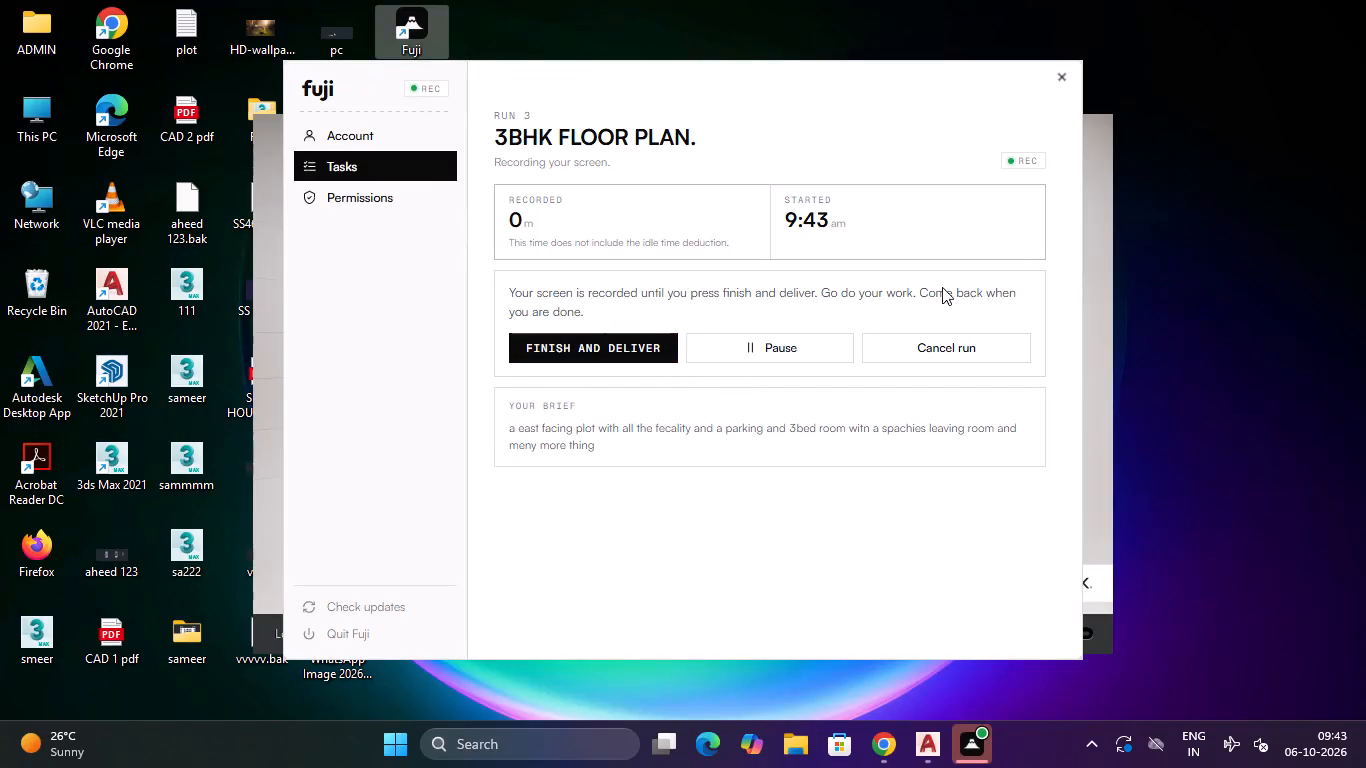
# Switch to AutoCAD and start a new blank drawing.
pyautogui.click(1109, 212)
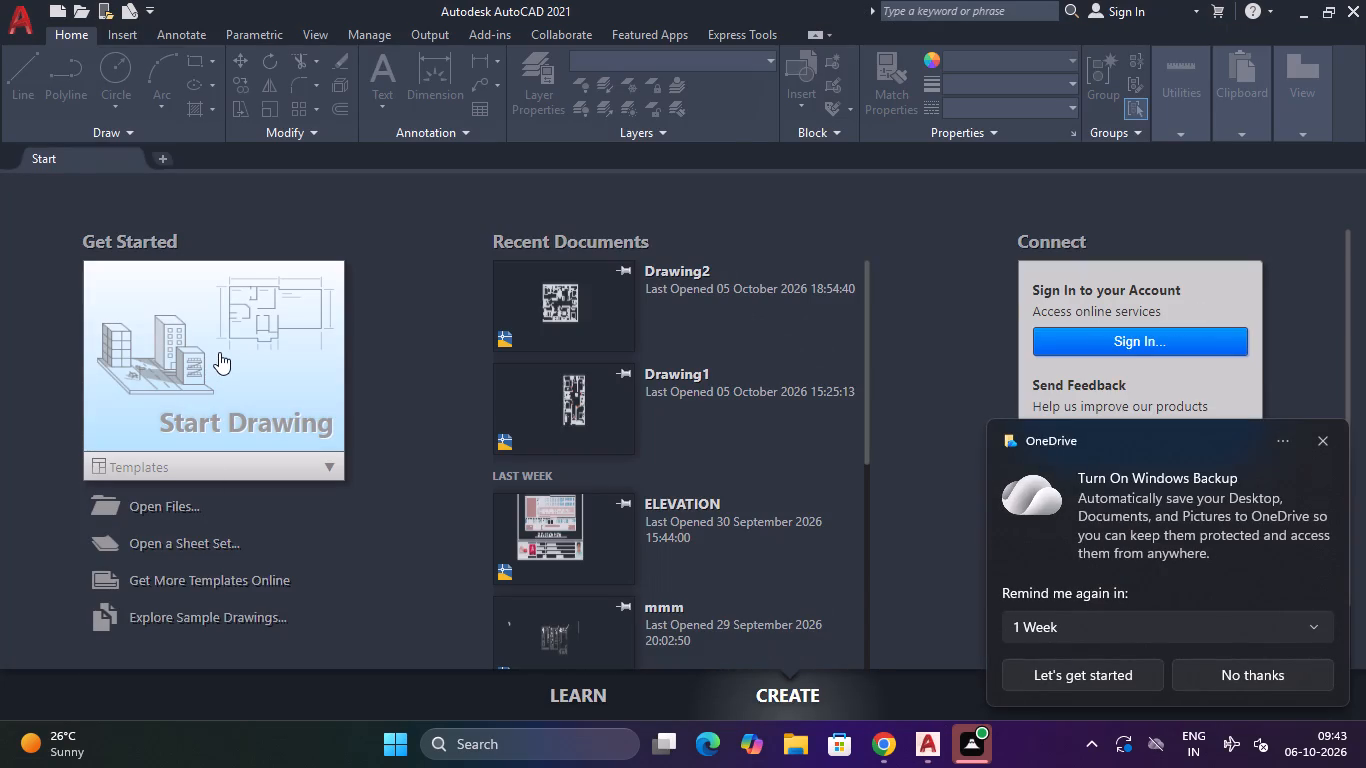
pyautogui.doubleClick(219, 352)
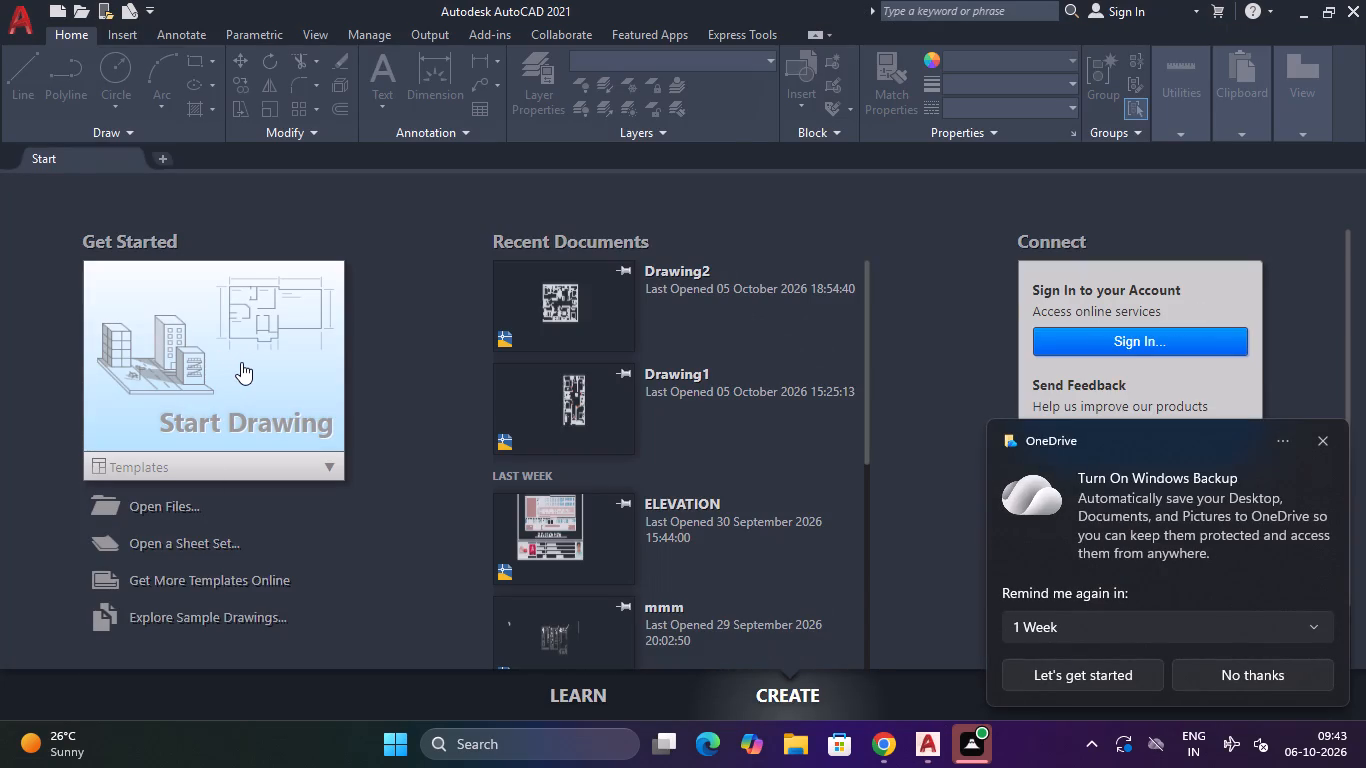
pyautogui.click(241, 362)
pyautogui.click(239, 362)
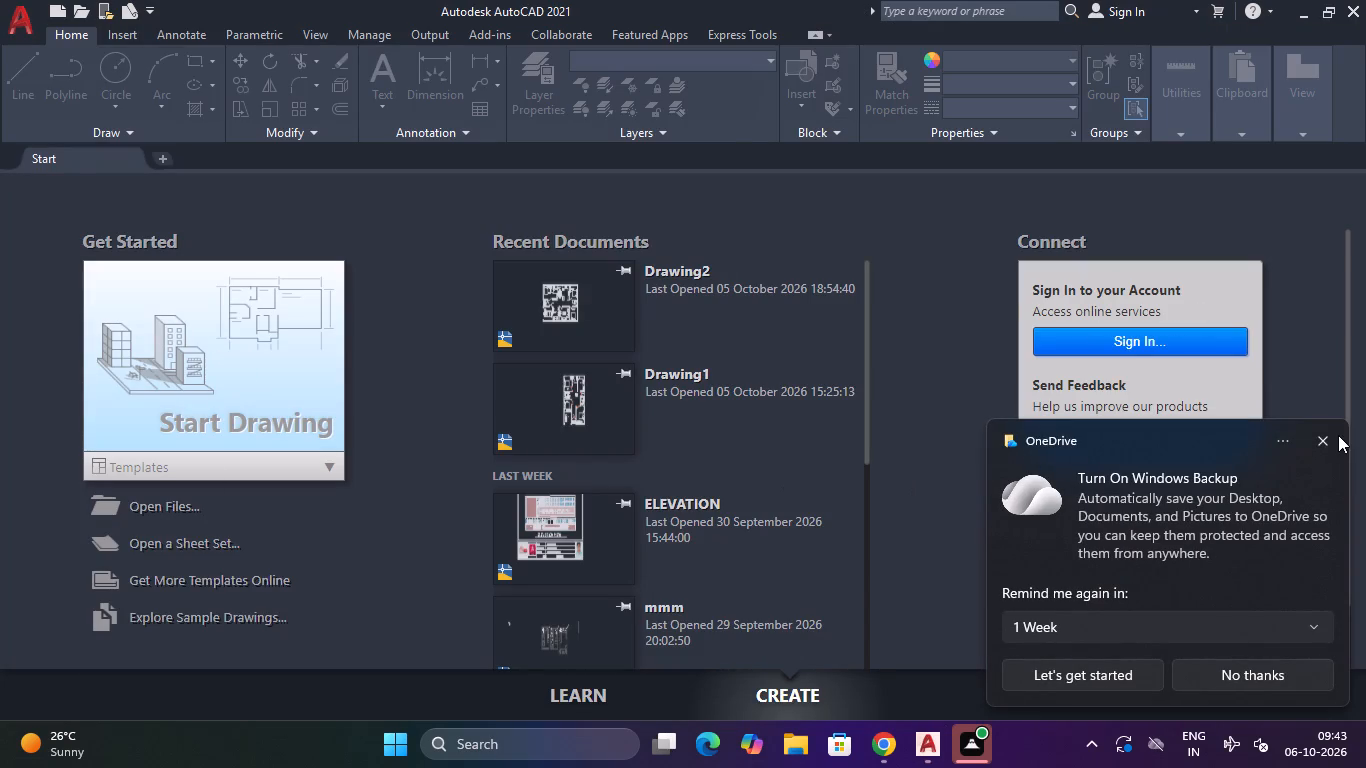
# Dismiss the OneDrive backup notification.
pyautogui.click(1324, 436)
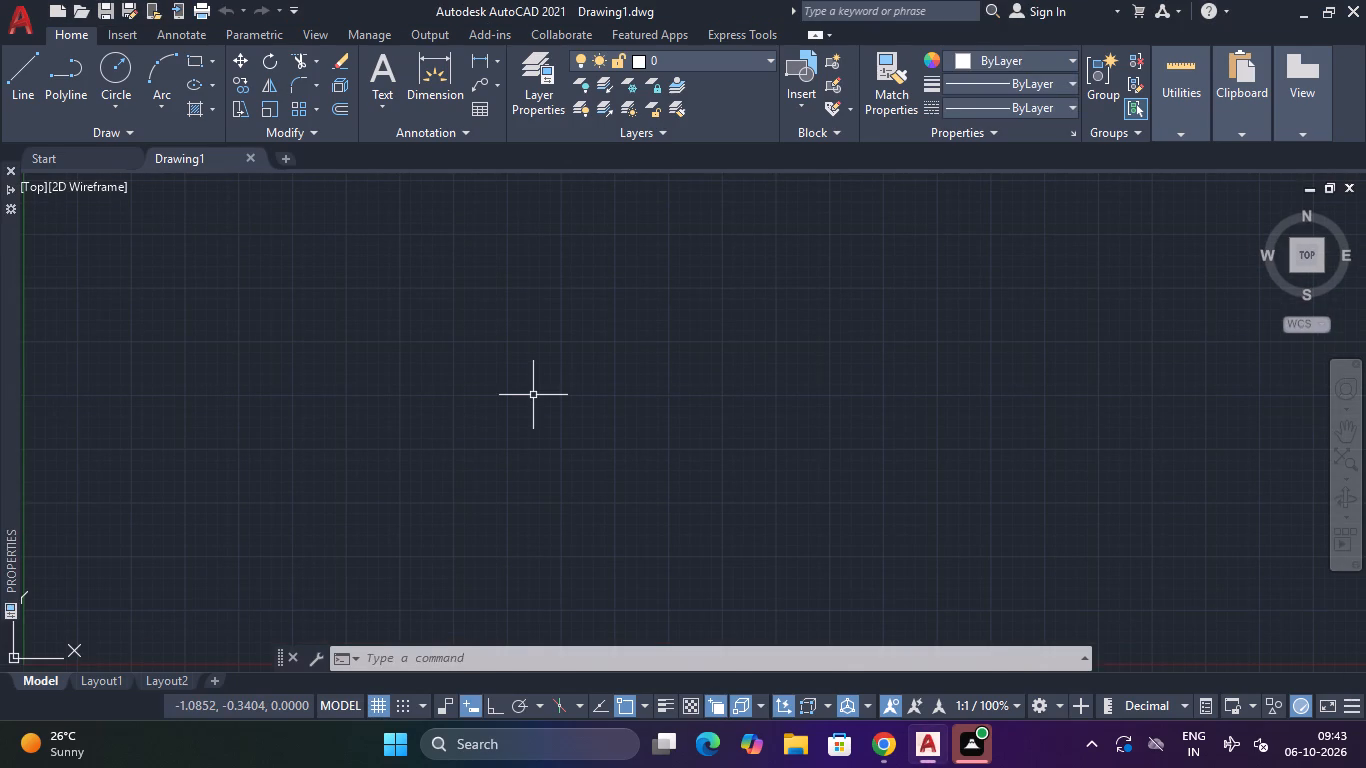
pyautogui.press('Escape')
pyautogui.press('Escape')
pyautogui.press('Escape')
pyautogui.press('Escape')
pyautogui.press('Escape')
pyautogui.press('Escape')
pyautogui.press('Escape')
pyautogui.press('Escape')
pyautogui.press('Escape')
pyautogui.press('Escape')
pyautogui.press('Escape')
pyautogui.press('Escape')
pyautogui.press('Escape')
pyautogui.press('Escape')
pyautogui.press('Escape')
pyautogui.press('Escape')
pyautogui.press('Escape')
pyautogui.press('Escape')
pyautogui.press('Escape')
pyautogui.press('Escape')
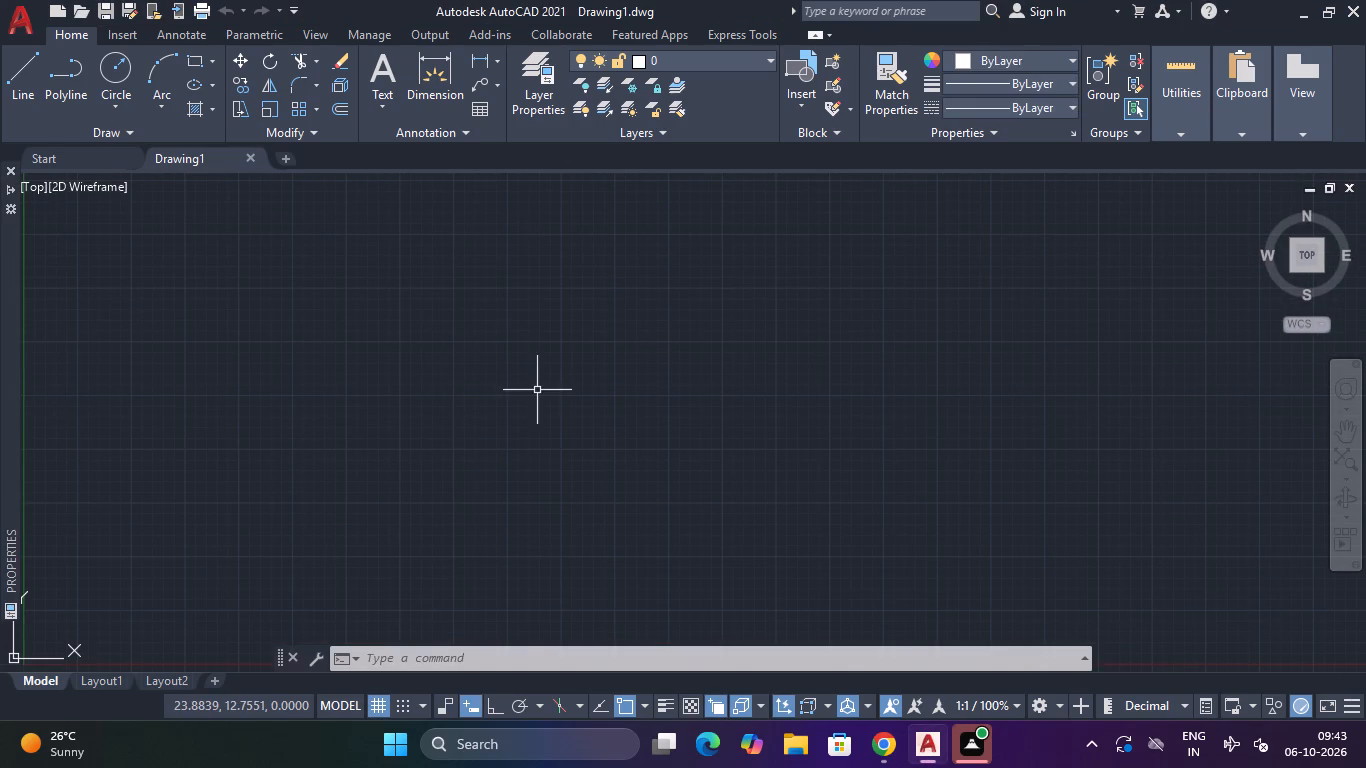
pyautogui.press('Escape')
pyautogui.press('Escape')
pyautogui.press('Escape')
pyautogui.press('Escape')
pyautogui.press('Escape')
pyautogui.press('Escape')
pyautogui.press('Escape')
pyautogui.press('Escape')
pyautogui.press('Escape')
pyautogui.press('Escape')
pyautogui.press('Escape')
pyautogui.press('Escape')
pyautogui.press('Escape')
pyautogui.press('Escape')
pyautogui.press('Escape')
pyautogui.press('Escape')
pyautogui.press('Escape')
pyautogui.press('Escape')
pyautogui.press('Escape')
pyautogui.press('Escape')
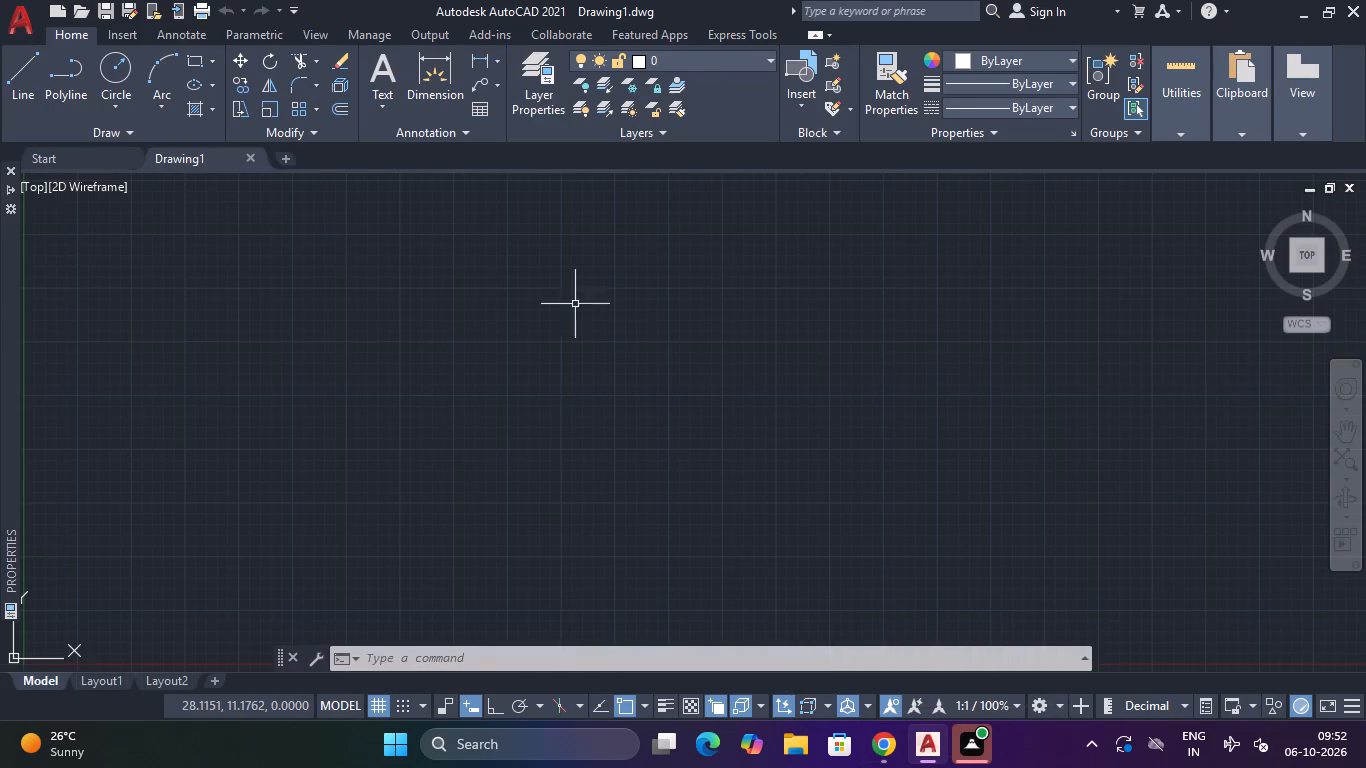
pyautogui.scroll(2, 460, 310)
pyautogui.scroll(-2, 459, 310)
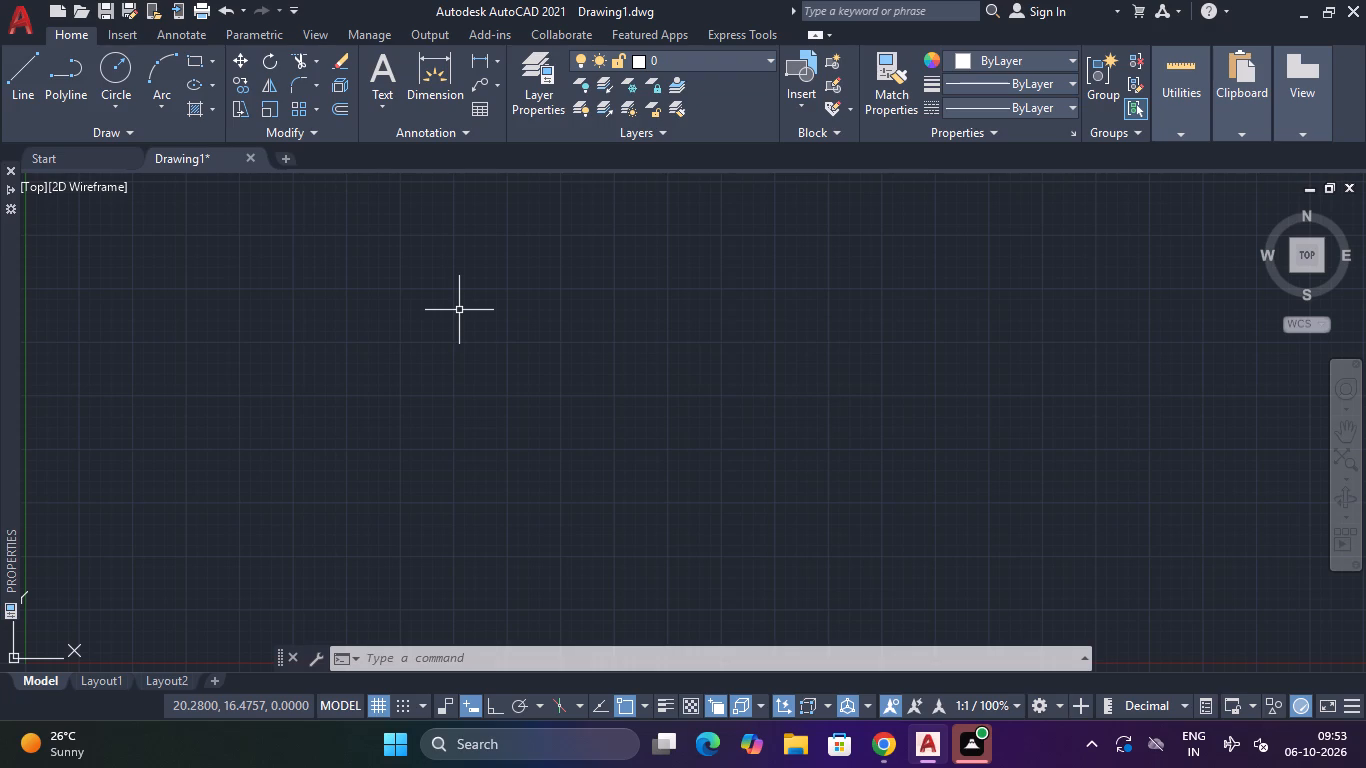
# Begin a rectangle with the Rectangle command, placing its first corner in the upper part of the empty drawing area.
pyautogui.write('rec')
pyautogui.press('Return')
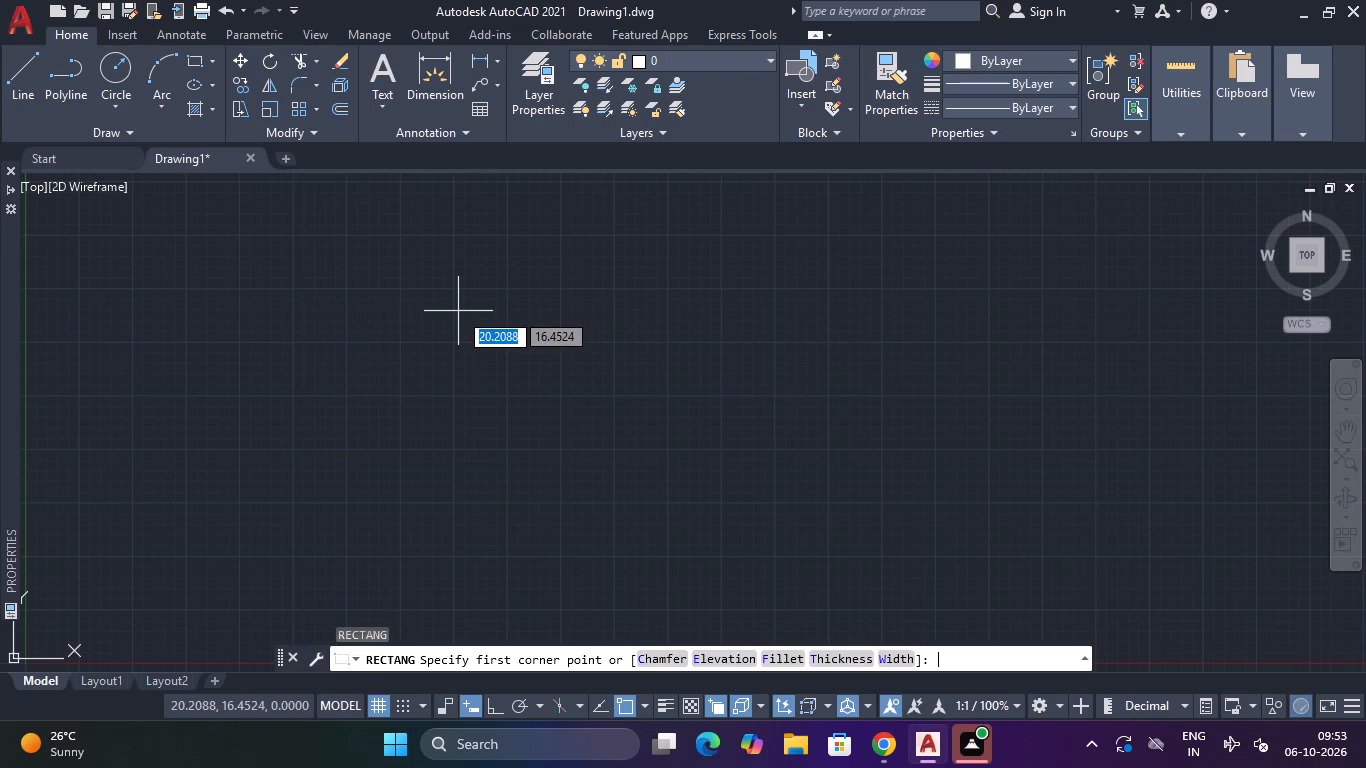
pyautogui.click(484, 273)
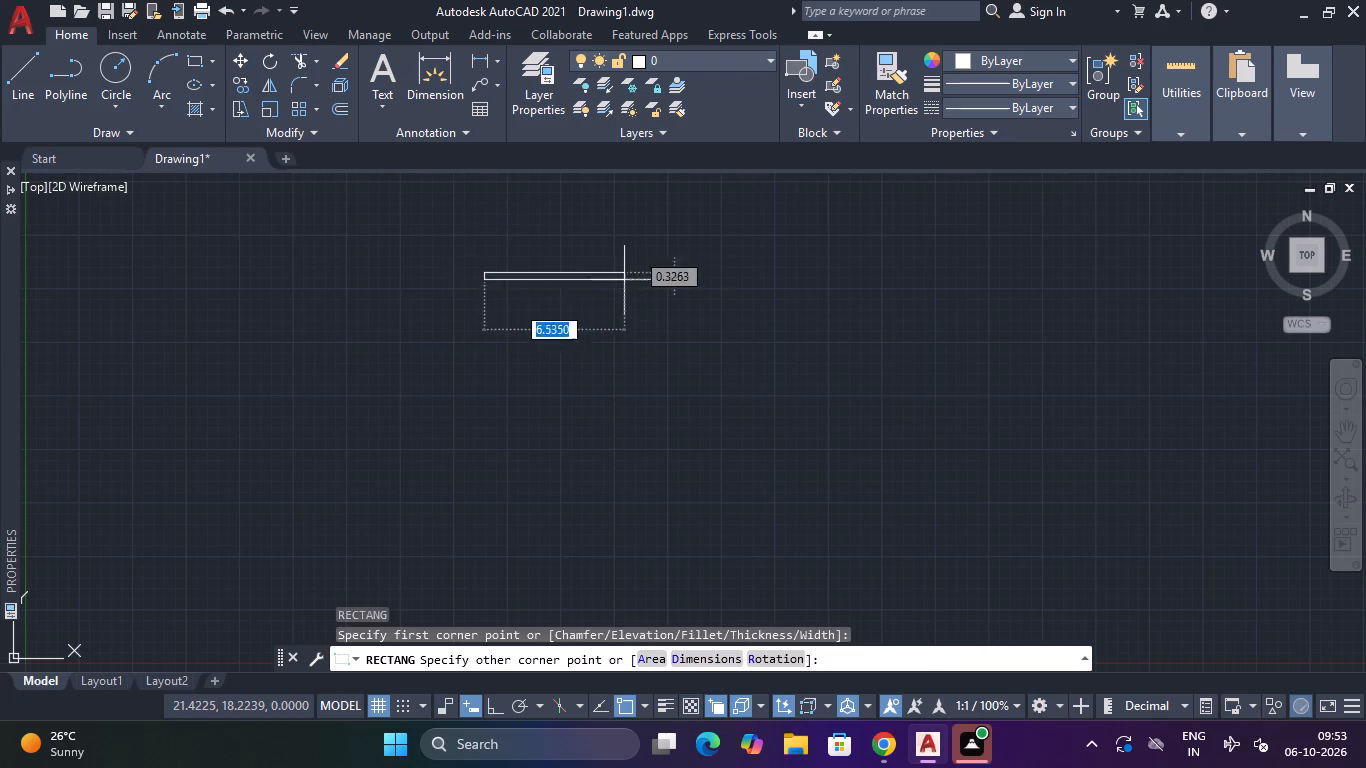
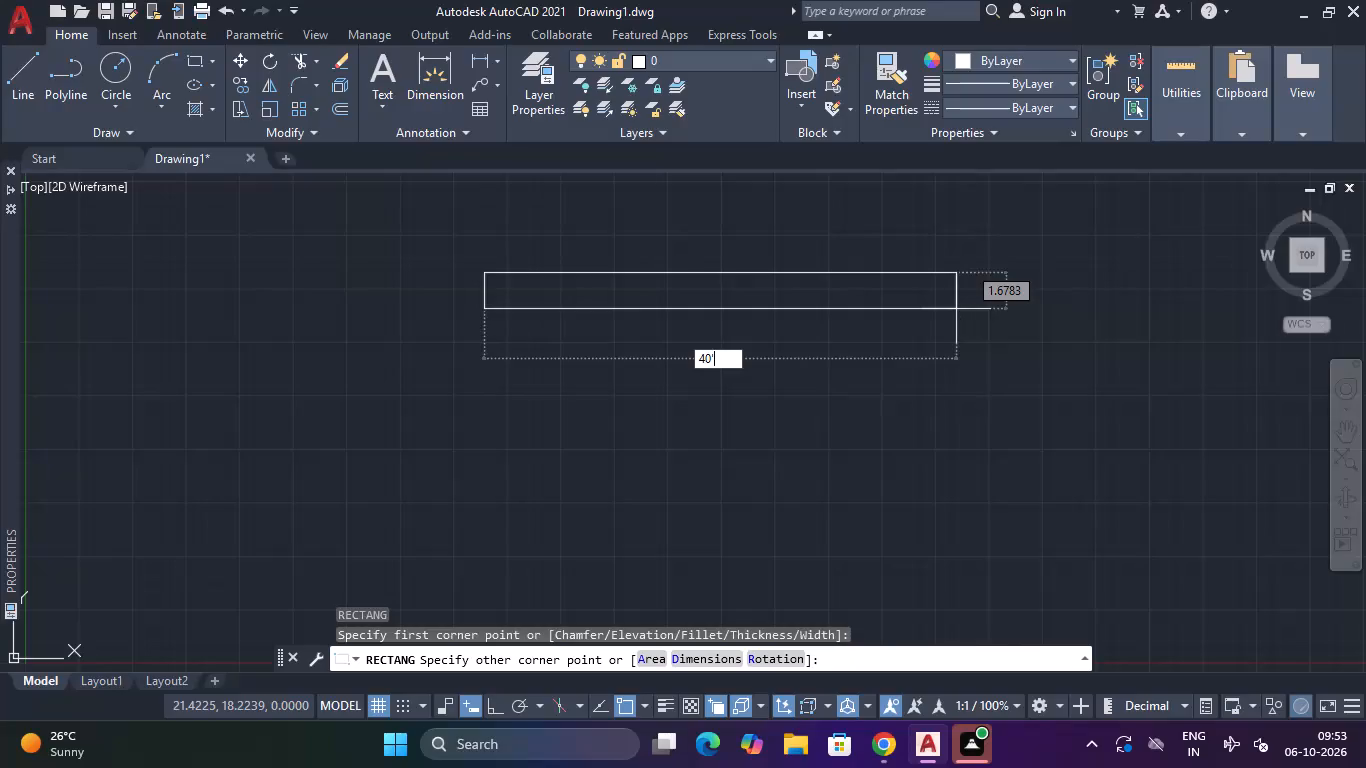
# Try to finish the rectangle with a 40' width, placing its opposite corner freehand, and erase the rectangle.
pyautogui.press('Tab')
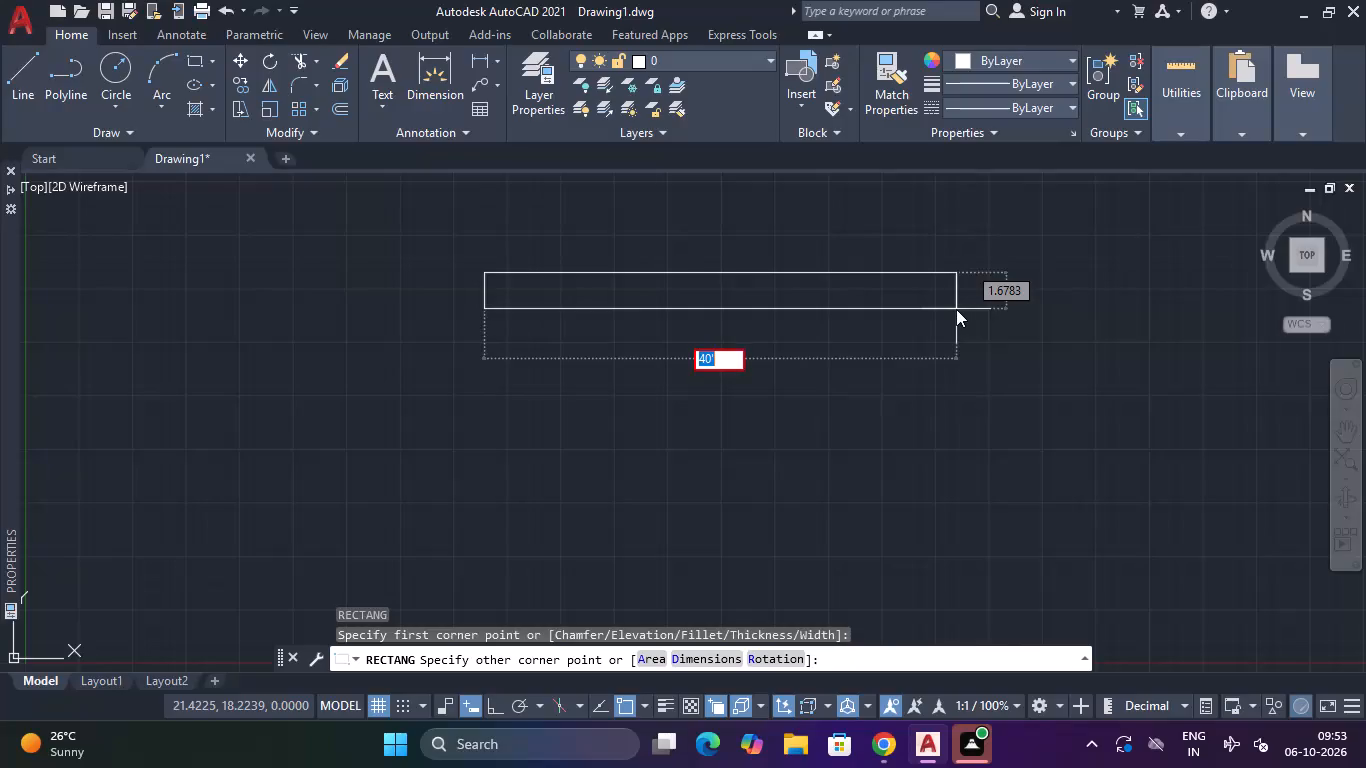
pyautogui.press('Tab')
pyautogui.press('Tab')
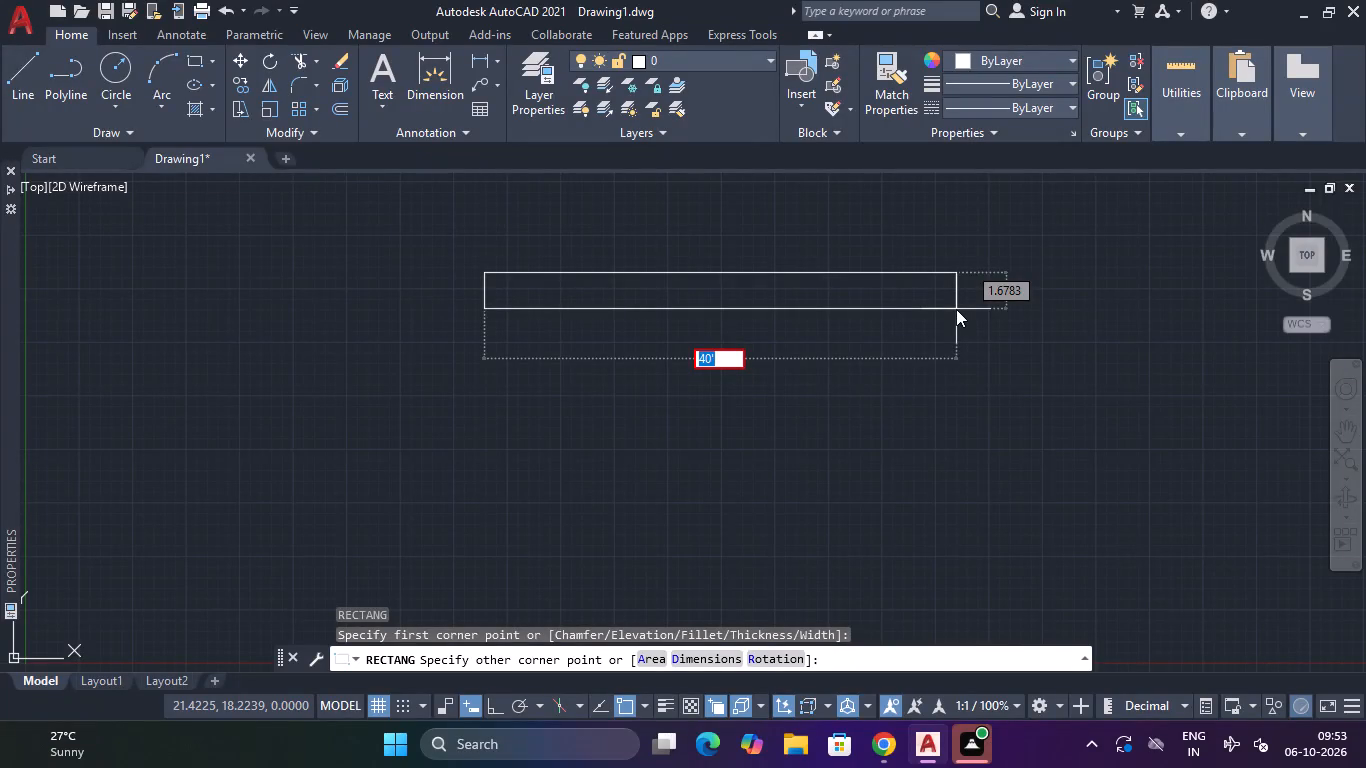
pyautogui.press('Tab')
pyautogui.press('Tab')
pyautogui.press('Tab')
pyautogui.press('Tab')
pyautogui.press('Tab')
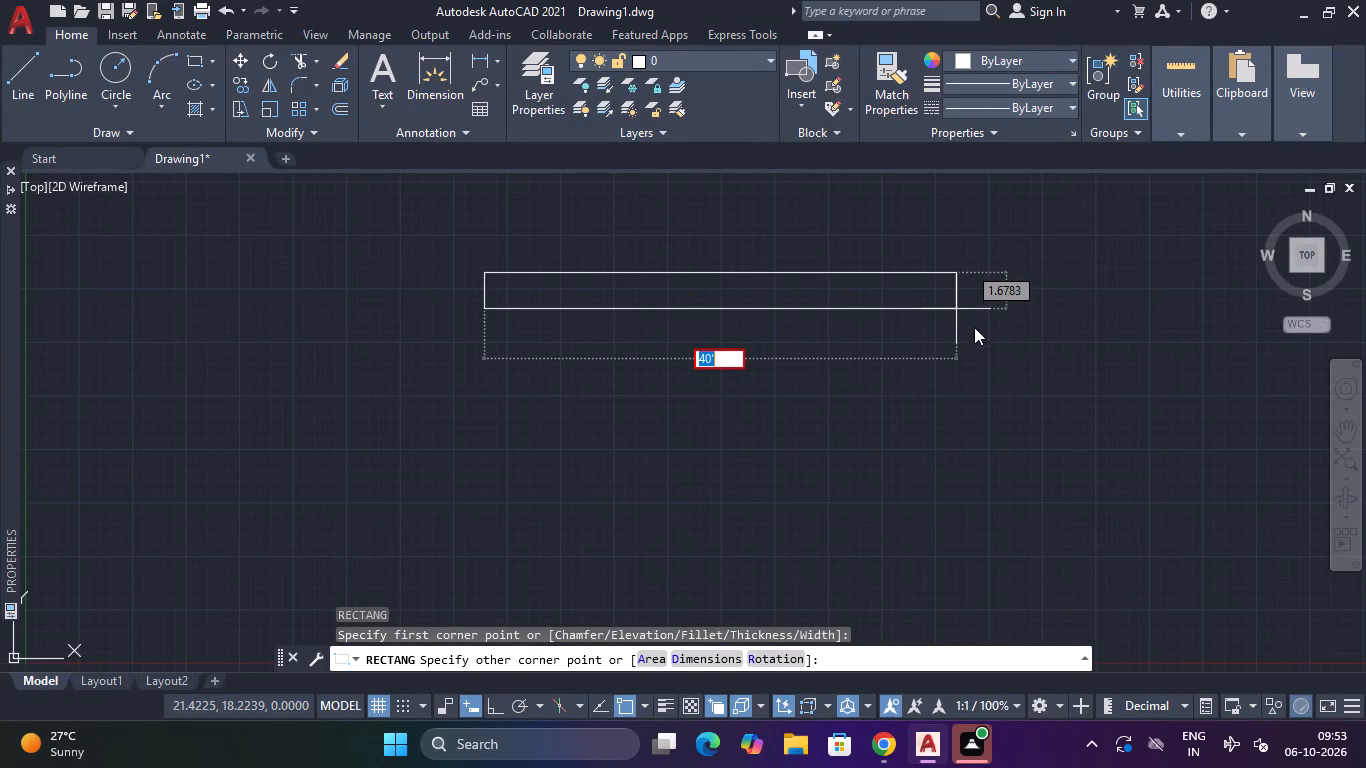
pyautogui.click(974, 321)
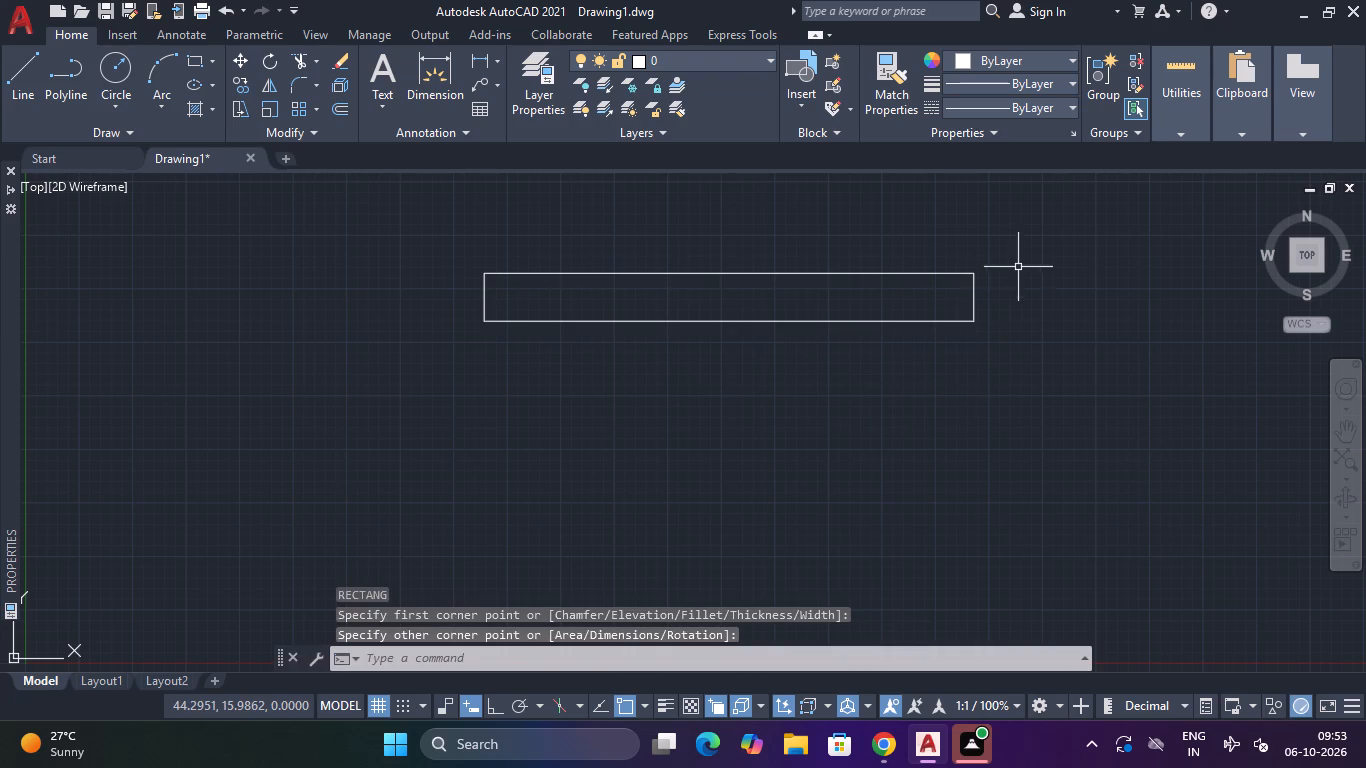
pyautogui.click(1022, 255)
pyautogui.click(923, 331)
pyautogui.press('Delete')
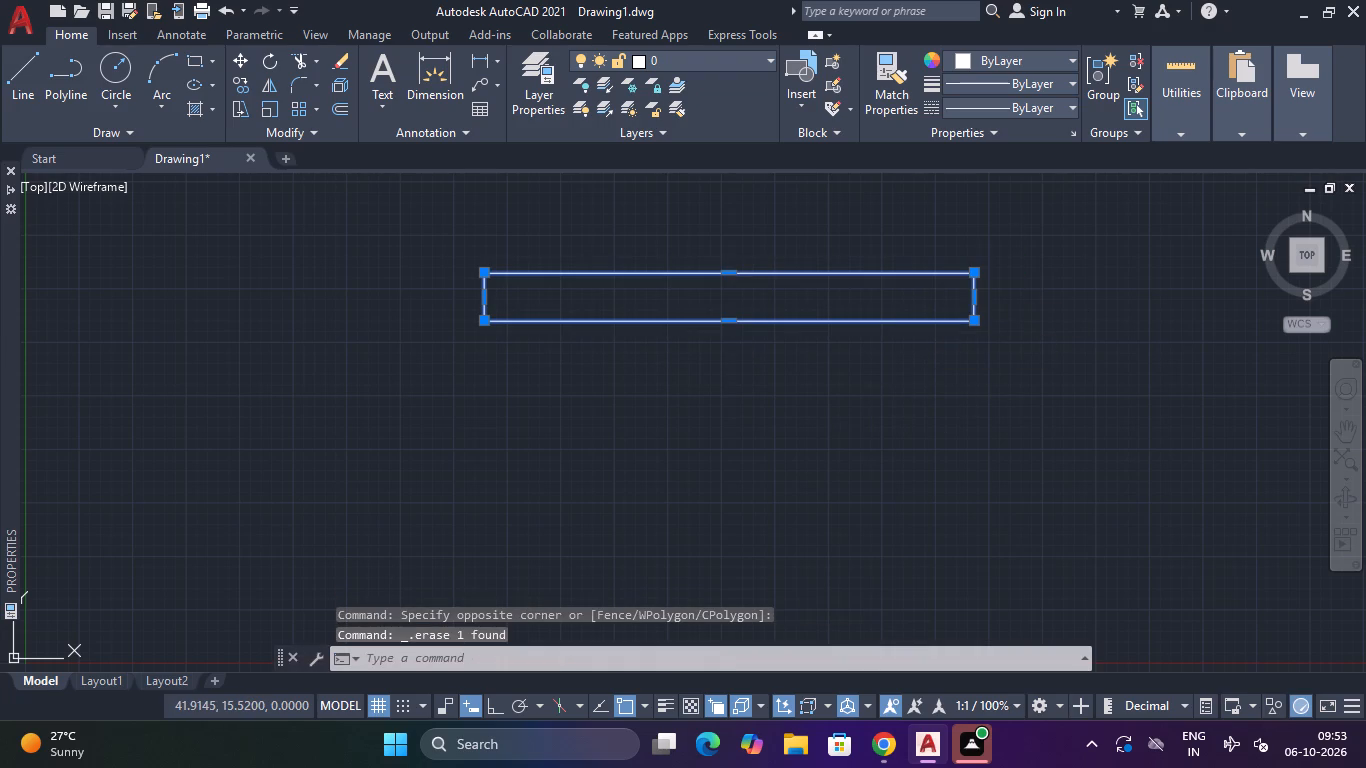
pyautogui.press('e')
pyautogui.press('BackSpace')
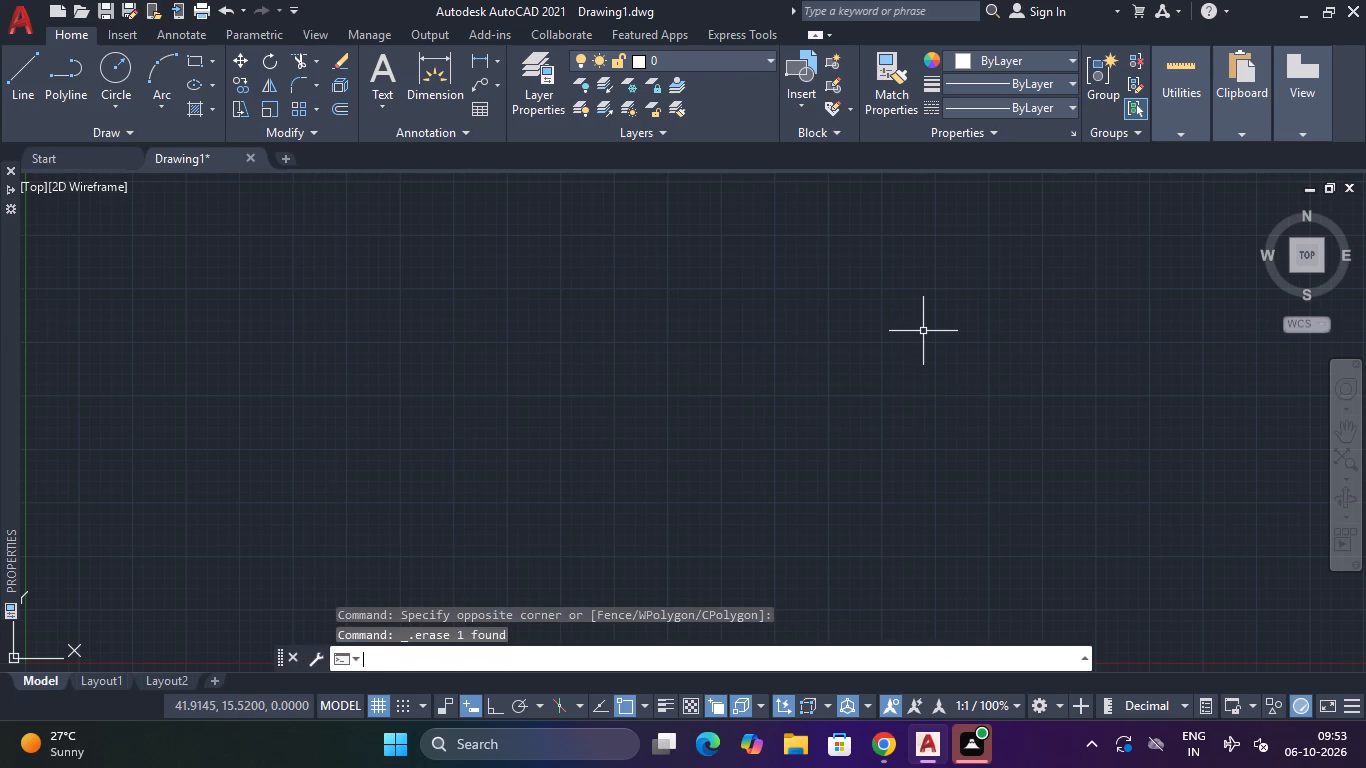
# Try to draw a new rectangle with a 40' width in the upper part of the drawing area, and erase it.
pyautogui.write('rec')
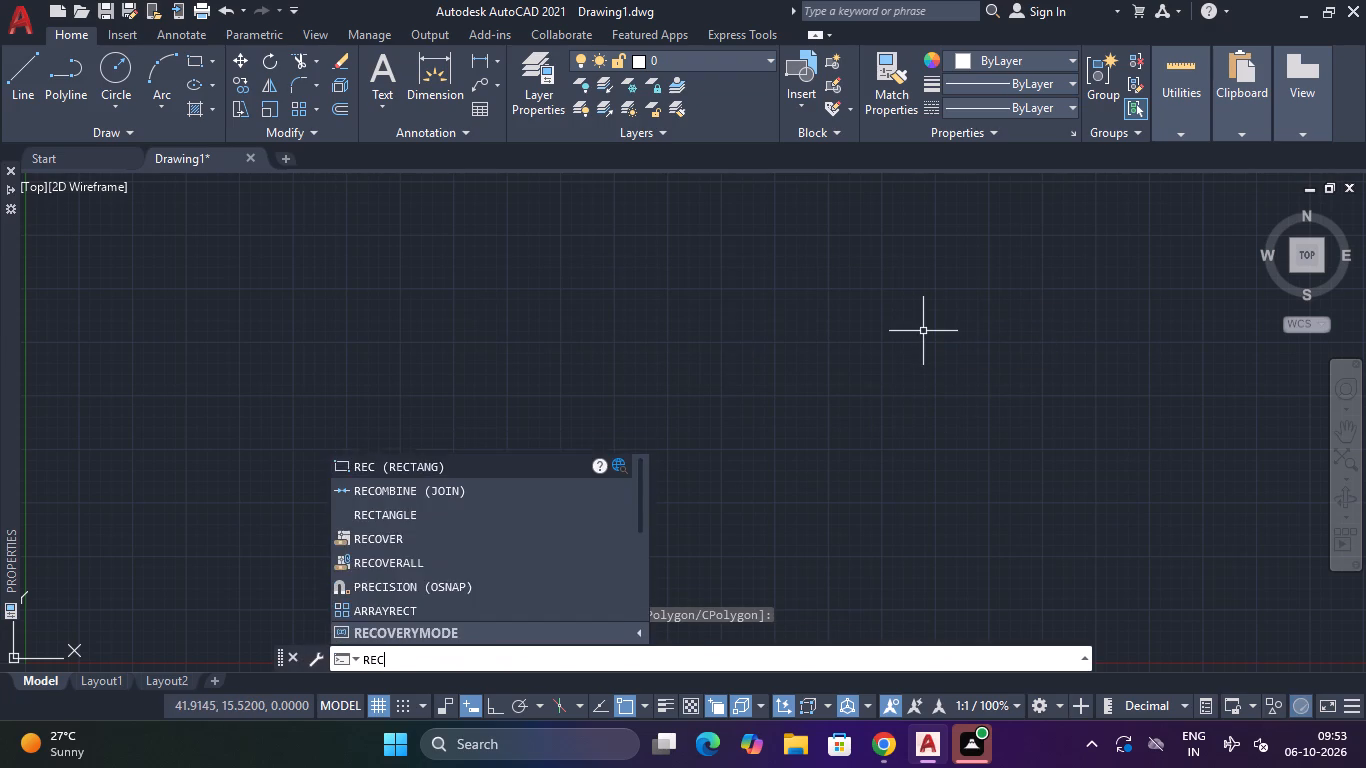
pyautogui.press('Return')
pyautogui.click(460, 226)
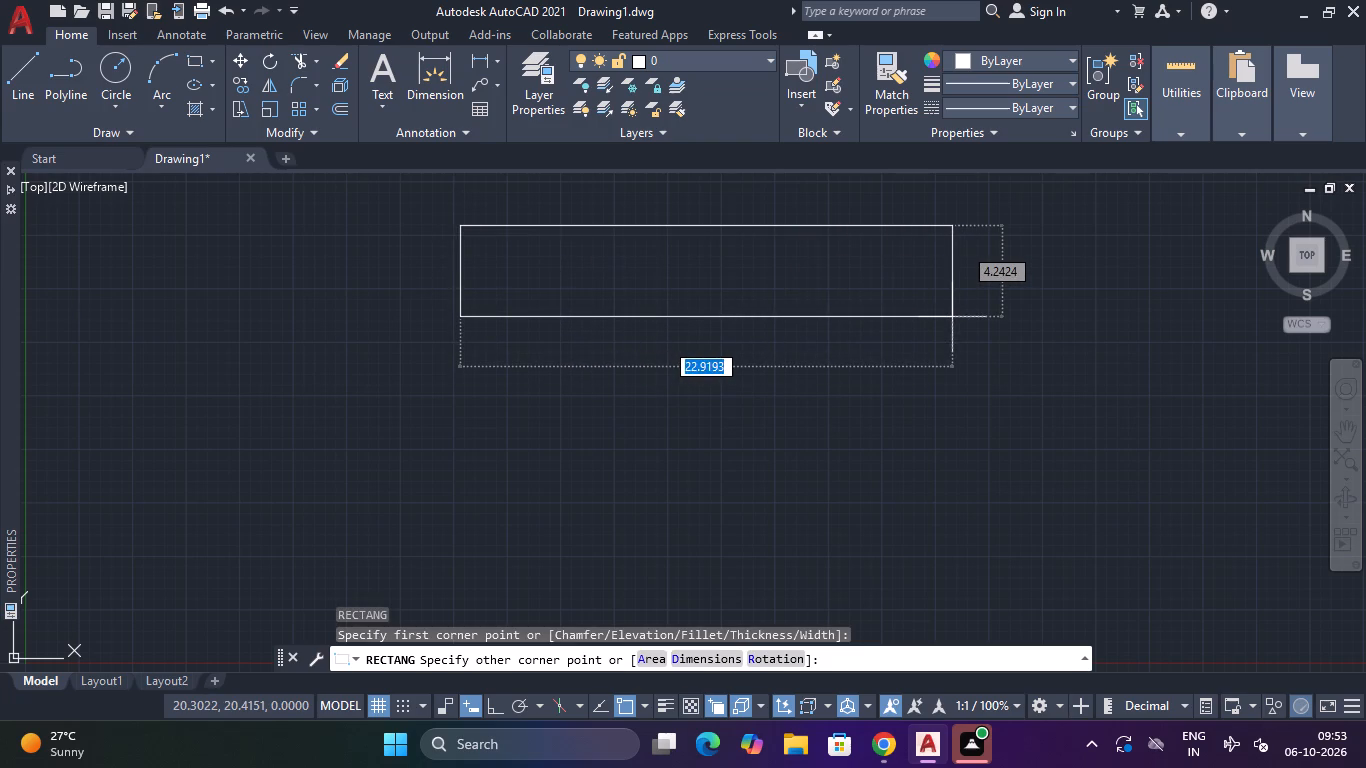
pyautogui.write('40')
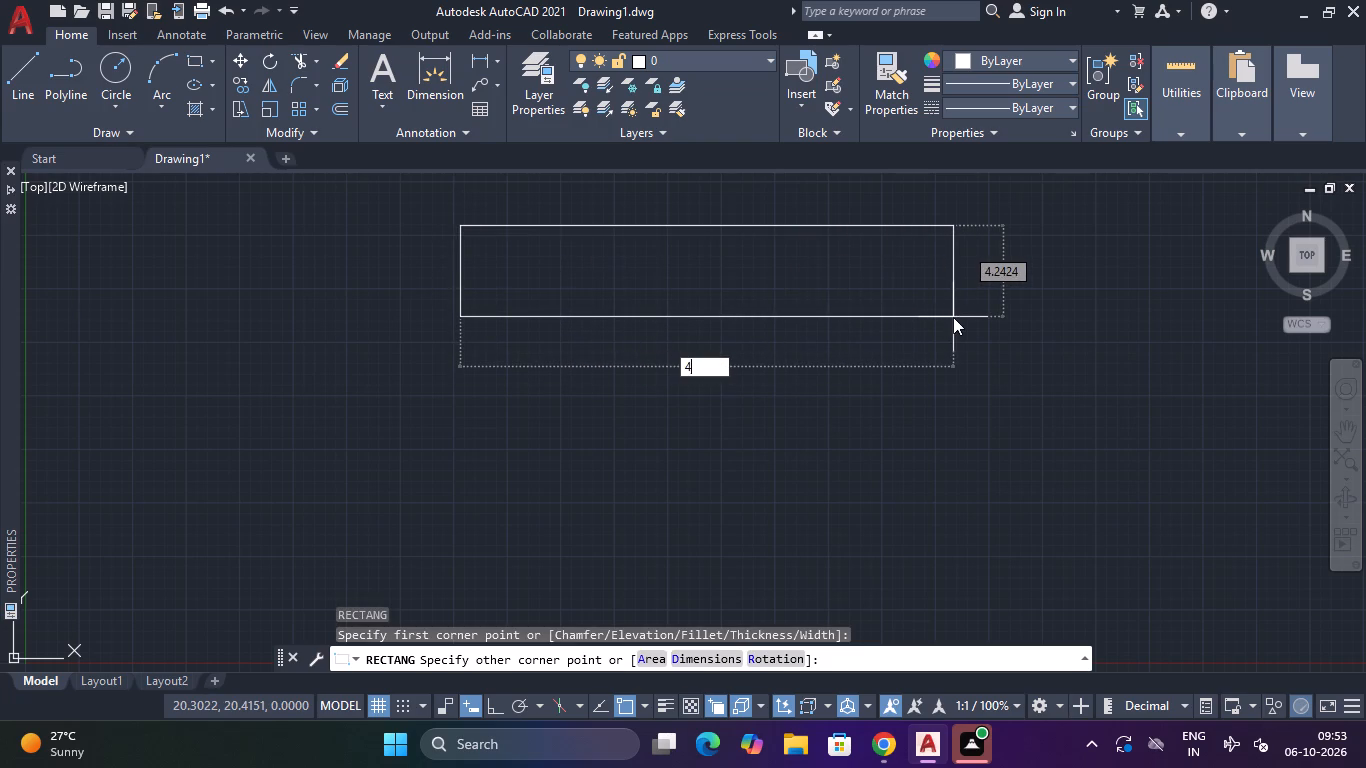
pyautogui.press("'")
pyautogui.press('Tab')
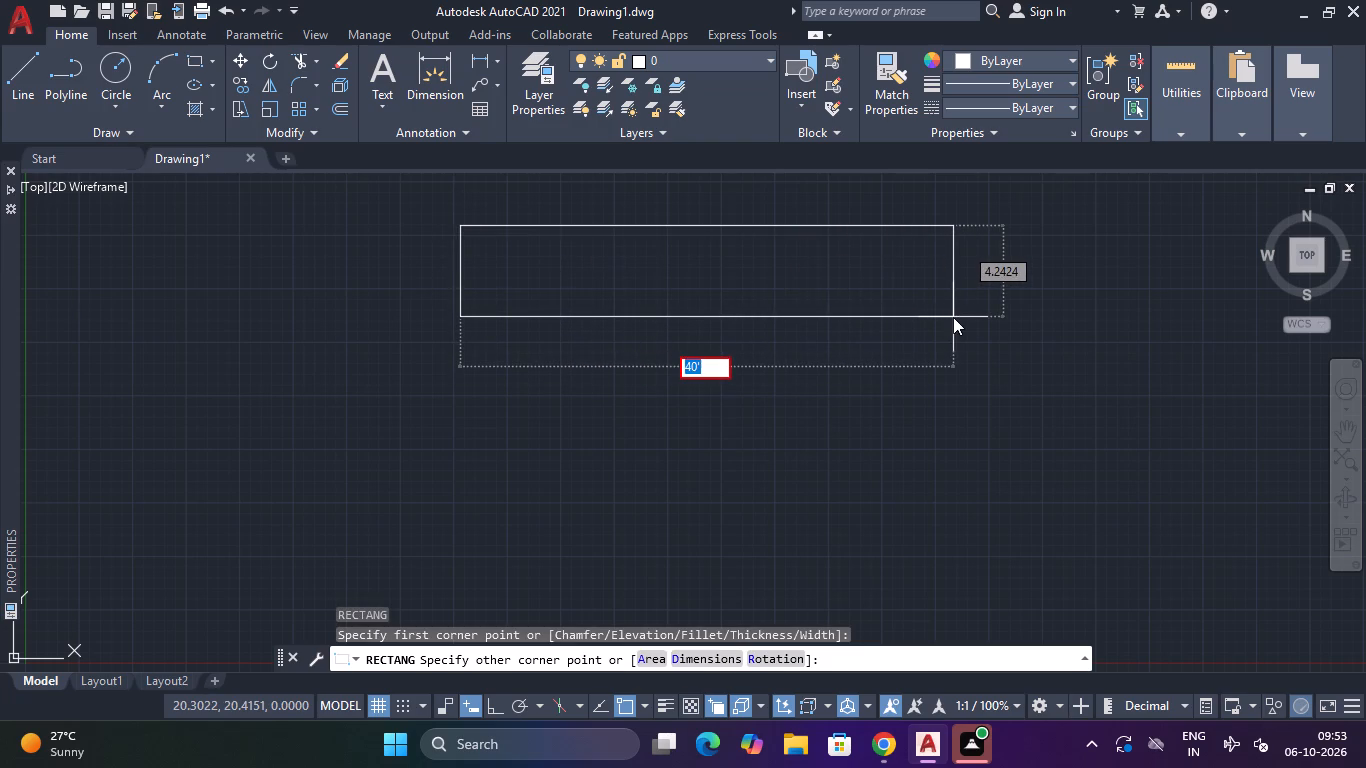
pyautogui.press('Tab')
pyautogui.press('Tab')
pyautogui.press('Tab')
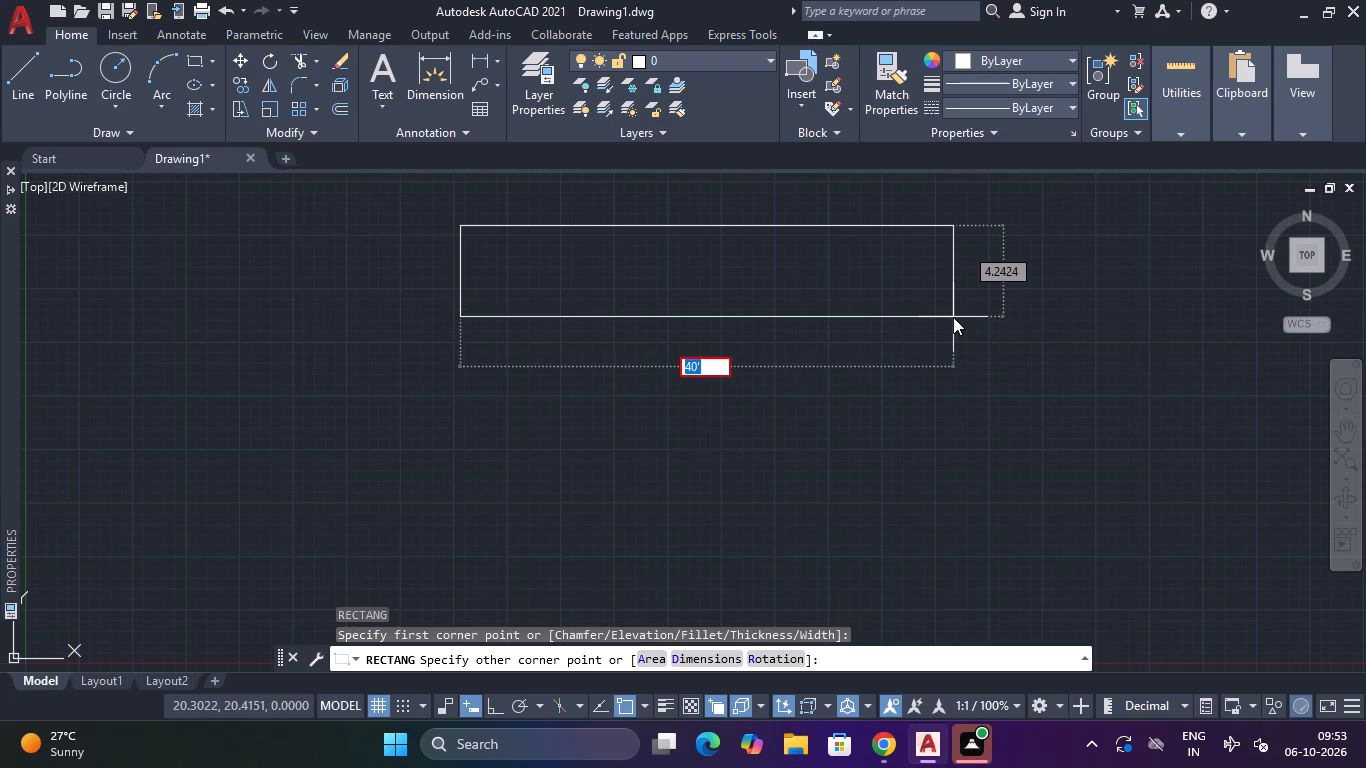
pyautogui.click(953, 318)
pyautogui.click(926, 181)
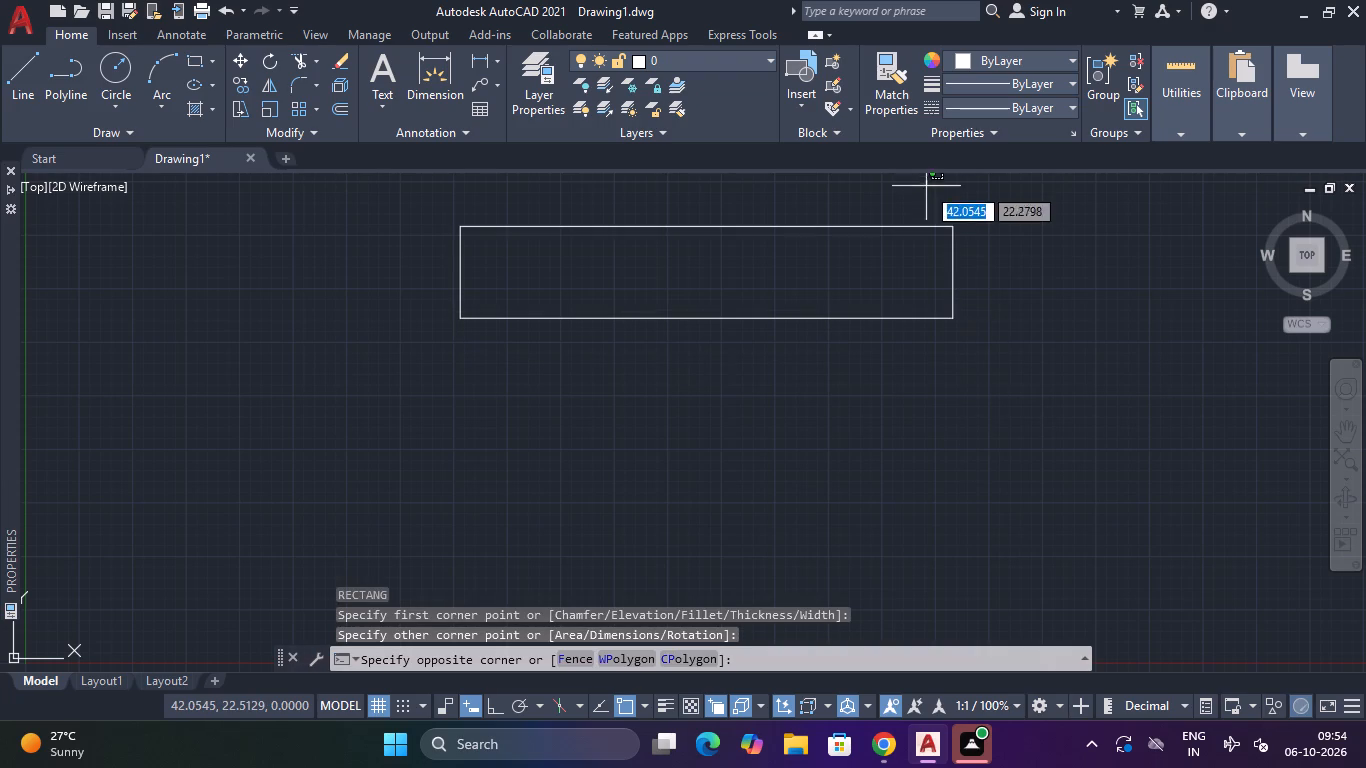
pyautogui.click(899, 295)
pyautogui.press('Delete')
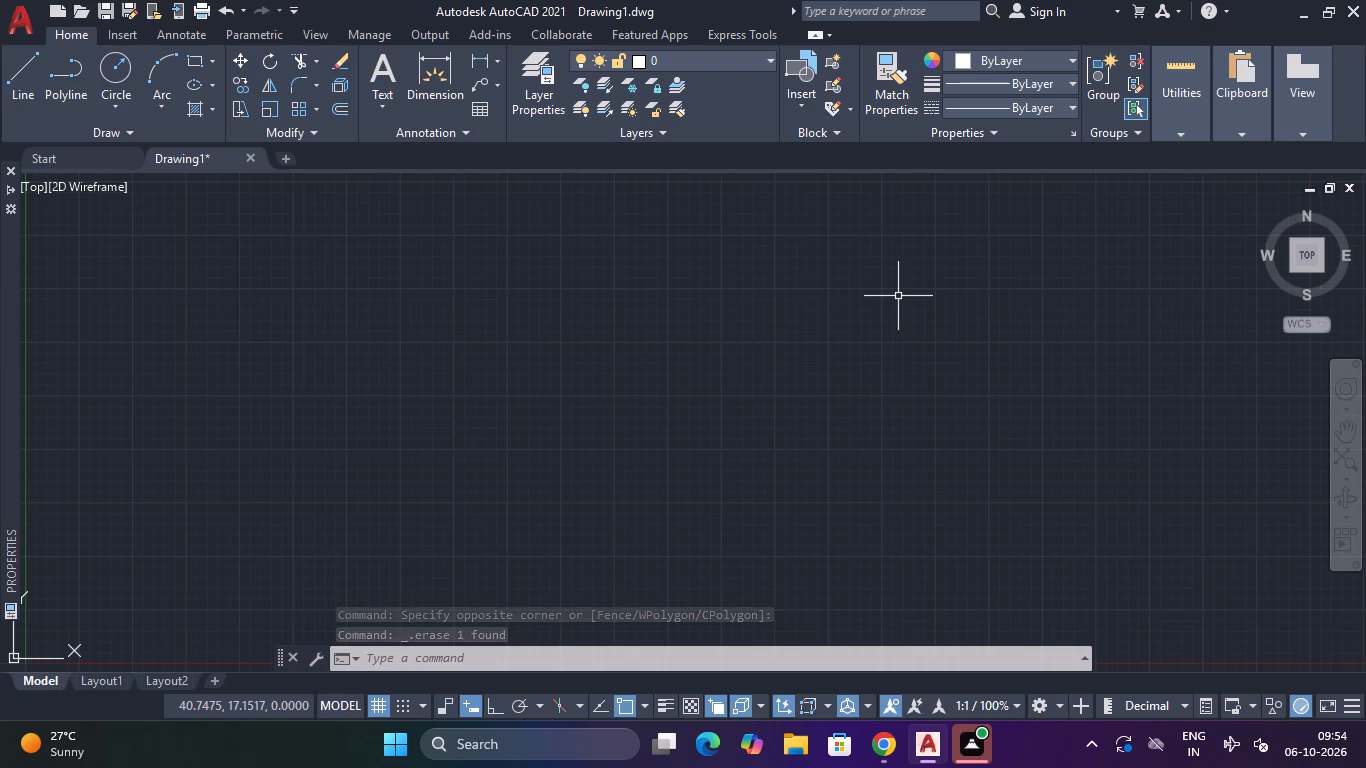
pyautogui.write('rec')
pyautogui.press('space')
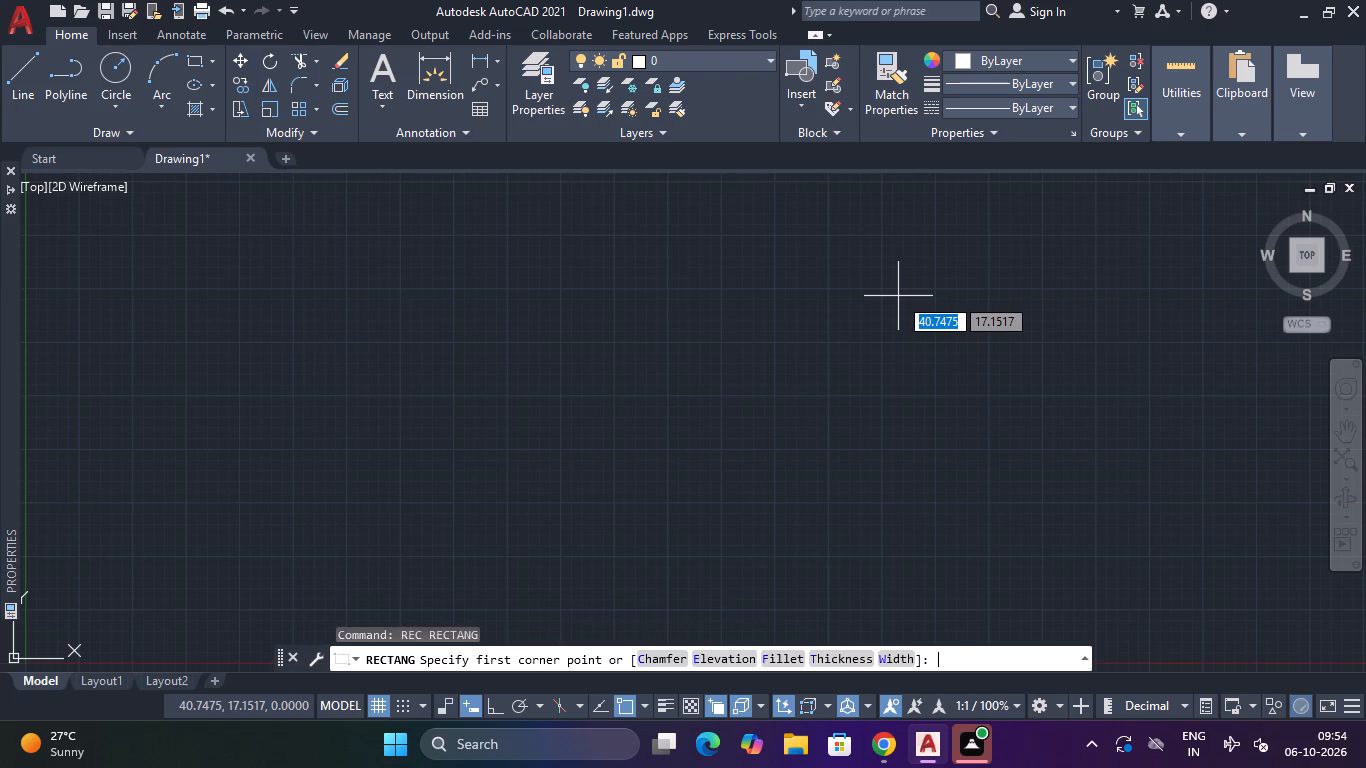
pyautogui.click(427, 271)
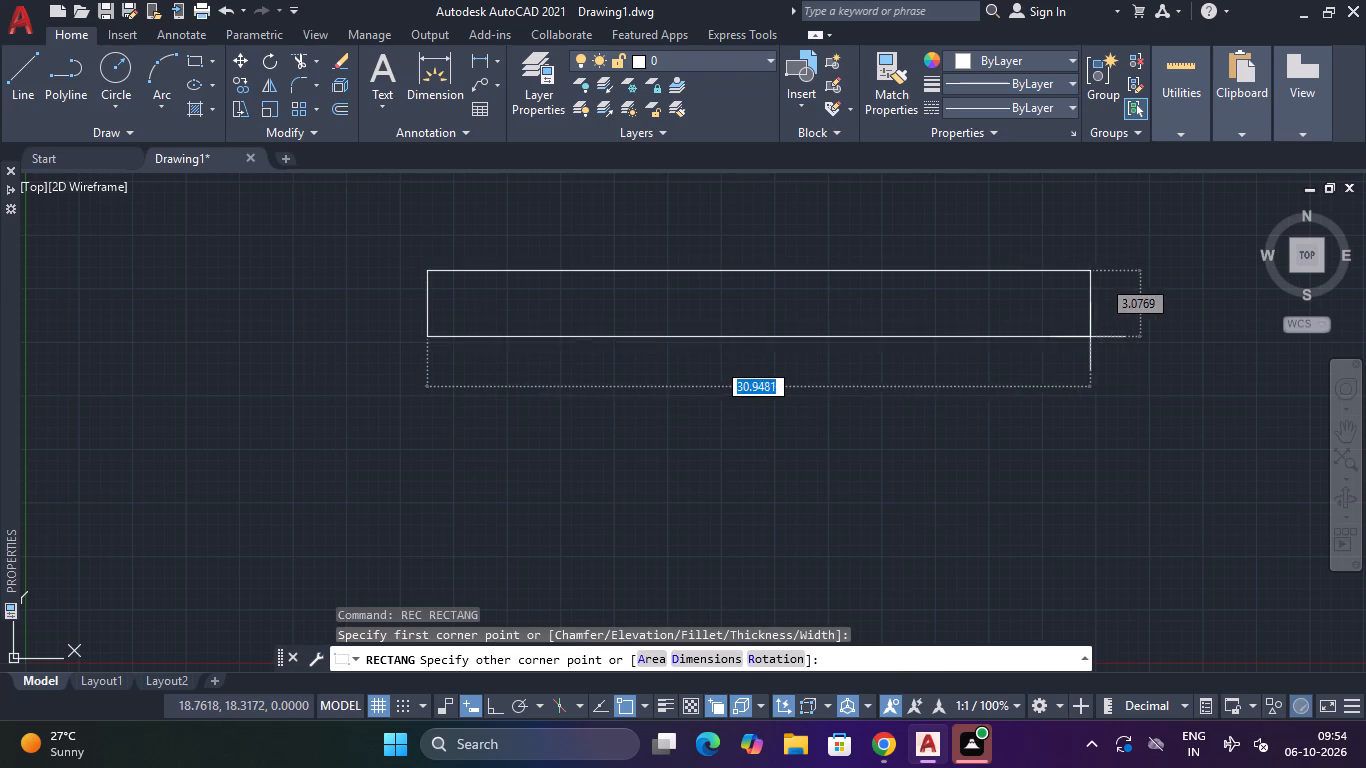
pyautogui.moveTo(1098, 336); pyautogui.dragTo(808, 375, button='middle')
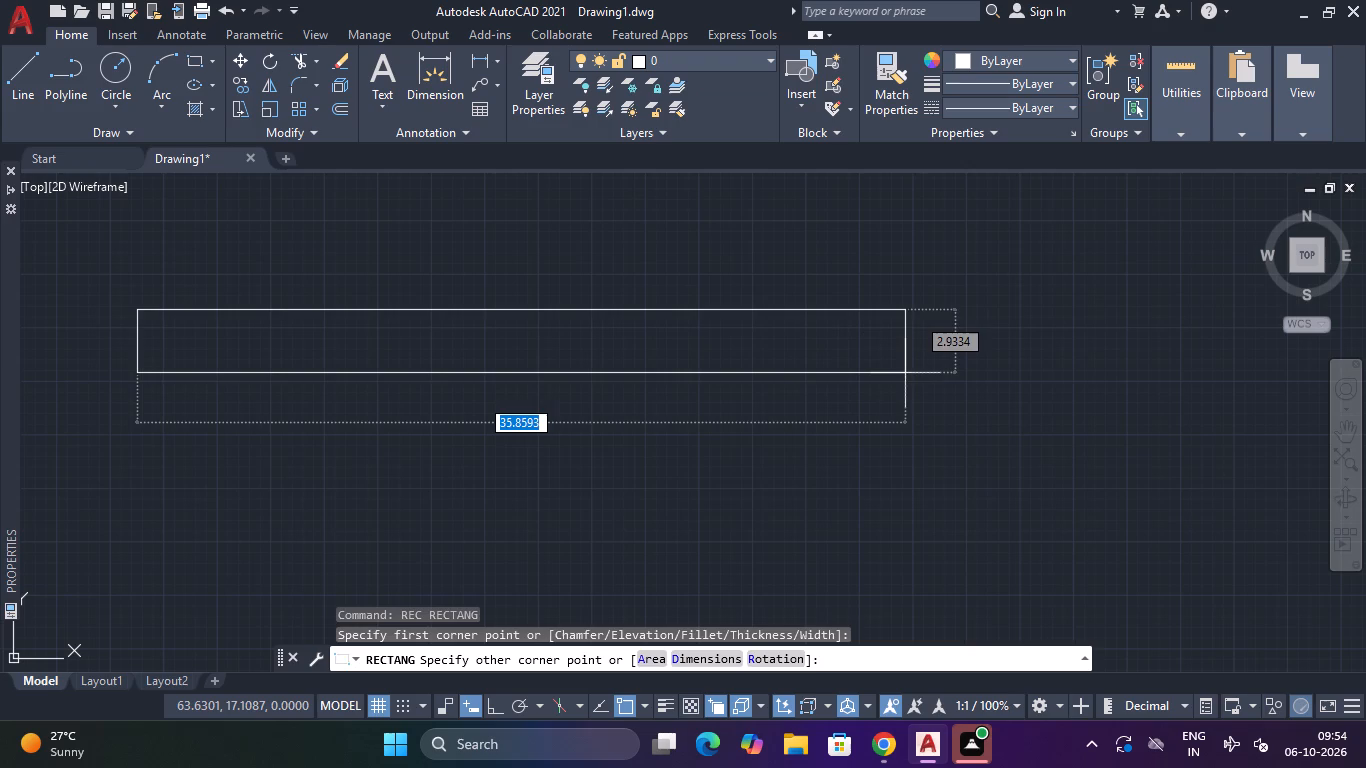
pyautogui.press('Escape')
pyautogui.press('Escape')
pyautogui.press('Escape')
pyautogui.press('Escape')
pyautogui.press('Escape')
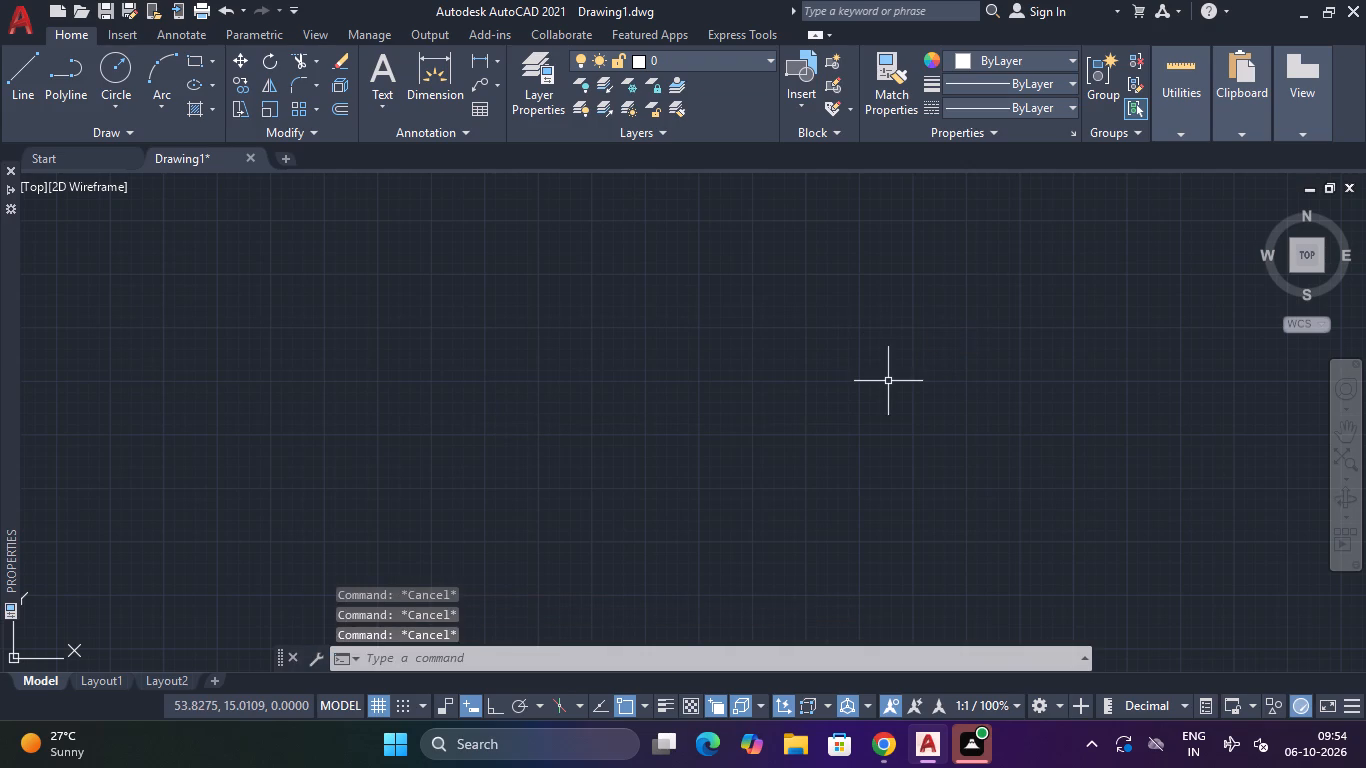
# Configure the drawing units to the Architectural length type with a precision of 0'-0".
pyautogui.write('un')
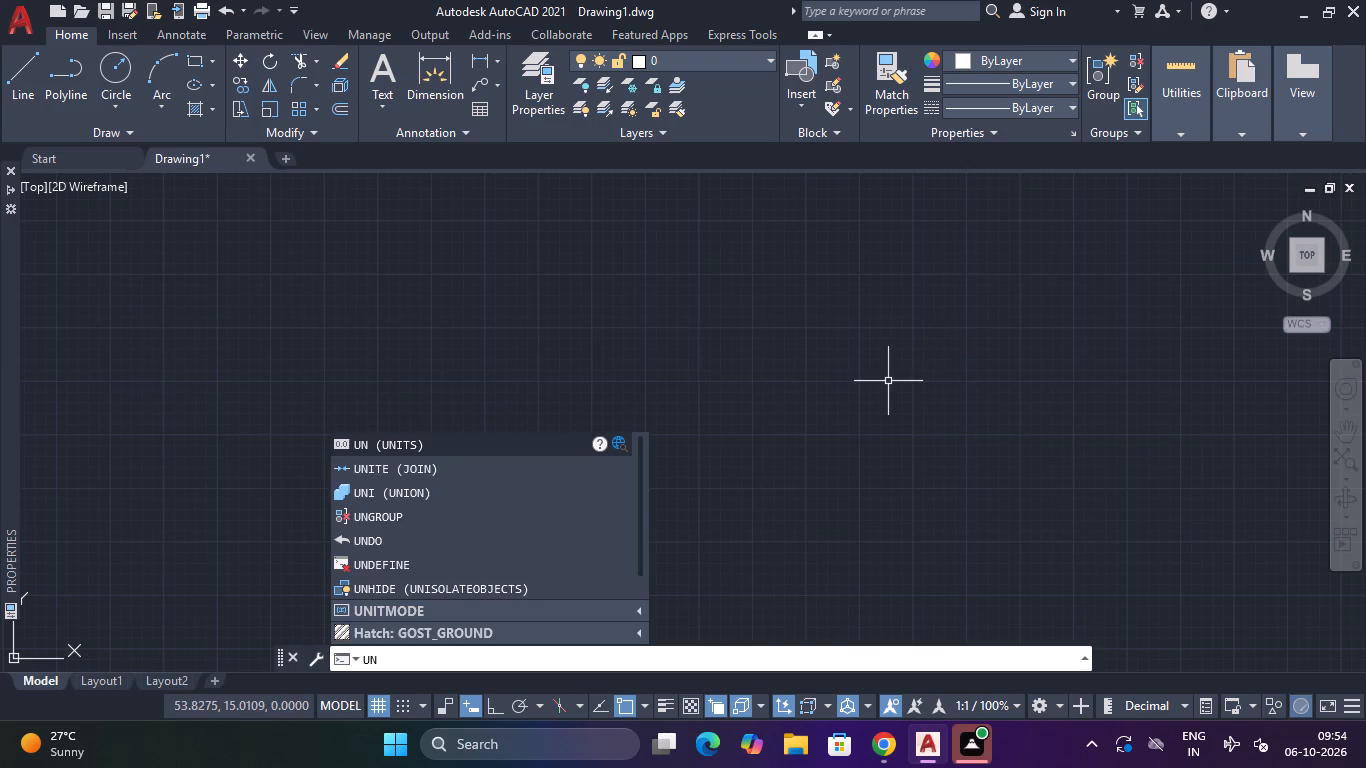
pyautogui.press('Return')
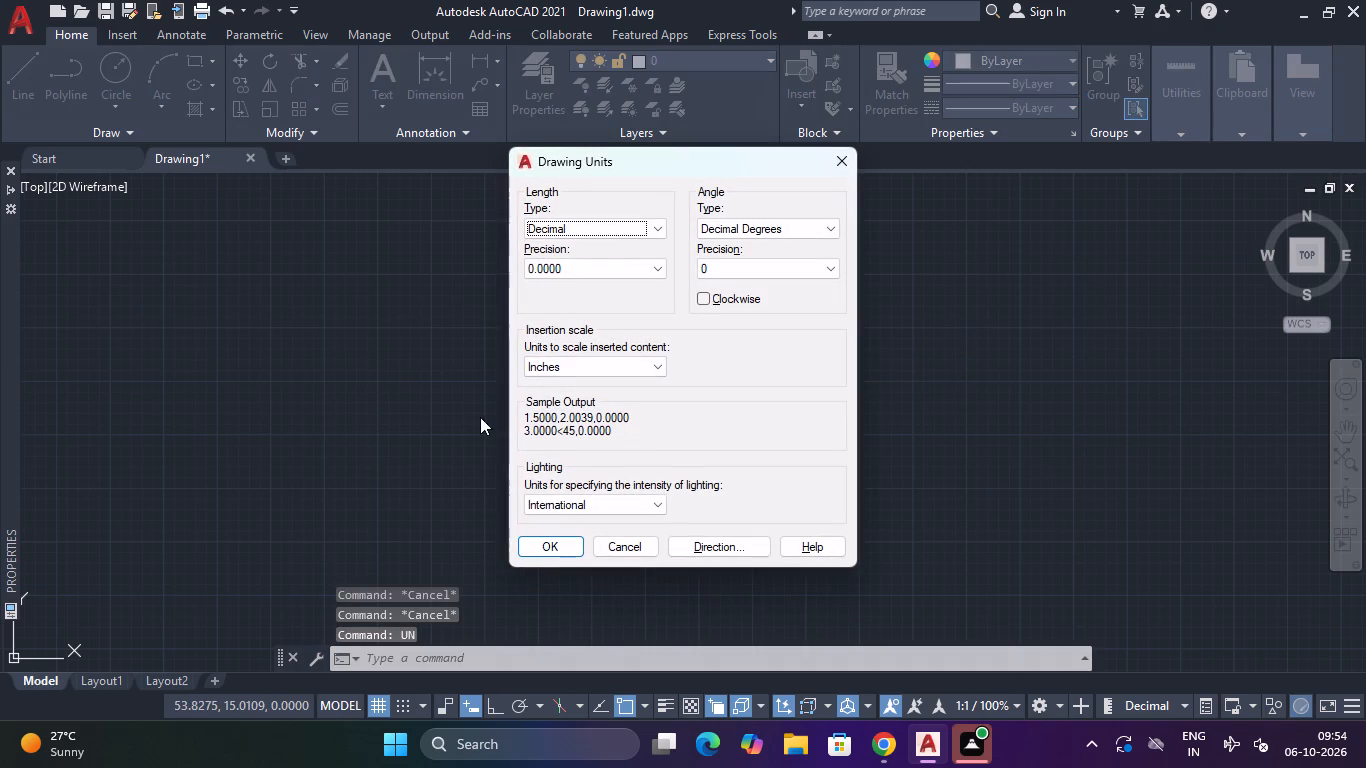
pyautogui.click(626, 232)
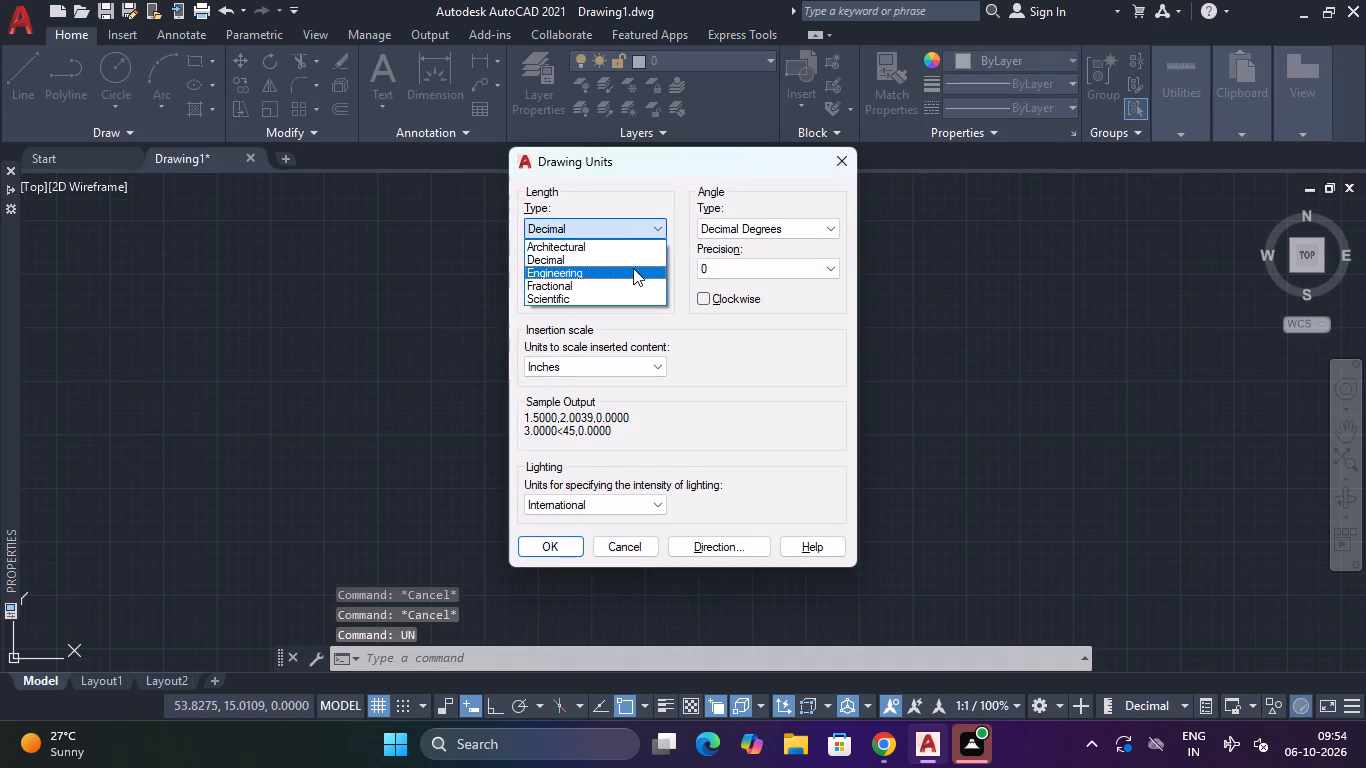
pyautogui.click(626, 244)
pyautogui.click(615, 279)
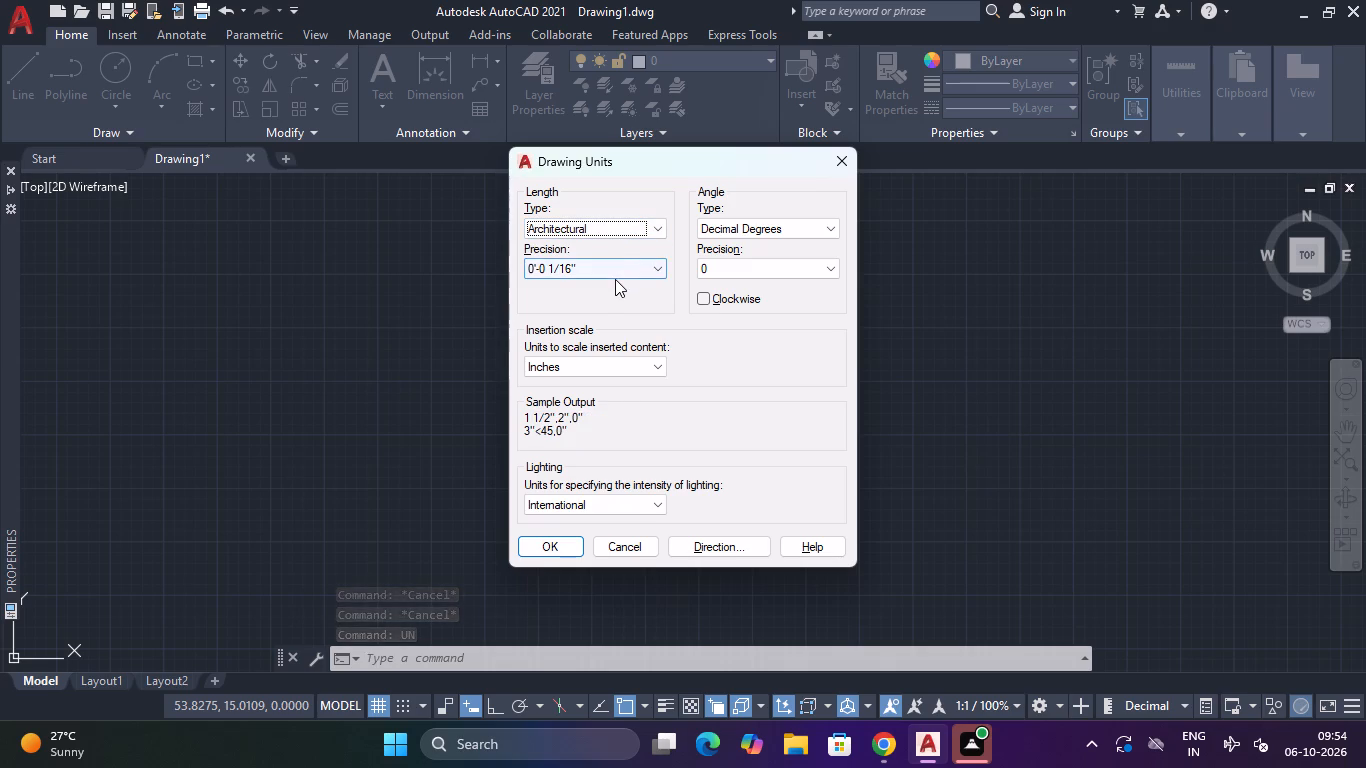
pyautogui.click(618, 274)
pyautogui.click(592, 288)
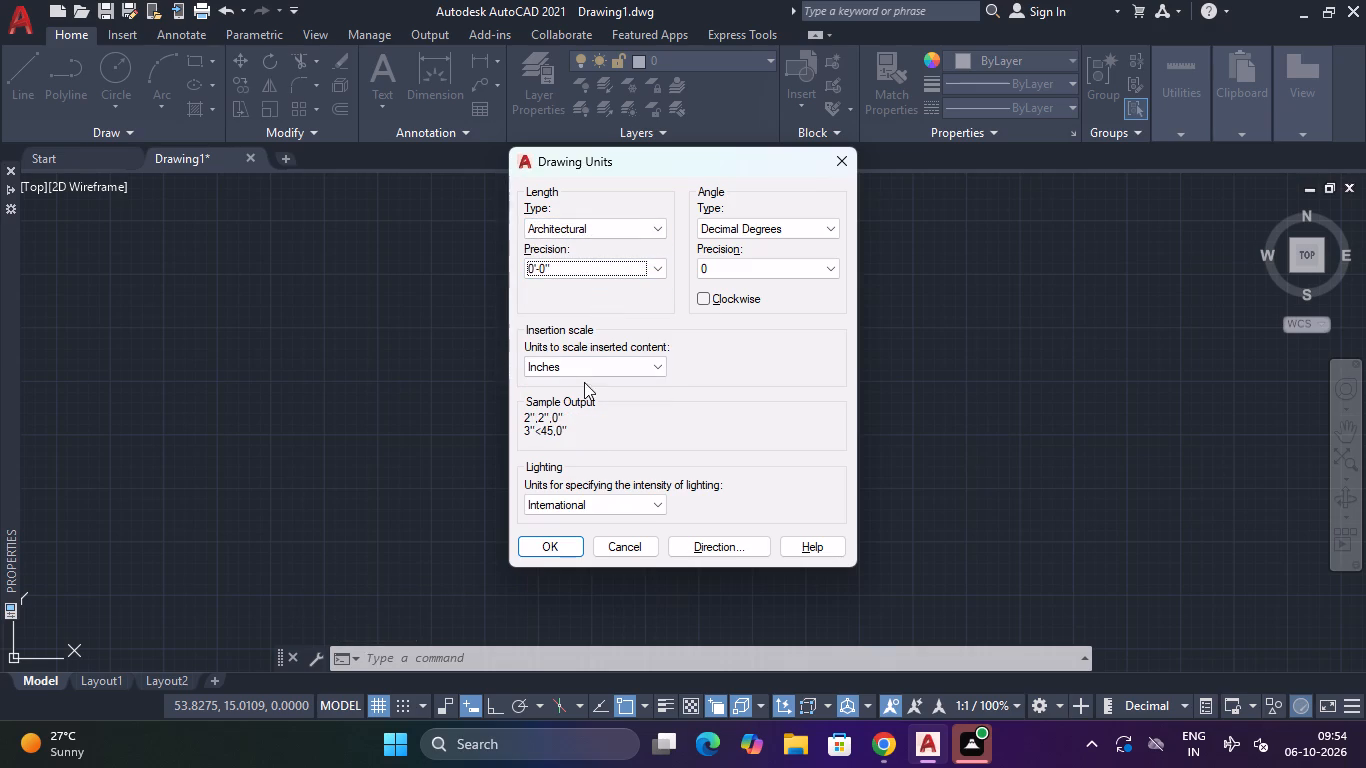
pyautogui.click(562, 551)
# Set the Standard dimension style's primary units to Architectural format with 0'-0" precision.
pyautogui.write('d')
pyautogui.press('space')
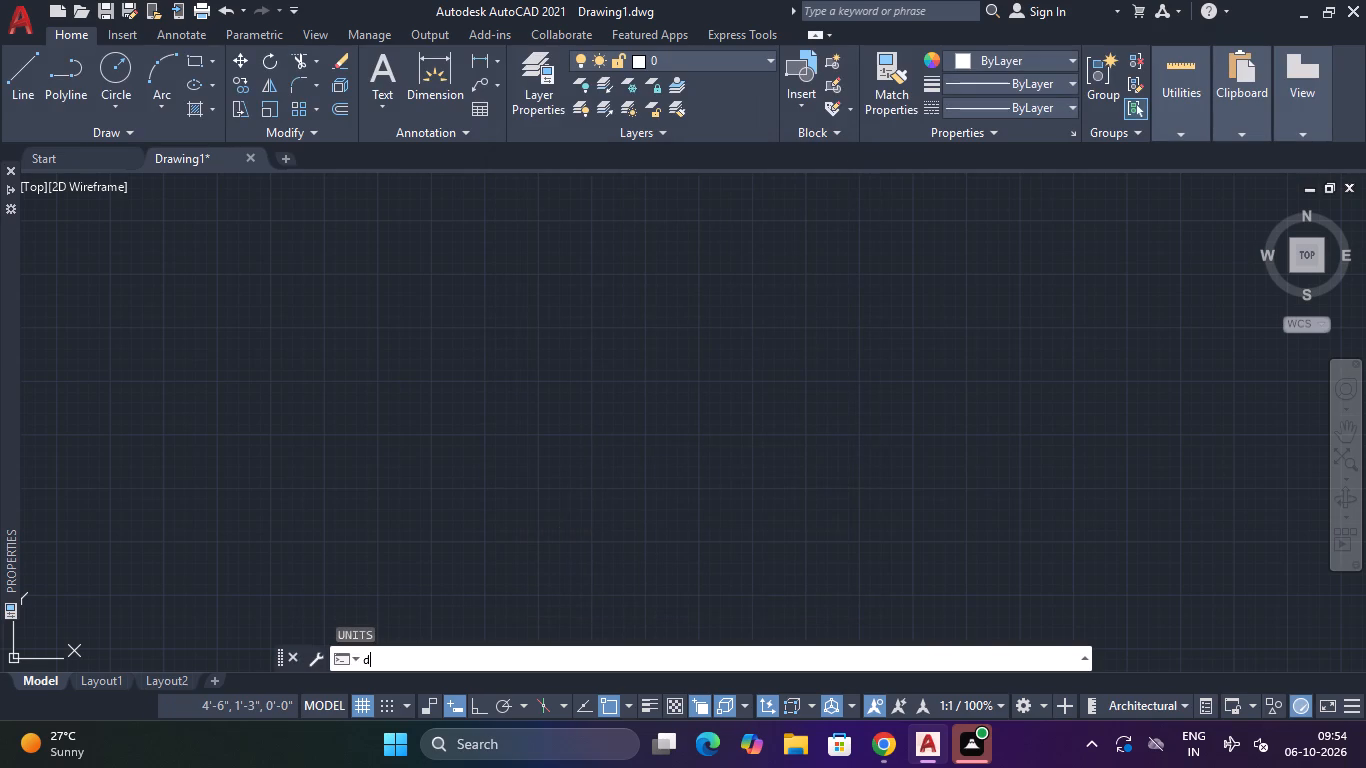
pyautogui.click(897, 321)
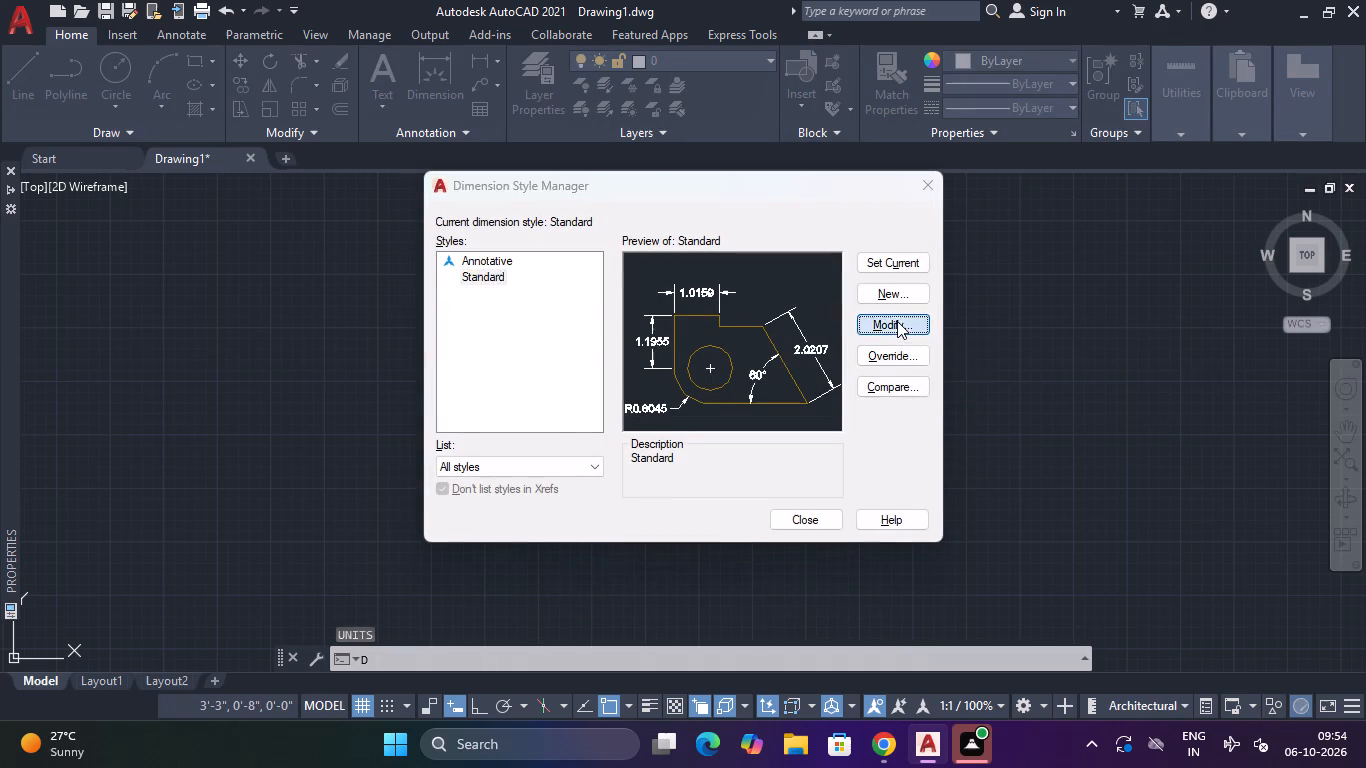
pyautogui.click(669, 150)
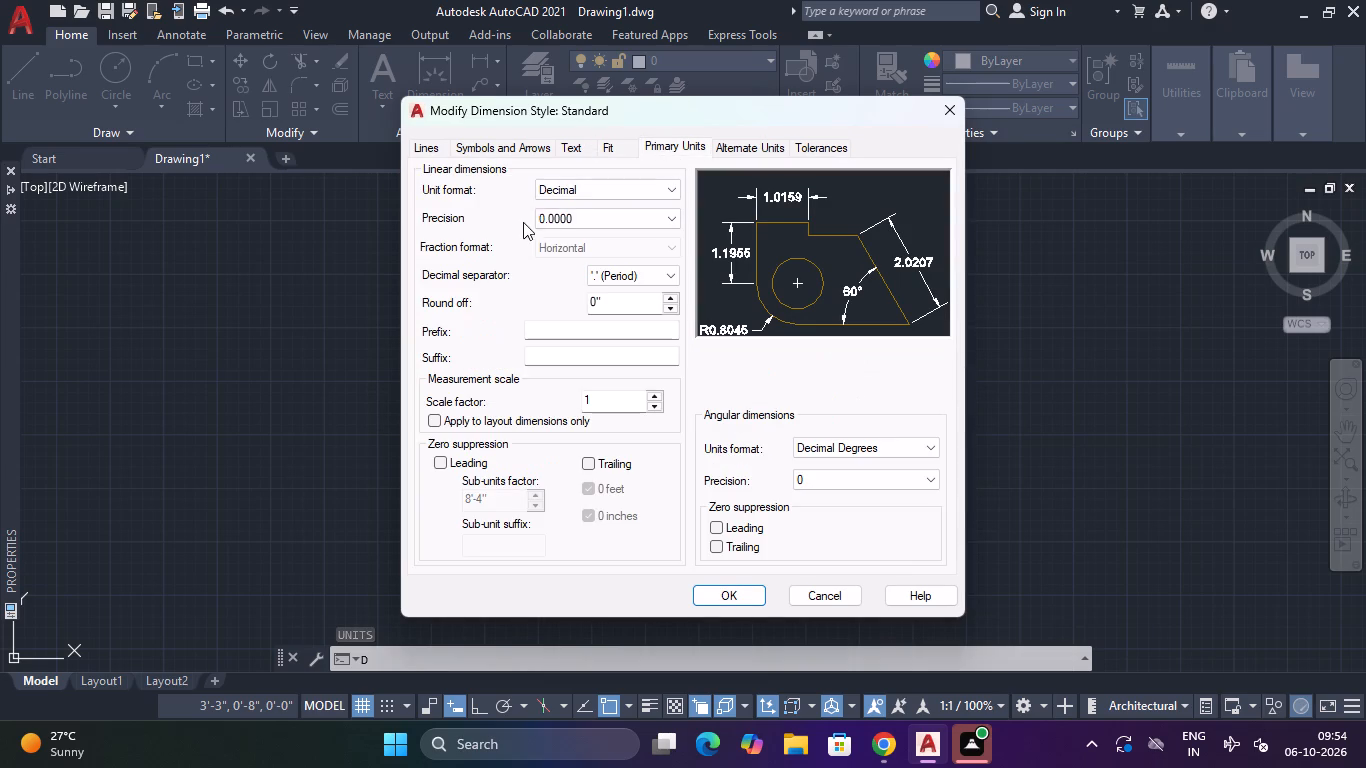
pyautogui.click(585, 192)
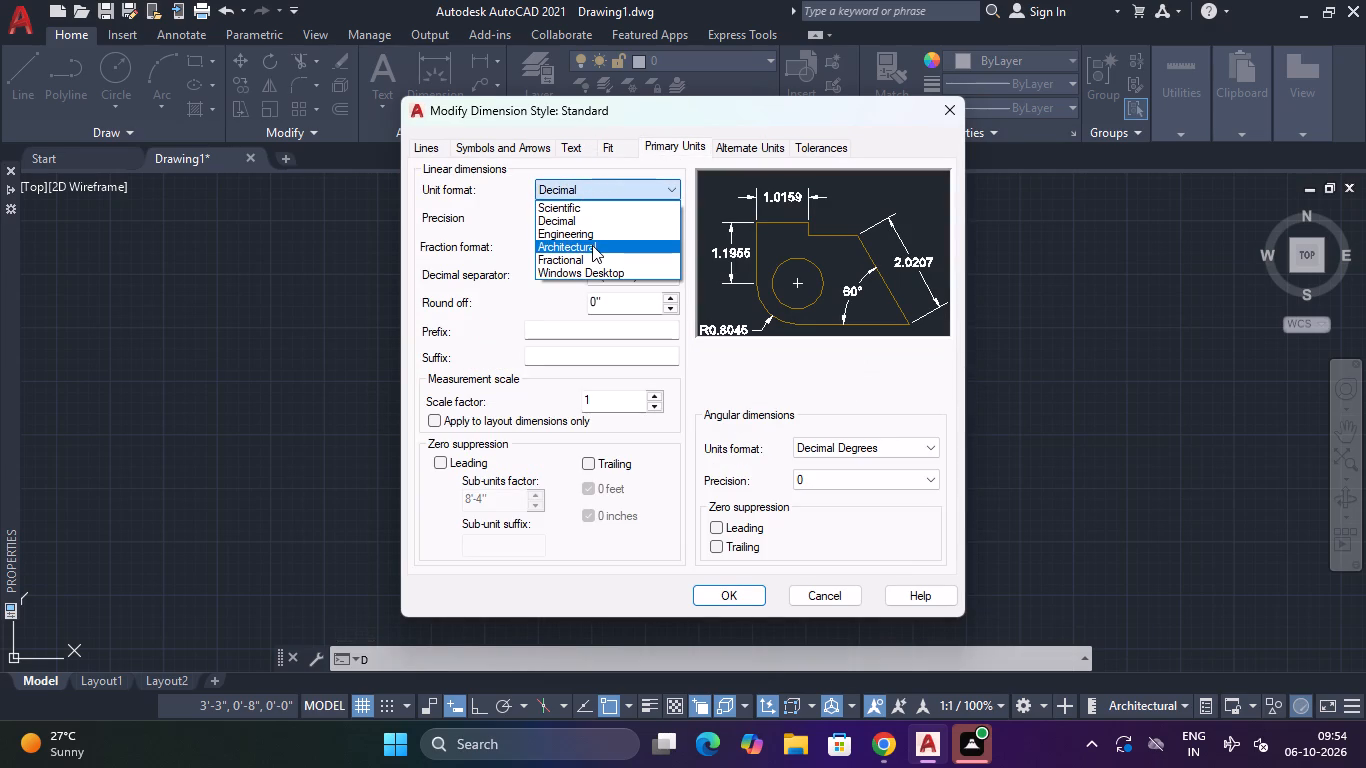
pyautogui.click(592, 245)
pyautogui.click(593, 221)
pyautogui.click(596, 242)
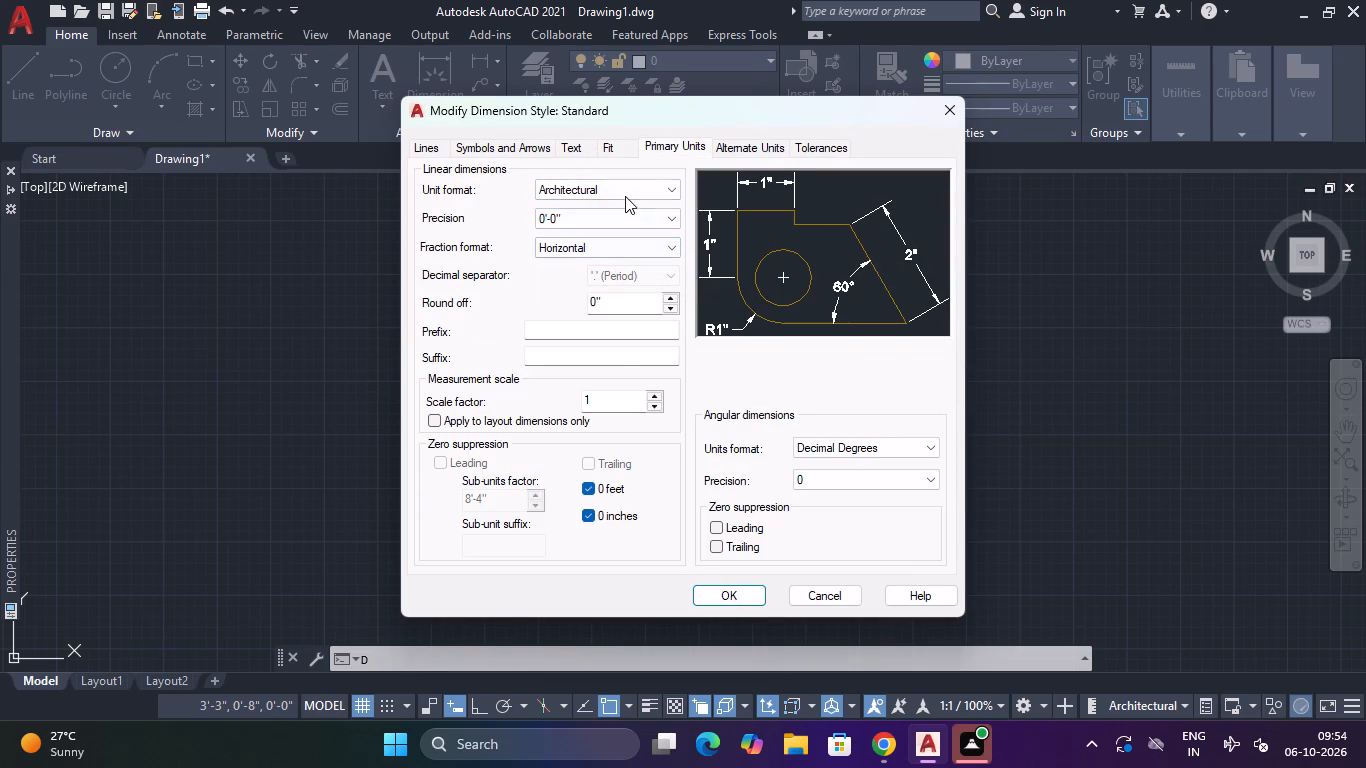
# Set the Standard dimension style's text height to 6".
pyautogui.click(618, 154)
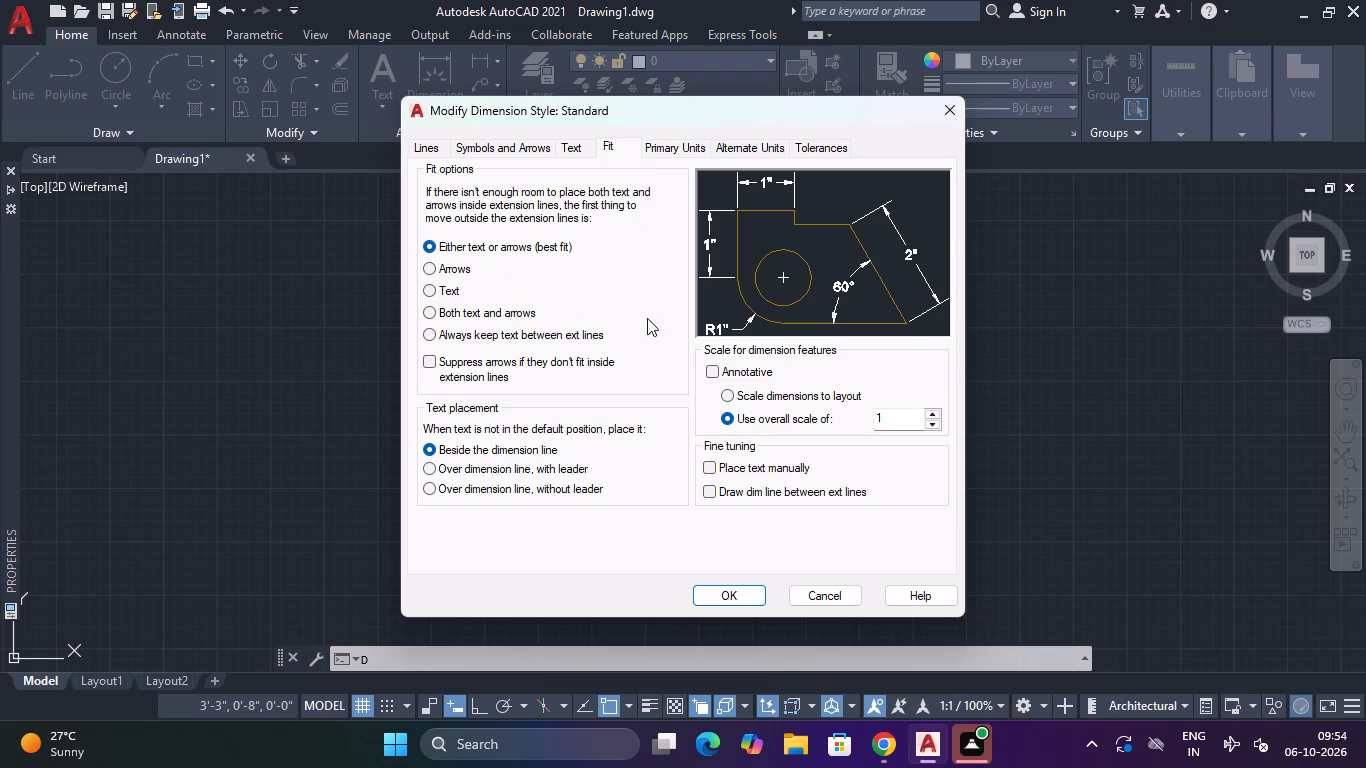
pyautogui.click(582, 150)
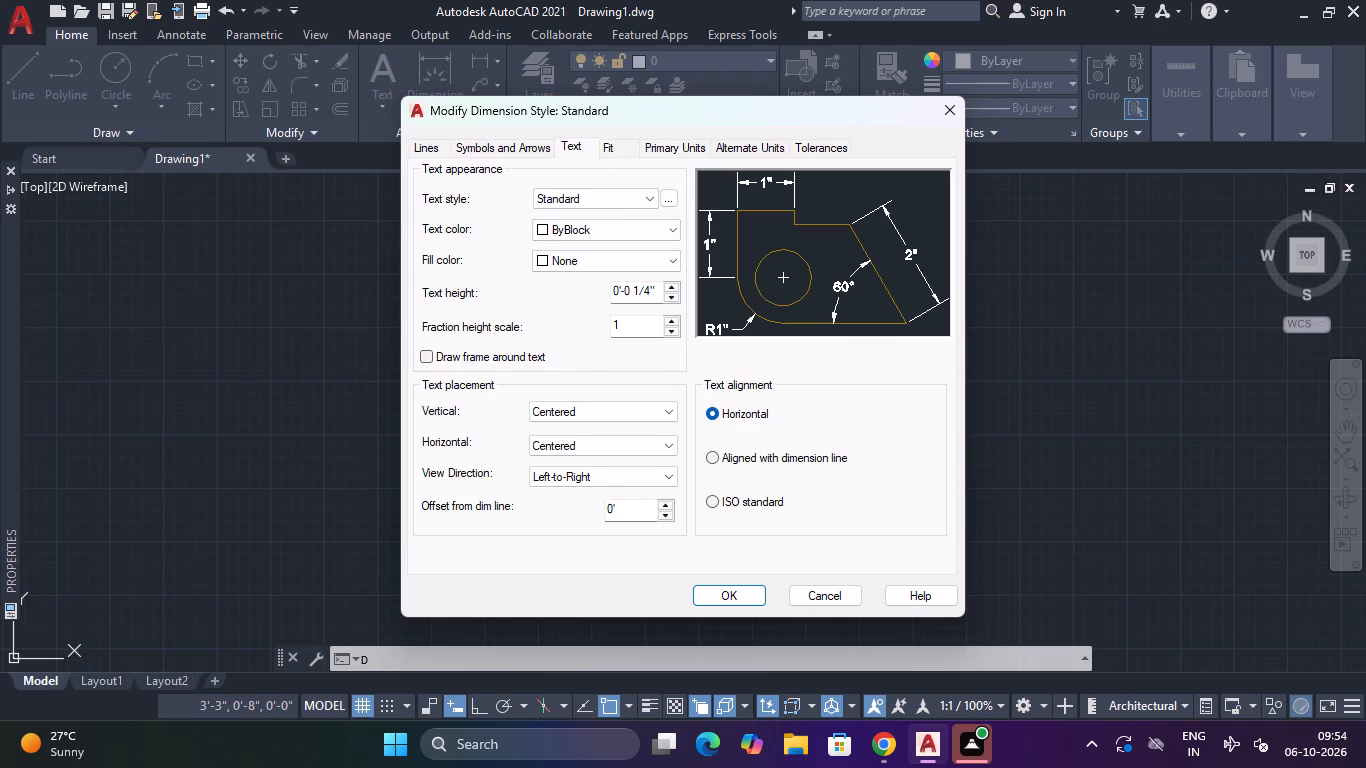
pyautogui.moveTo(654, 288); pyautogui.dragTo(494, 287)
pyautogui.press('BackSpace')
pyautogui.press('6')
pyautogui.hotkey('shift', '"')
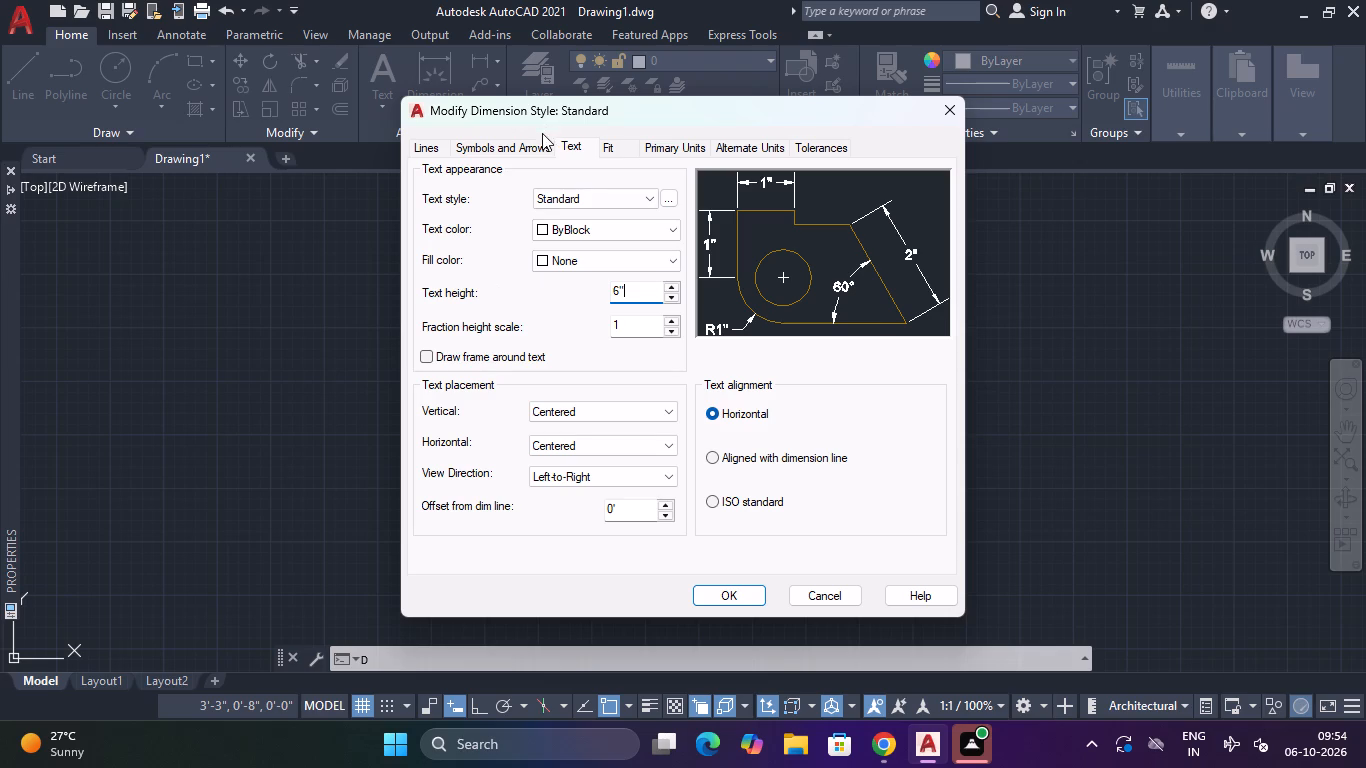
# Set the Standard dimension style's arrow size to 6".
pyautogui.click(535, 151)
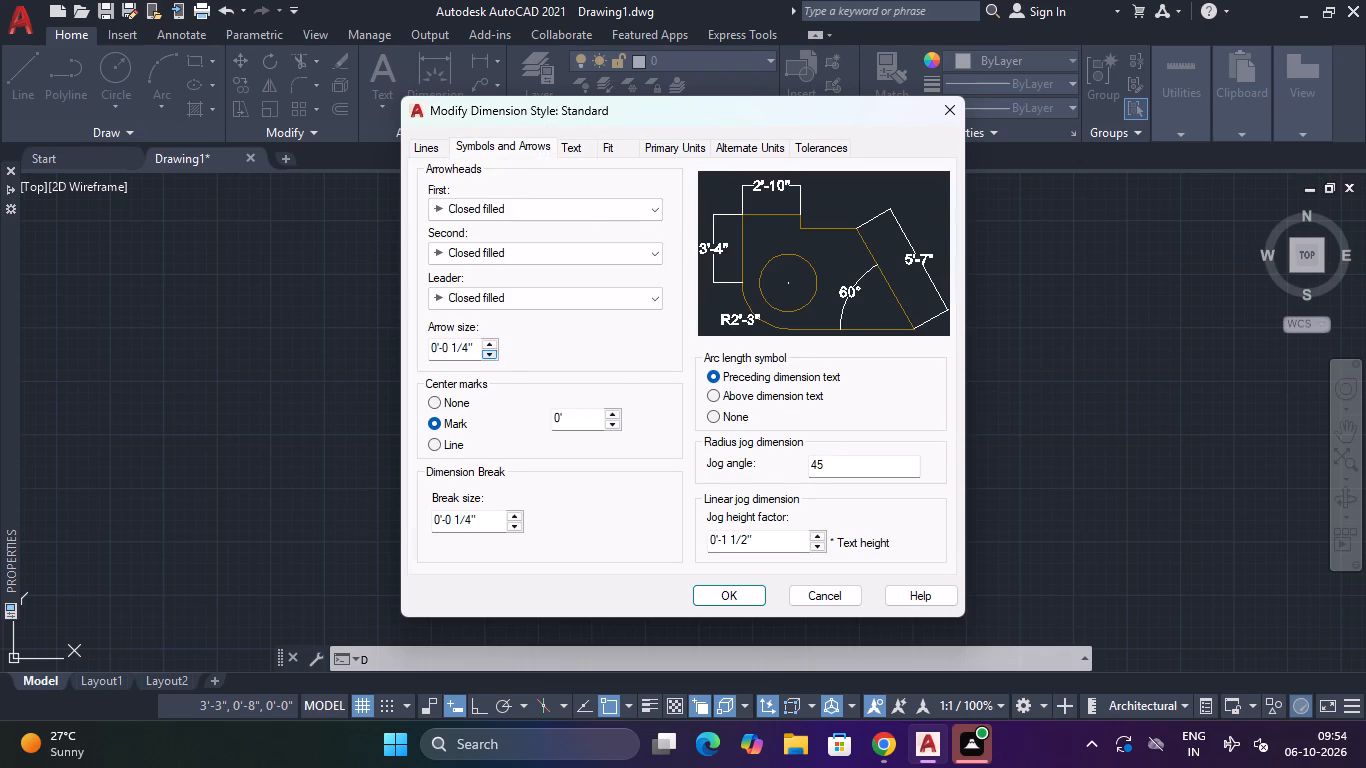
pyautogui.moveTo(472, 345); pyautogui.dragTo(316, 400)
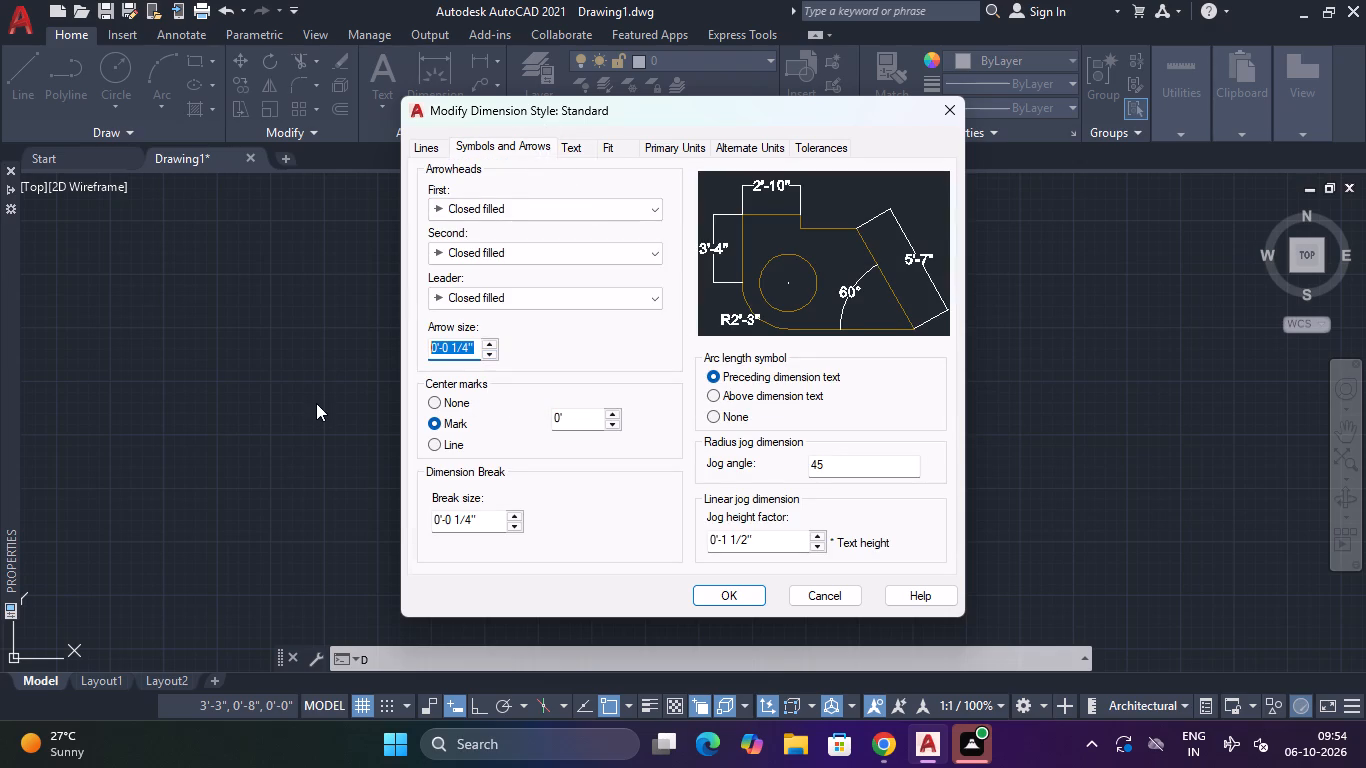
pyautogui.press('BackSpace')
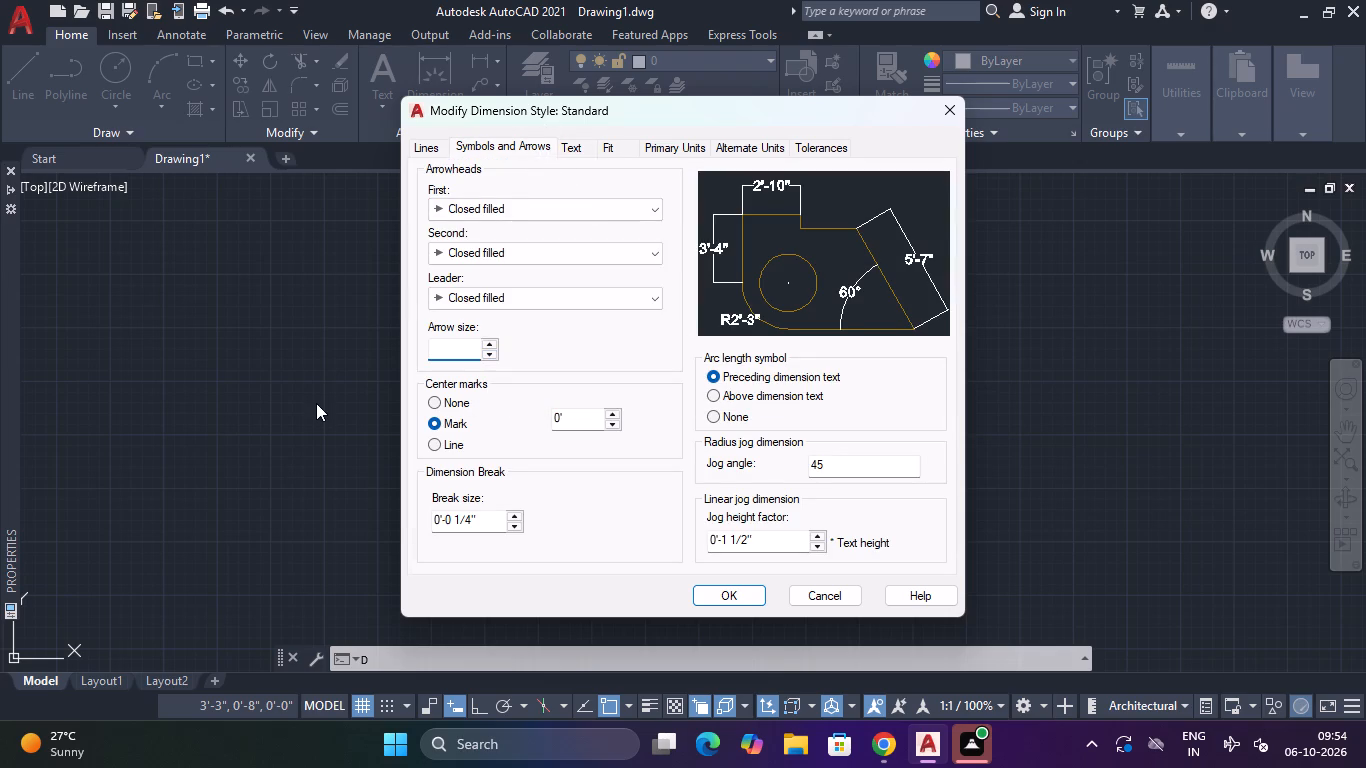
pyautogui.write('6"')
pyautogui.press('Return')
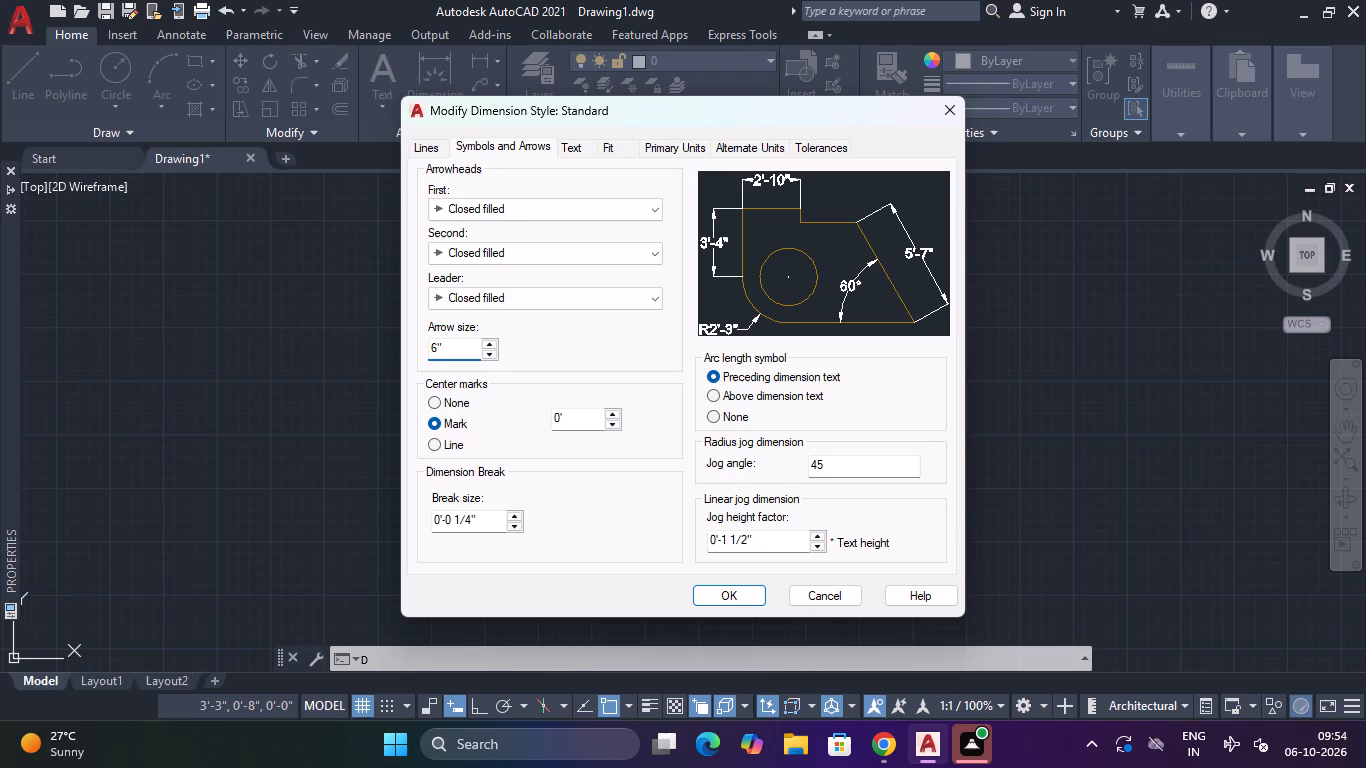
pyautogui.click(708, 592)
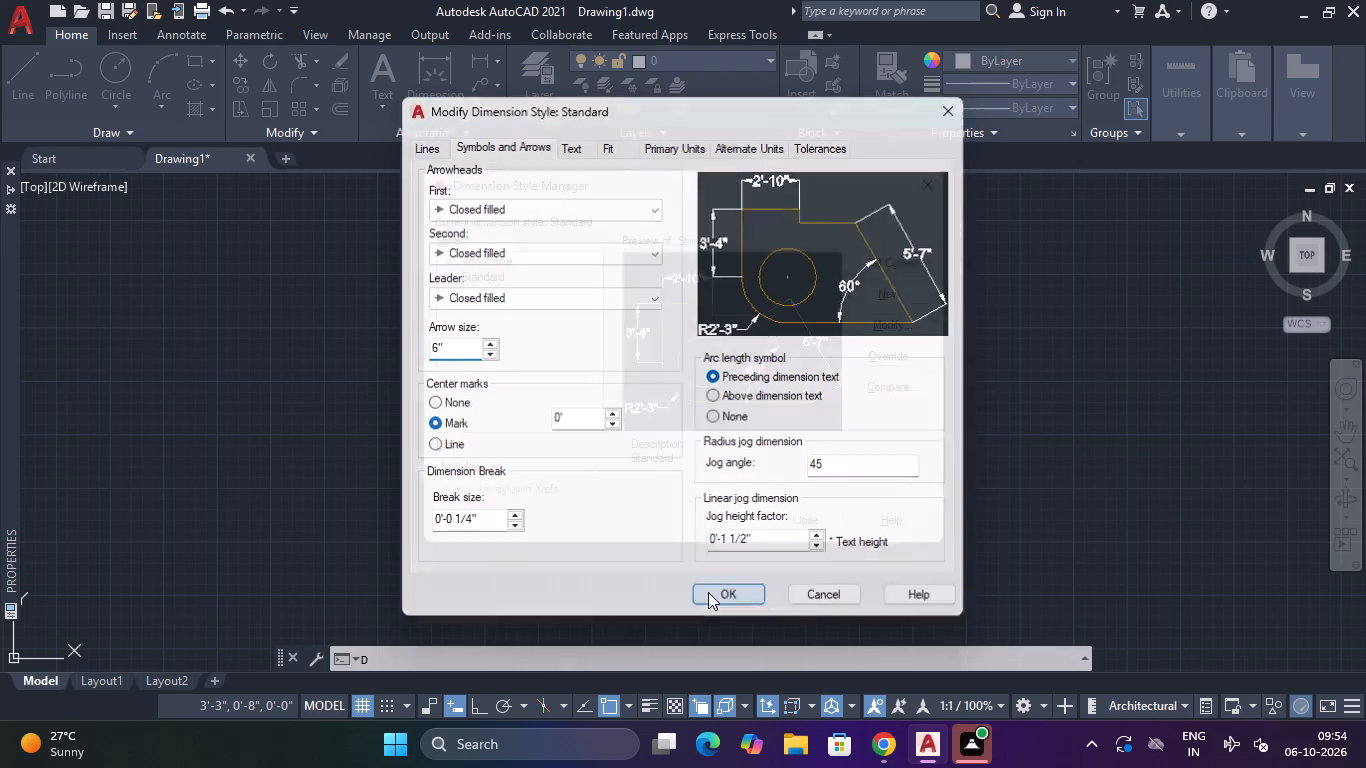
# Set the Standard dimension style's first, second and leader arrowheads to Architectural tick.
pyautogui.click(897, 329)
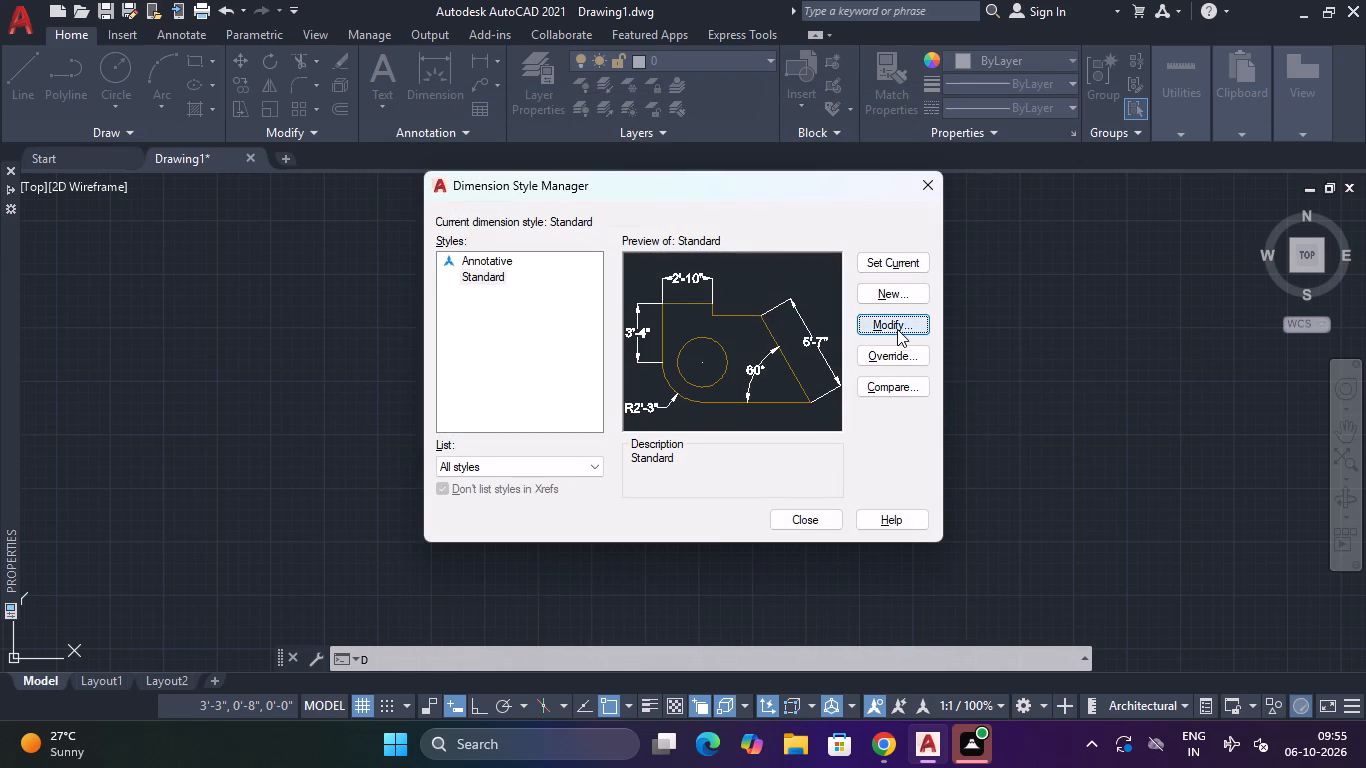
pyautogui.click(574, 209)
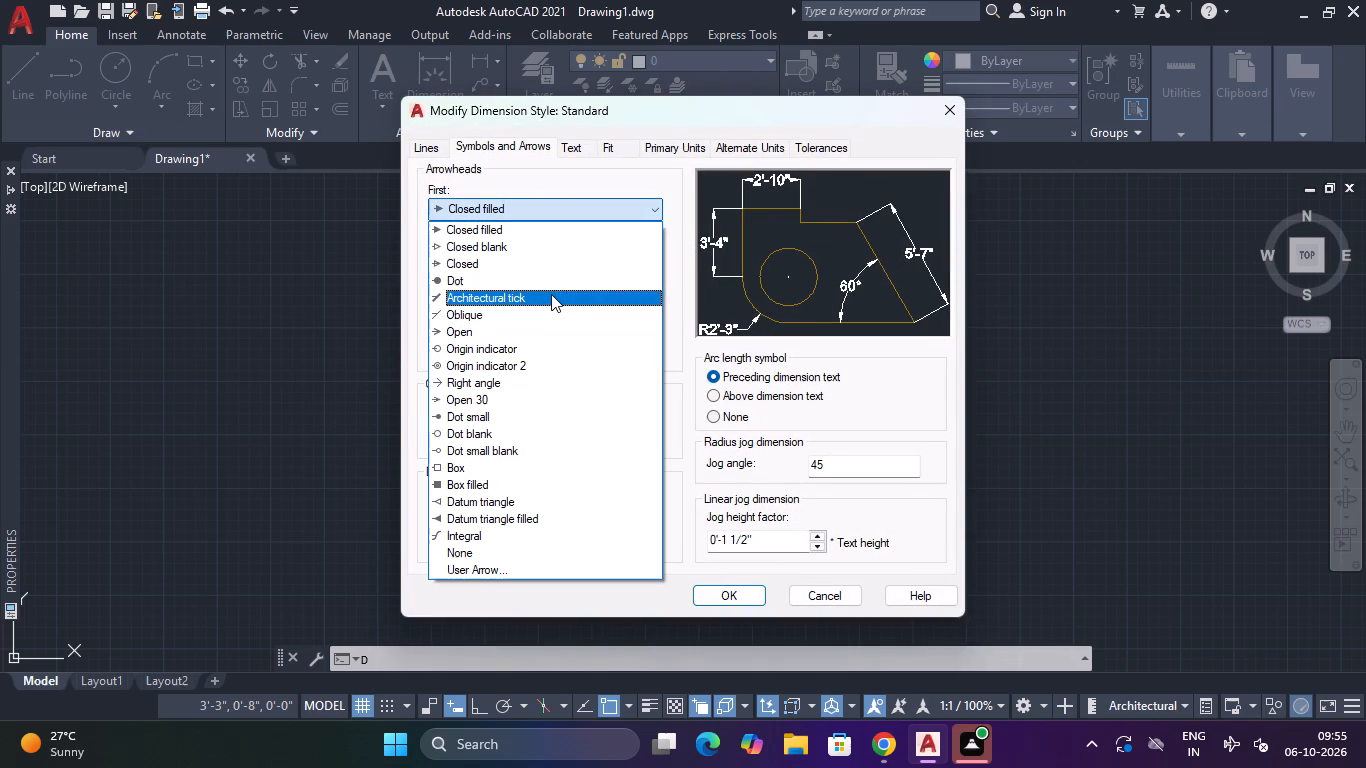
pyautogui.click(551, 294)
pyautogui.click(554, 302)
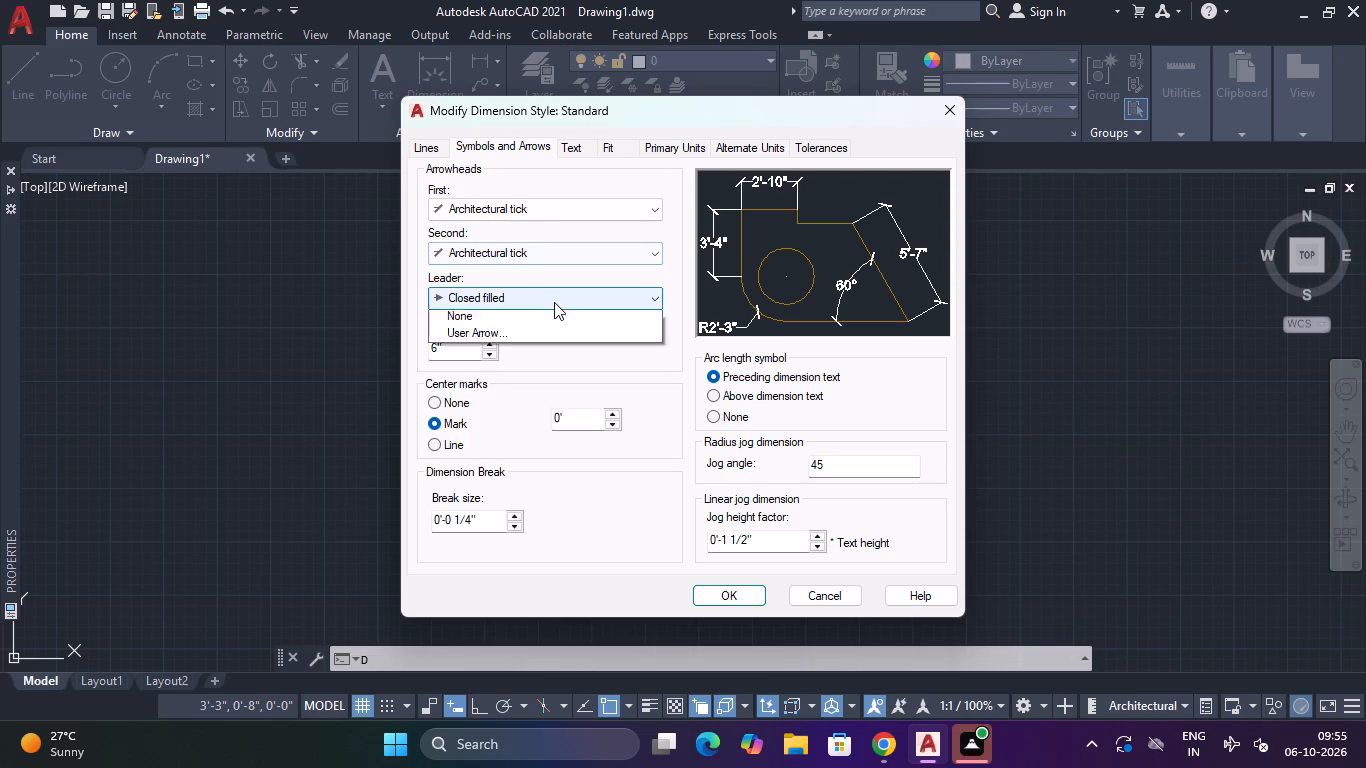
pyautogui.click(549, 388)
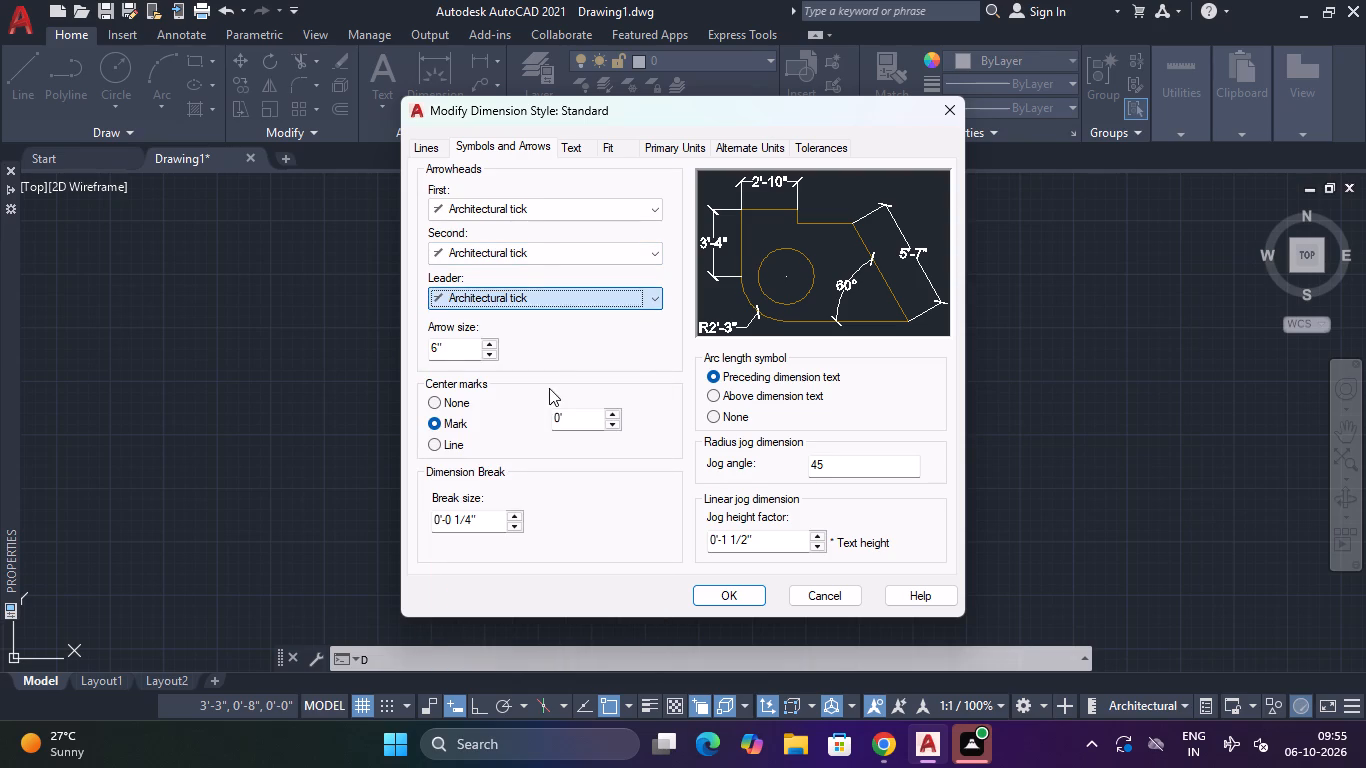
pyautogui.click(716, 589)
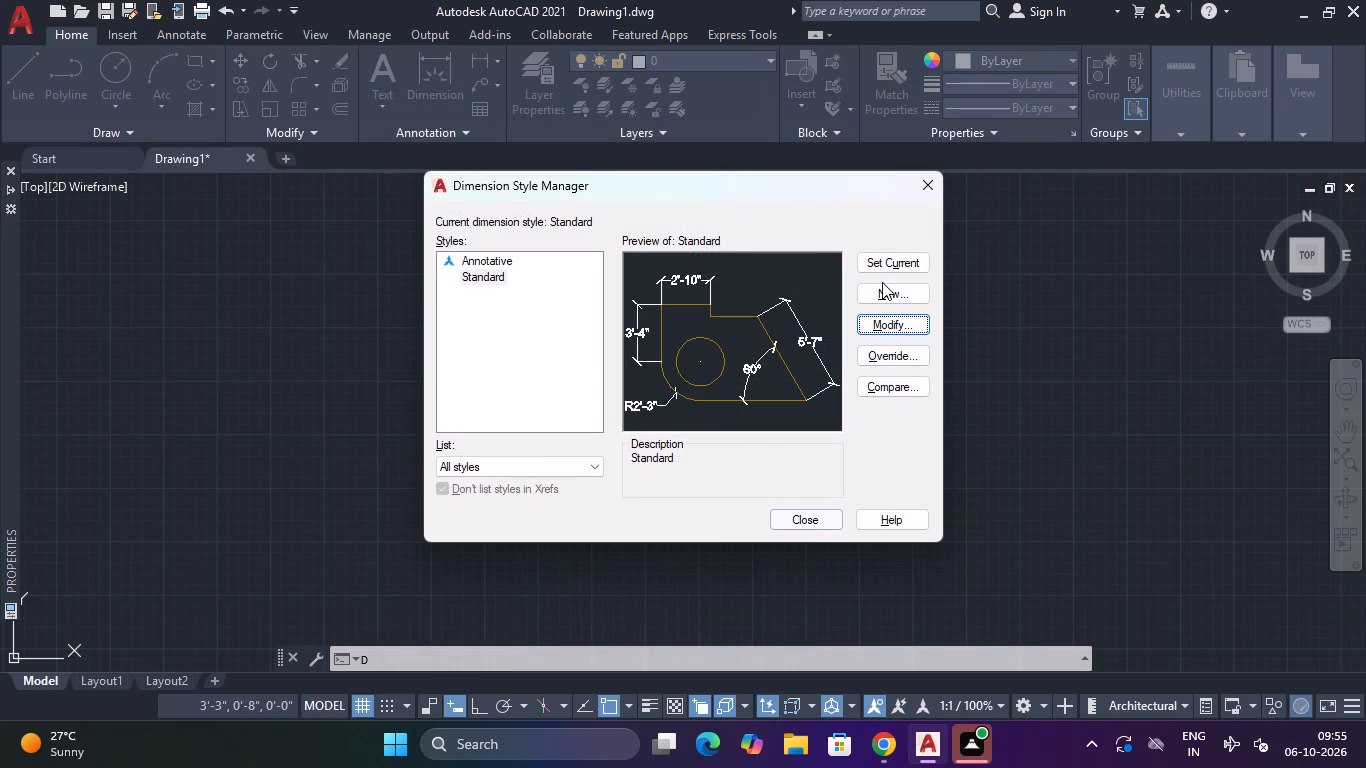
# Make Standard the current dimension style and close the Dimension Style Manager.
pyautogui.doubleClick(885, 265)
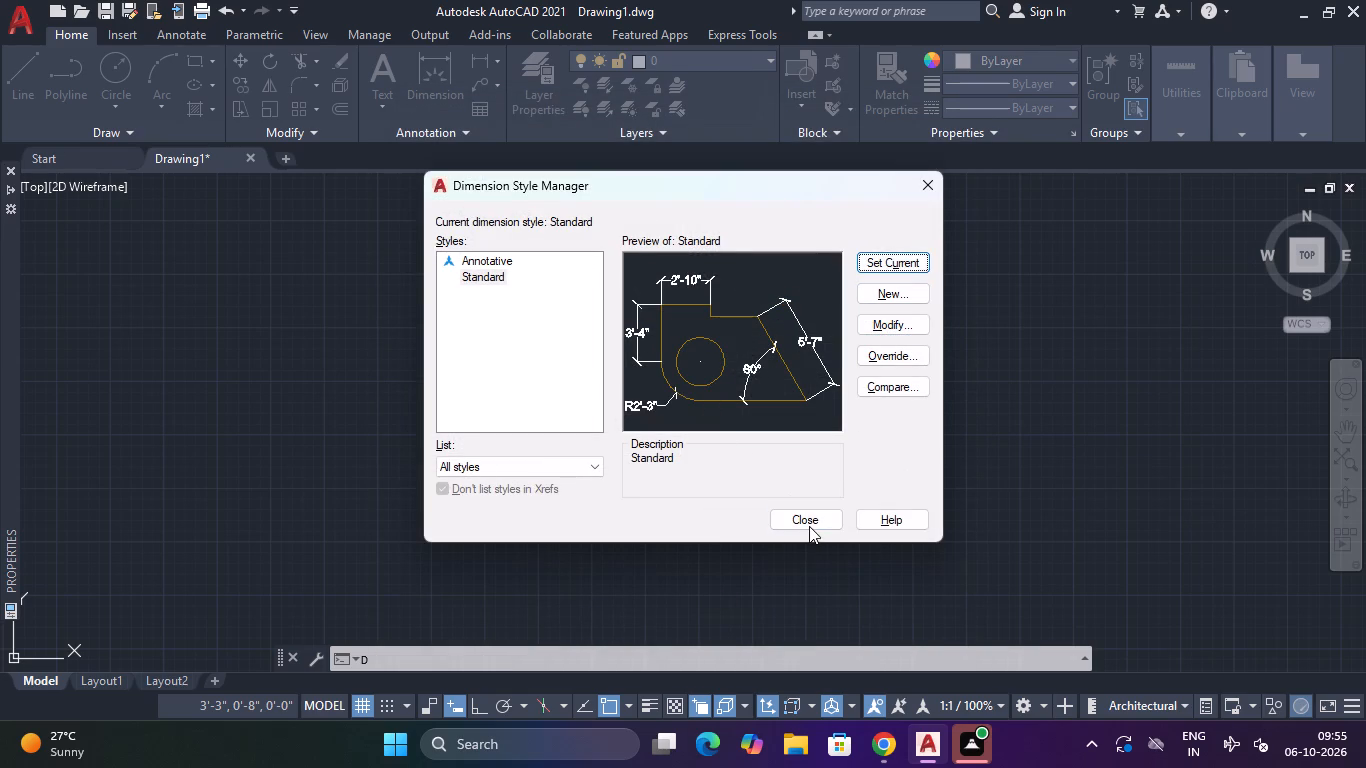
pyautogui.click(809, 524)
pyautogui.press('Escape')
pyautogui.press('Escape')
pyautogui.press('Escape')
pyautogui.press('Escape')
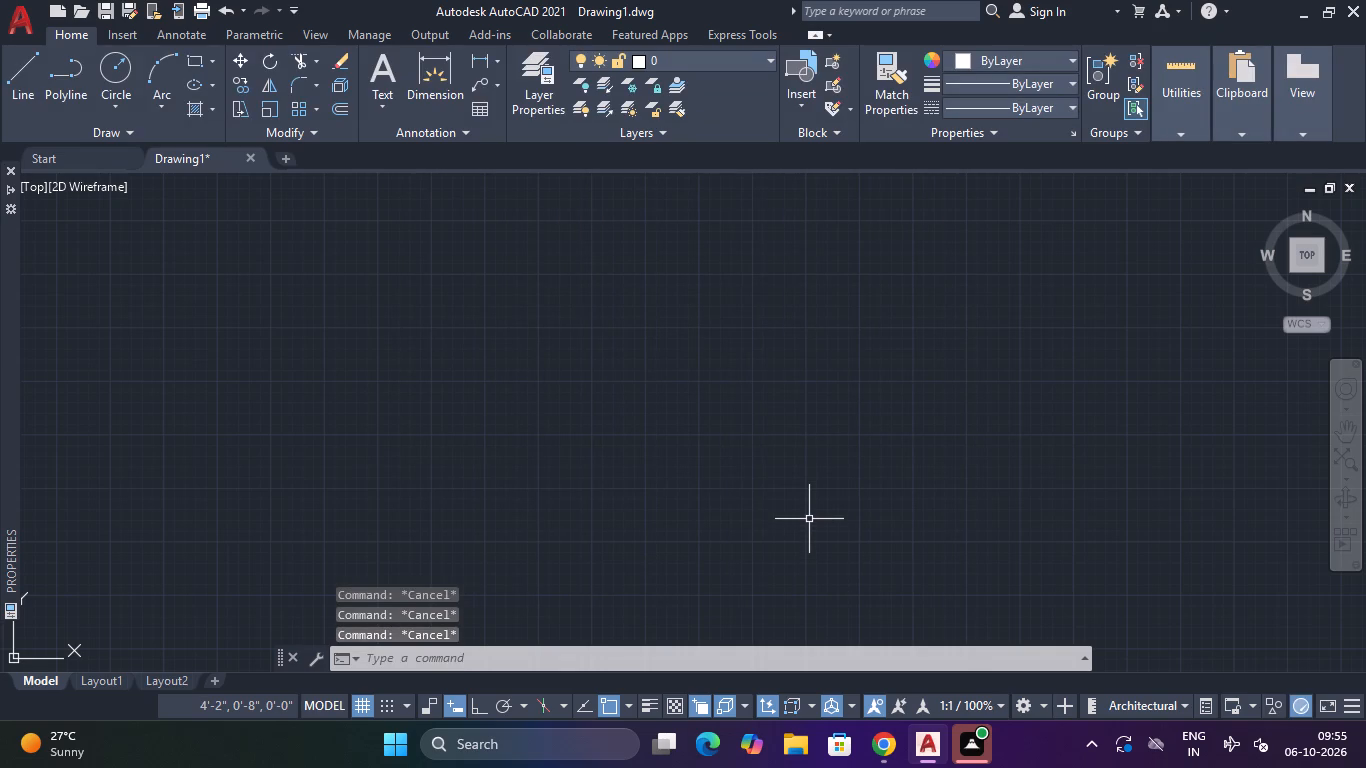
# Draw a rectangle 40' wide and 30' high as the outer outline of the house plan.
pyautogui.write('rec')
pyautogui.press('space')
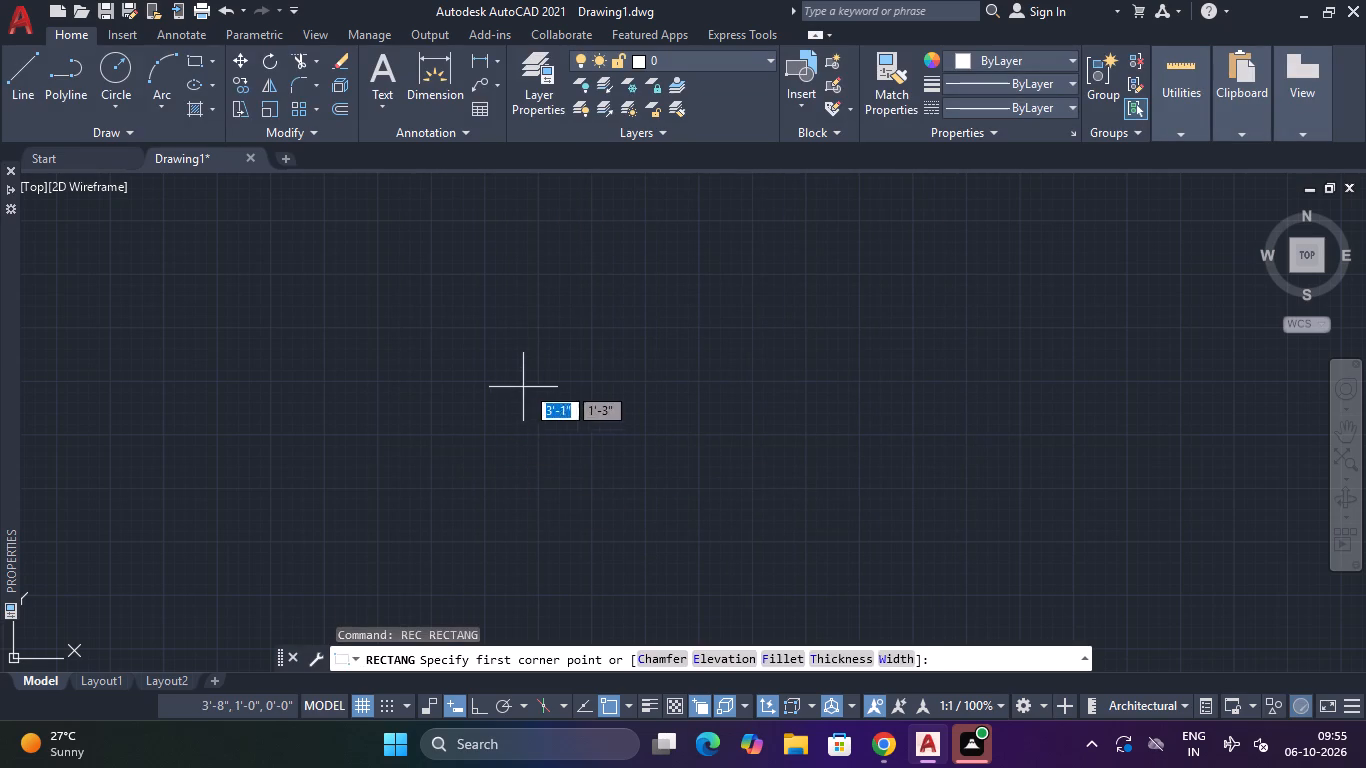
pyautogui.click(560, 364)
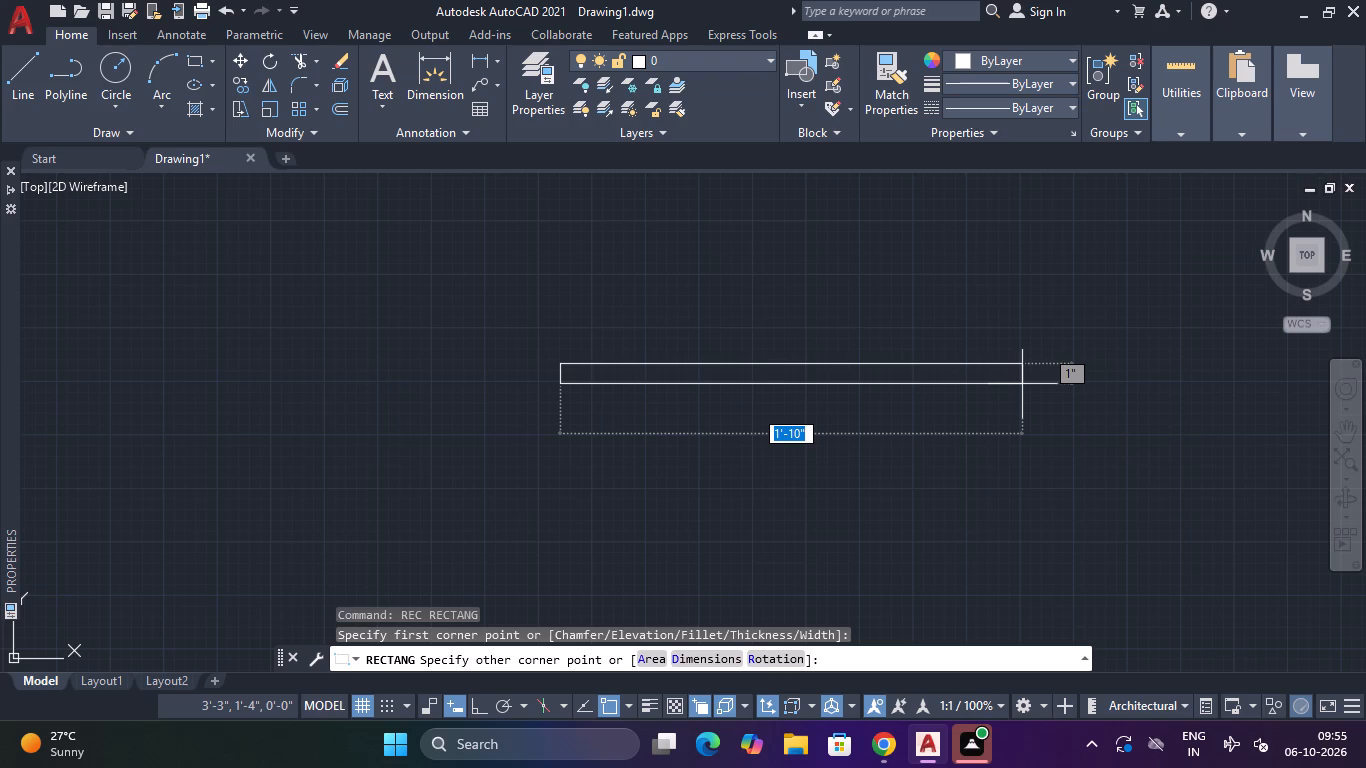
pyautogui.write('40')
pyautogui.press("'")
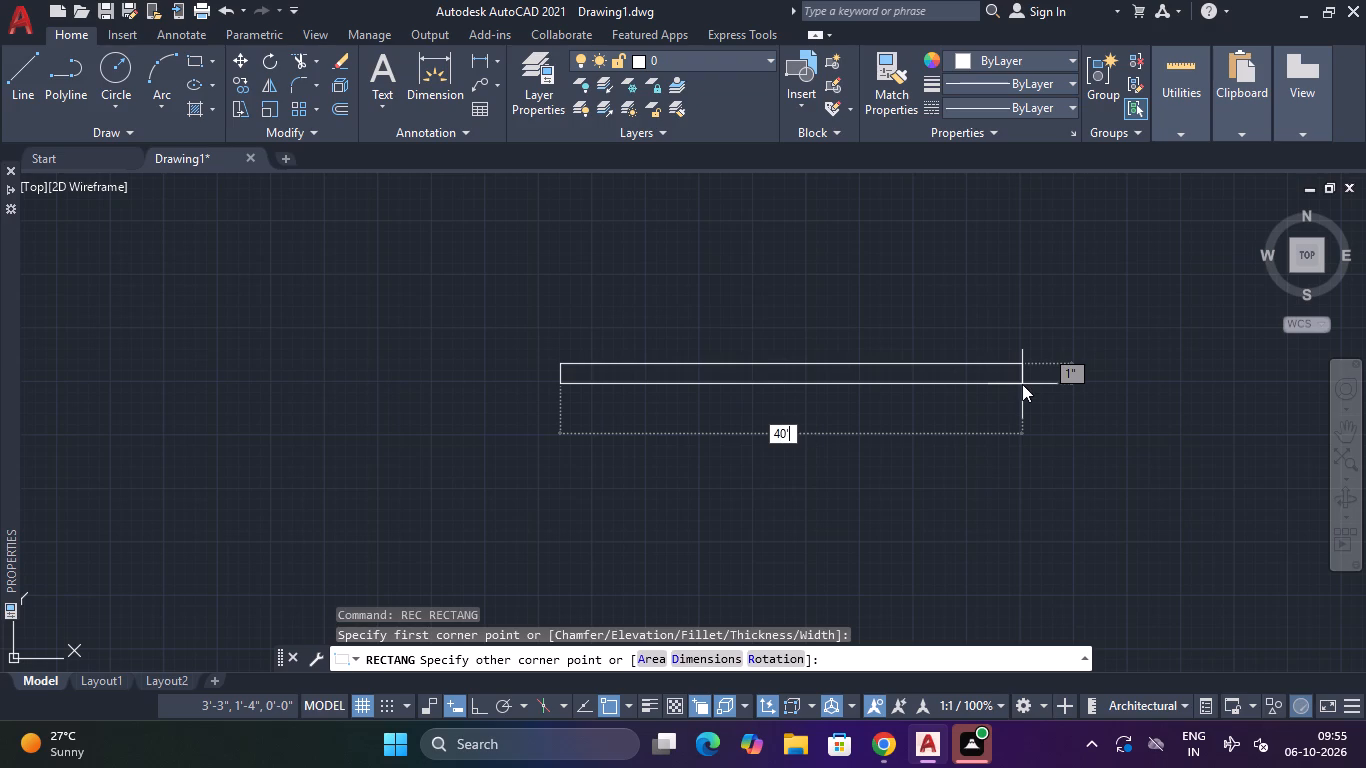
pyautogui.press('Tab')
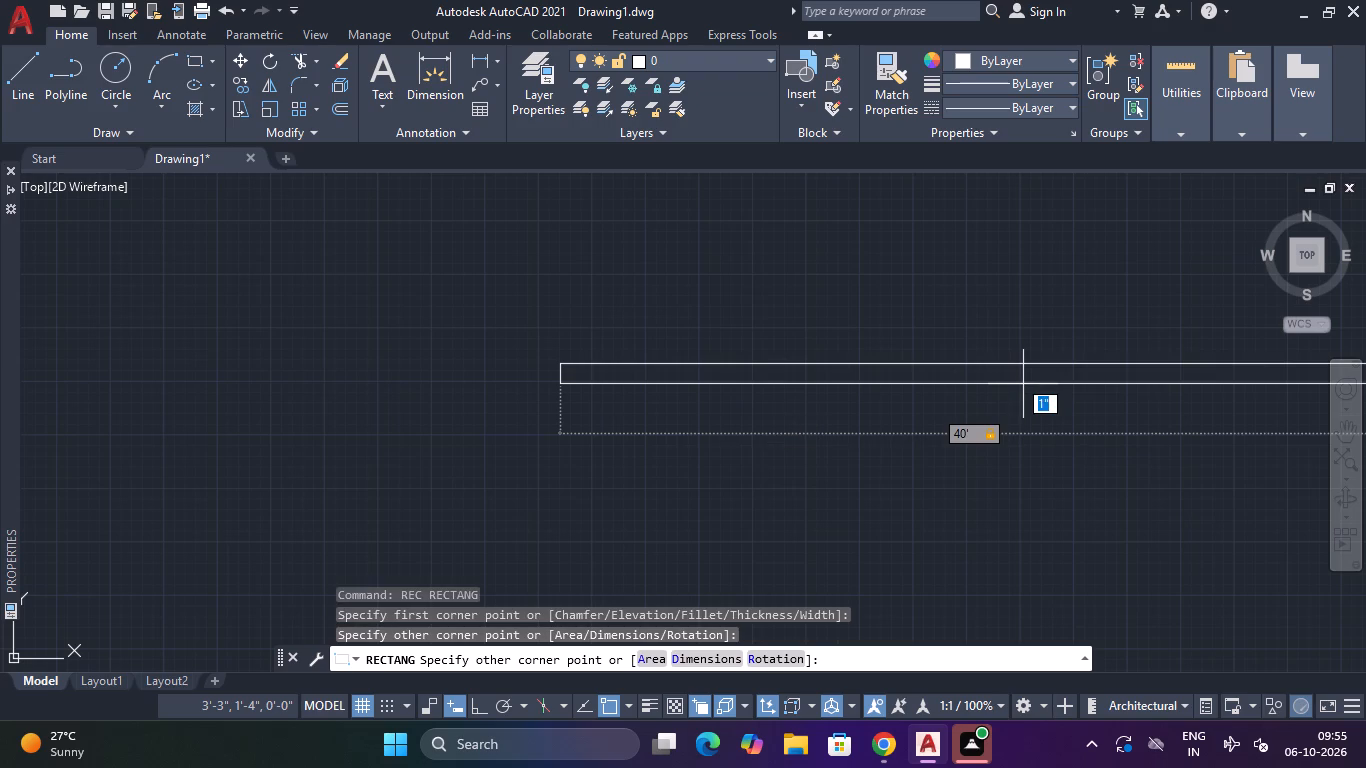
pyautogui.write('30')
pyautogui.press("'")
pyautogui.press('Return')
# Move the UCS origin away from the rectangle, to a point well below and to the left of it.
pyautogui.scroll(-4, 1022, 431)
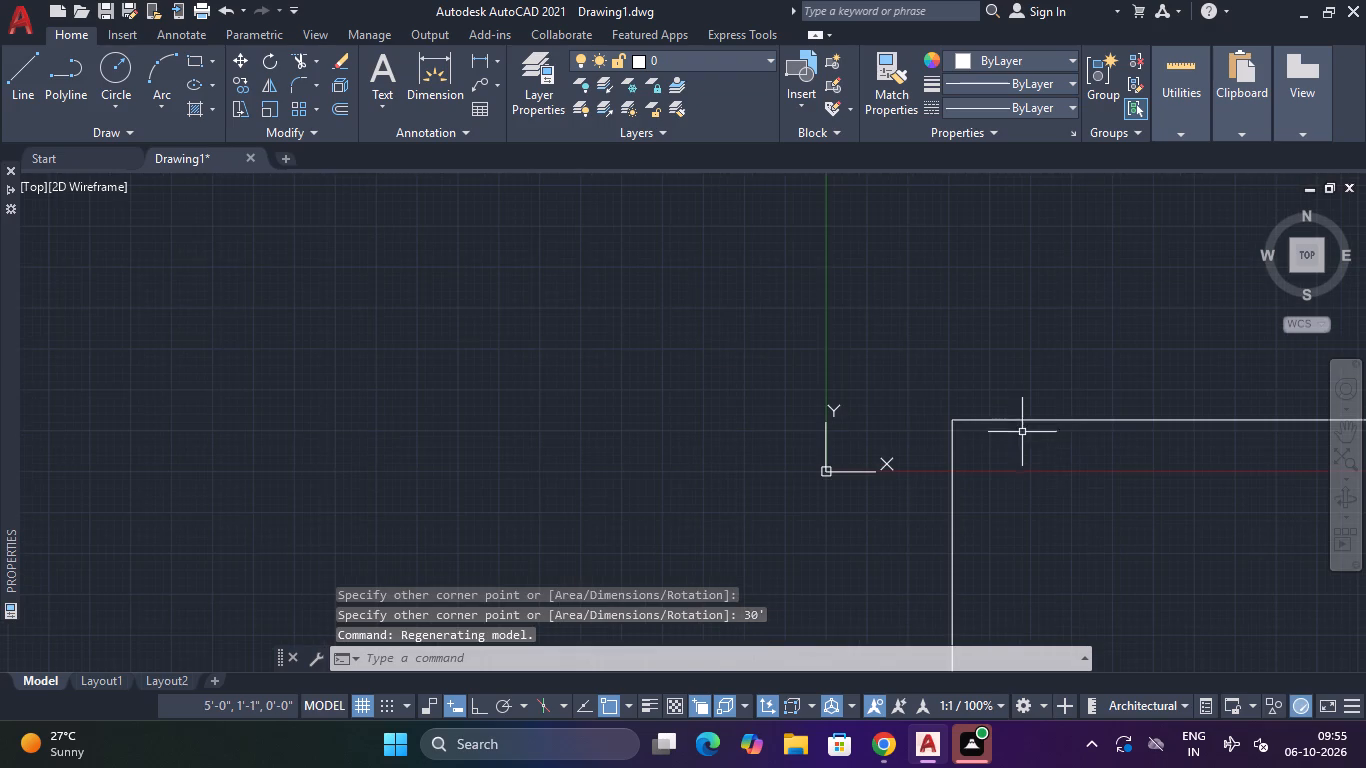
pyautogui.moveTo(1070, 453); pyautogui.dragTo(746, 285, button='middle')
pyautogui.scroll(-3, 746, 285)
pyautogui.moveTo(820, 353); pyautogui.dragTo(713, 350, button='middle')
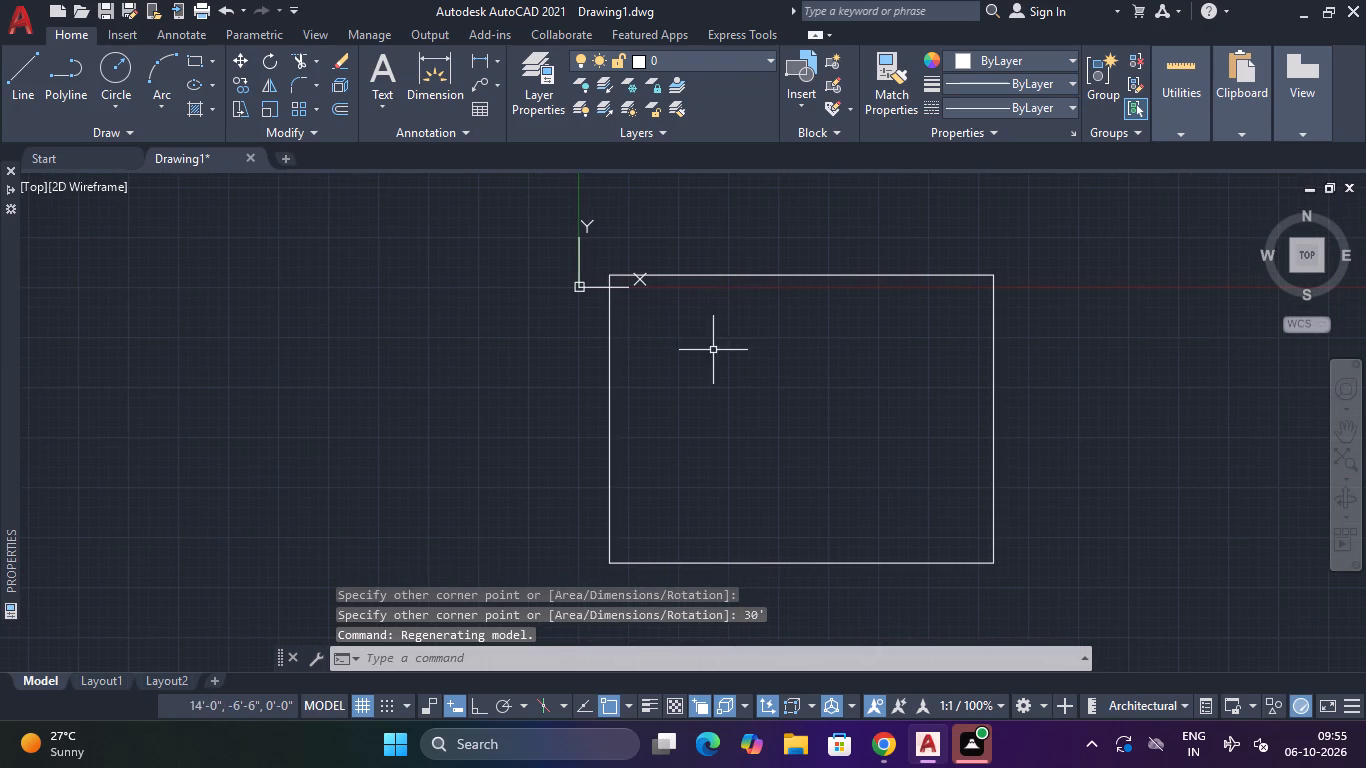
pyautogui.click(580, 289)
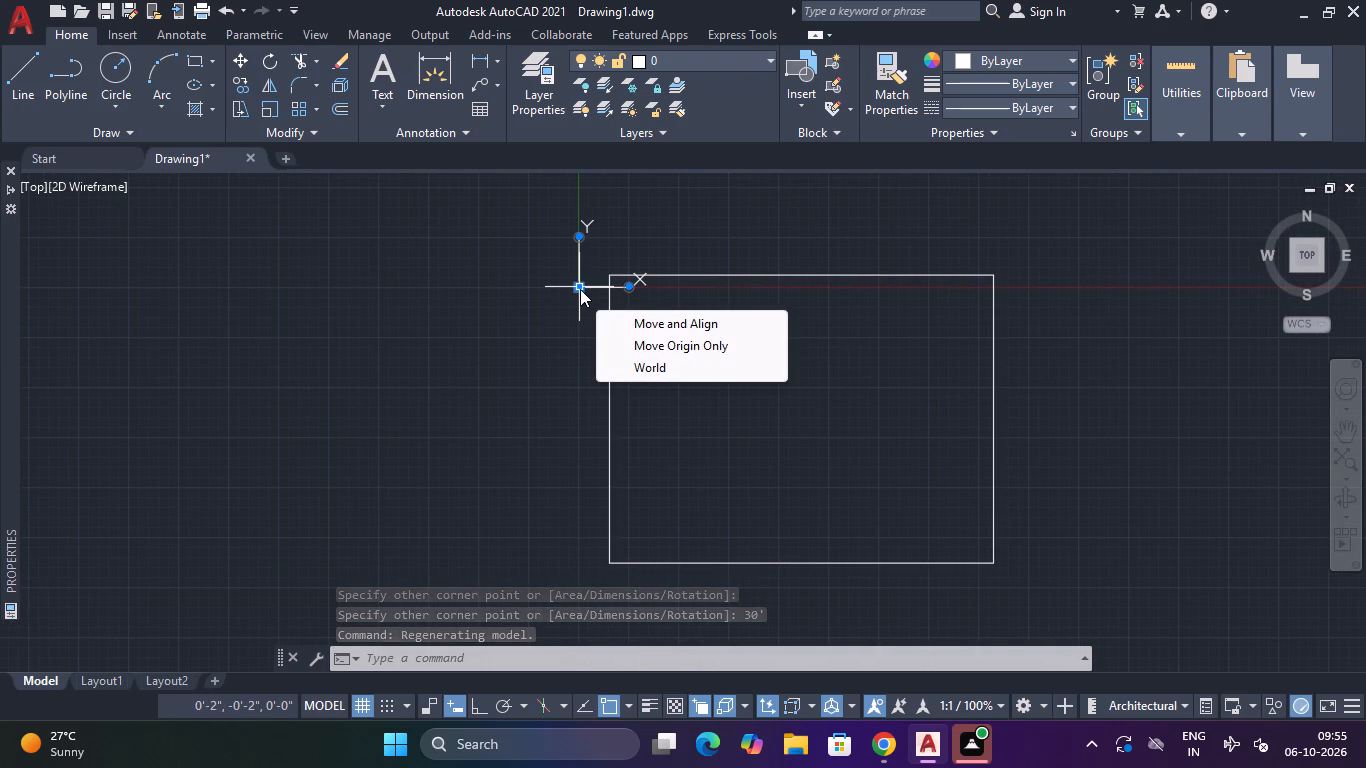
pyautogui.moveTo(580, 289); pyautogui.dragTo(6, 659)
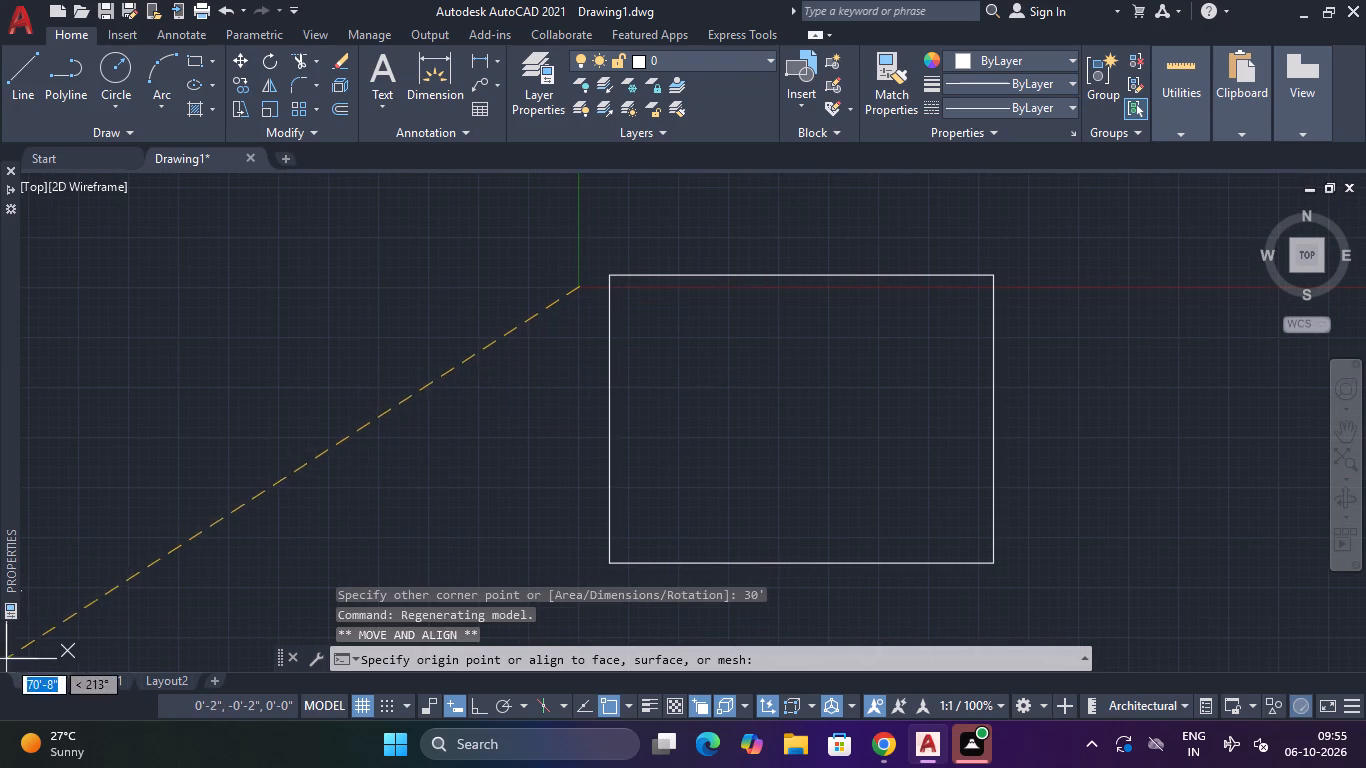
pyautogui.moveTo(6, 659); pyautogui.dragTo(0, 702)
pyautogui.click(5, 655)
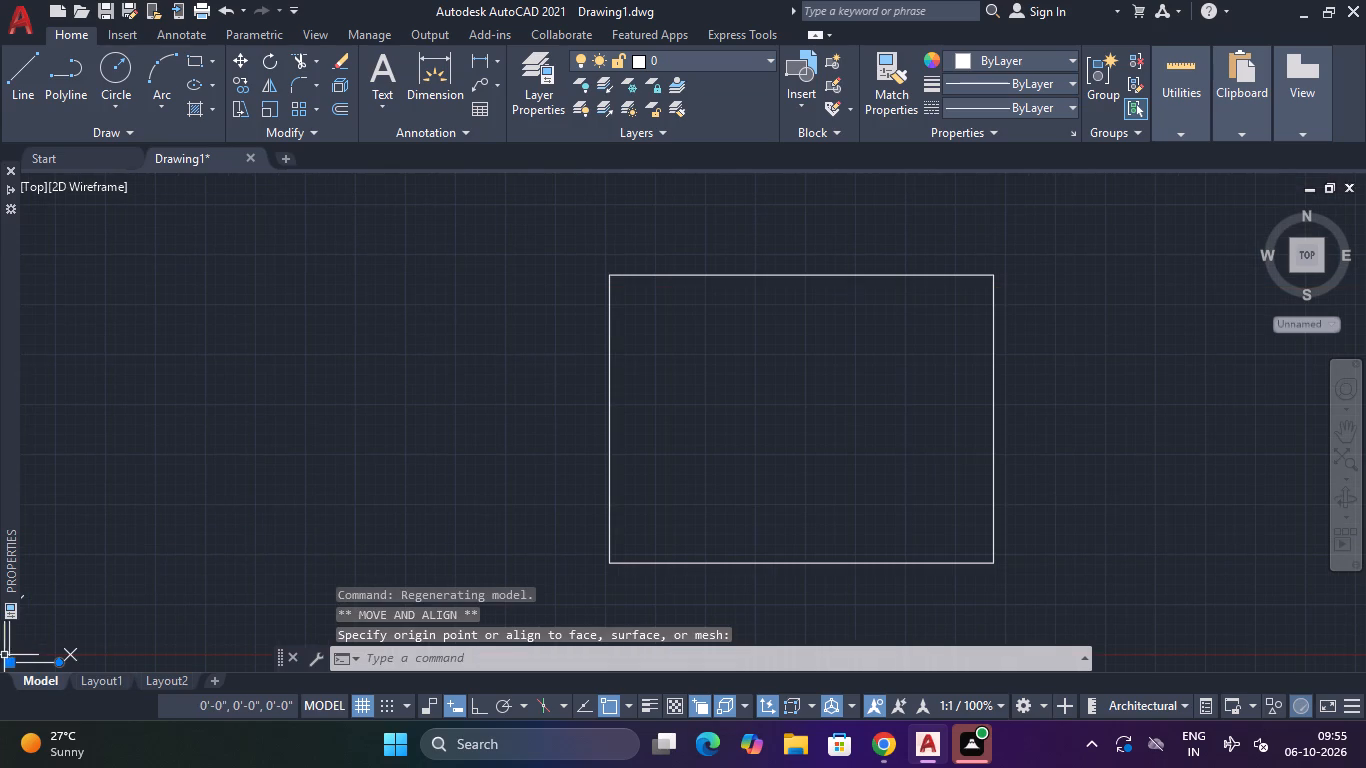
# Offset the 40' by 30' rectangle 9" inward to form the outer wall thickness.
pyautogui.moveTo(922, 378); pyautogui.dragTo(826, 360, button='middle')
pyautogui.click(1309, 214)
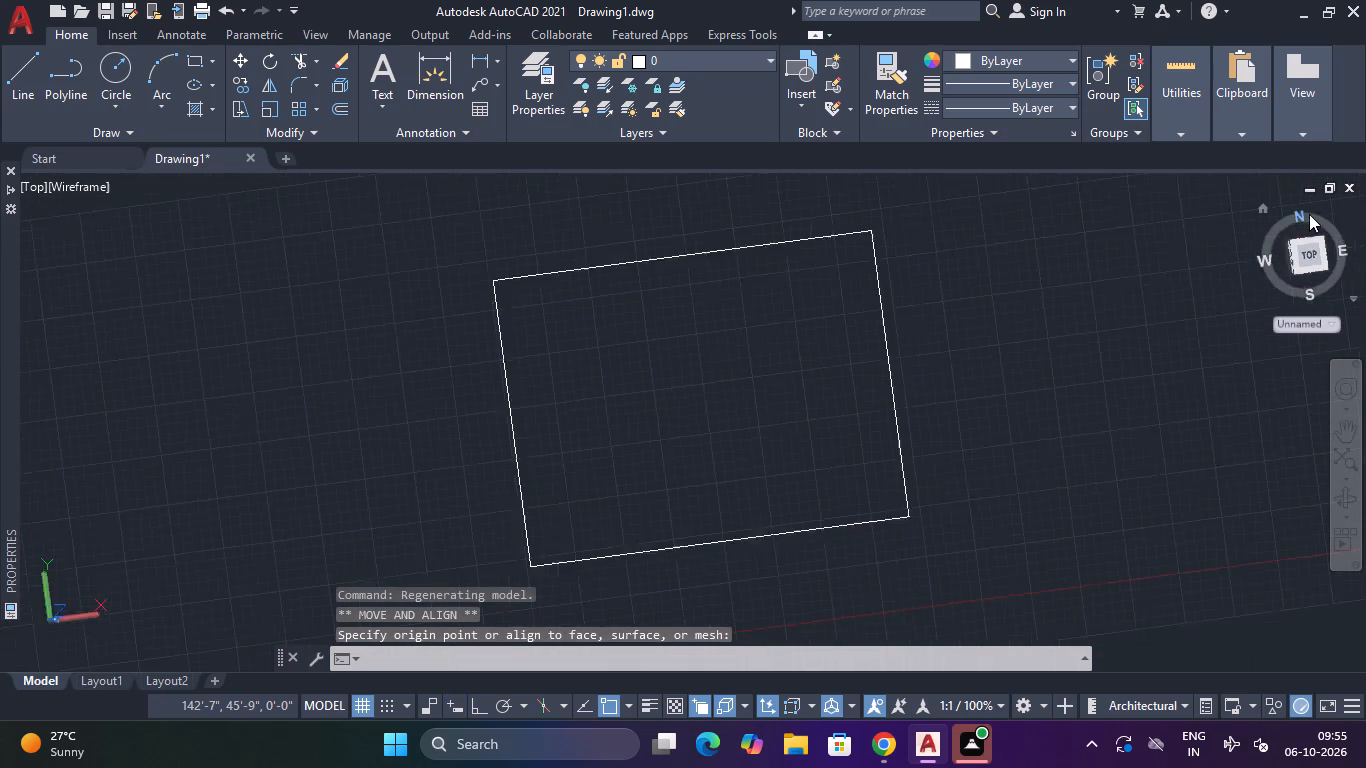
pyautogui.click(1307, 226)
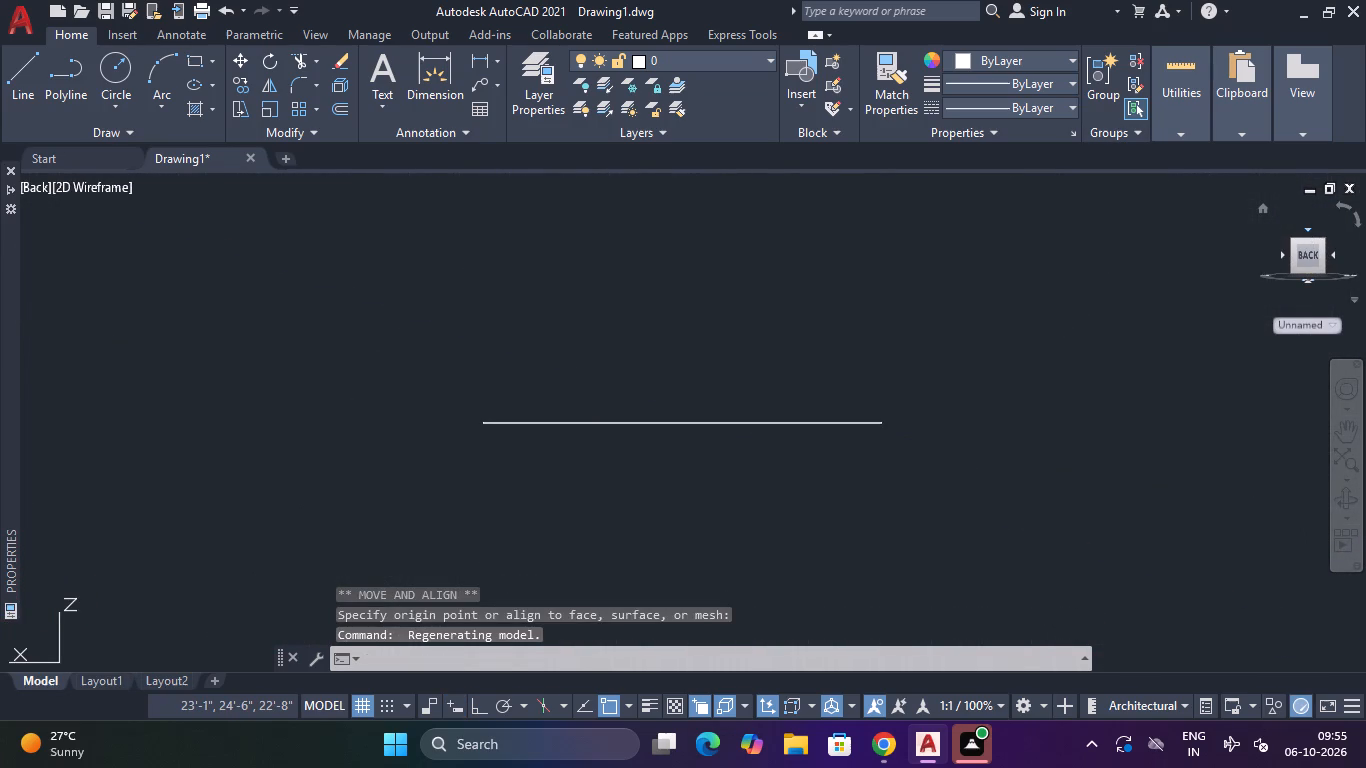
pyautogui.moveTo(966, 379); pyautogui.dragTo(992, 326, button='middle')
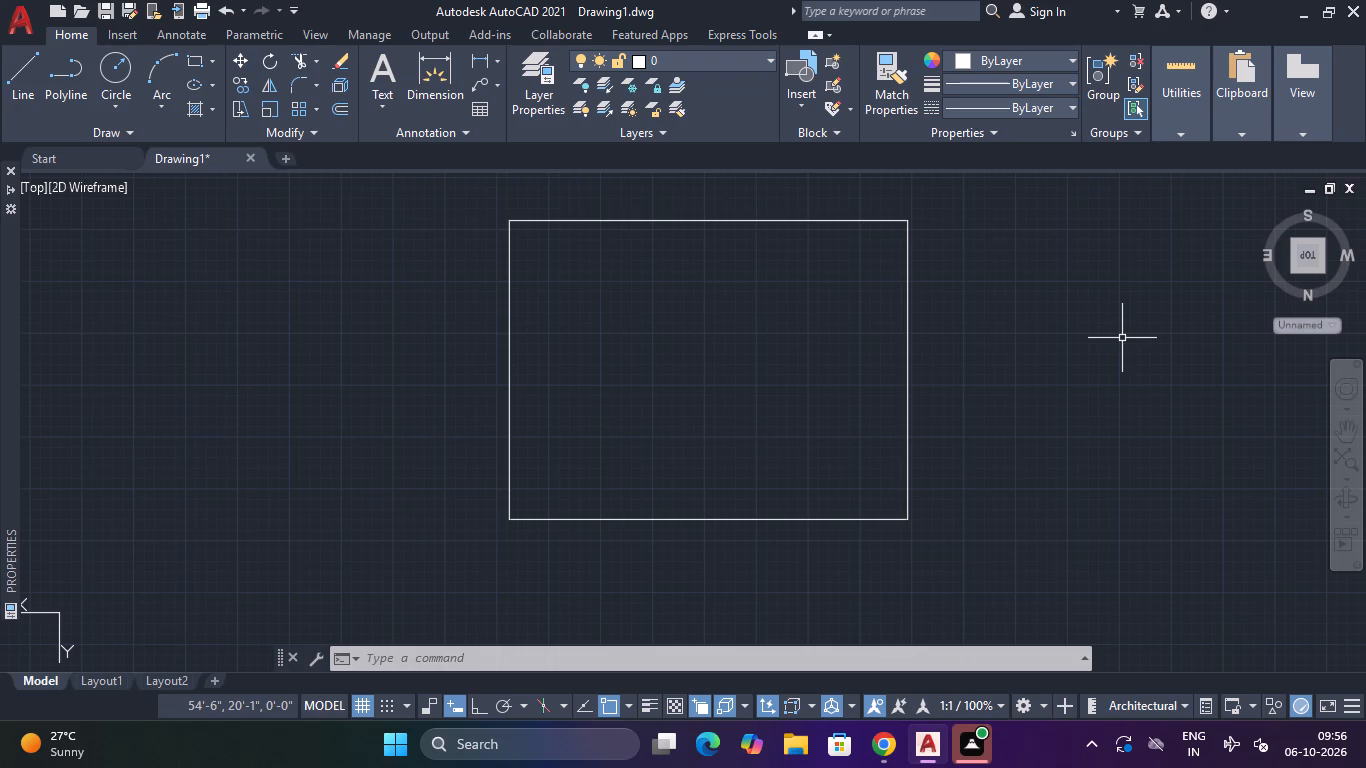
pyautogui.write('o')
pyautogui.press('space')
pyautogui.press('9')
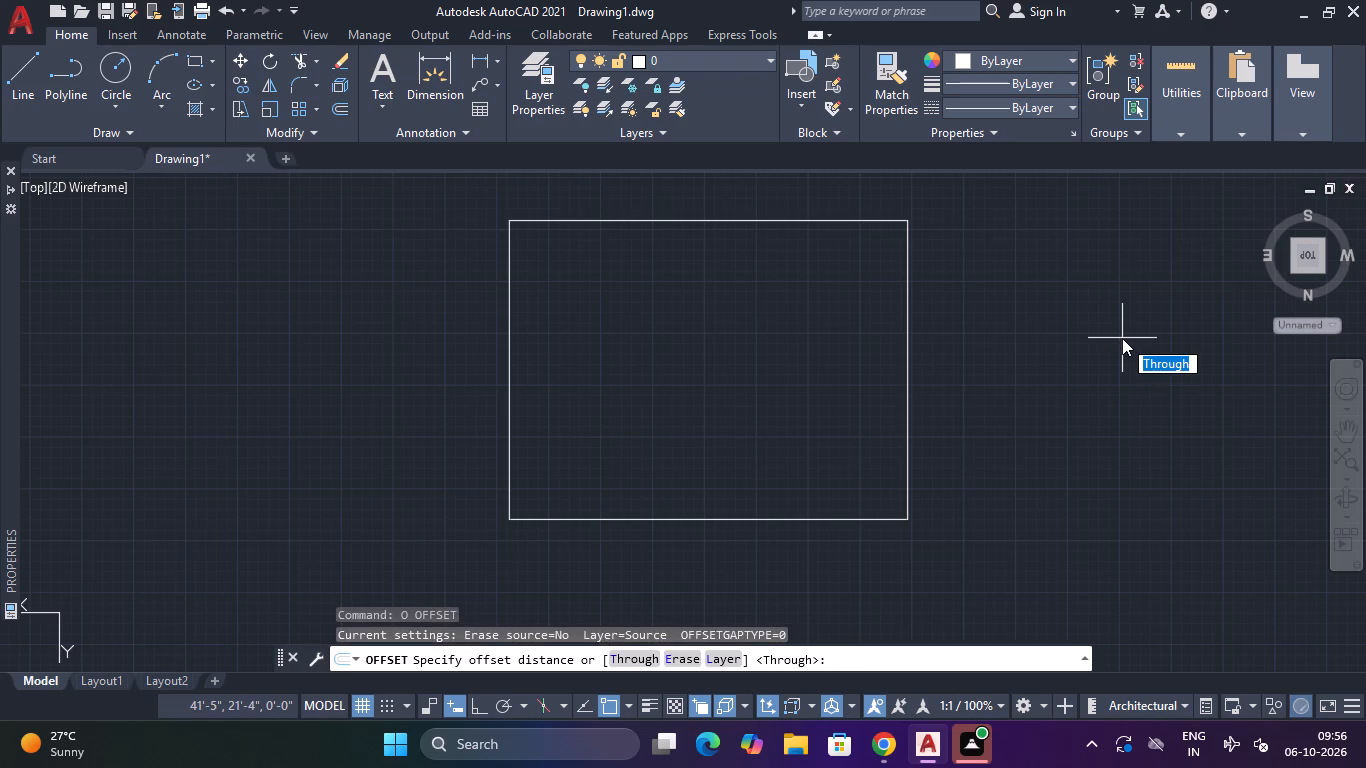
pyautogui.hotkey('shift', '"')
pyautogui.press('Return')
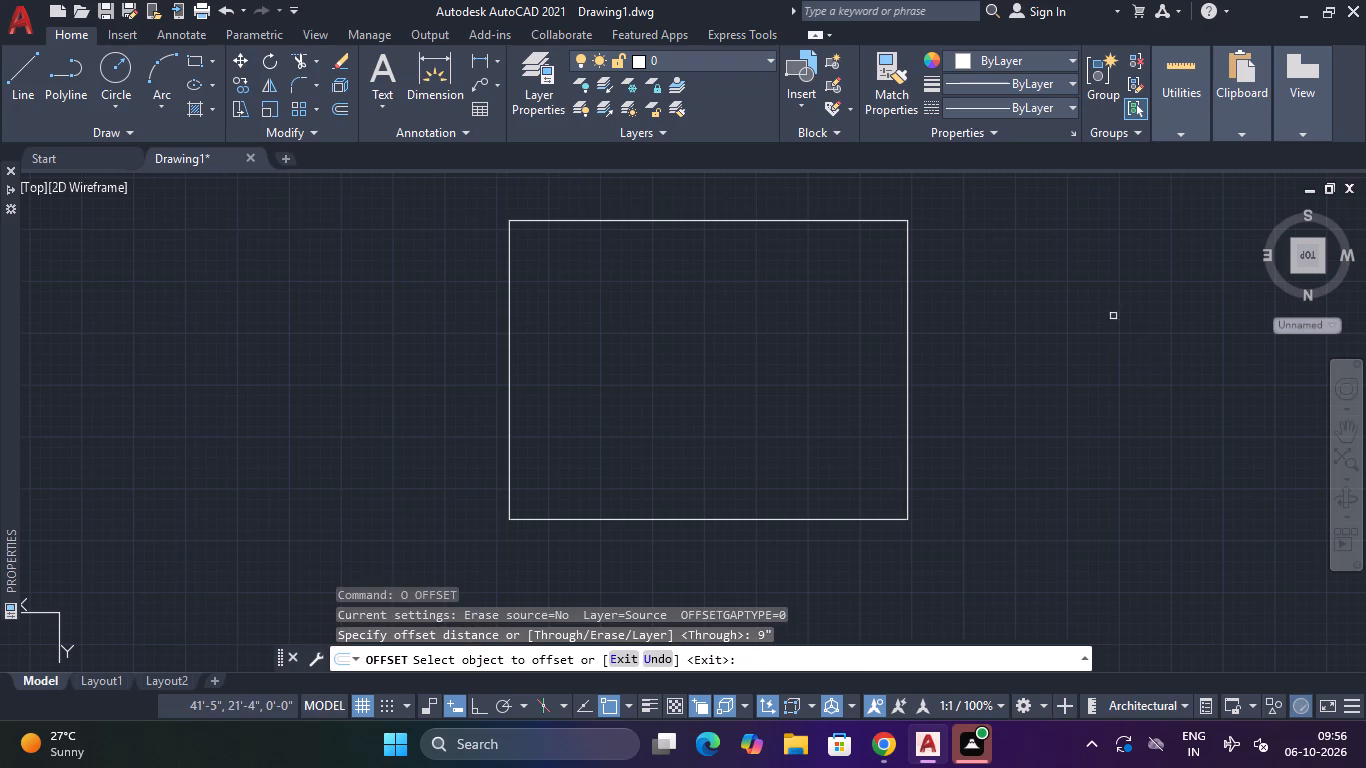
pyautogui.click(807, 222)
pyautogui.click(797, 293)
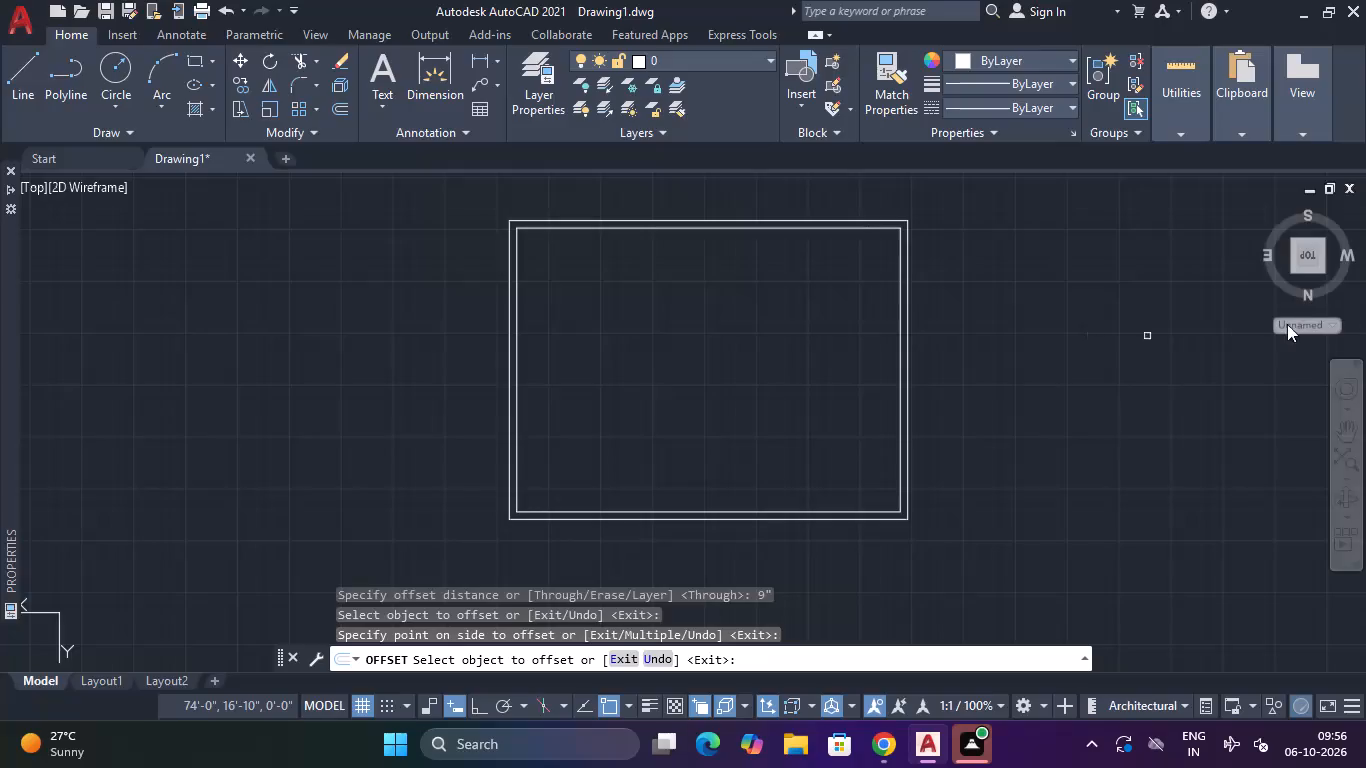
# Reorient the drawing to the Top plan view with north facing up, and end the running Offset command.
pyautogui.click(1344, 260)
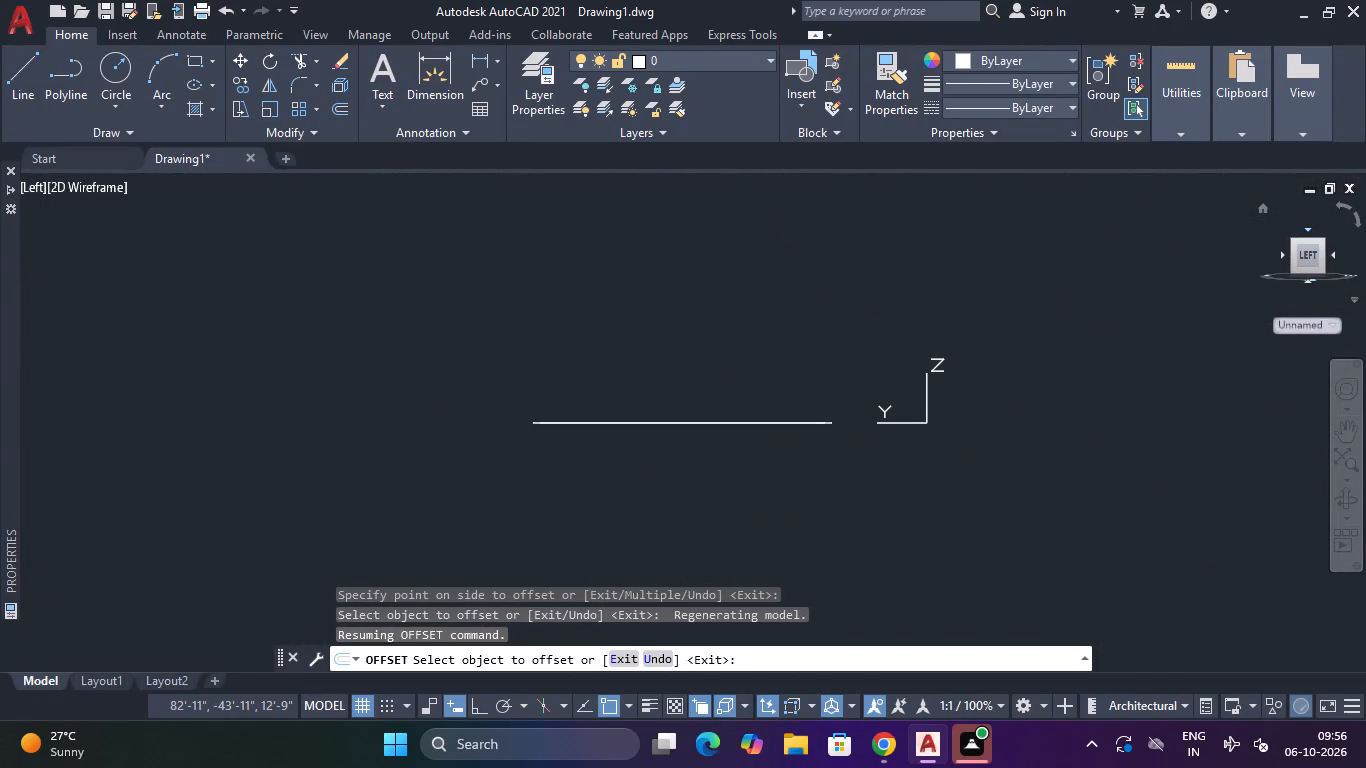
pyautogui.click(1307, 228)
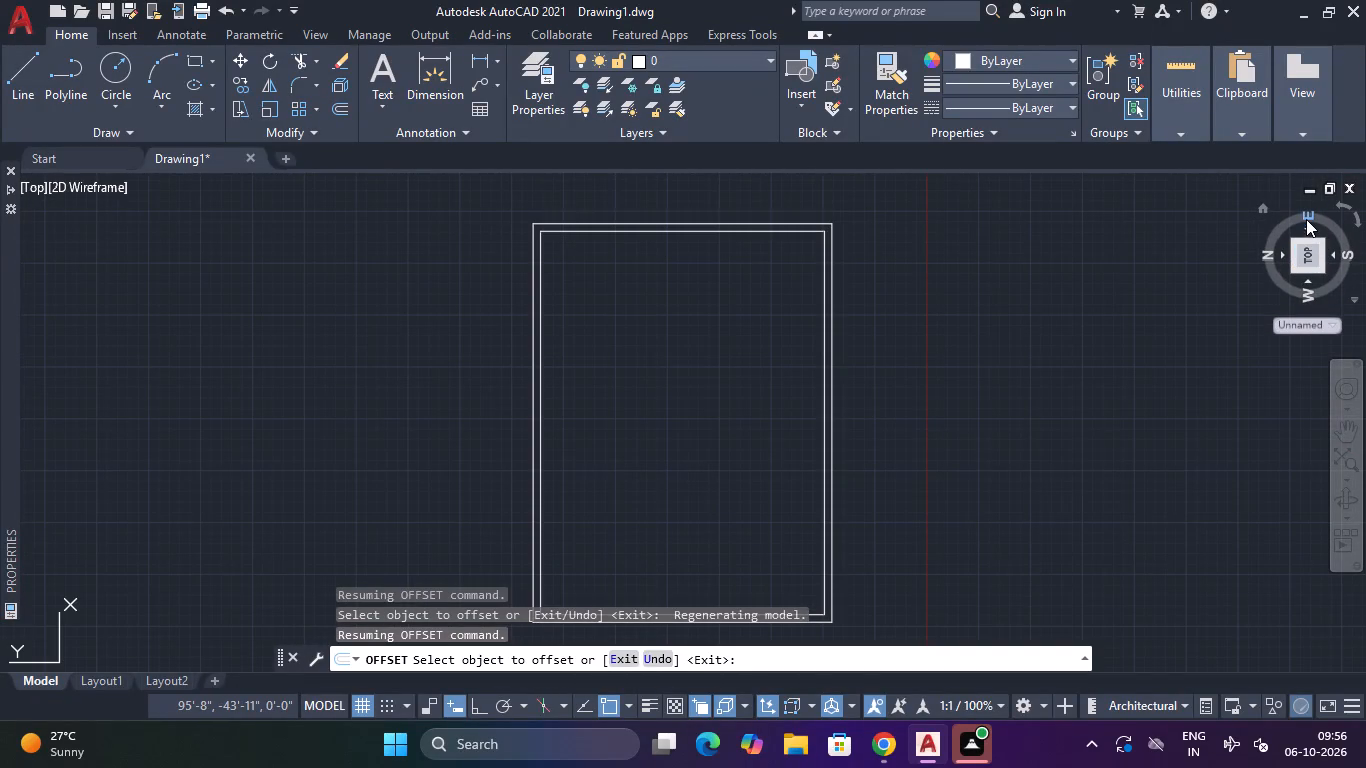
pyautogui.click(1306, 217)
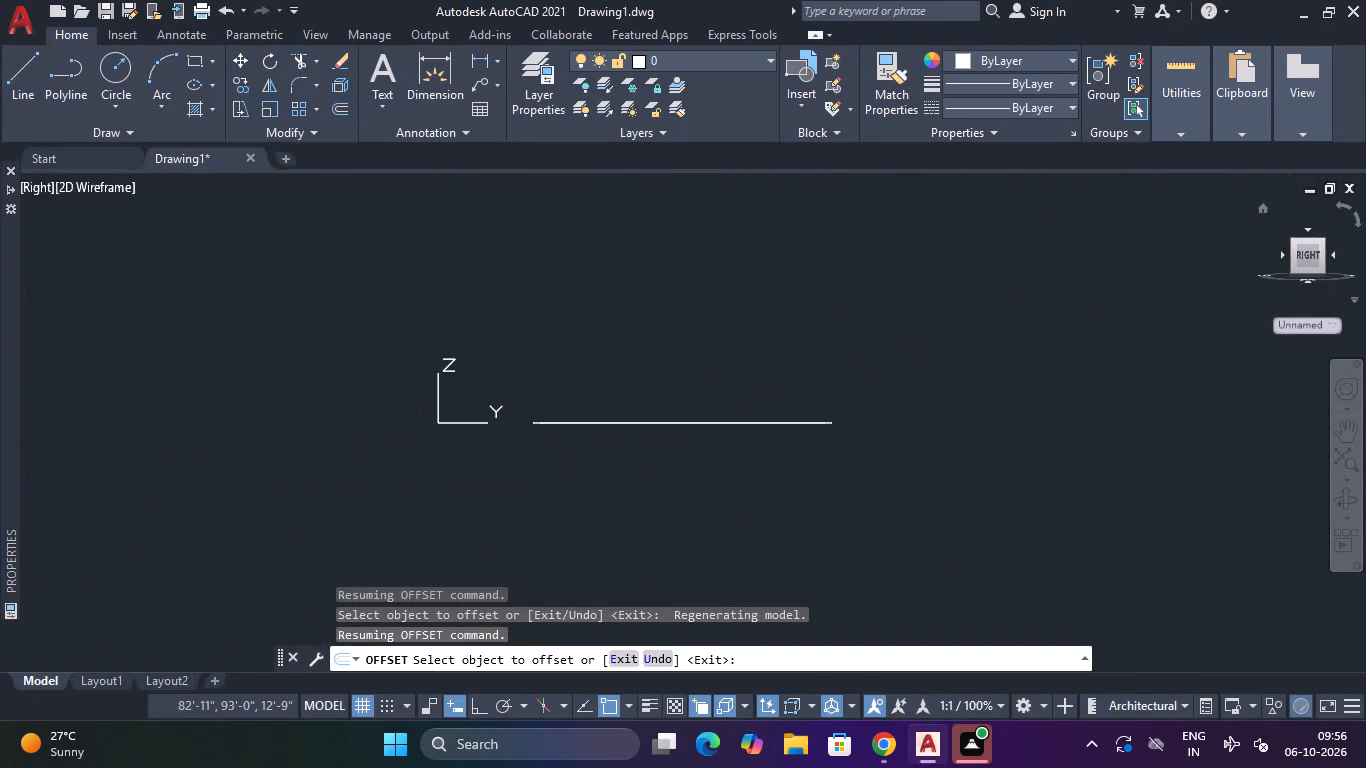
pyautogui.click(1308, 231)
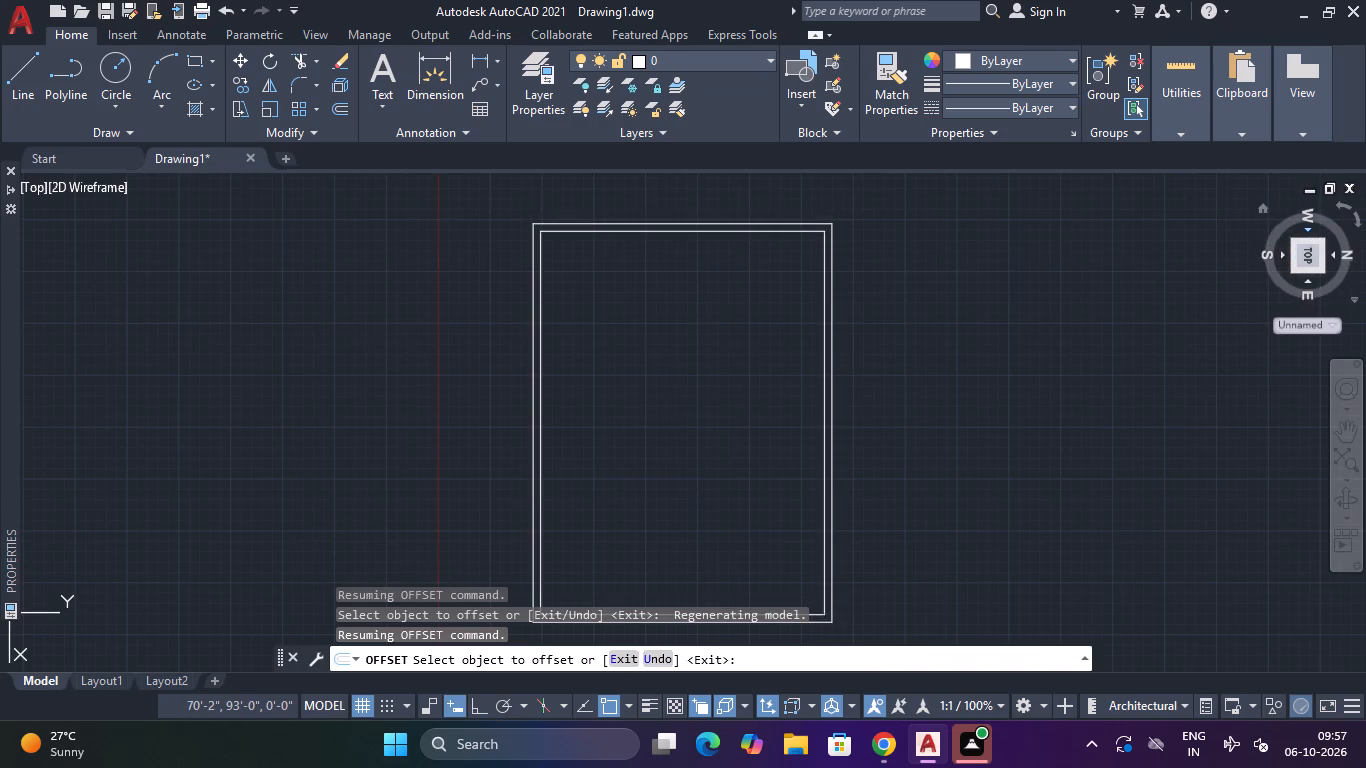
pyautogui.click(1344, 251)
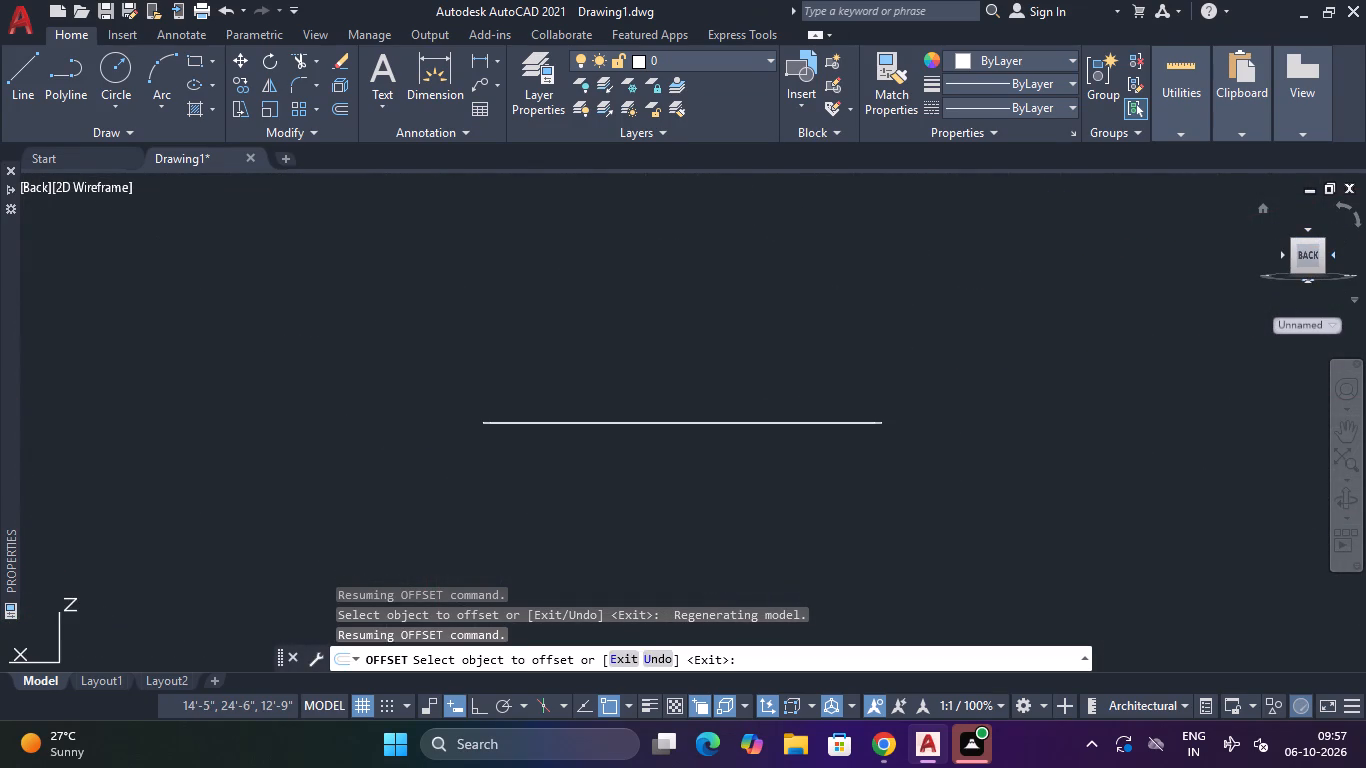
pyautogui.click(1305, 227)
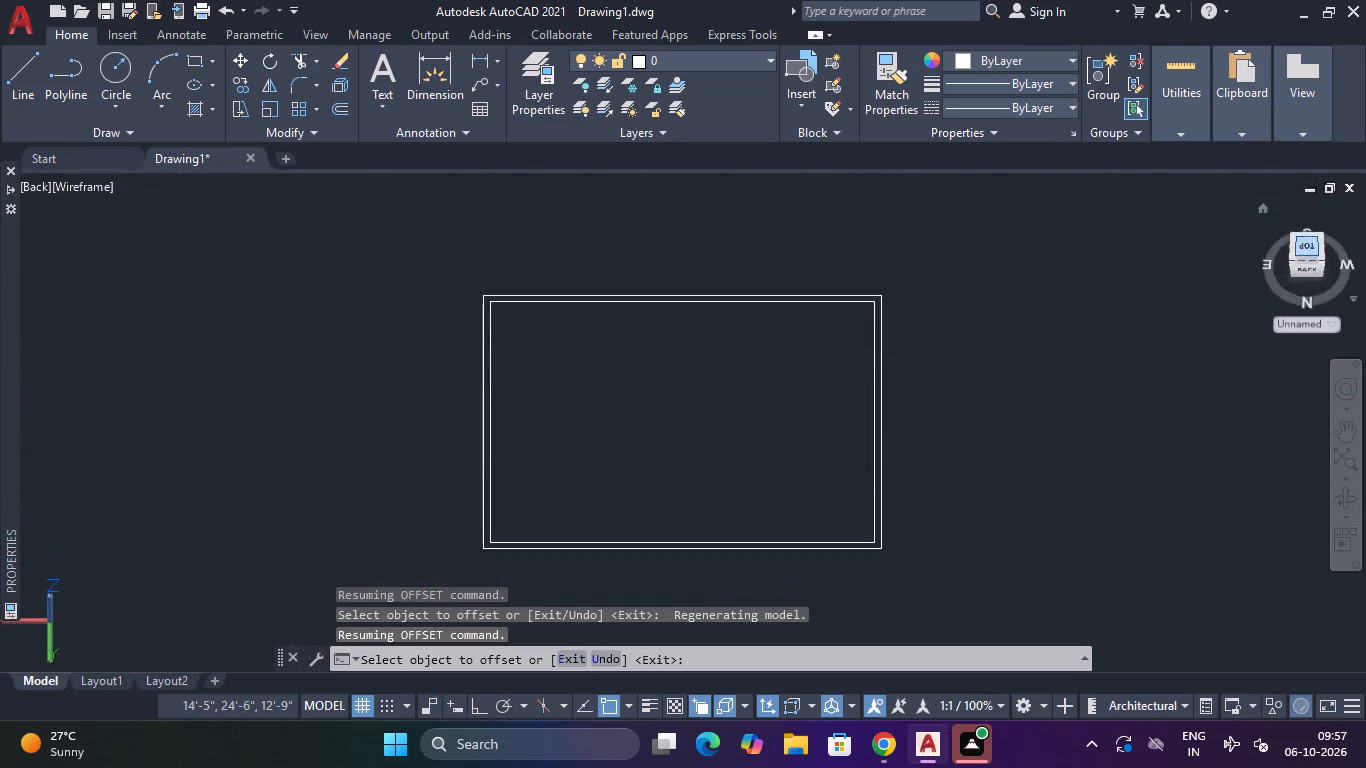
pyautogui.click(1332, 255)
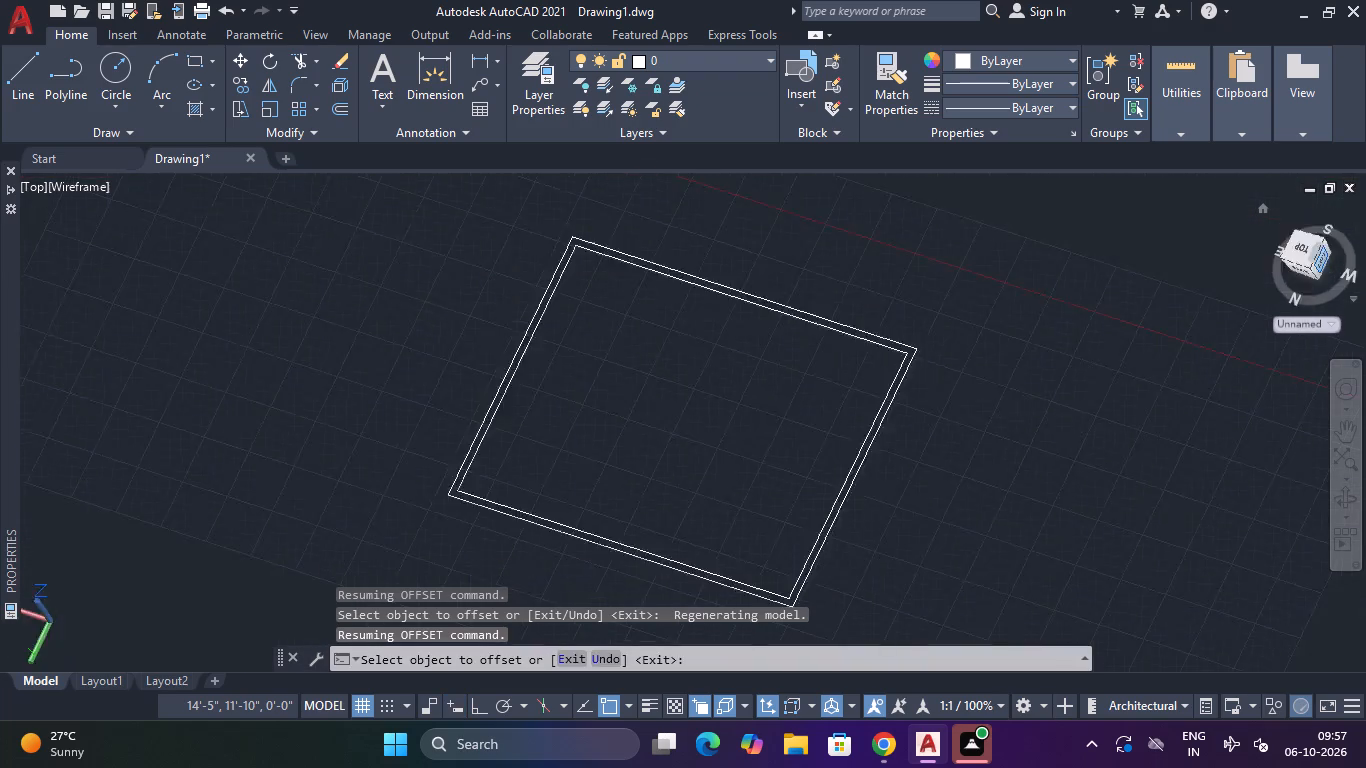
pyautogui.click(1332, 255)
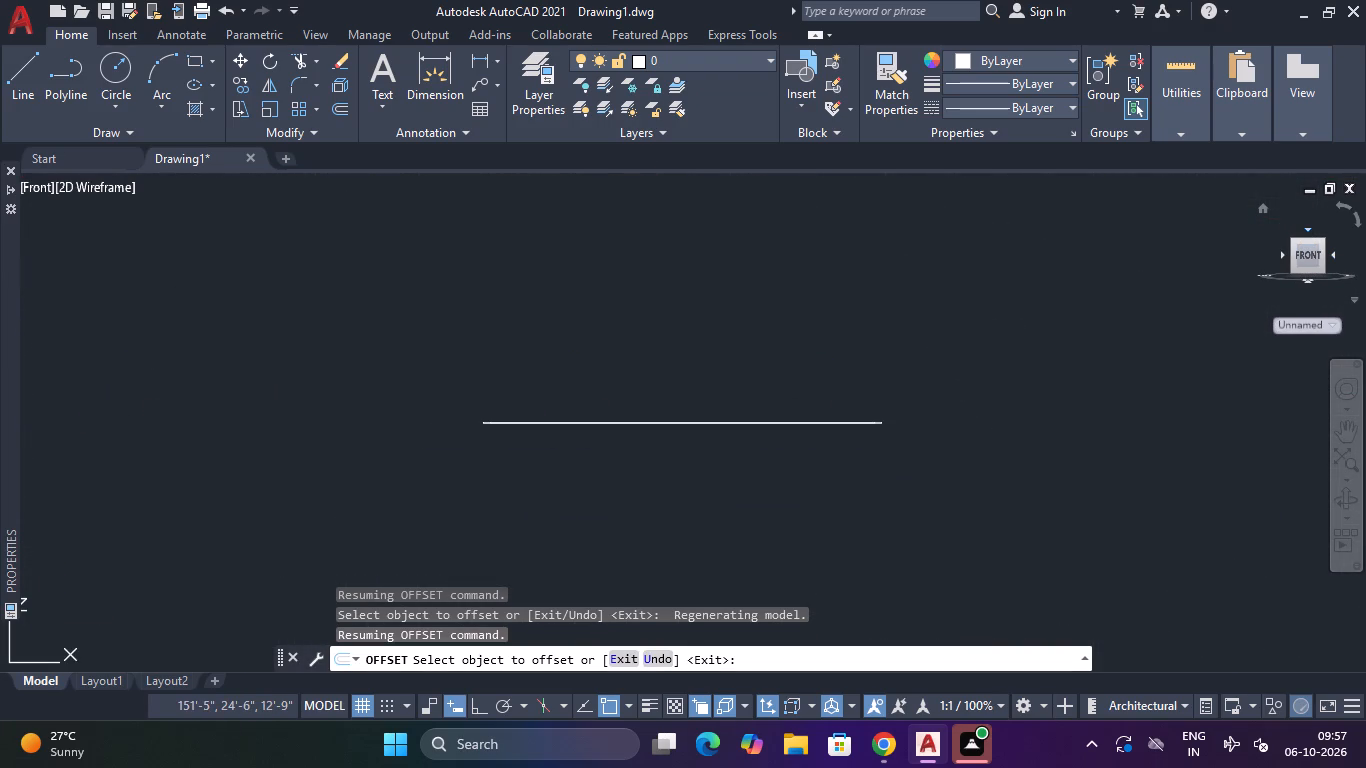
pyautogui.click(1306, 235)
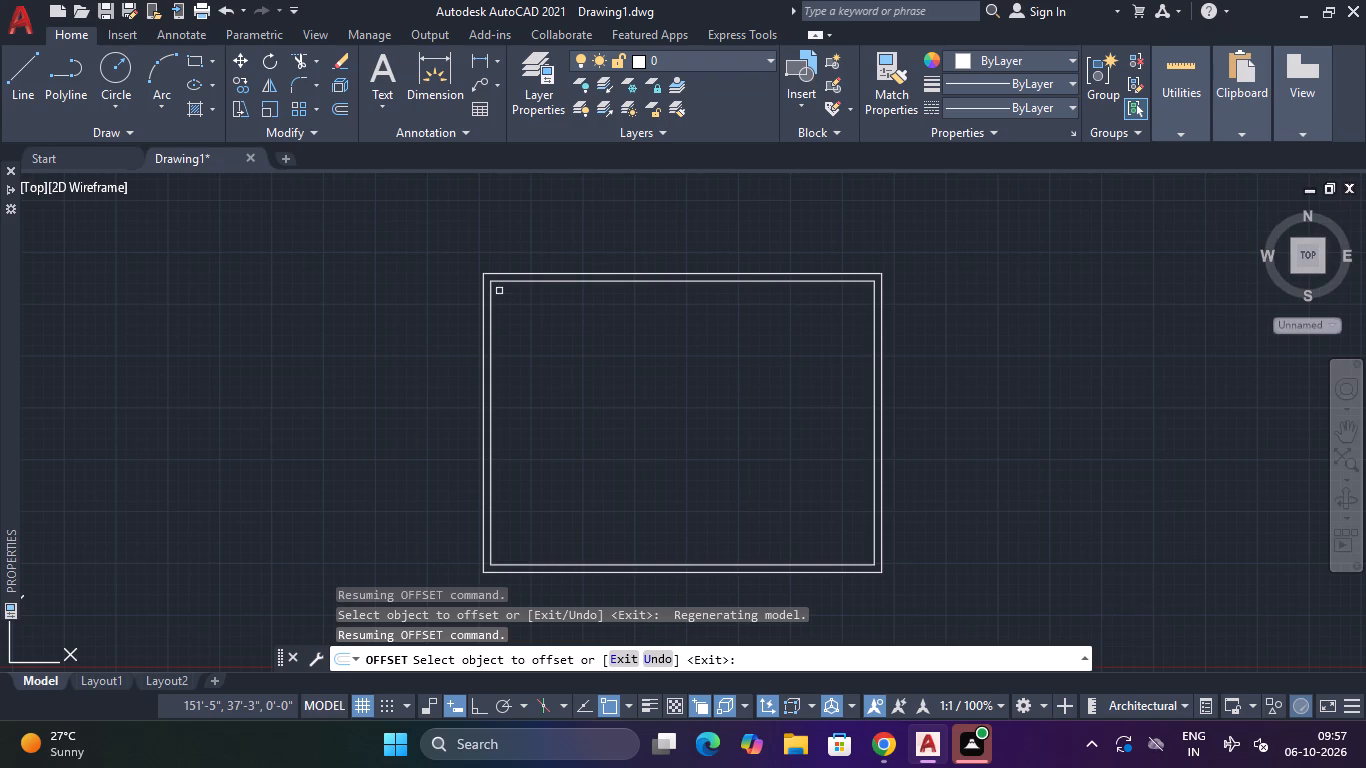
pyautogui.press('o')
pyautogui.press('Escape')
pyautogui.press('Escape')
# Explode the inner wall rectangle into separate lines.
pyautogui.write('ex')
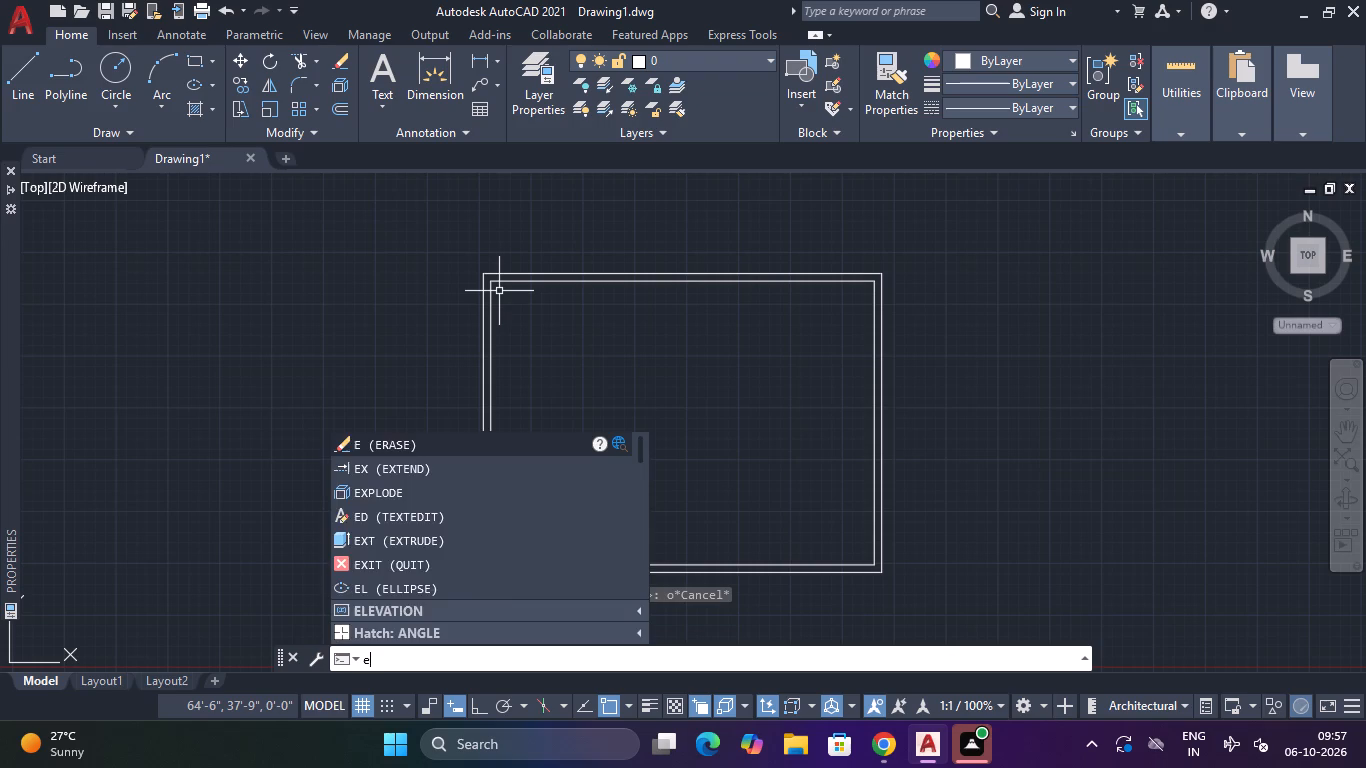
pyautogui.press('Down')
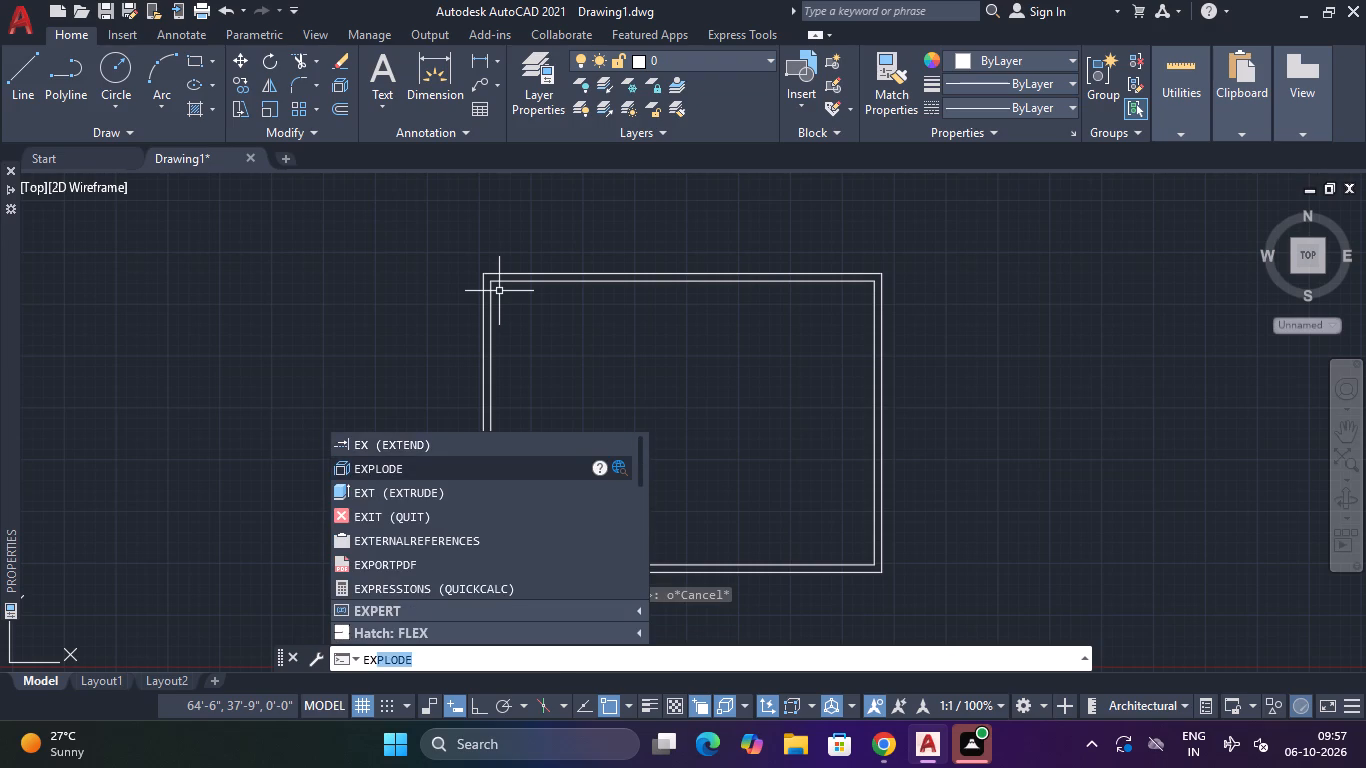
pyautogui.press('Return')
pyautogui.scroll(2, 507, 286)
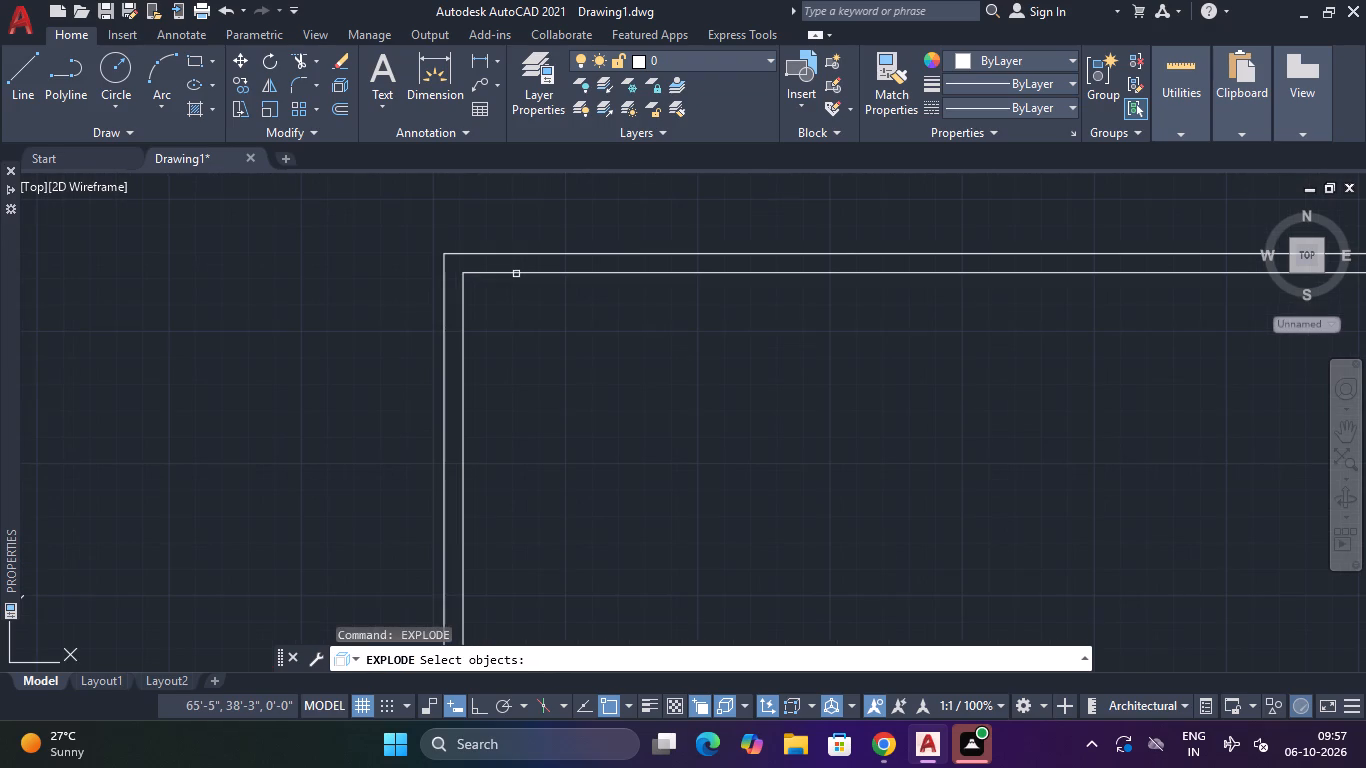
pyautogui.click(516, 274)
pyautogui.press('Return')
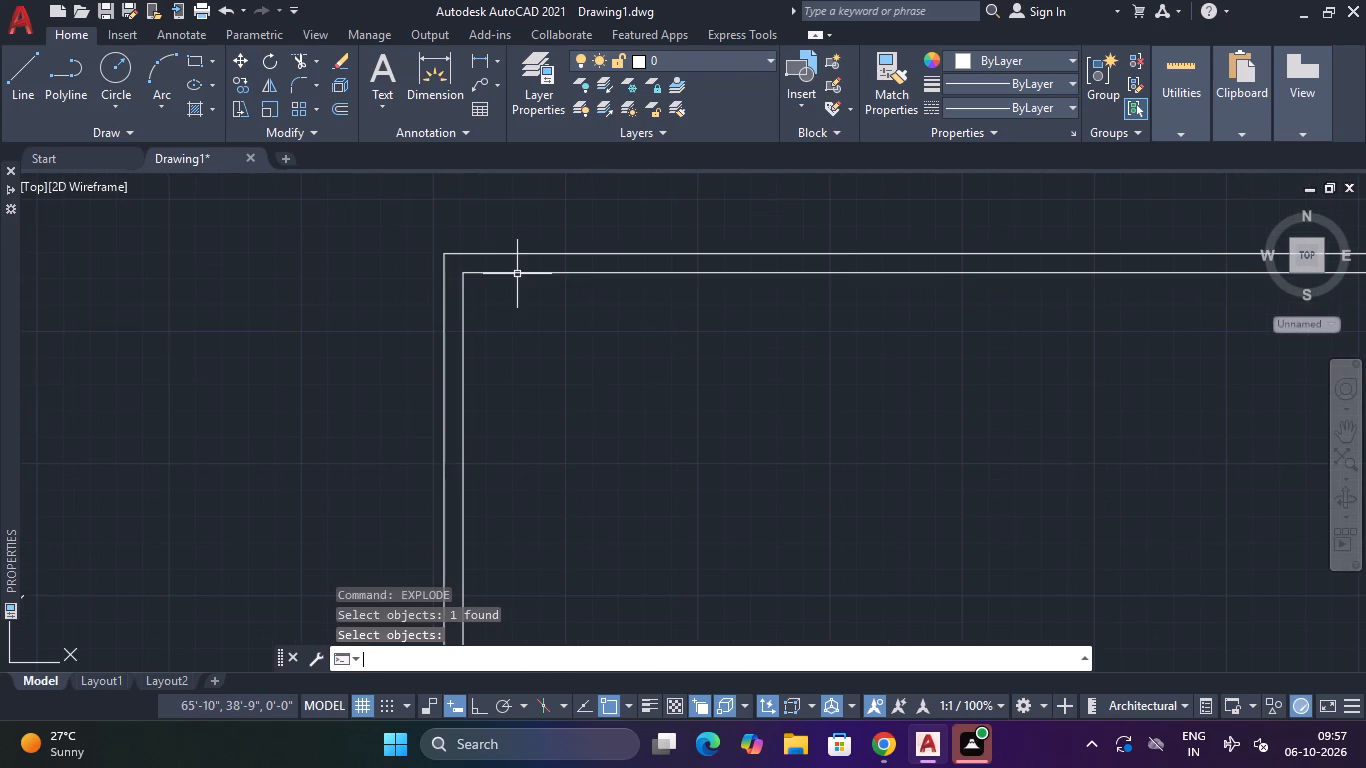
pyautogui.scroll(-2, 593, 294)
pyautogui.scroll(2, 622, 303)
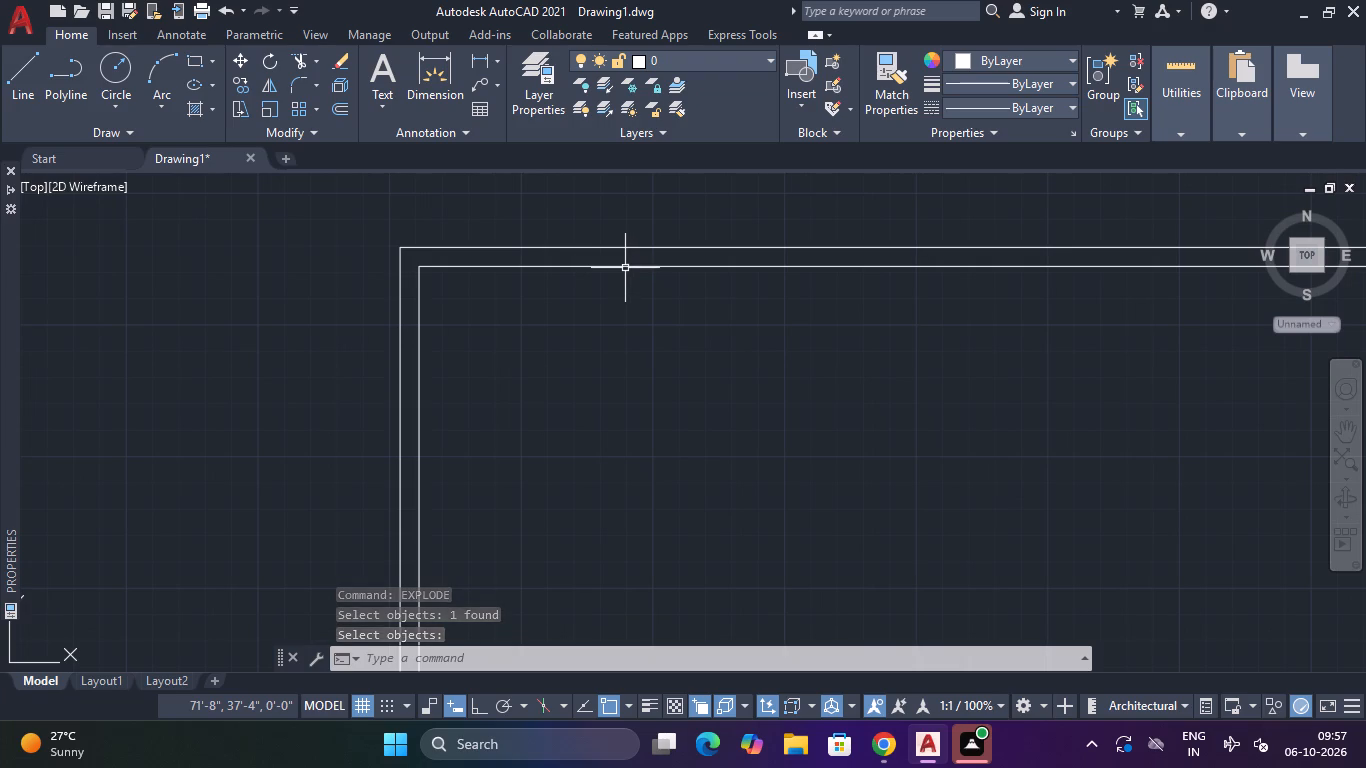
pyautogui.click(625, 268)
pyautogui.press('Escape')
# Offset the north wall's inner line 10' southward into the plan to set the first row of rooms.
pyautogui.write('o')
pyautogui.press('space')
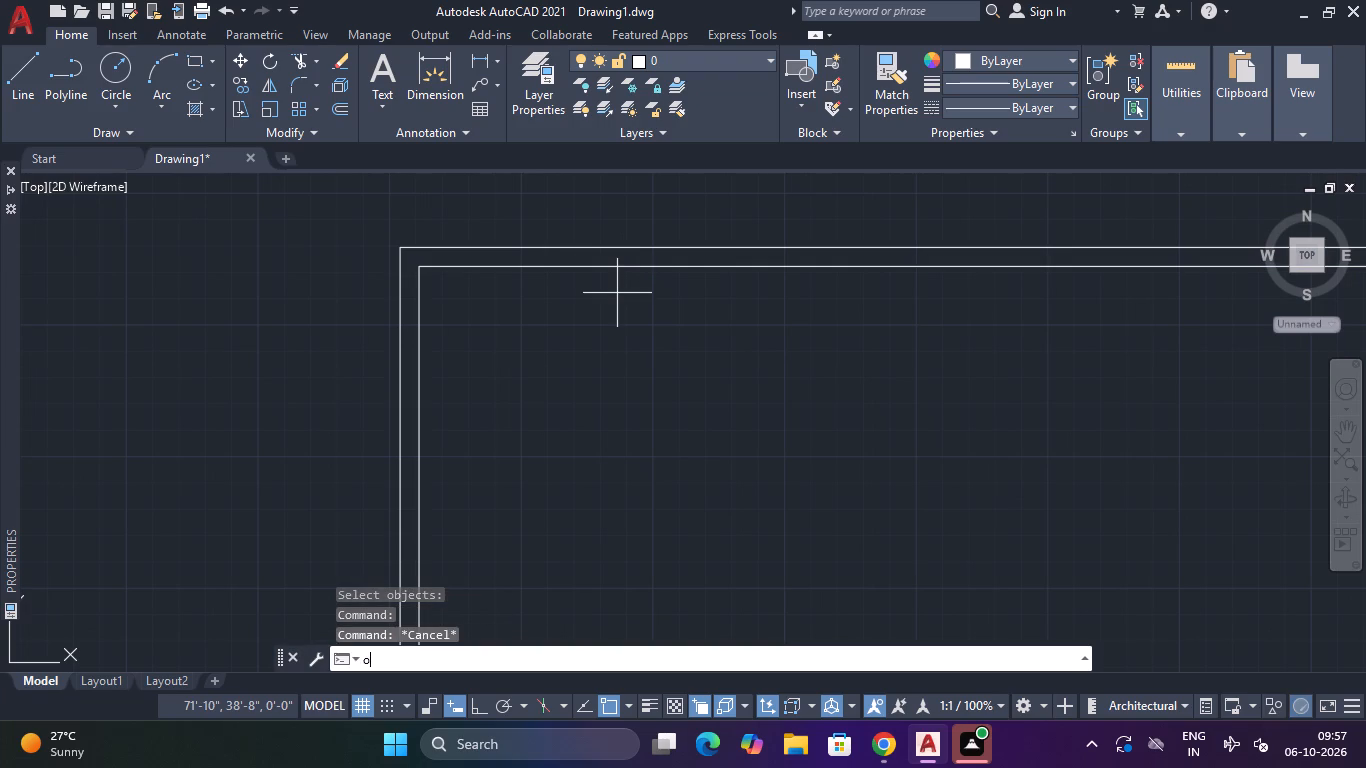
pyautogui.write("10'")
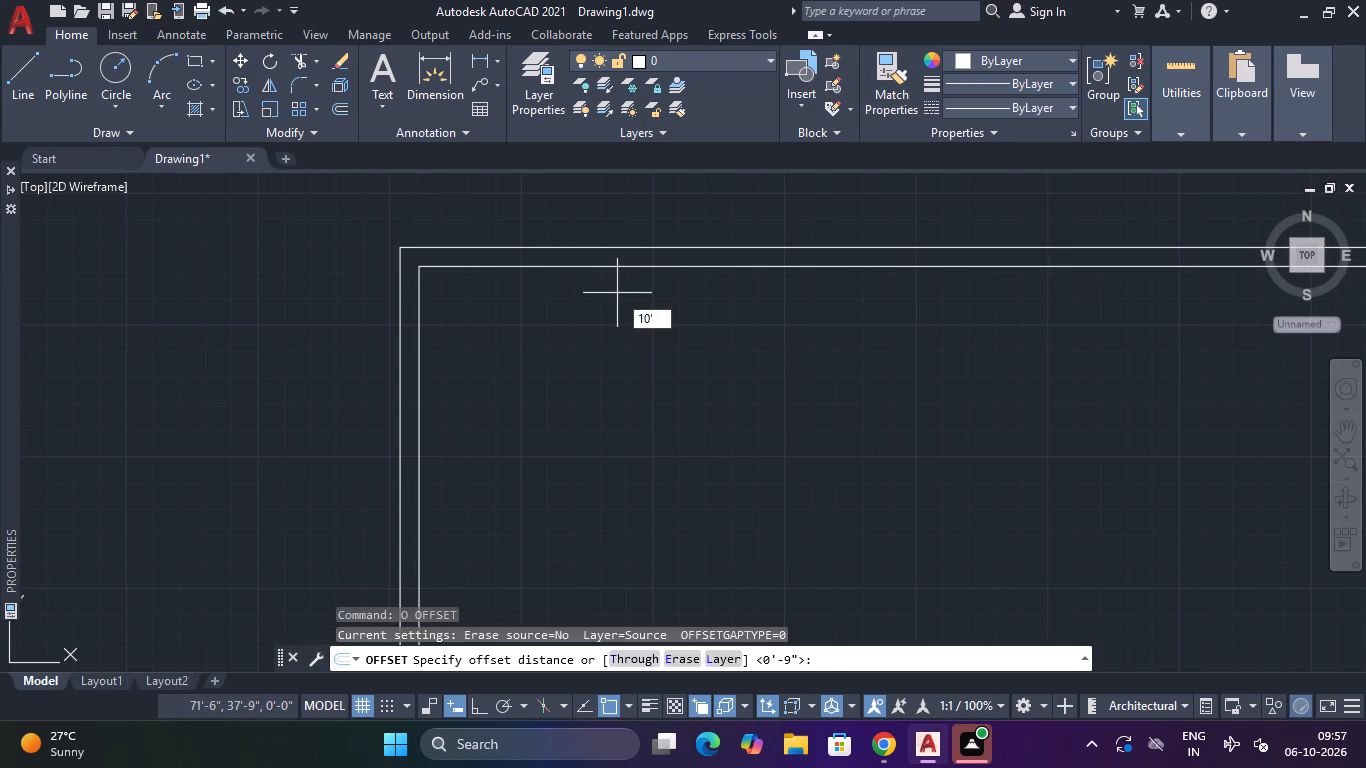
pyautogui.press('Return')
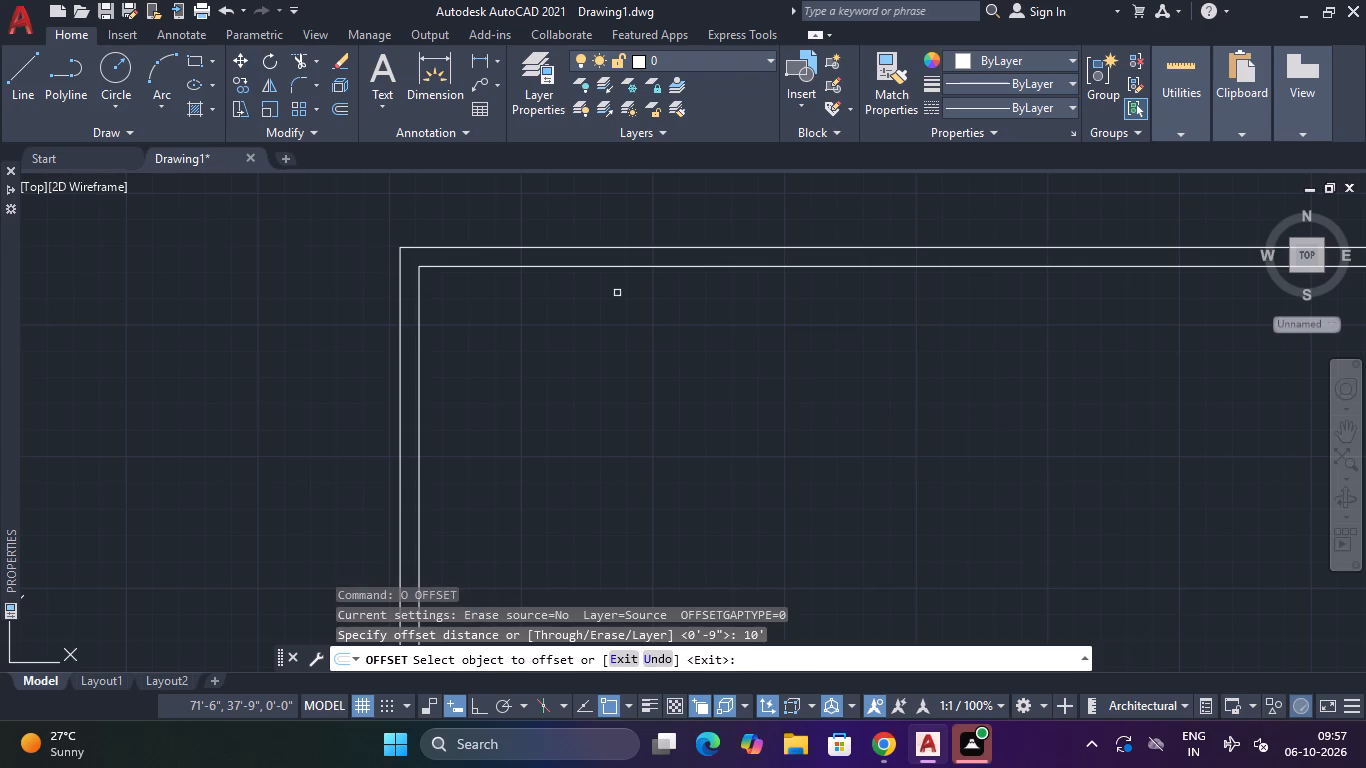
pyautogui.click(636, 265)
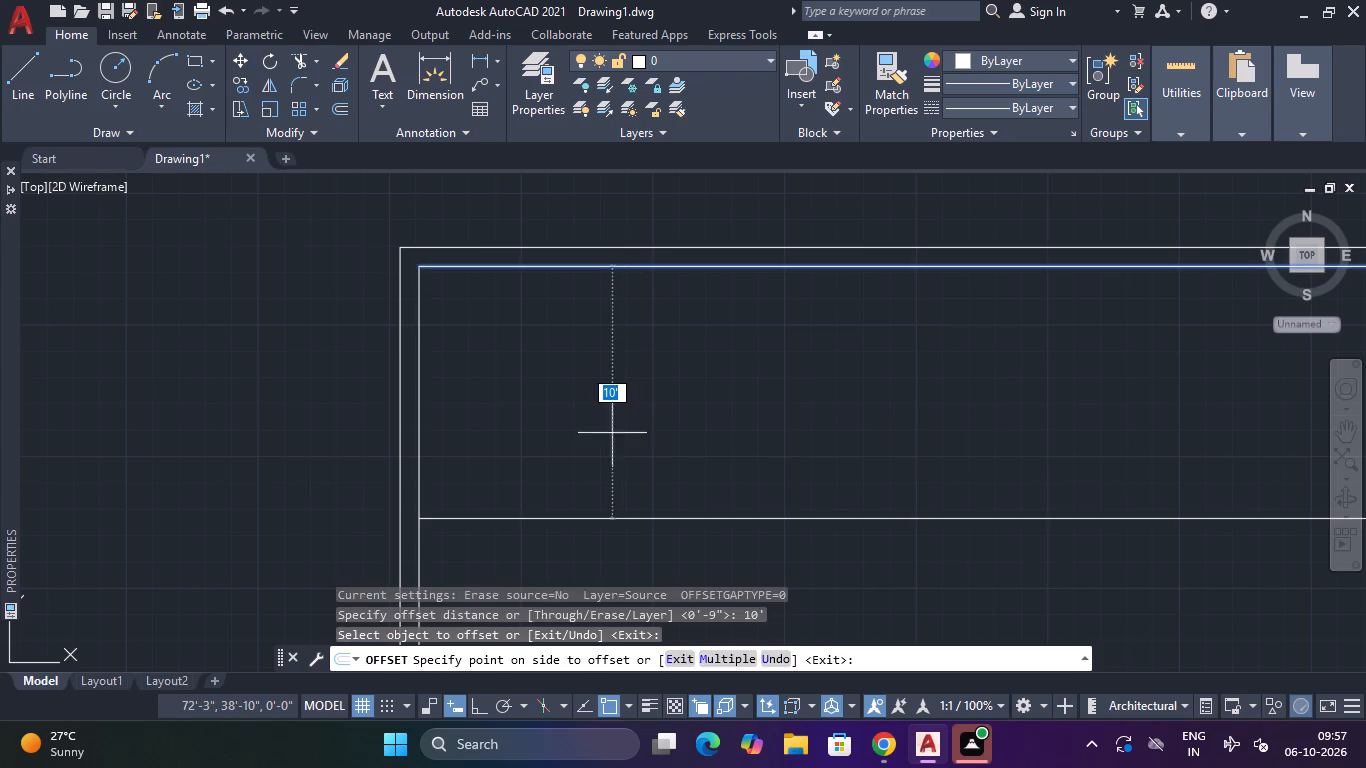
pyautogui.click(609, 489)
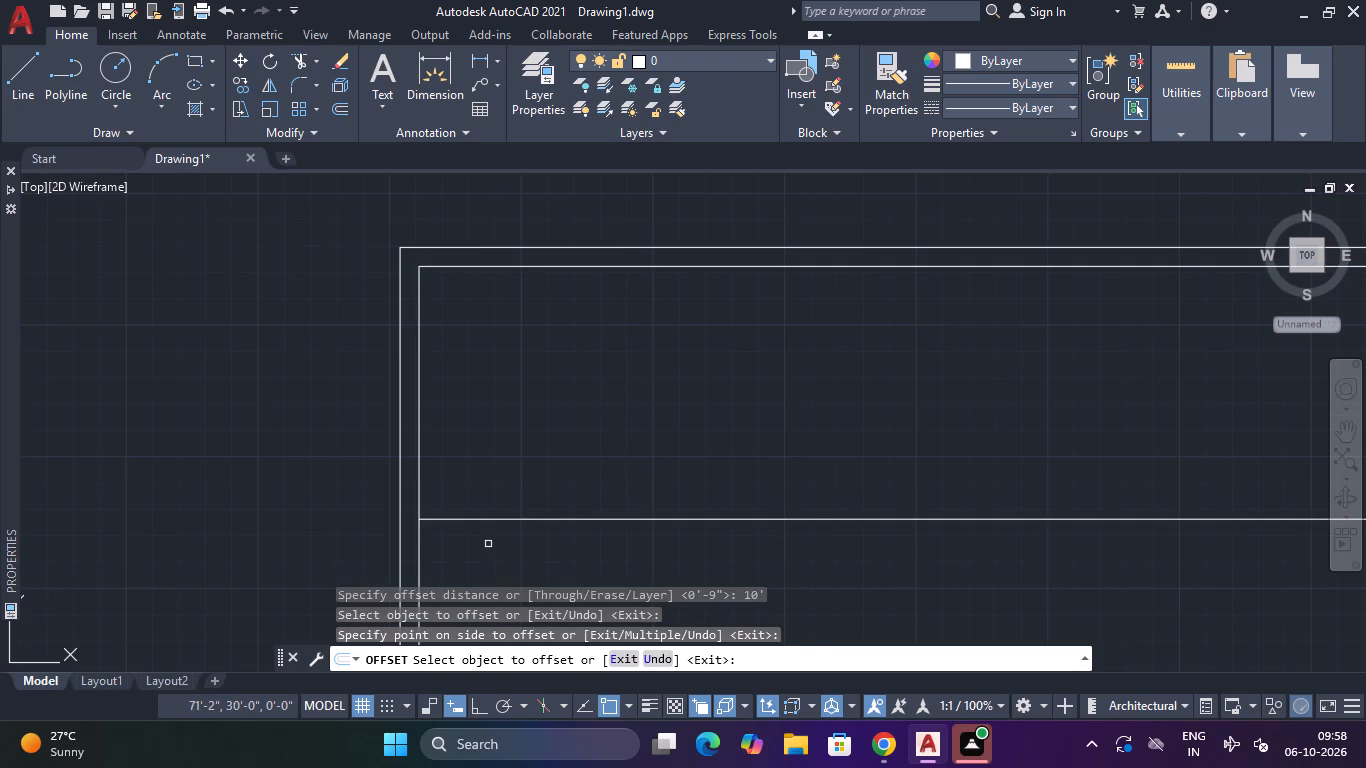
pyautogui.press('Escape')
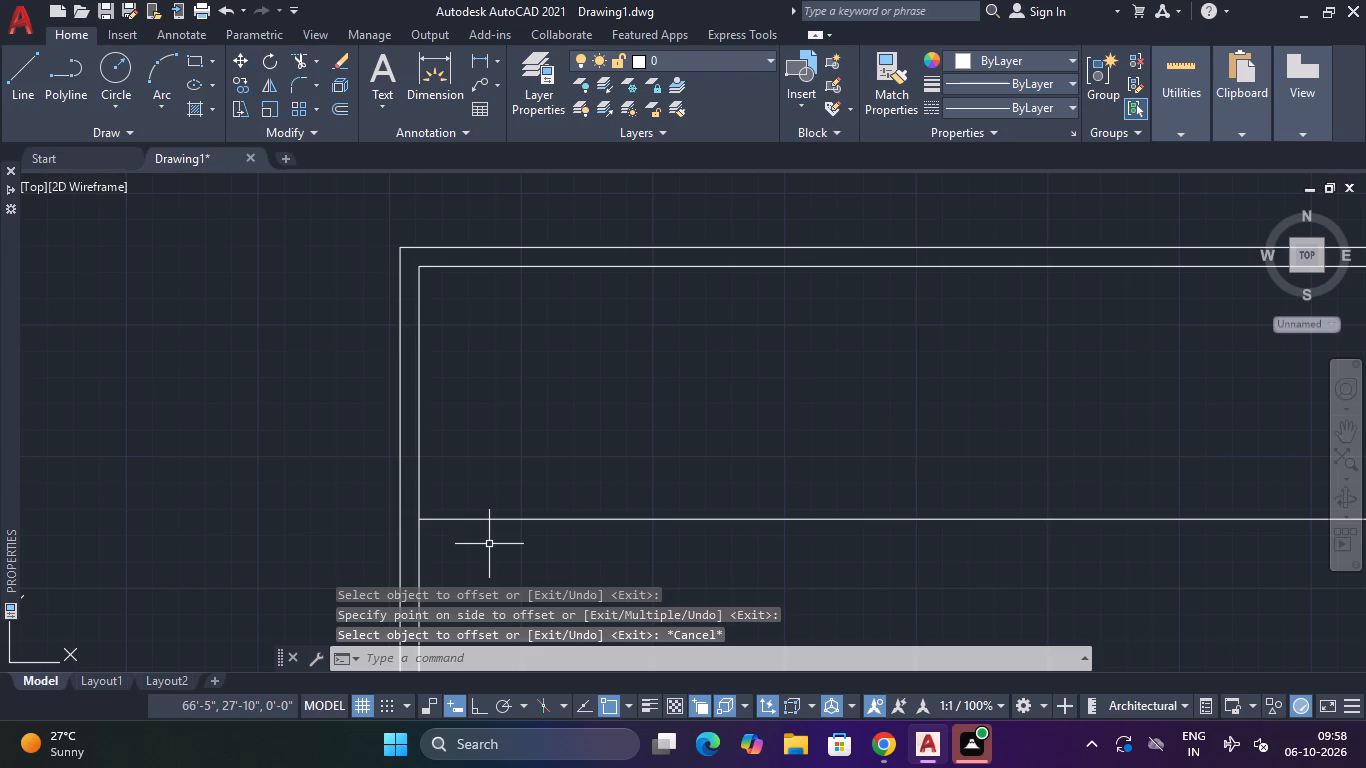
# Offset the new horizontal room line 4" southward to give the partition wall its thickness.
pyautogui.write('o')
pyautogui.press('space')
pyautogui.write('4"')
pyautogui.press('Return')
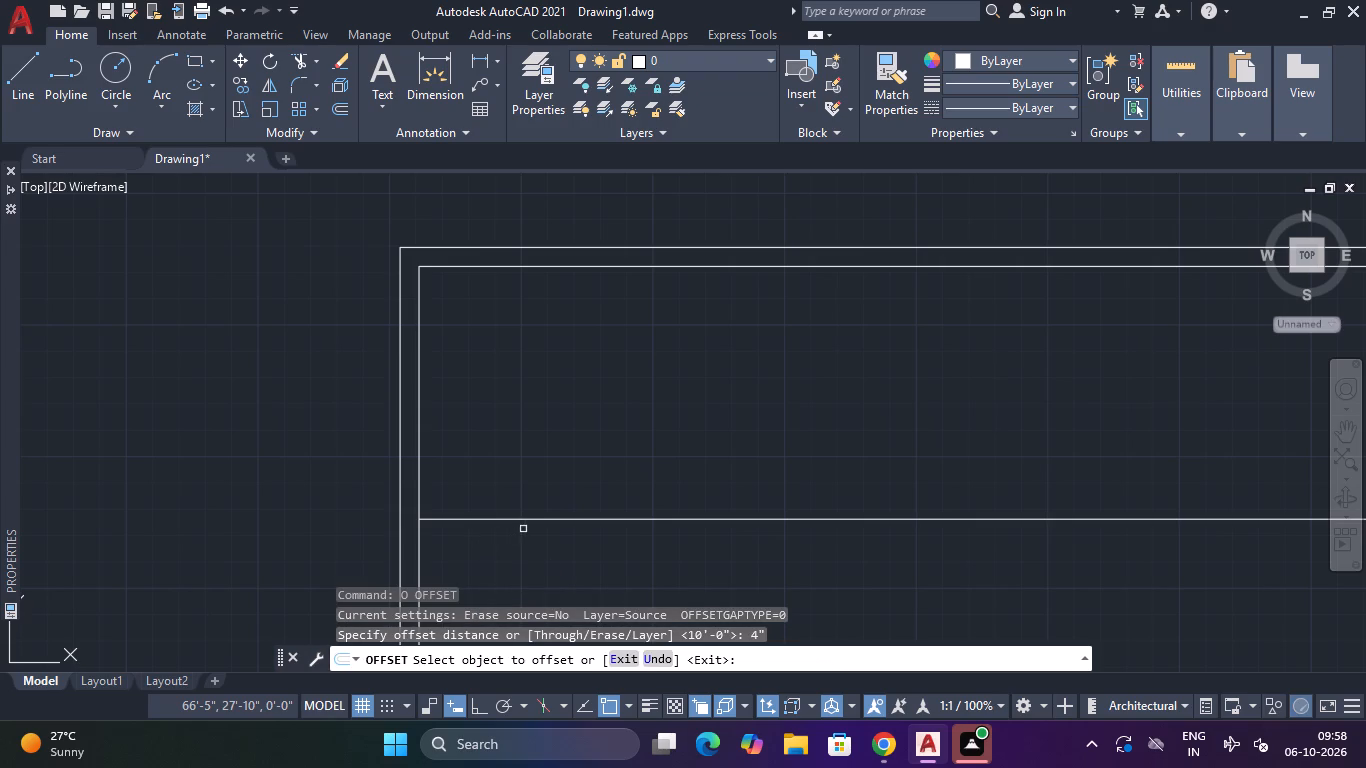
pyautogui.click(524, 519)
pyautogui.click(520, 545)
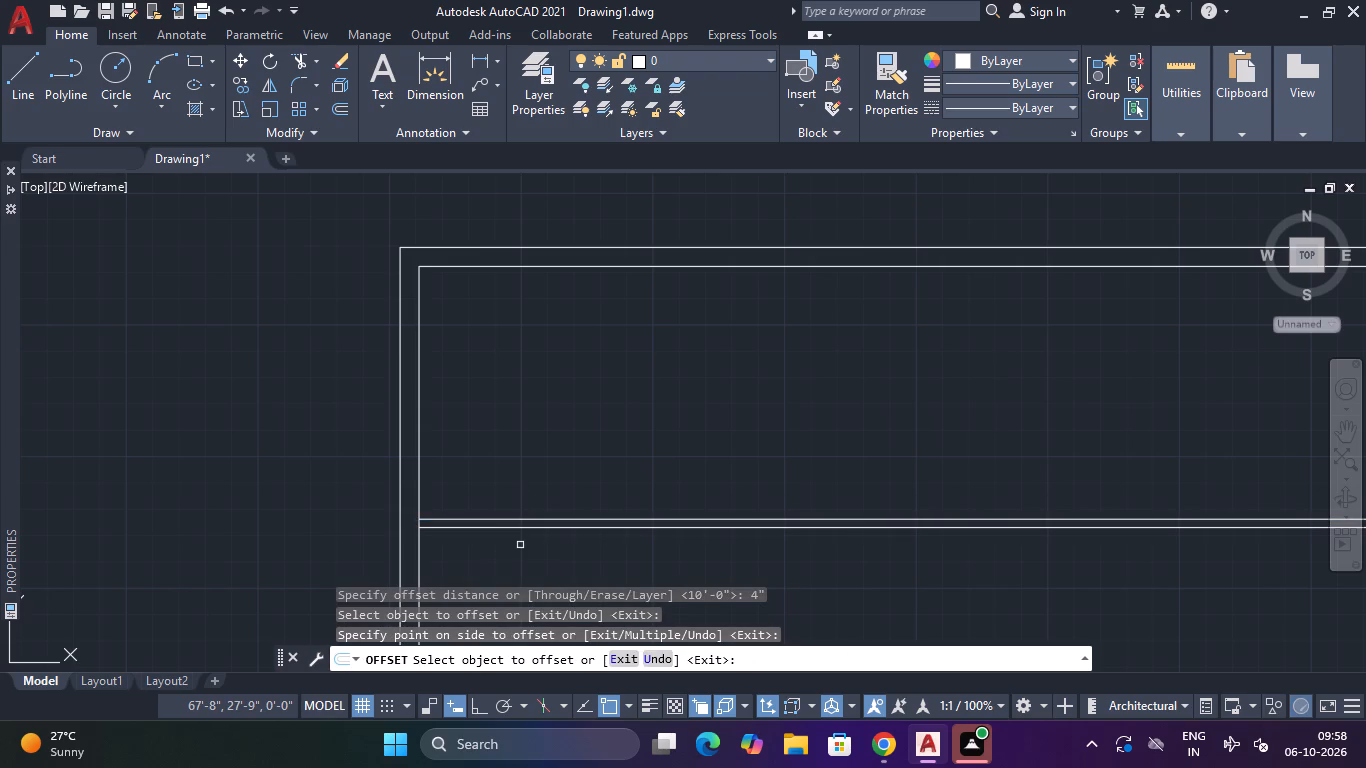
pyautogui.press('Escape')
pyautogui.press('Escape')
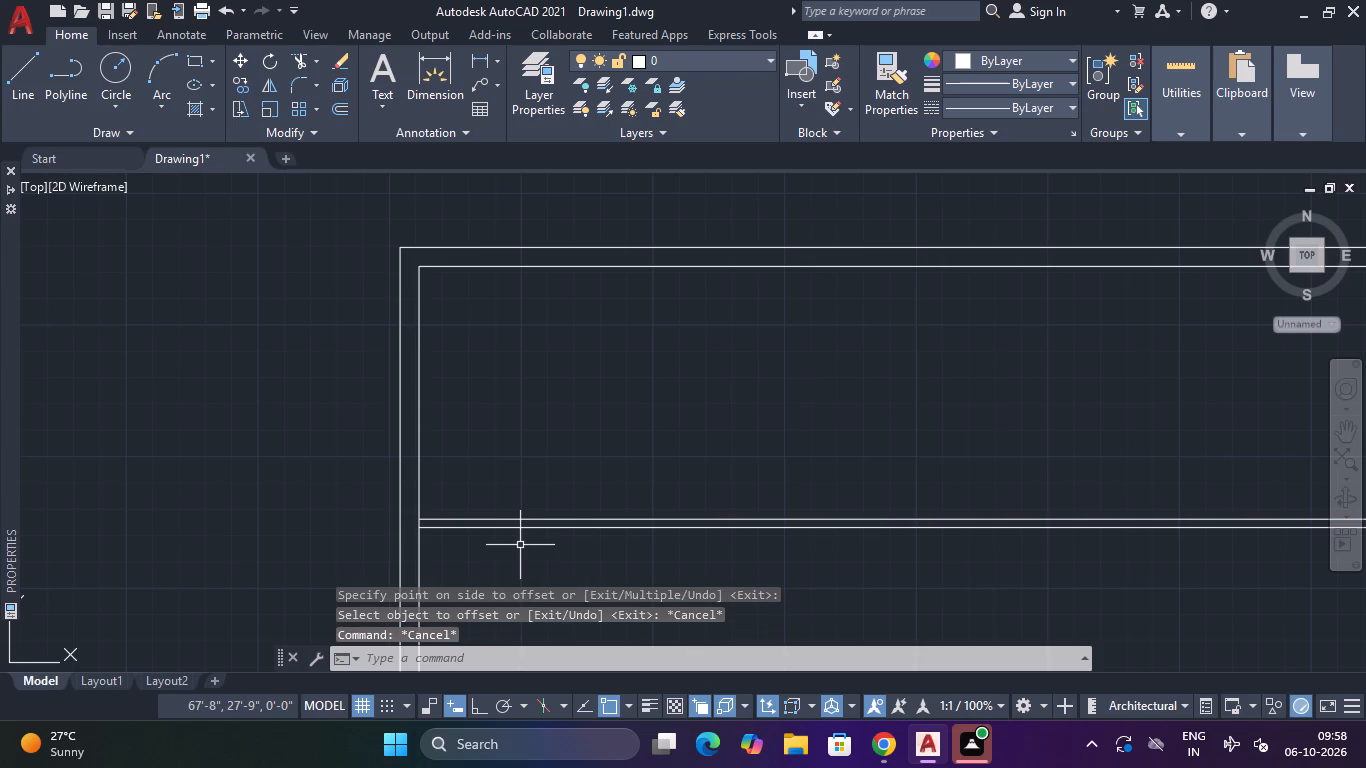
# Offset the west wall's inner line 9'6" eastward to set the width of the northwest room.
pyautogui.write('o')
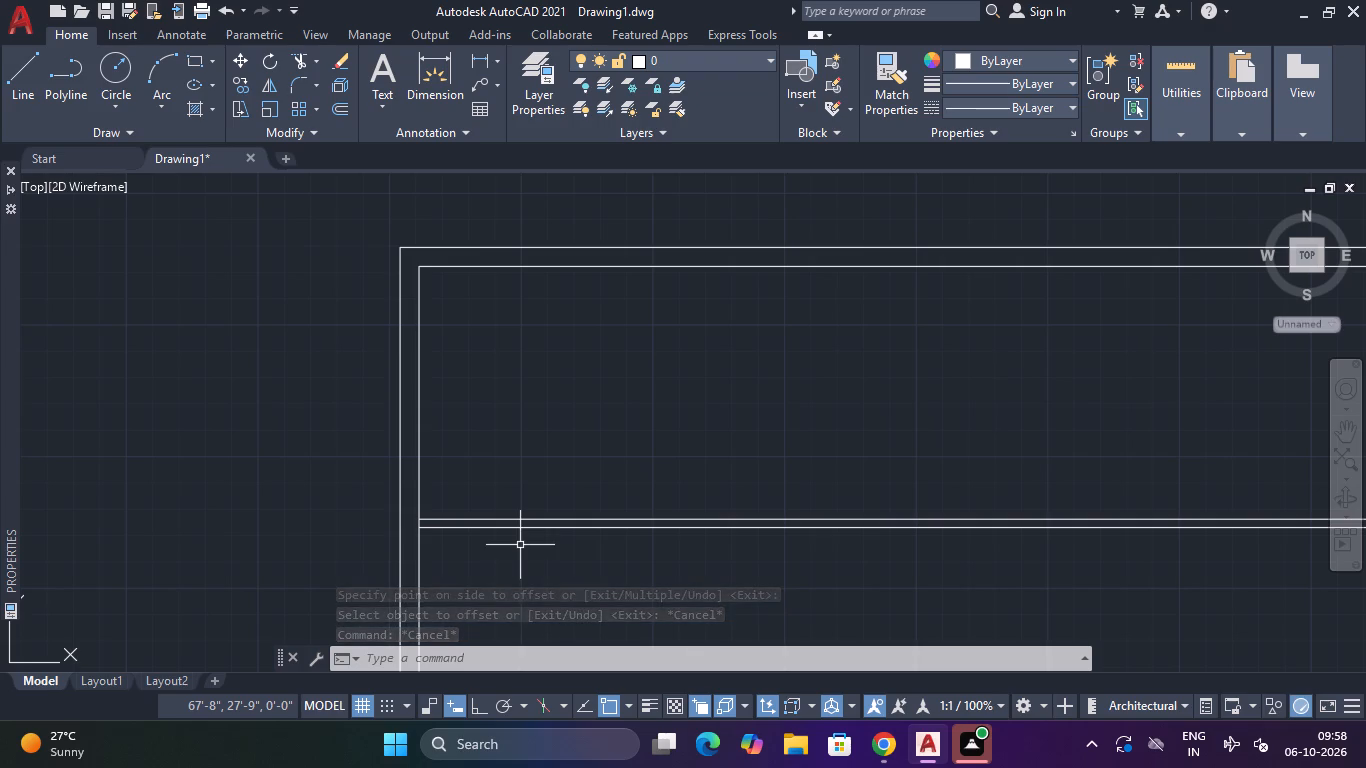
pyautogui.press('space')
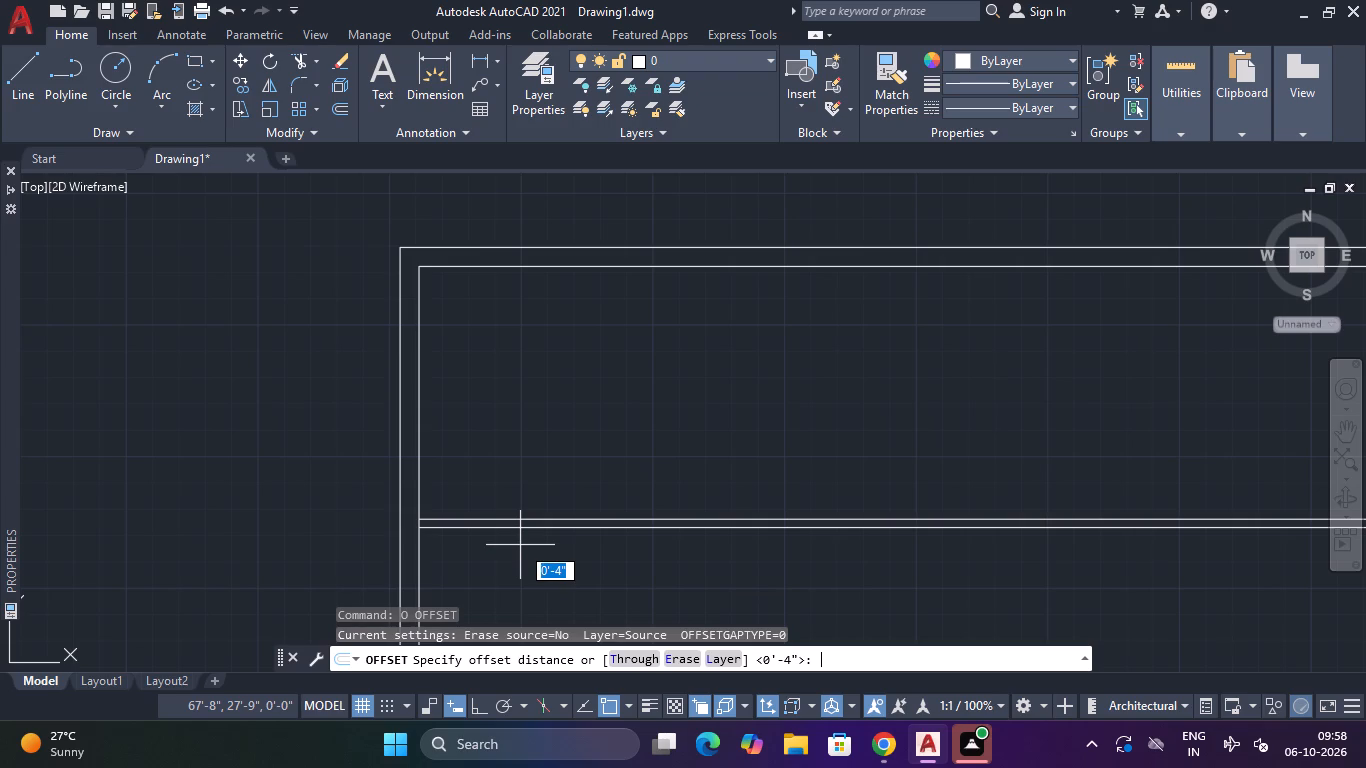
pyautogui.press('9')
pyautogui.press("'")
pyautogui.press('6')
pyautogui.hotkey('shift', '"')
pyautogui.press('Return')
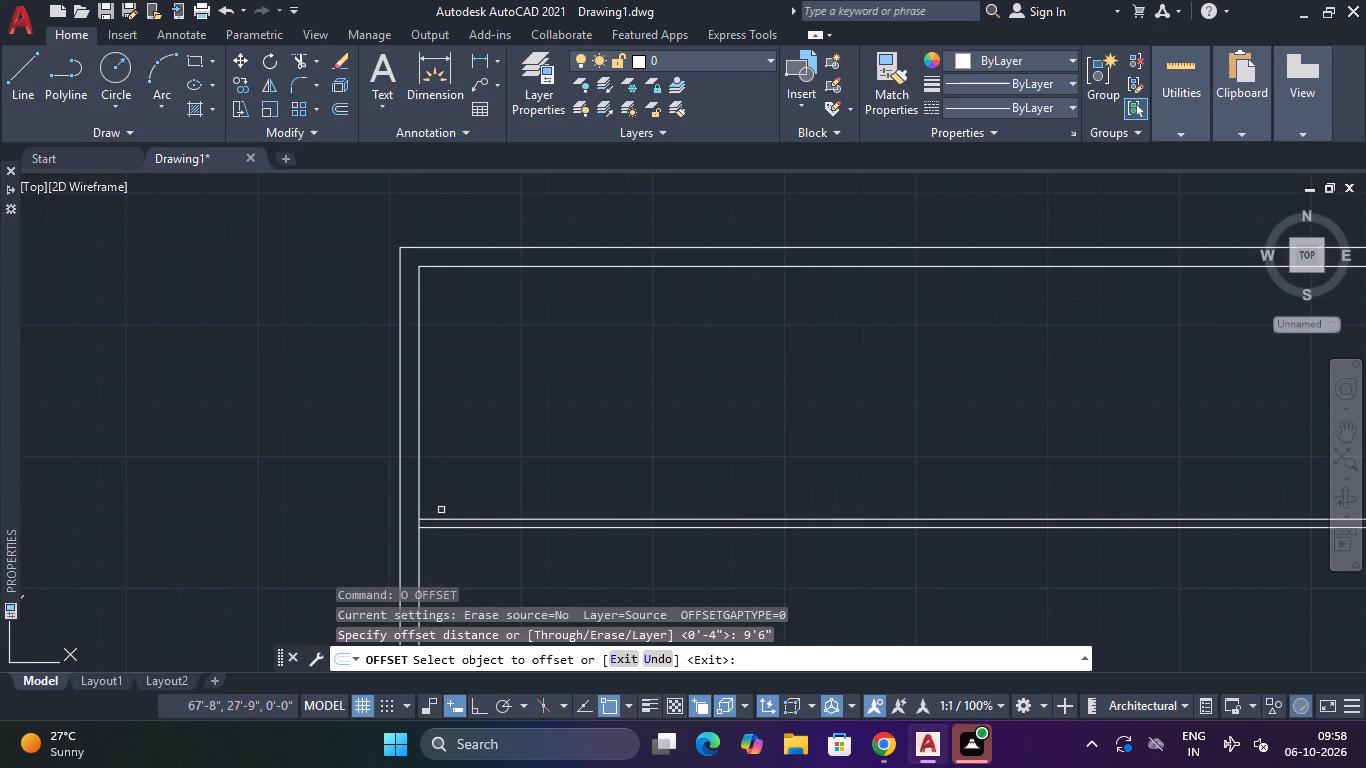
pyautogui.click(417, 458)
pyautogui.click(542, 452)
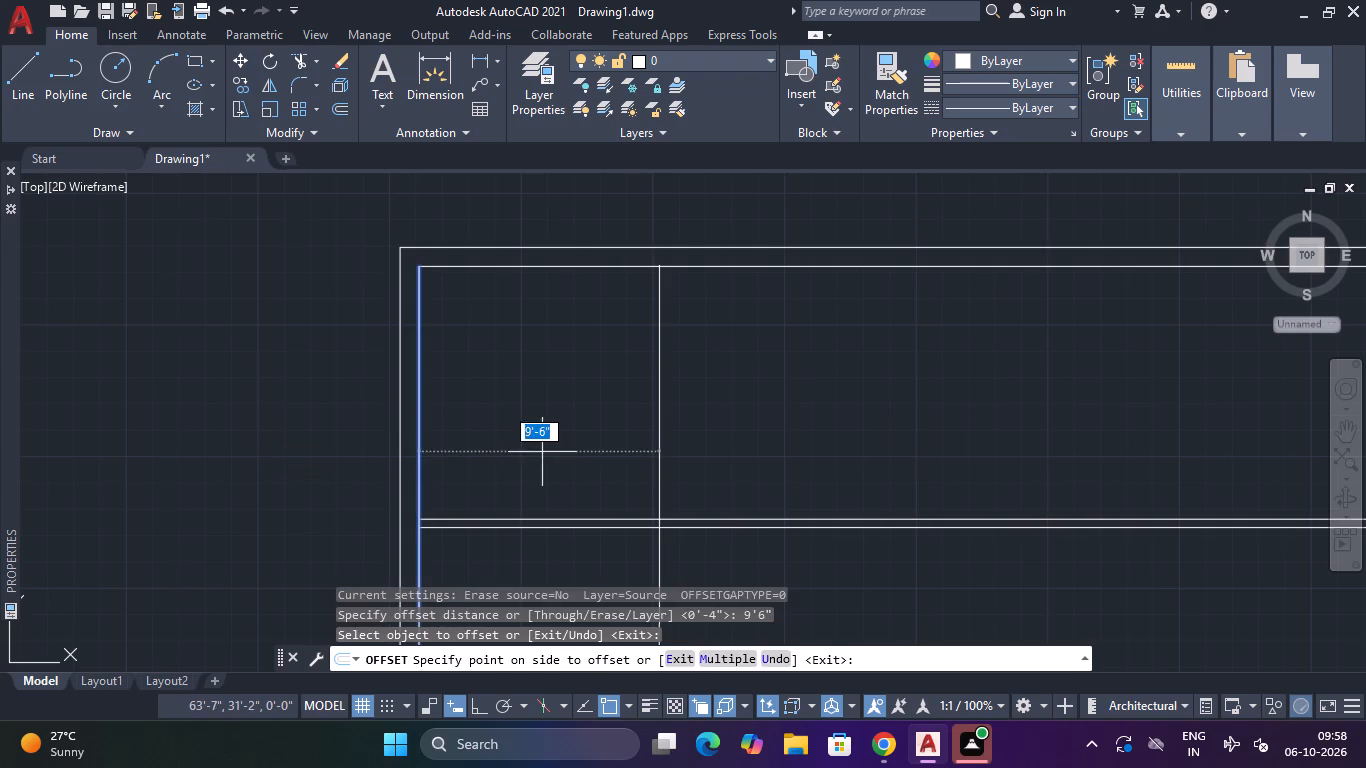
pyautogui.moveTo(552, 452); pyautogui.dragTo(438, 405, button='middle')
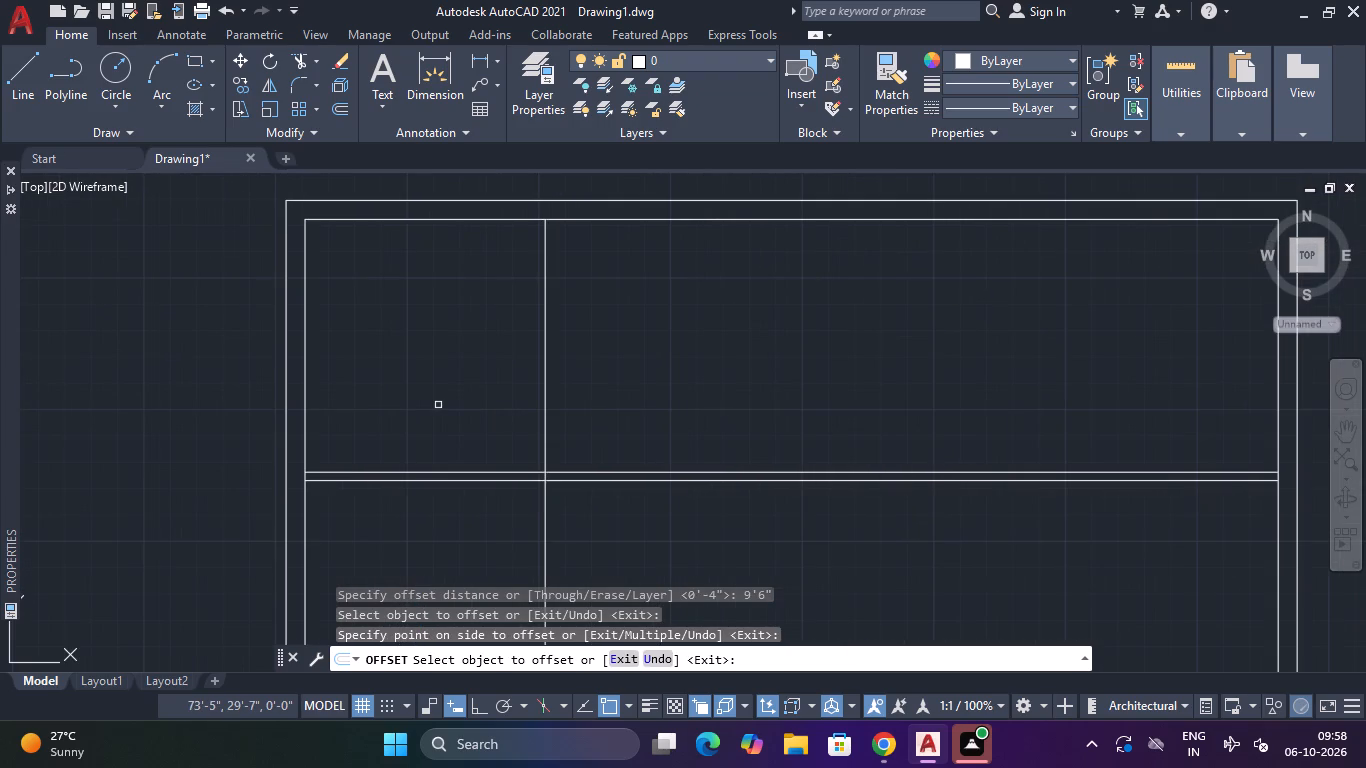
pyautogui.press('Escape')
# Offset the northwest room's vertical line 4" eastward to give the partition wall its thickness.
pyautogui.press('space')
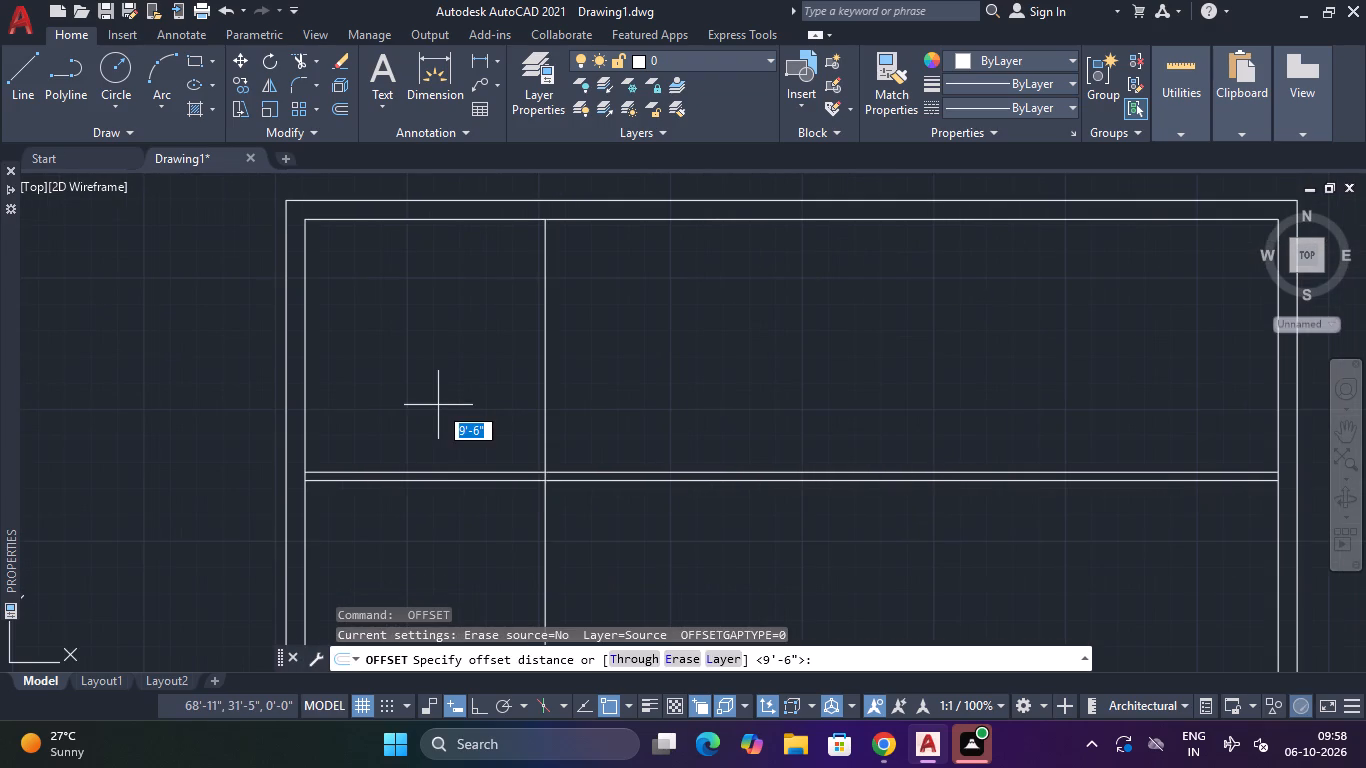
pyautogui.write('4"')
pyautogui.press('Return')
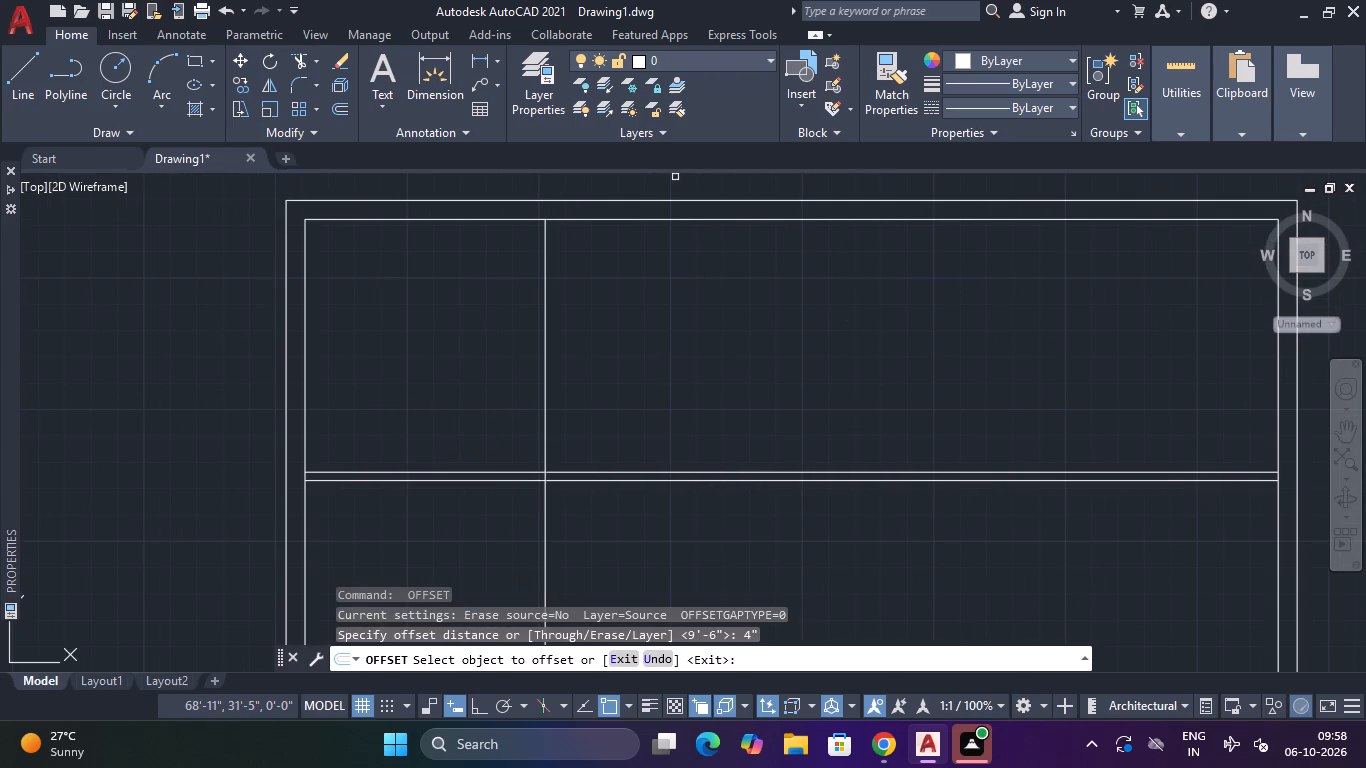
pyautogui.click(546, 322)
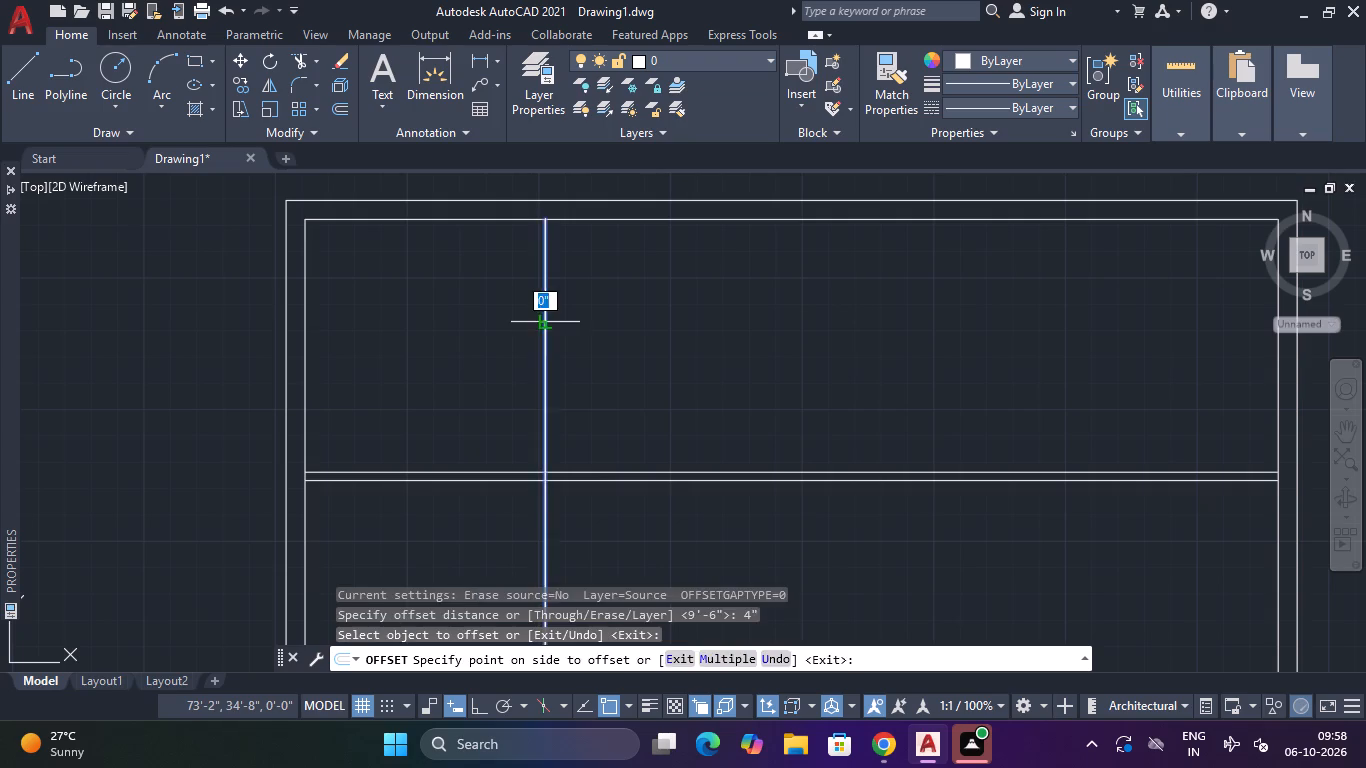
pyautogui.click(568, 324)
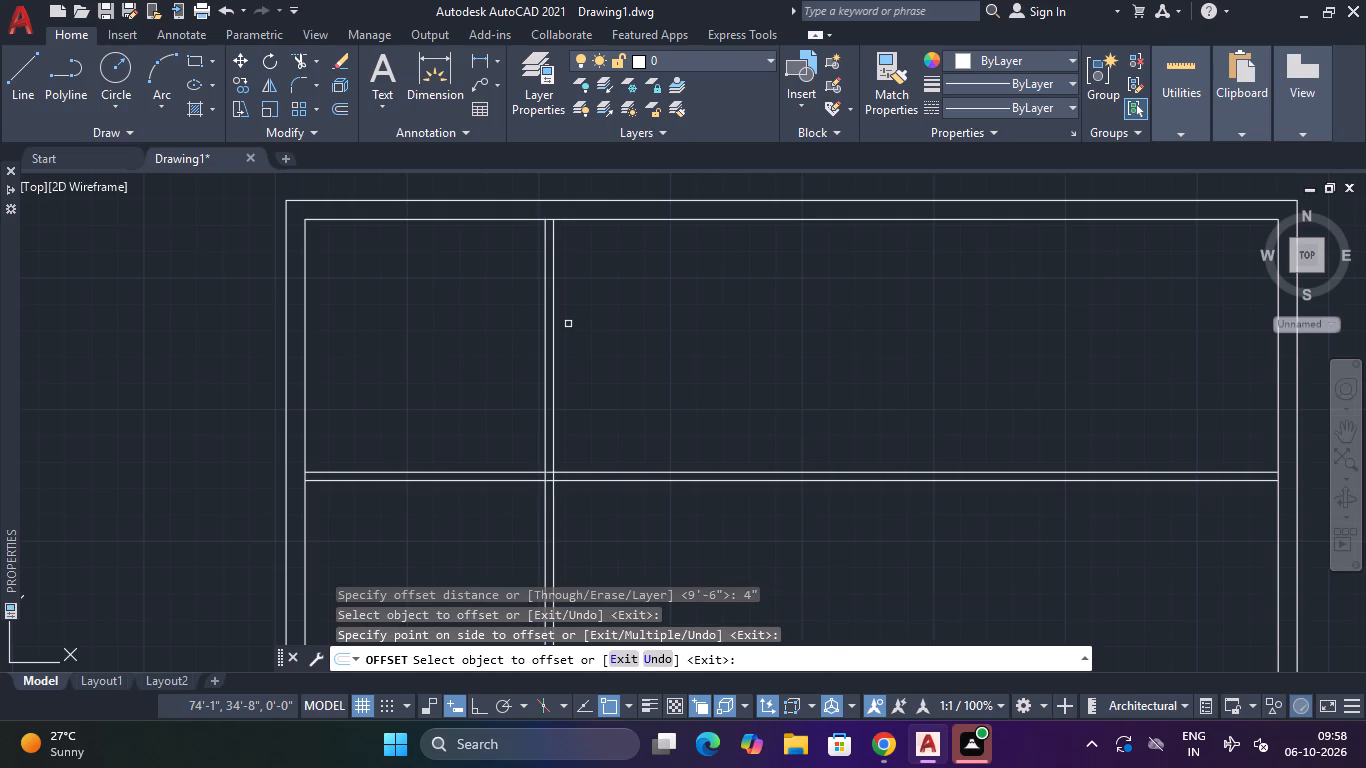
pyautogui.press('o')
pyautogui.press('Escape')
# Offset the first vertical partition's east line 9' eastward to set the width of the second north-row room.
pyautogui.write('o')
pyautogui.press('space')
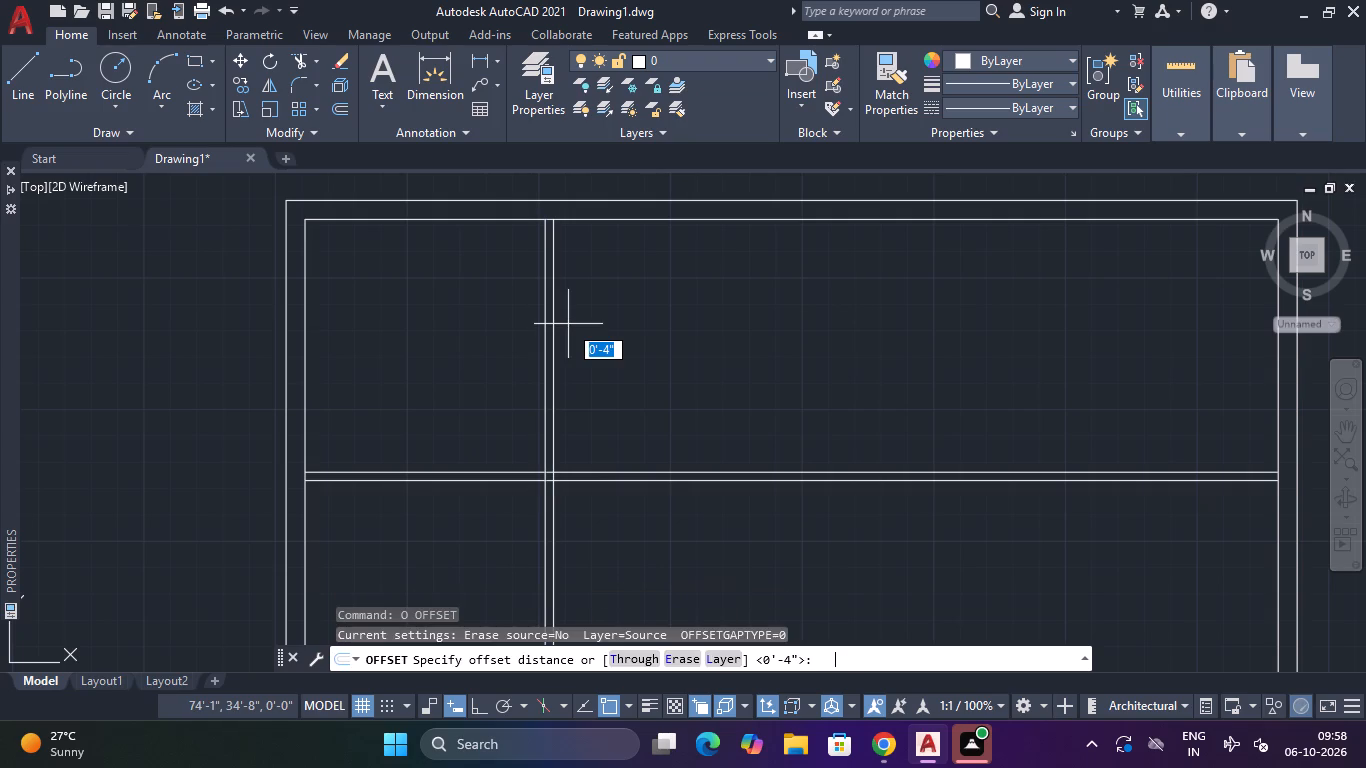
pyautogui.press('9')
pyautogui.press("'")
pyautogui.press('Return')
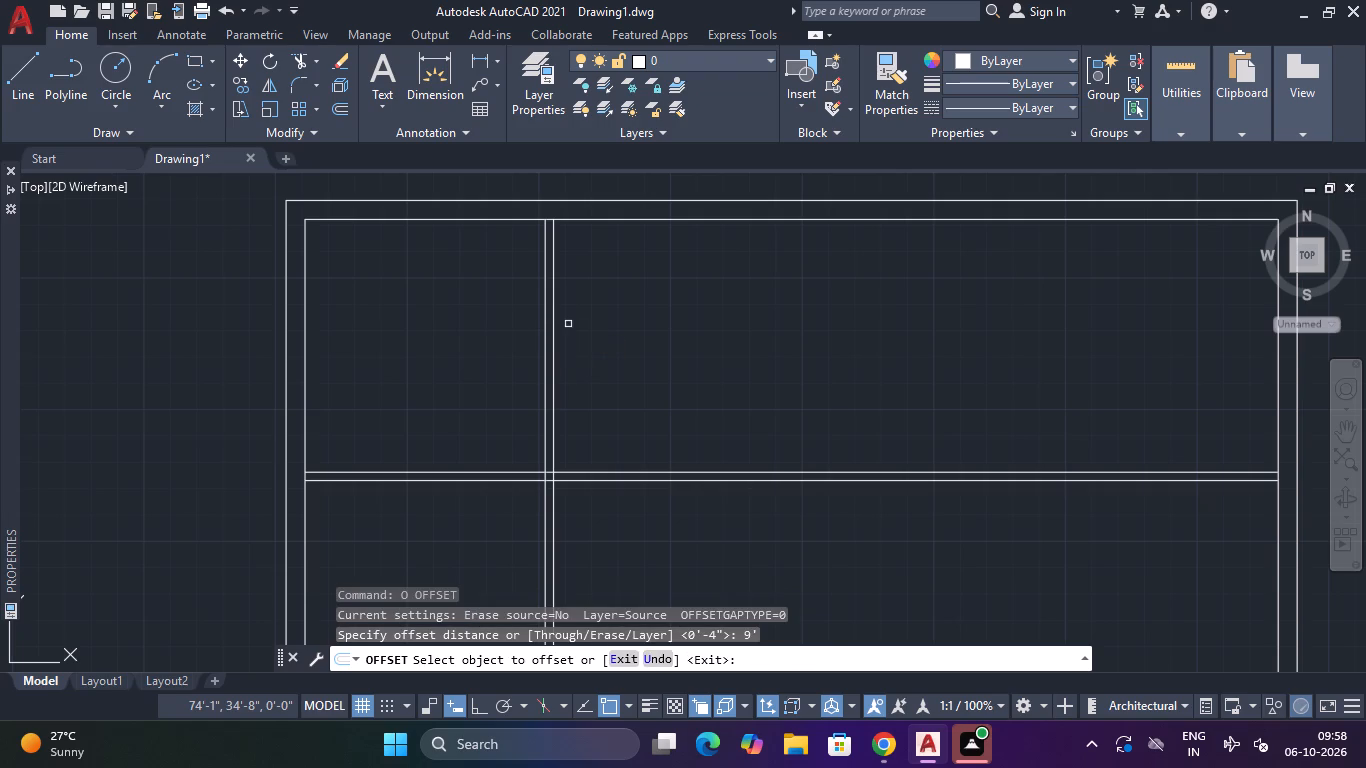
pyautogui.click(555, 343)
pyautogui.click(592, 354)
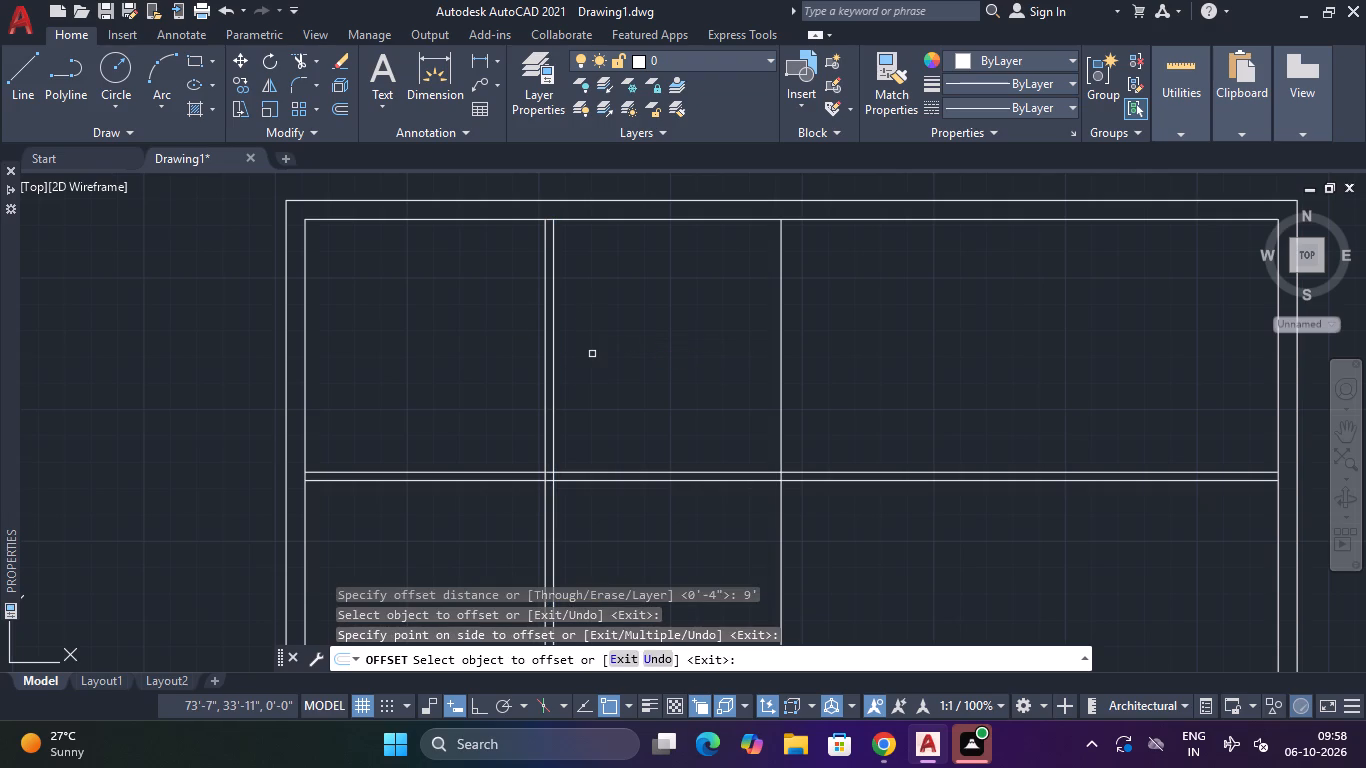
pyautogui.press('Escape')
# Offset the second room's new vertical line 4" eastward to form the second partition wall.
pyautogui.press('space')
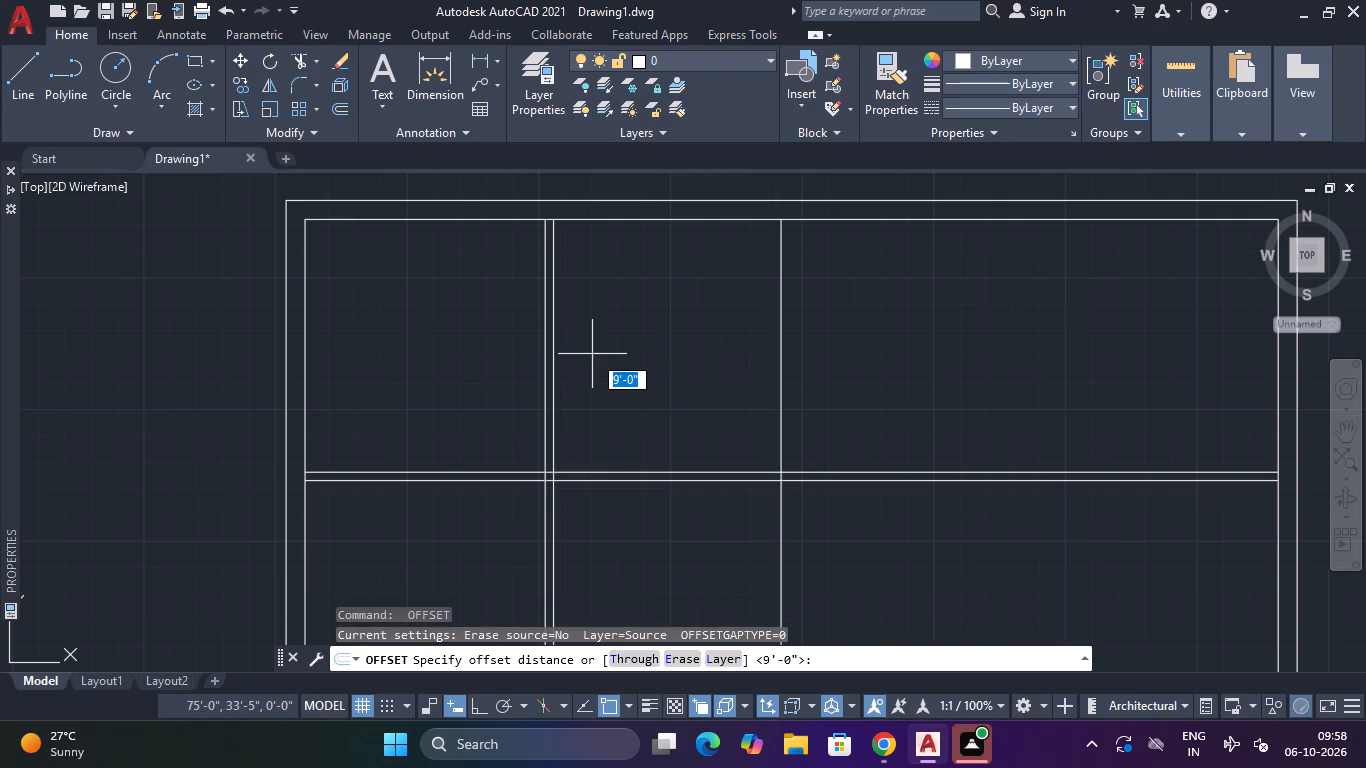
pyautogui.press('4')
pyautogui.hotkey('shift', '"')
pyautogui.press('Return')
pyautogui.click(781, 413)
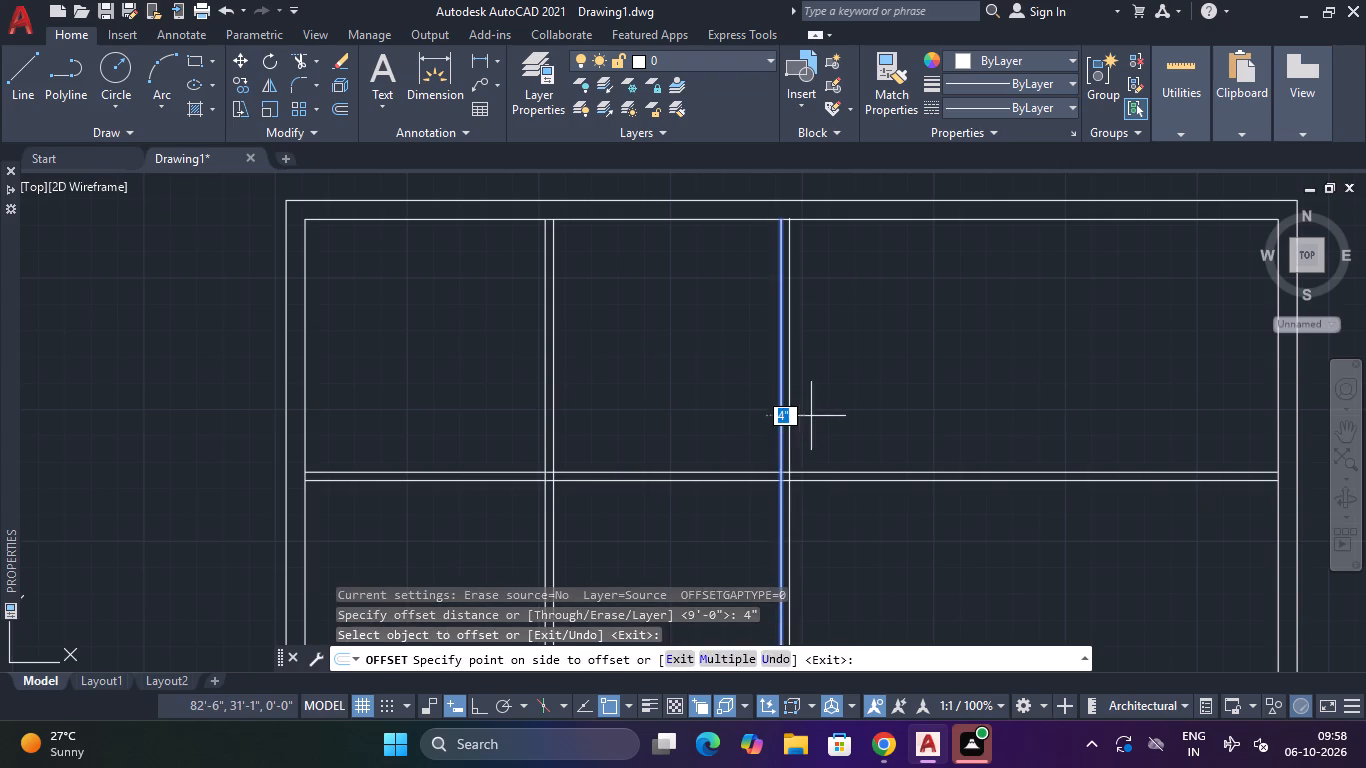
pyautogui.click(812, 416)
# Offset the east wall's inner line 10' westward to set the width of the northeast room.
pyautogui.moveTo(813, 416); pyautogui.dragTo(559, 403, button='middle')
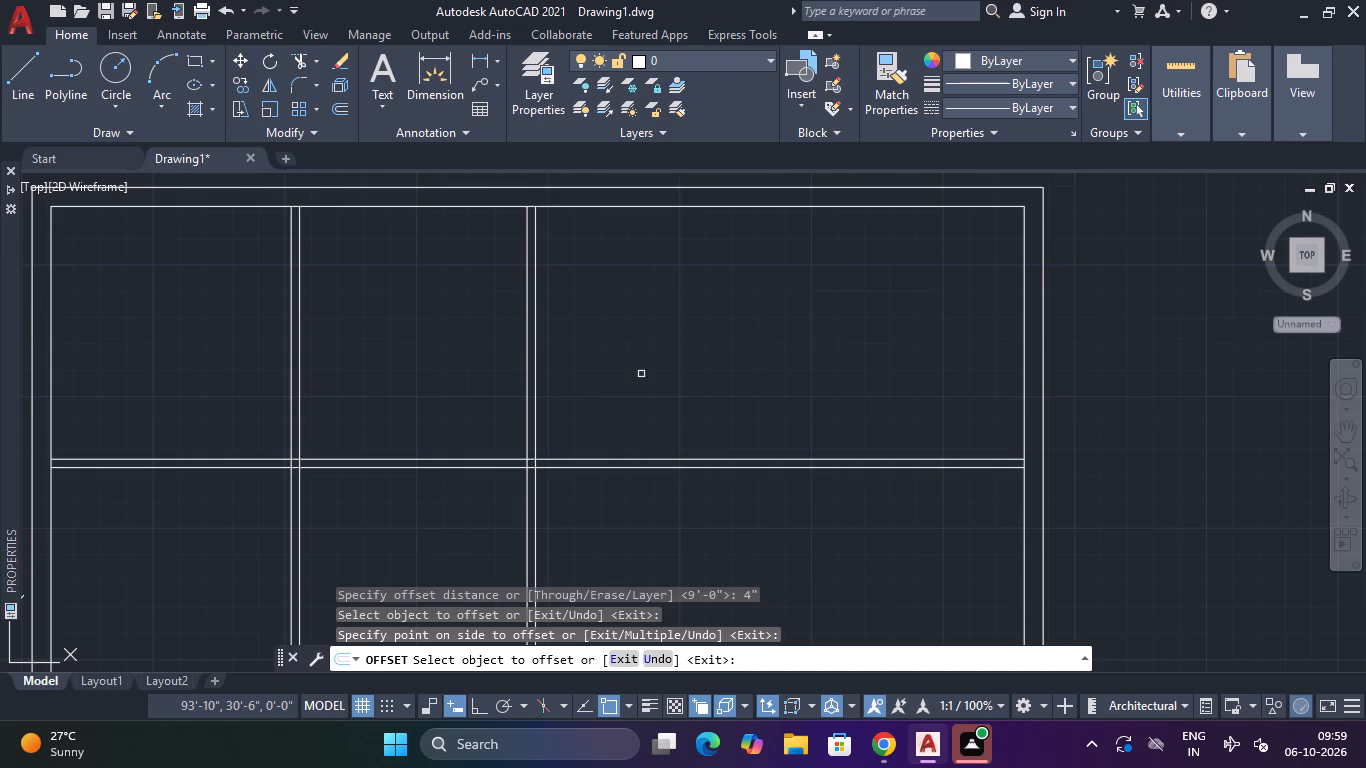
pyautogui.moveTo(665, 374); pyautogui.dragTo(507, 353, button='middle')
pyautogui.press('o')
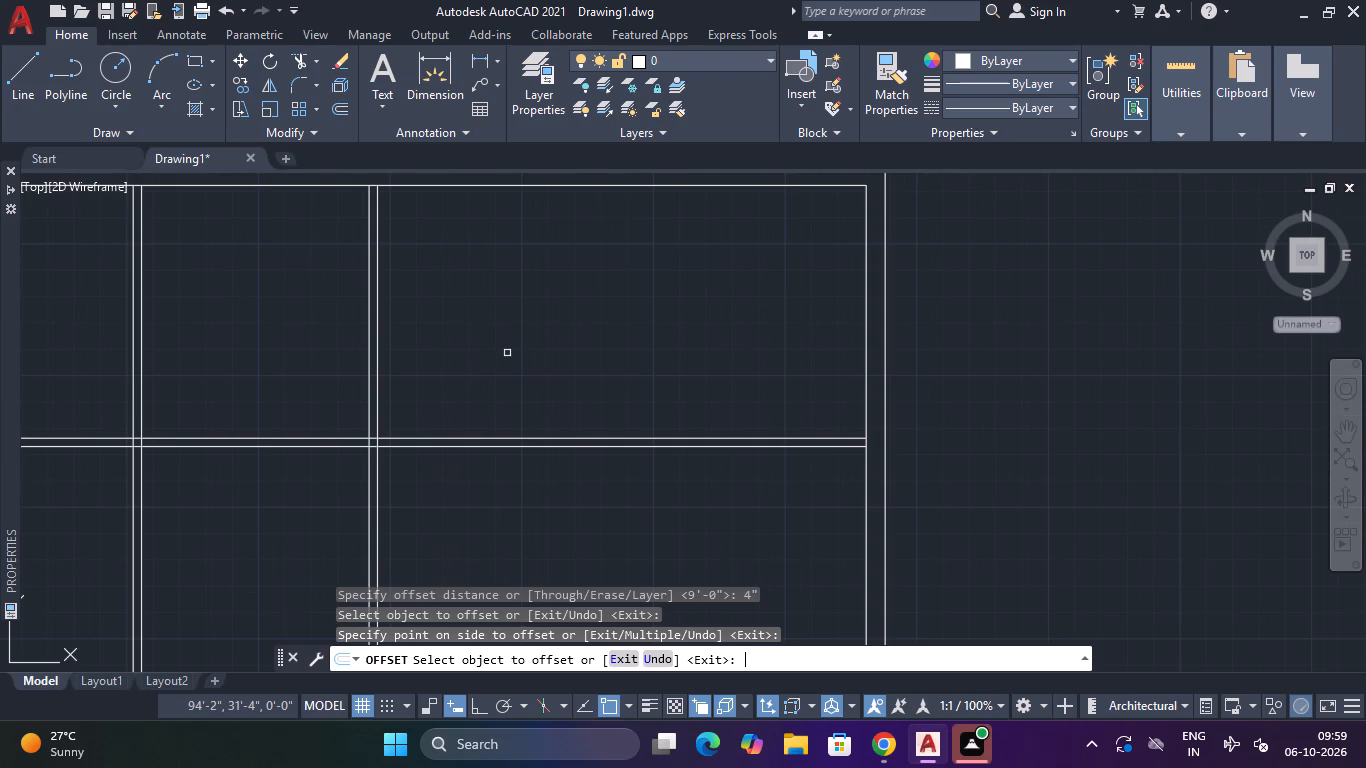
pyautogui.press('Escape')
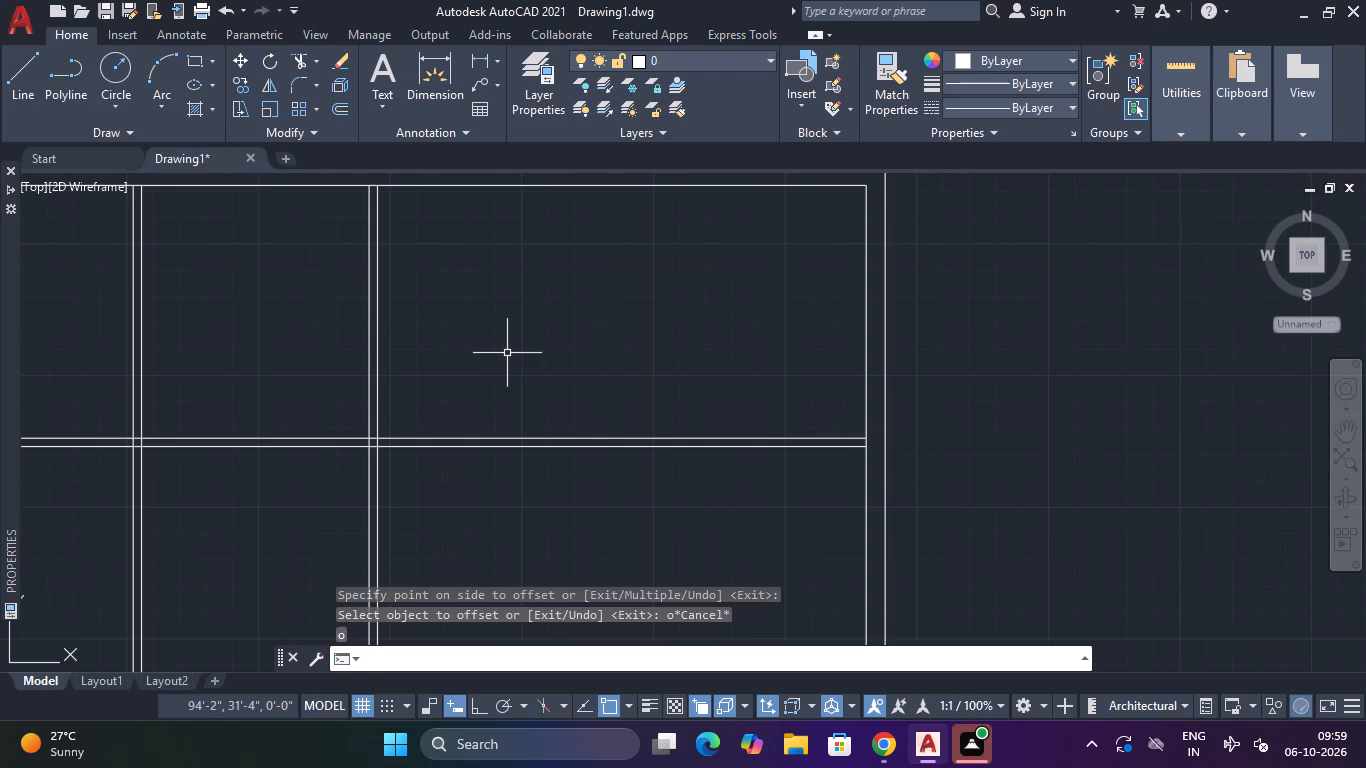
pyautogui.write('o')
pyautogui.press('space')
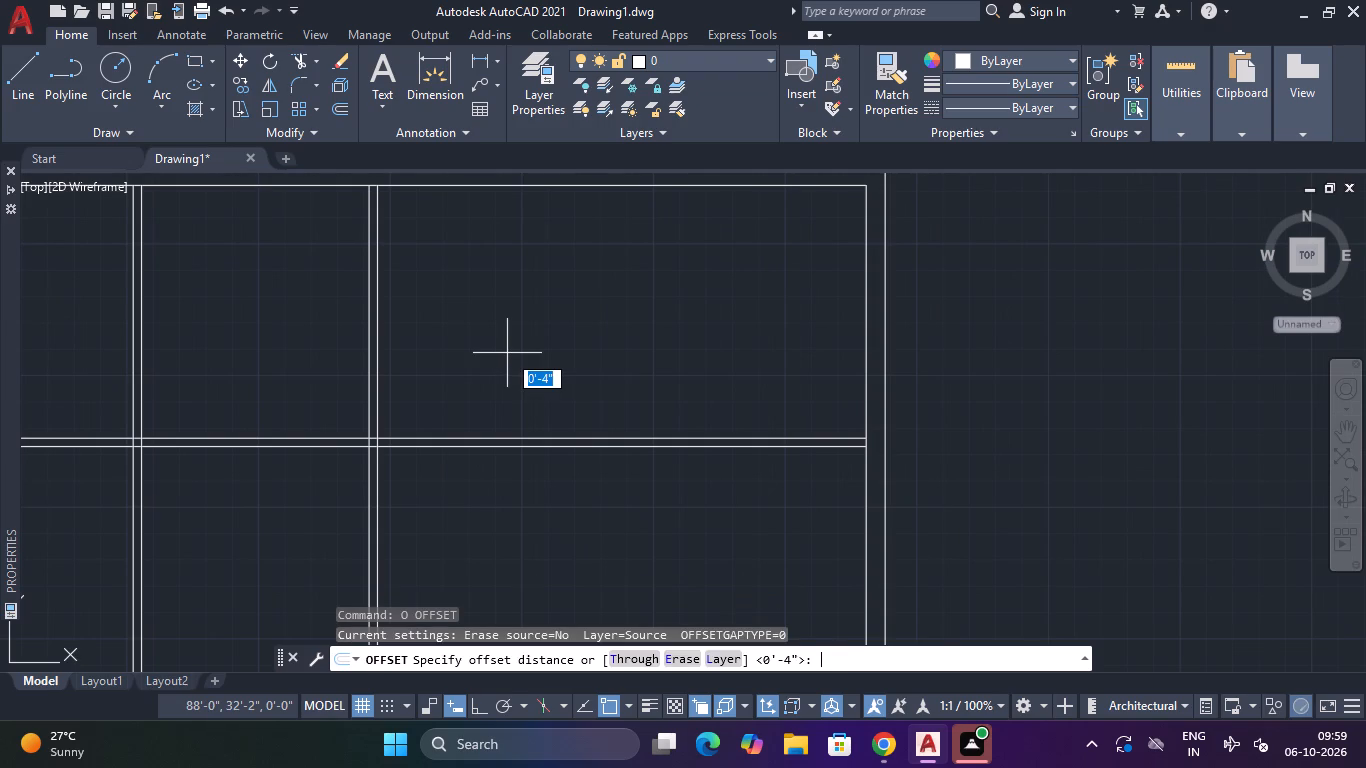
pyautogui.write('10')
pyautogui.press("'")
pyautogui.press('Return')
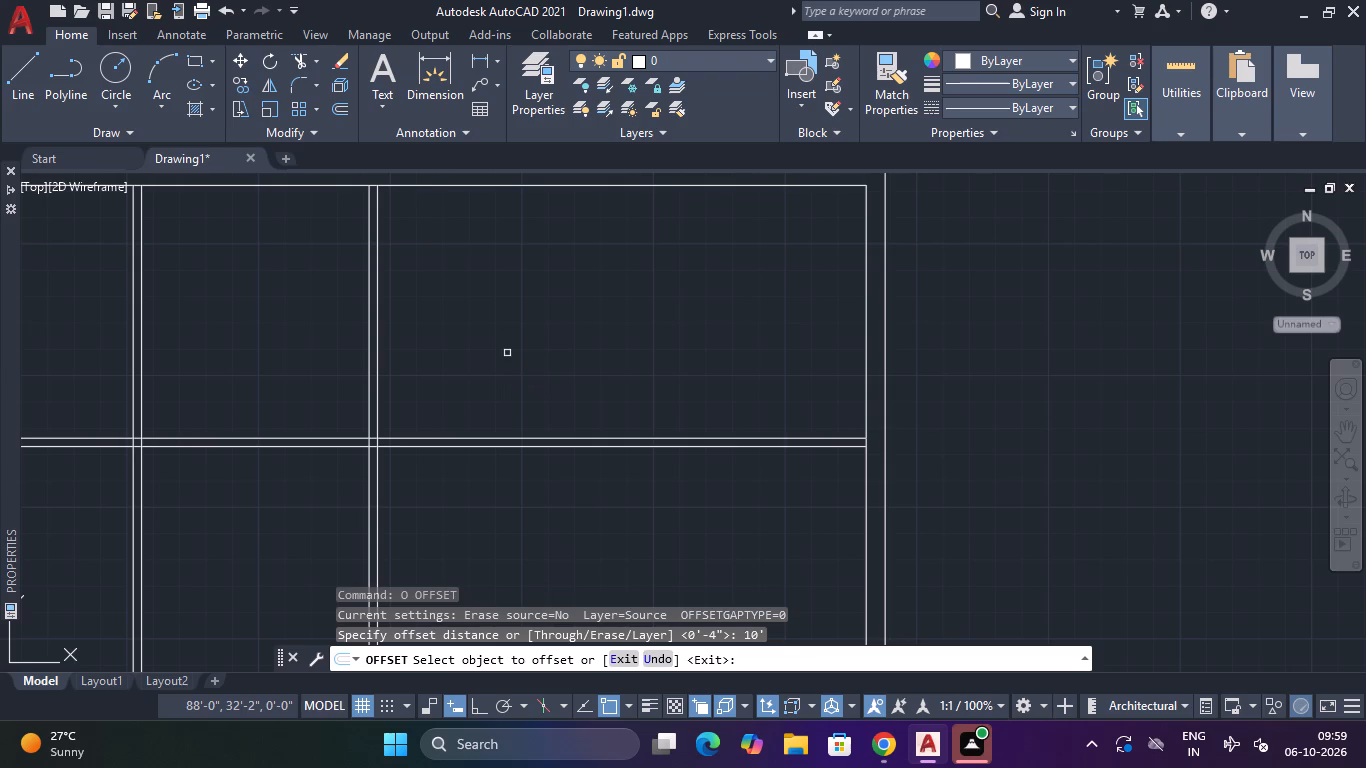
pyautogui.click(861, 346)
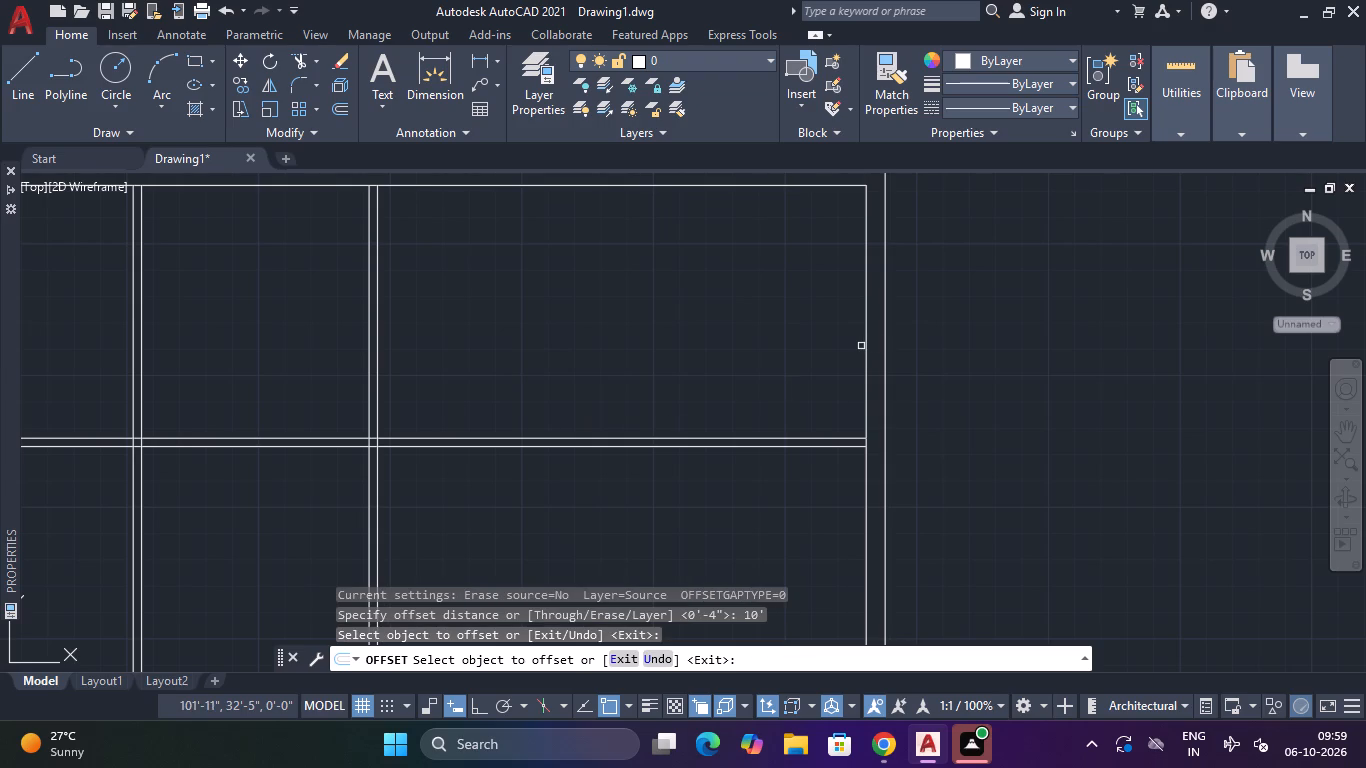
pyautogui.click(867, 350)
pyautogui.click(713, 354)
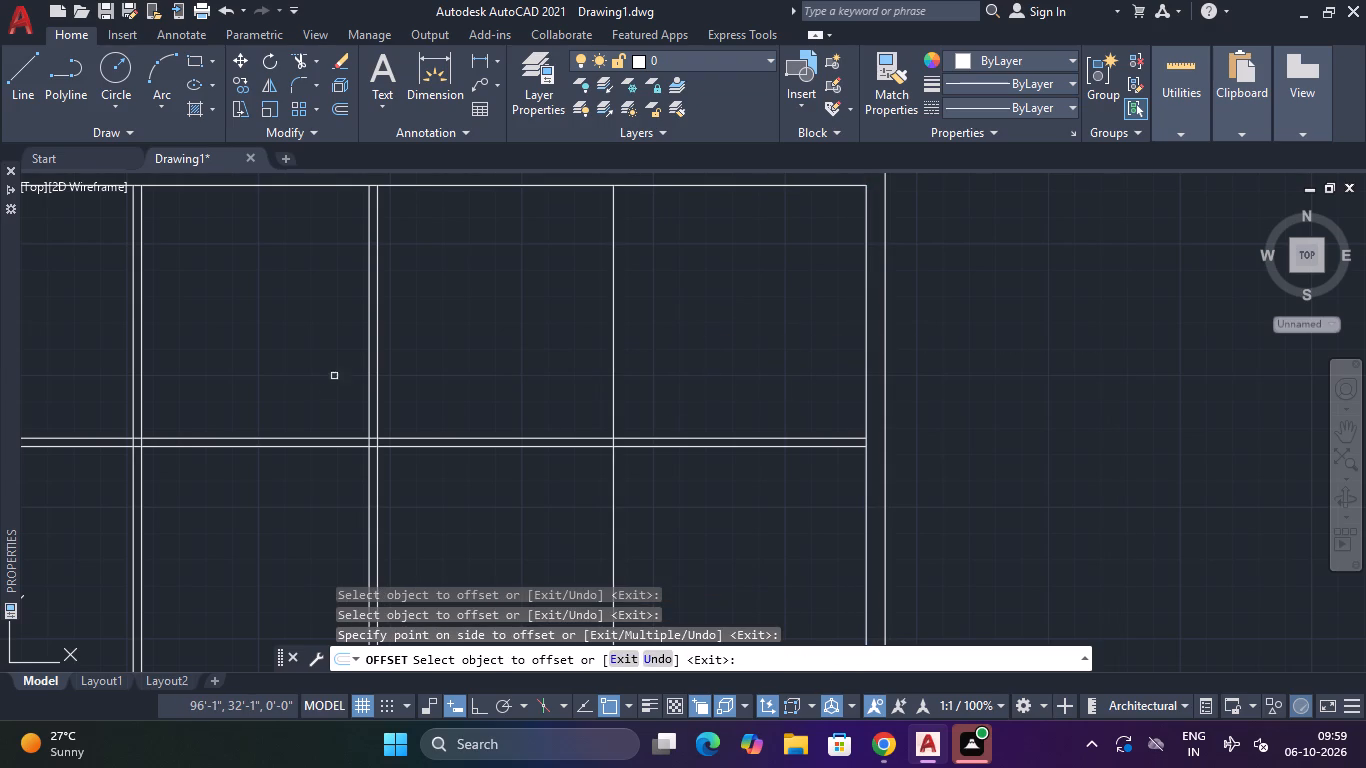
pyautogui.moveTo(412, 366); pyautogui.dragTo(466, 366, button='middle')
pyautogui.press('Escape')
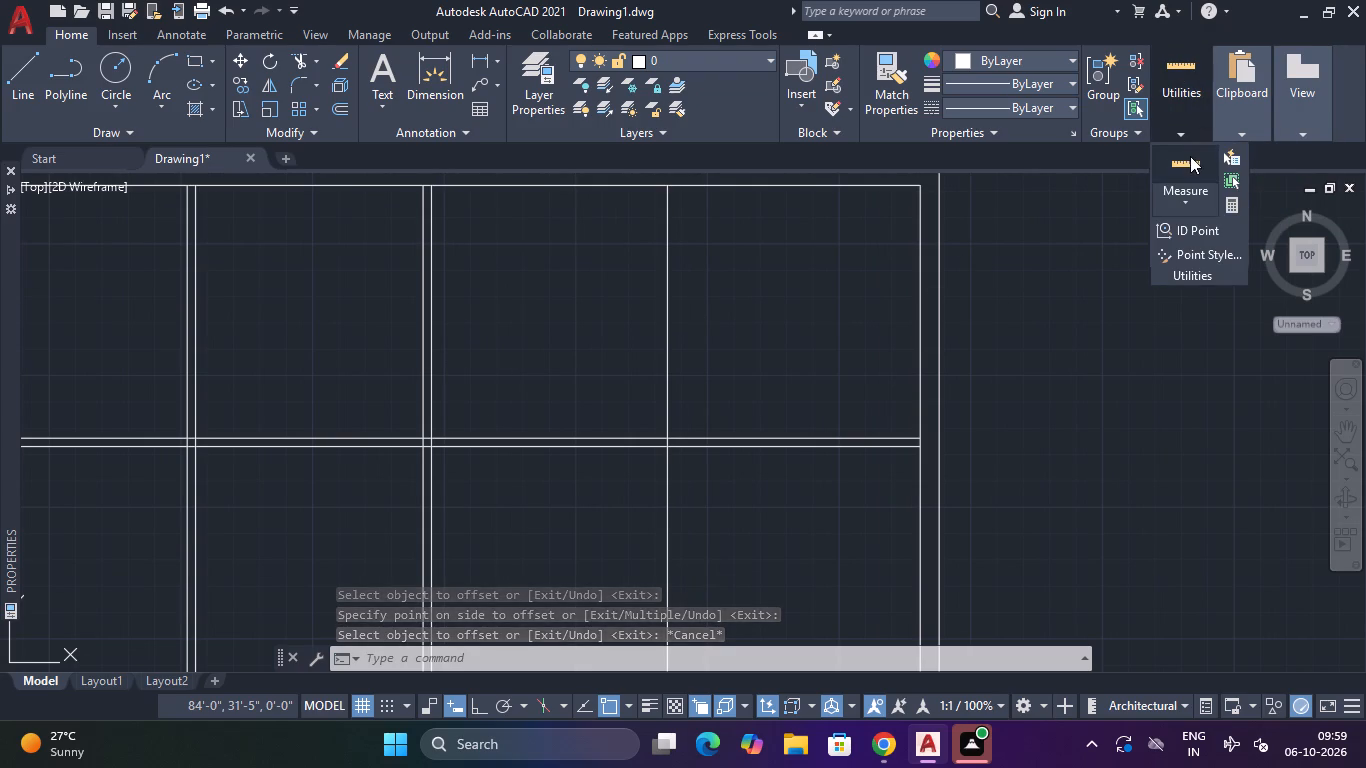
# Measure the north-row room between the second partition wall and the northeast room's new vertical line.
pyautogui.click(1190, 156)
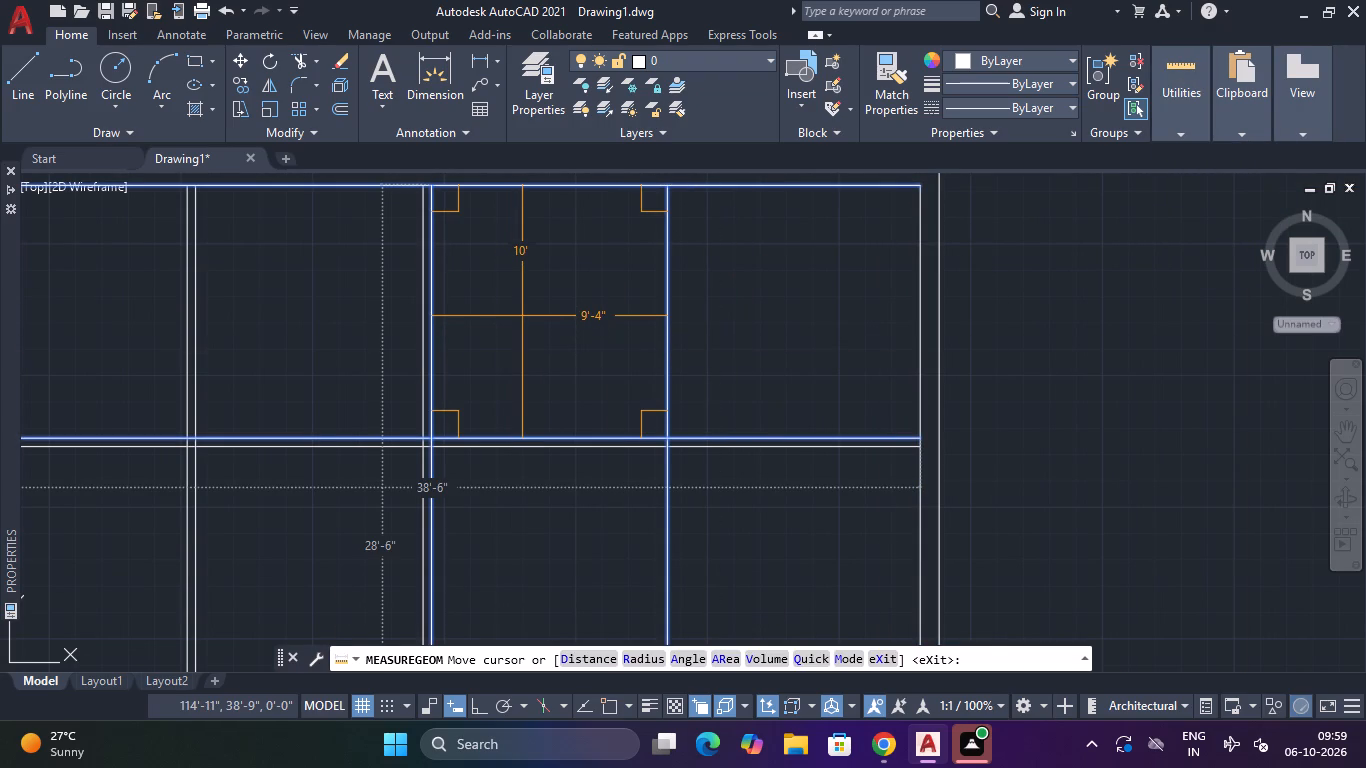
pyautogui.press('Escape')
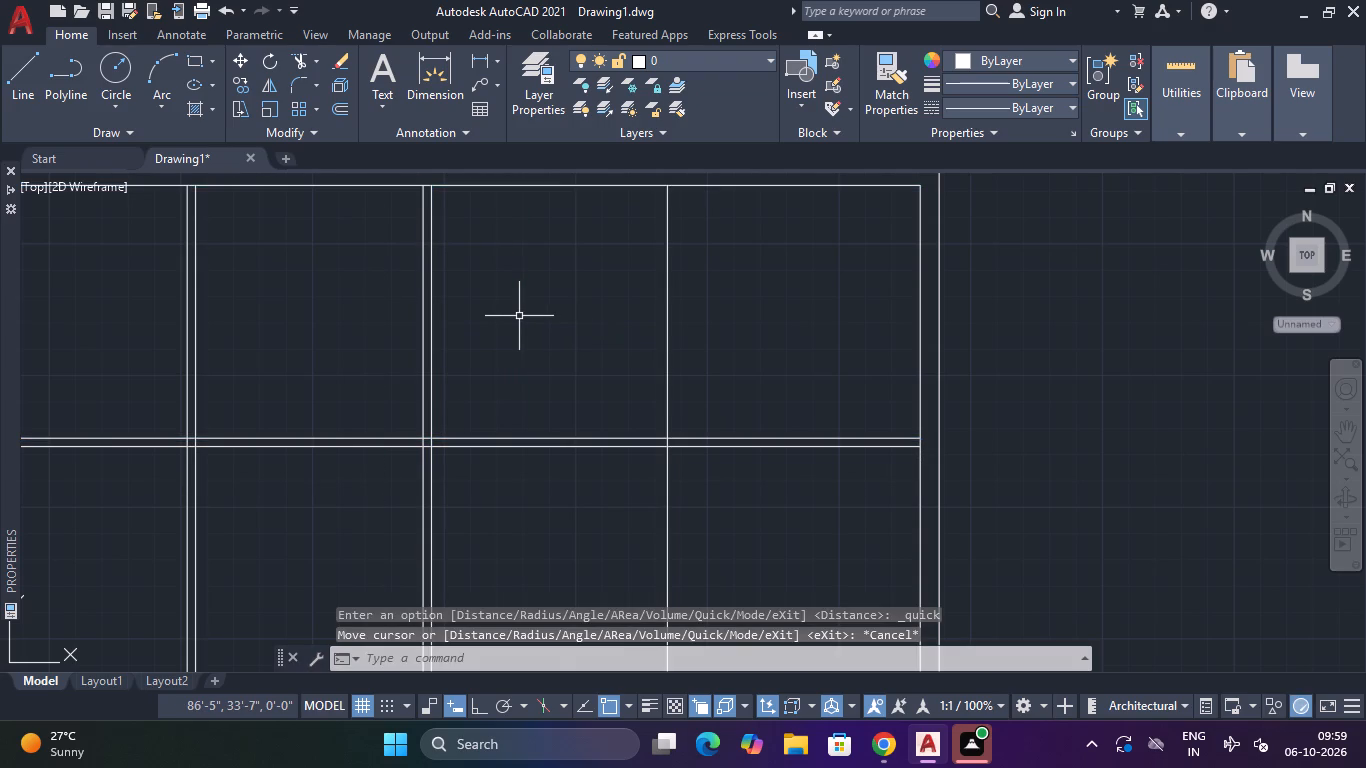
# Offset the northeast room's vertical line 4" westward to give its partition wall thickness.
pyautogui.write('o')
pyautogui.press('space')
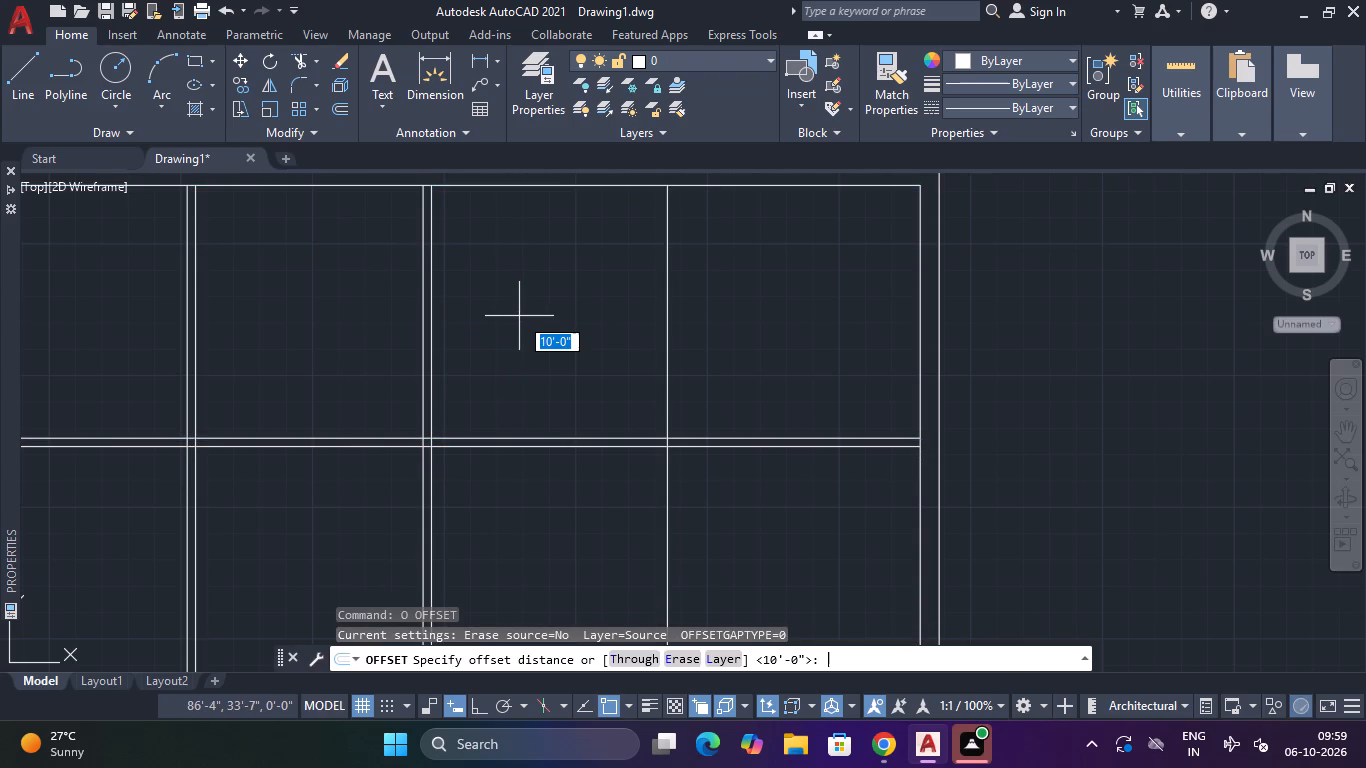
pyautogui.write('4"')
pyautogui.press('Return')
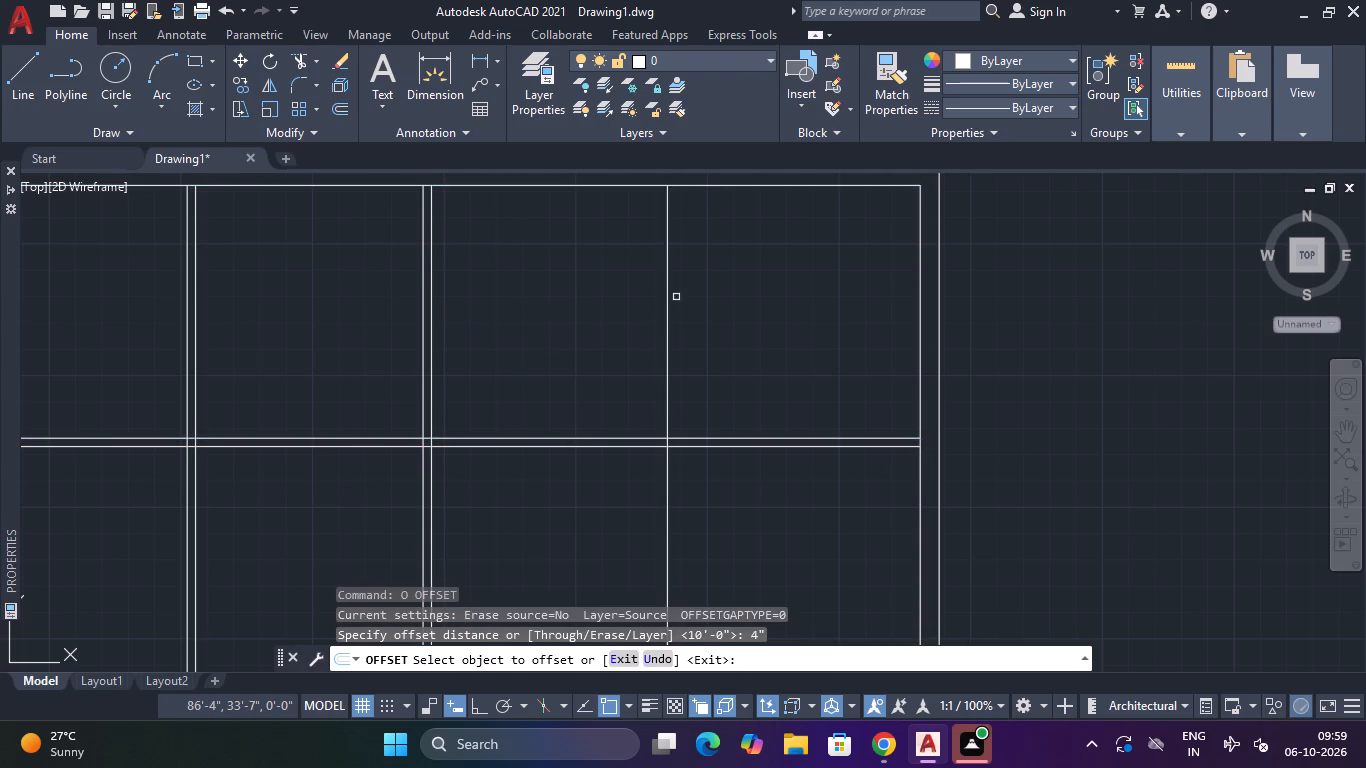
pyautogui.click(663, 297)
pyautogui.click(667, 297)
pyautogui.click(623, 298)
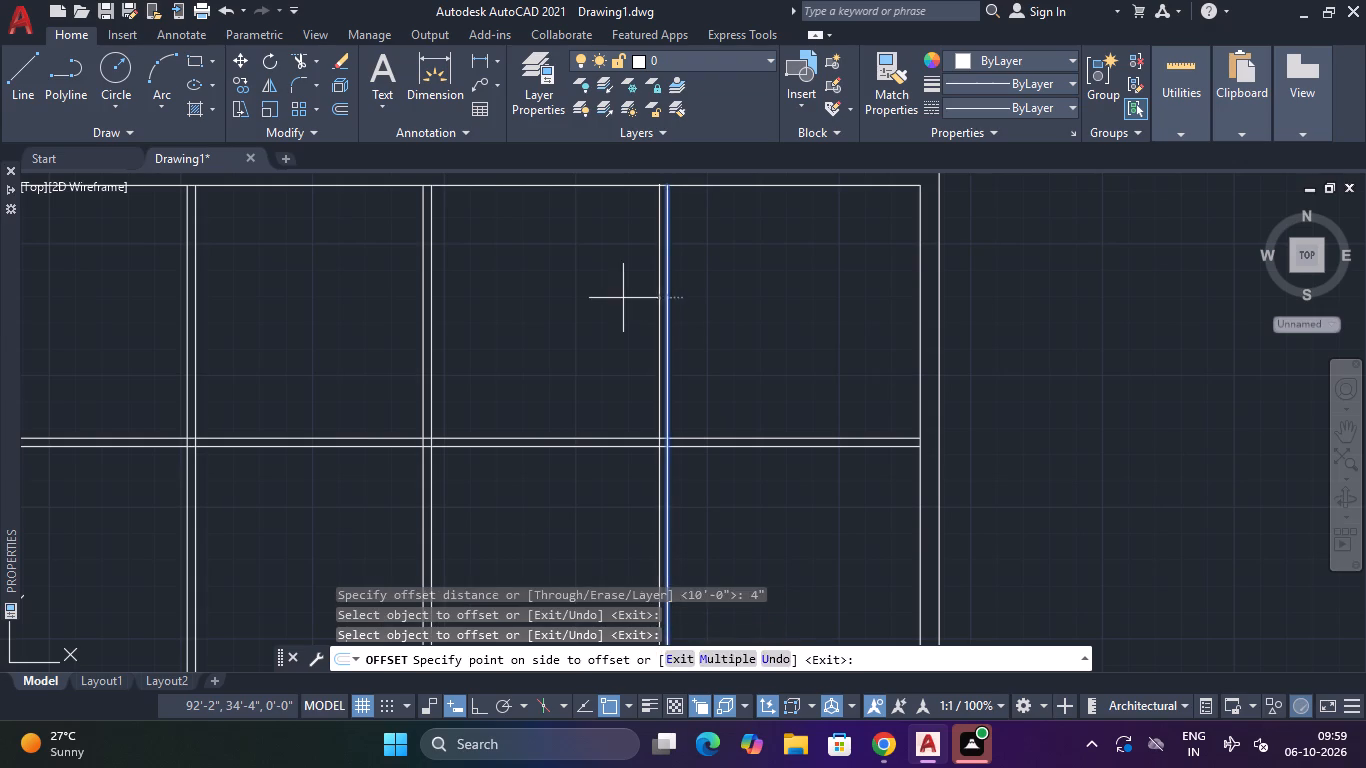
pyautogui.press('Escape')
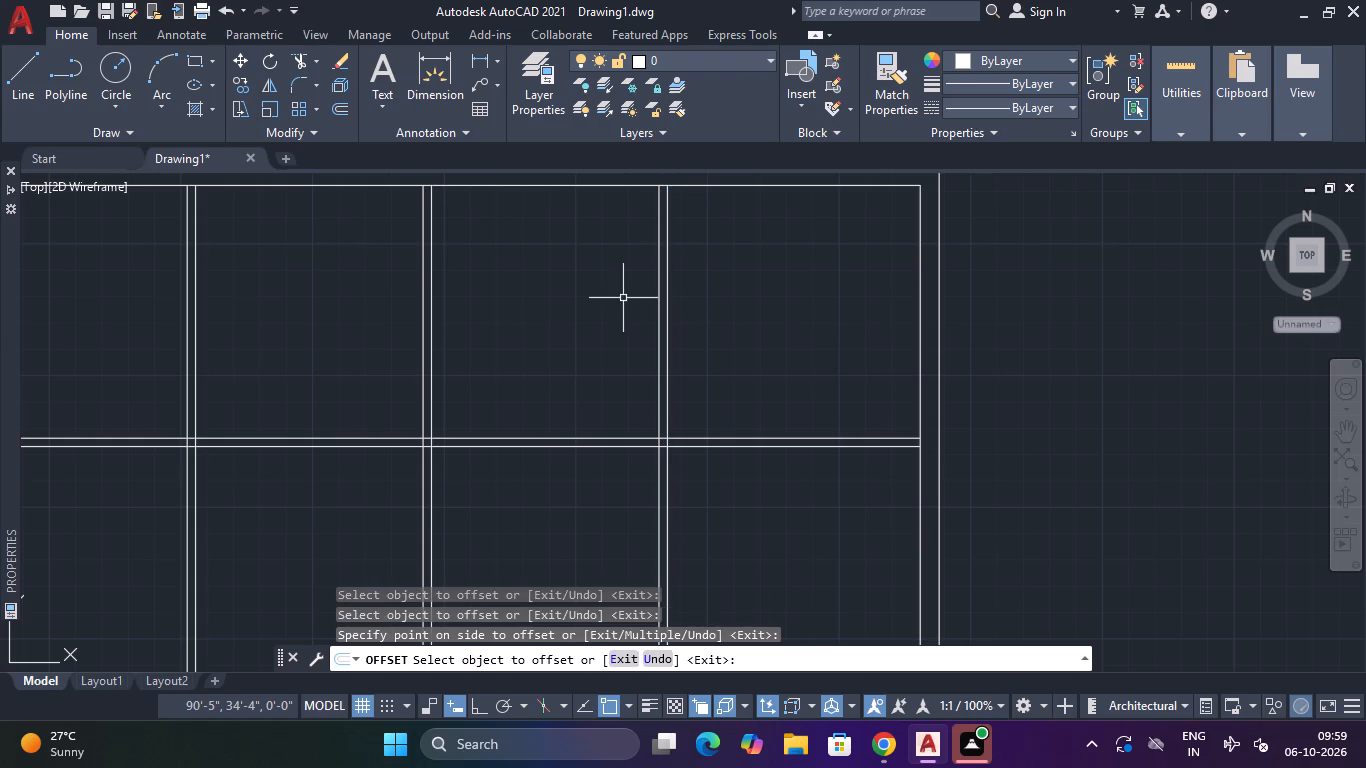
pyautogui.press('Escape')
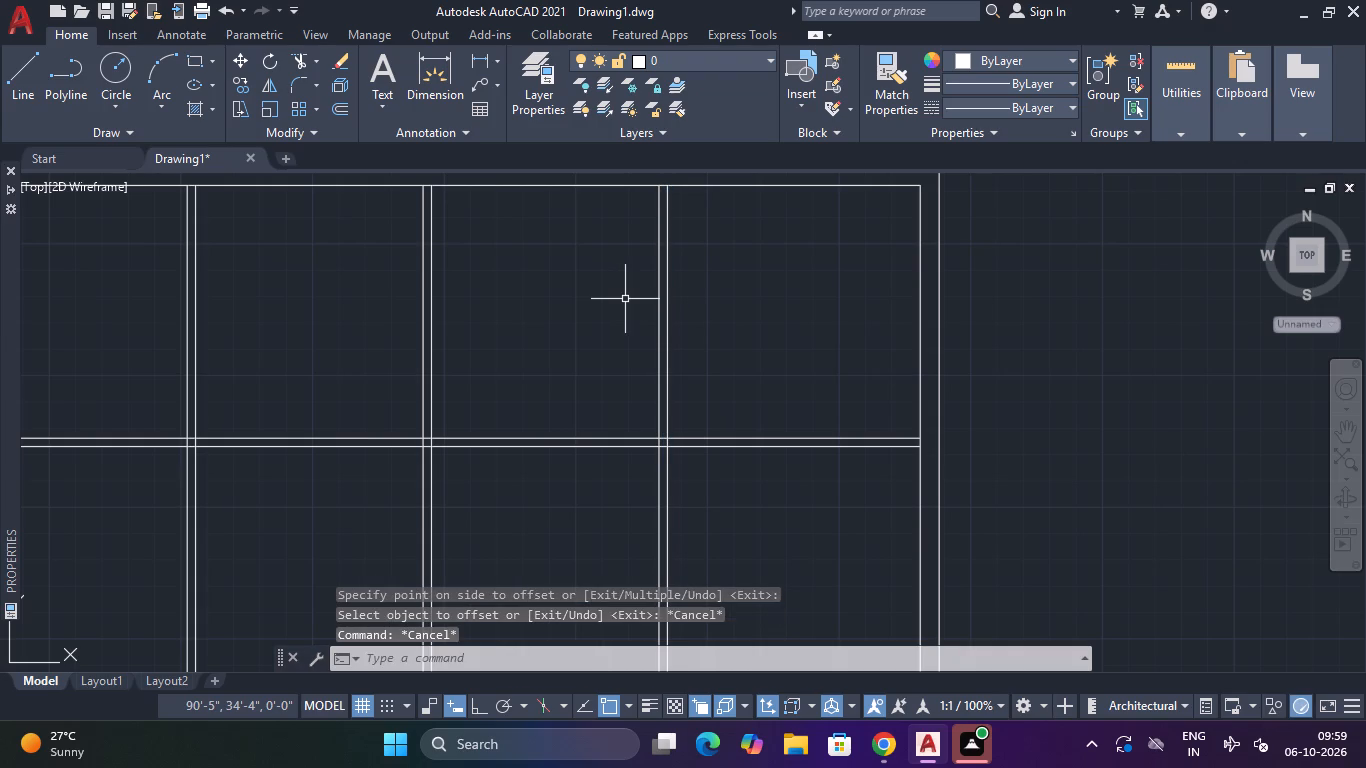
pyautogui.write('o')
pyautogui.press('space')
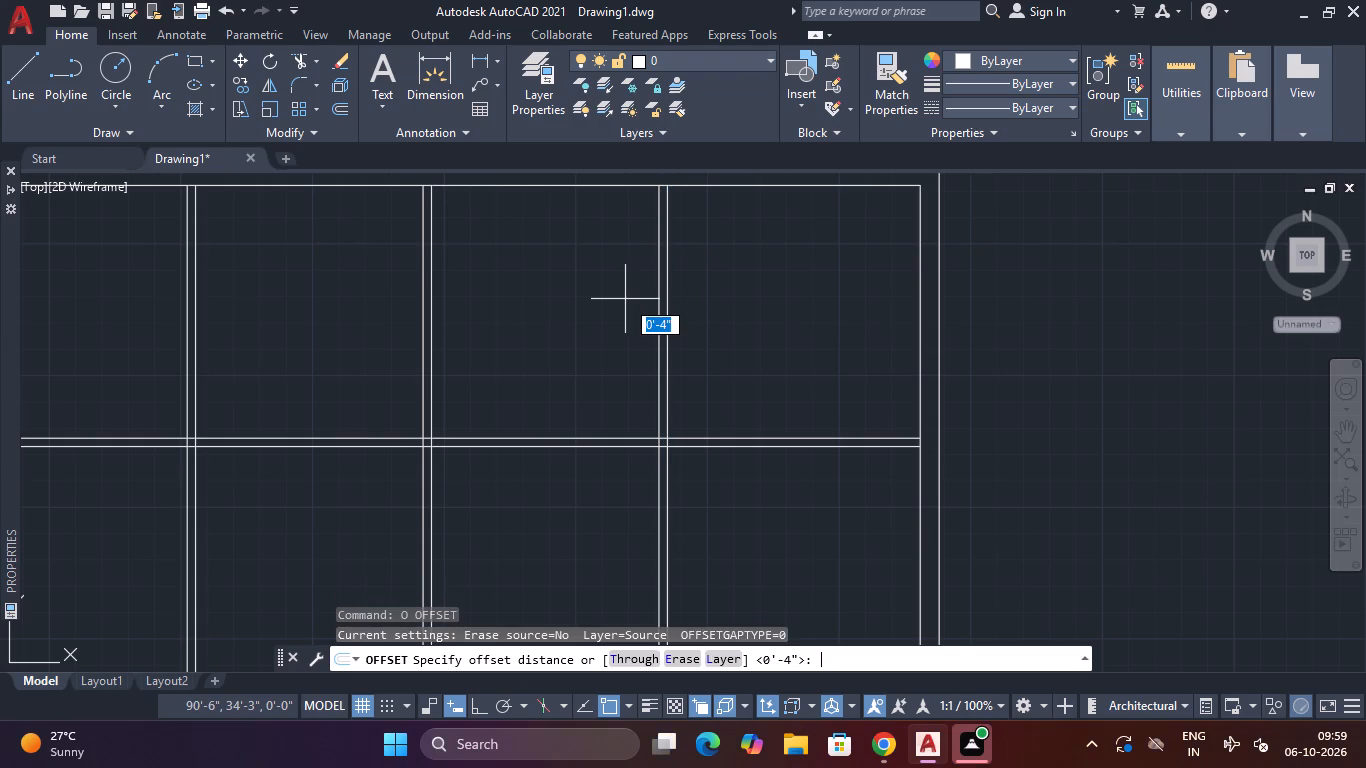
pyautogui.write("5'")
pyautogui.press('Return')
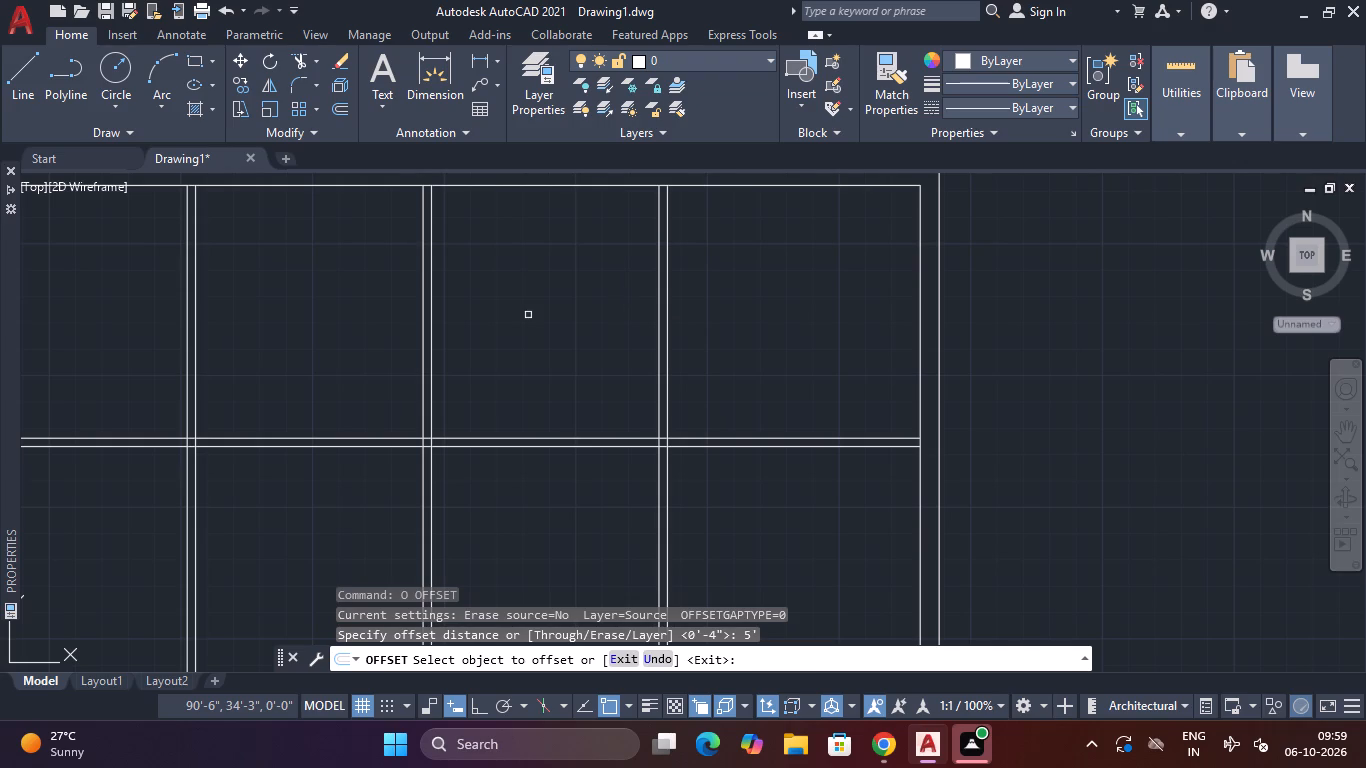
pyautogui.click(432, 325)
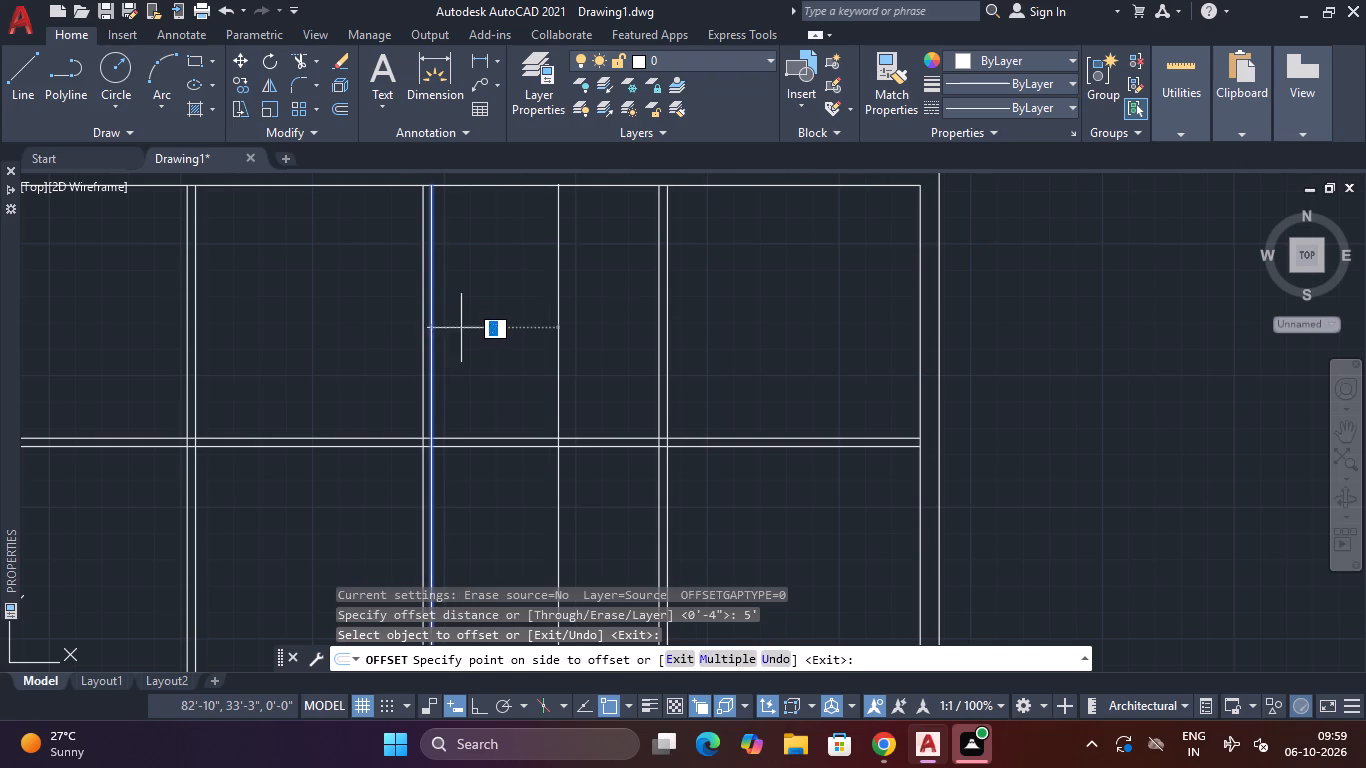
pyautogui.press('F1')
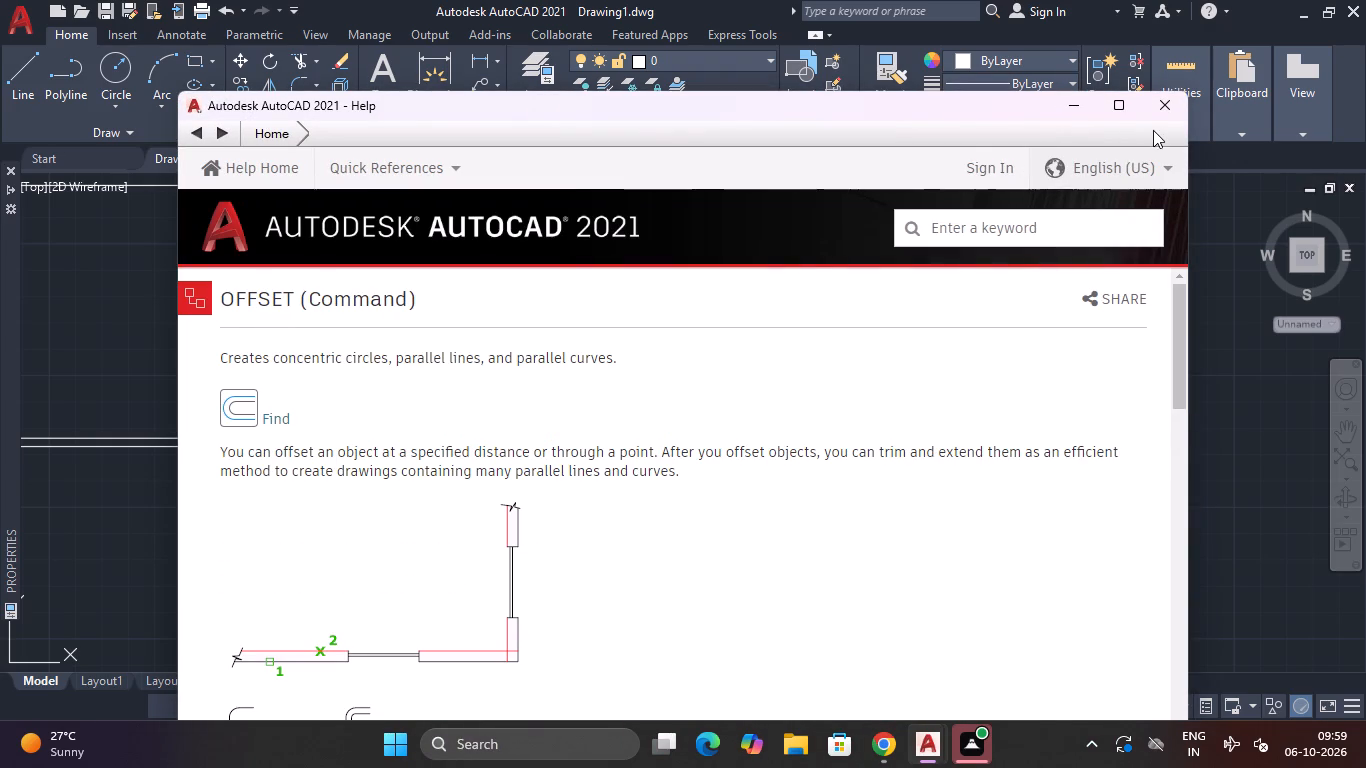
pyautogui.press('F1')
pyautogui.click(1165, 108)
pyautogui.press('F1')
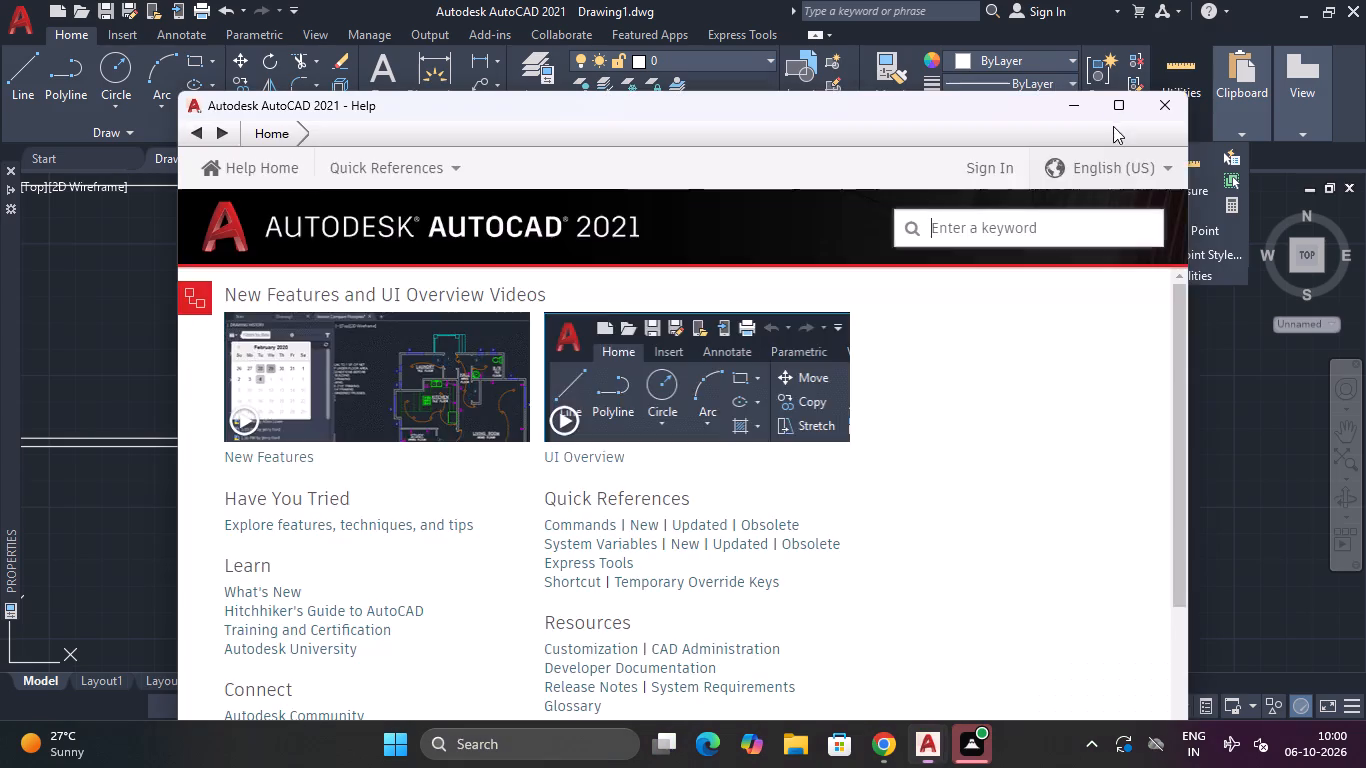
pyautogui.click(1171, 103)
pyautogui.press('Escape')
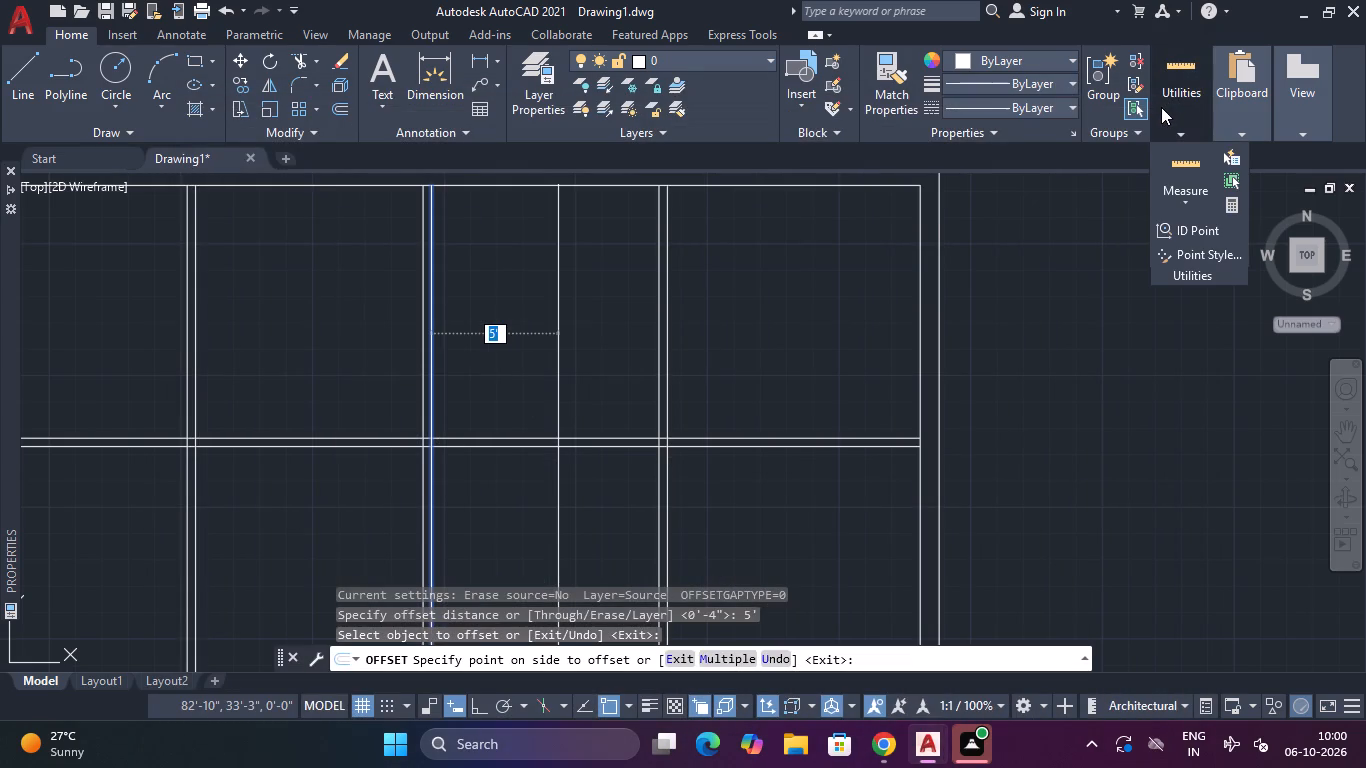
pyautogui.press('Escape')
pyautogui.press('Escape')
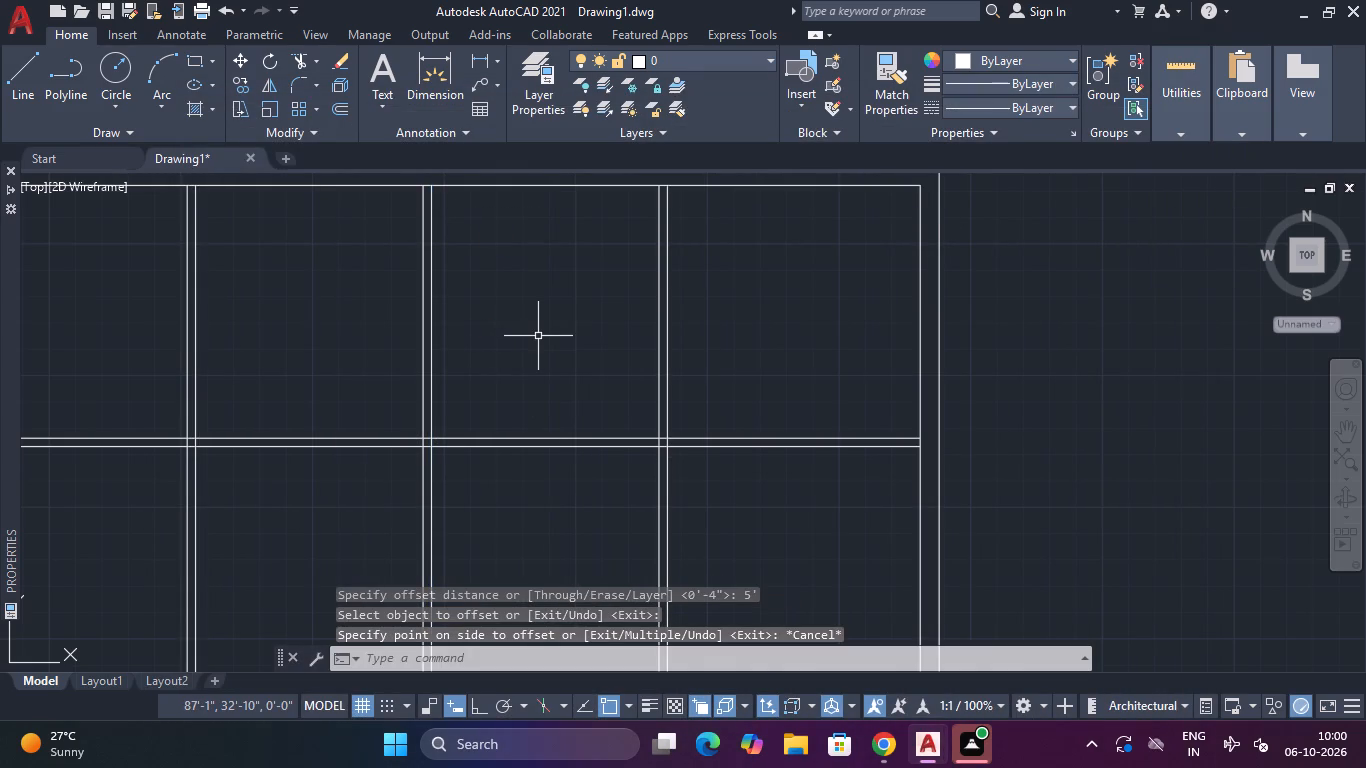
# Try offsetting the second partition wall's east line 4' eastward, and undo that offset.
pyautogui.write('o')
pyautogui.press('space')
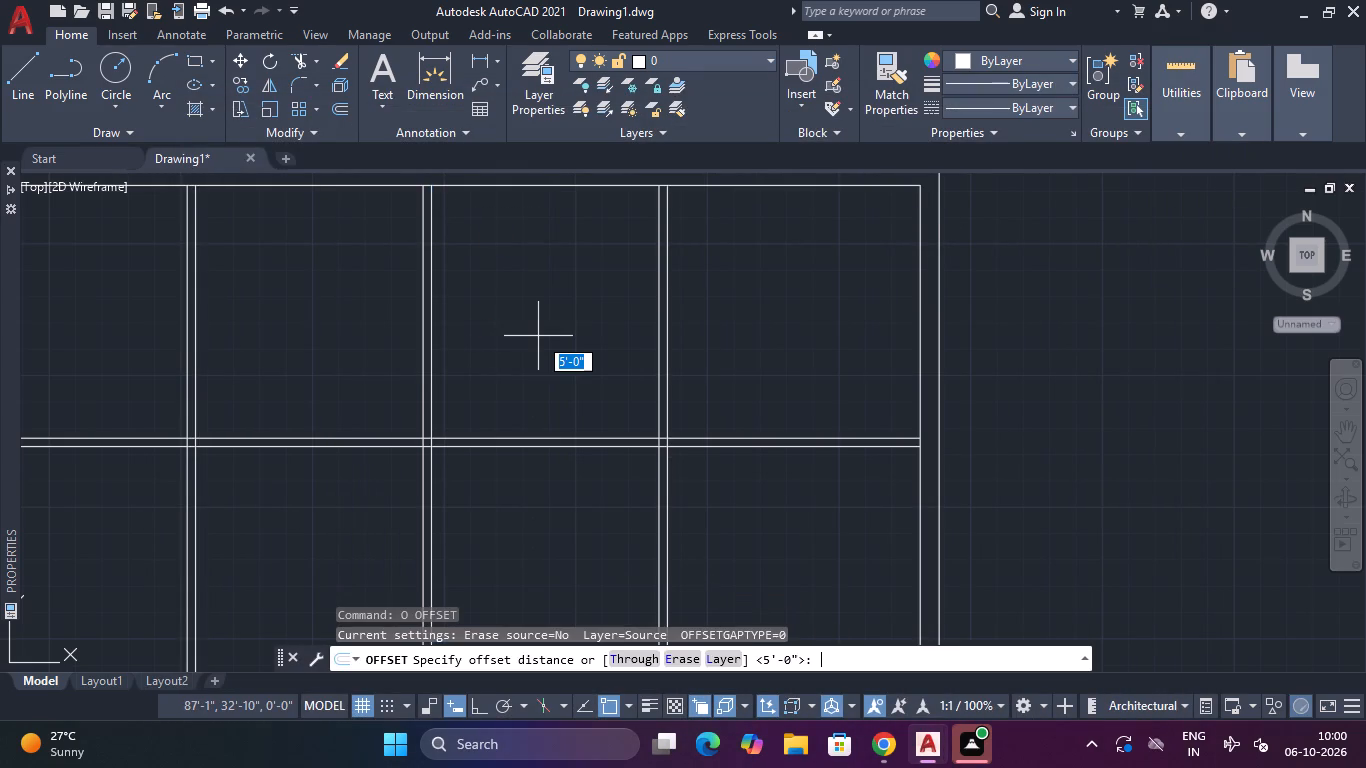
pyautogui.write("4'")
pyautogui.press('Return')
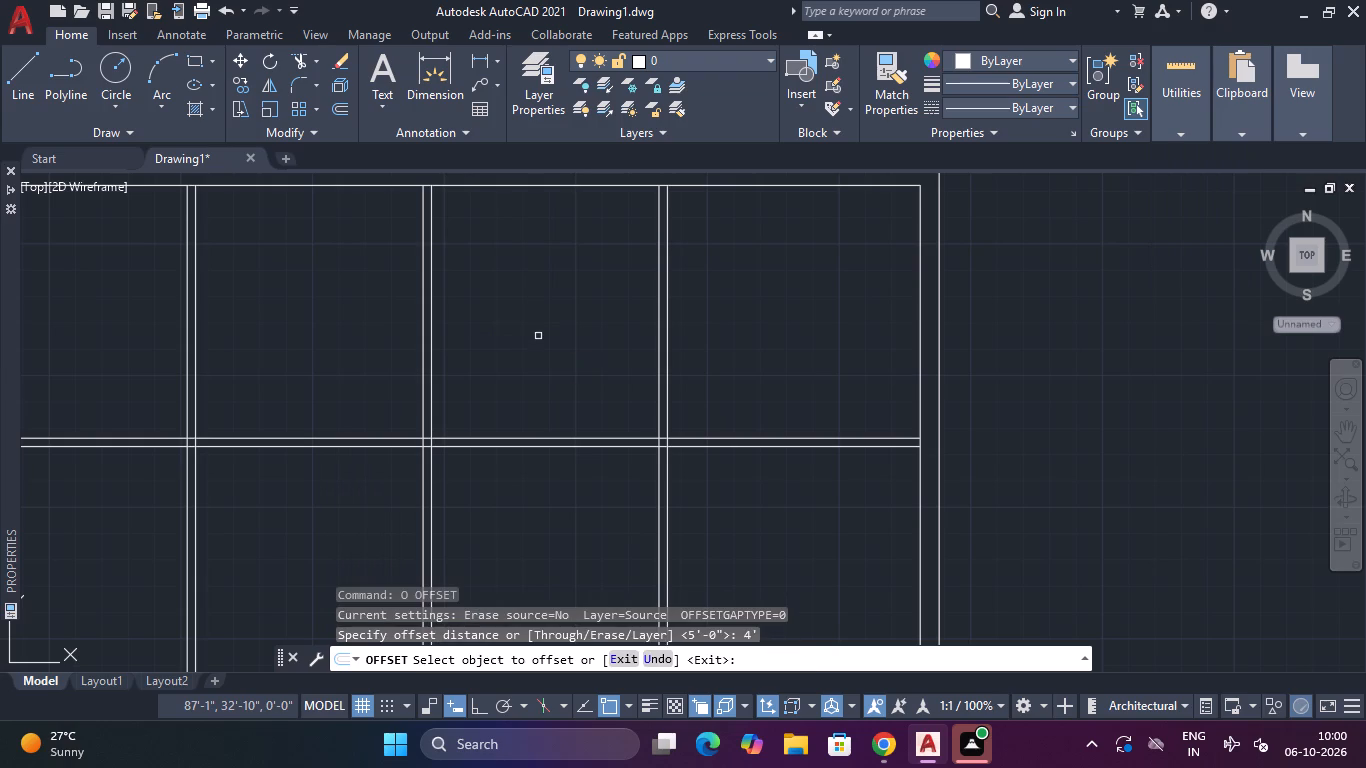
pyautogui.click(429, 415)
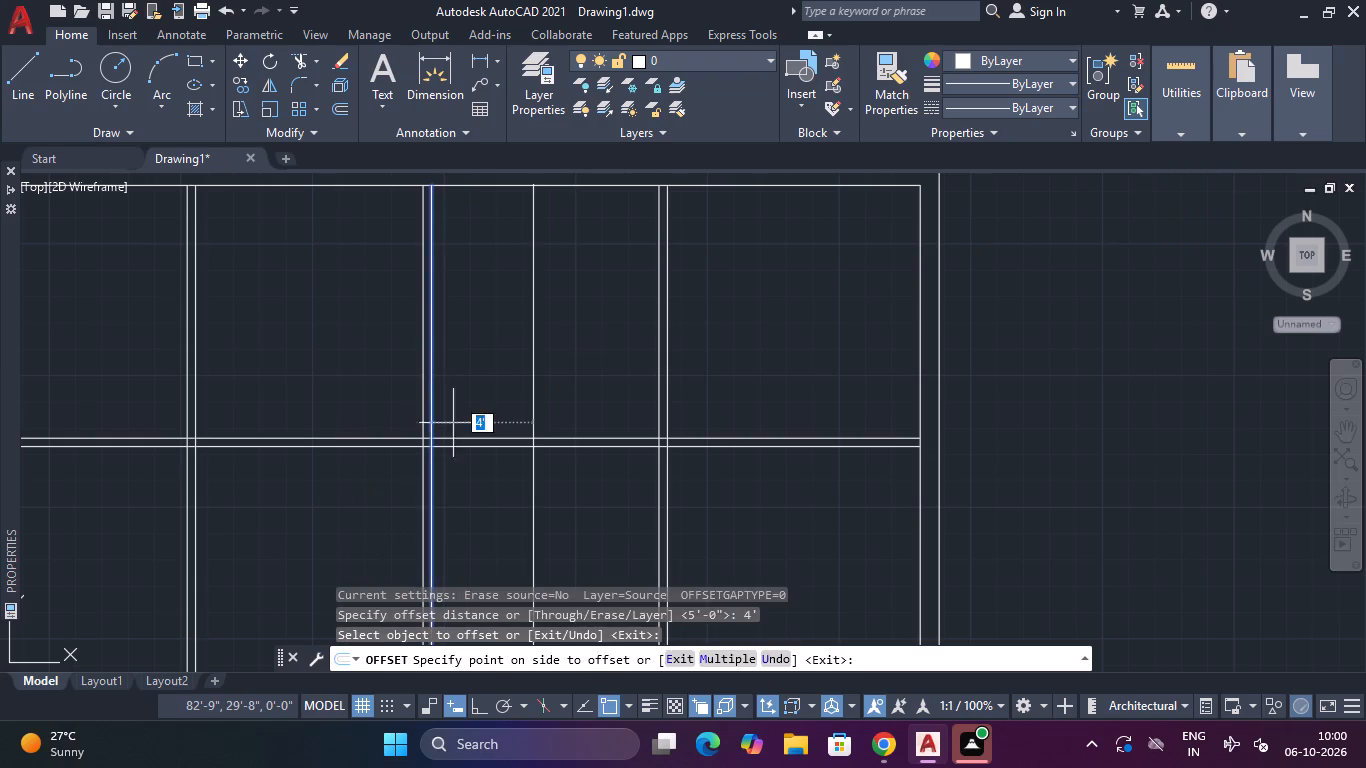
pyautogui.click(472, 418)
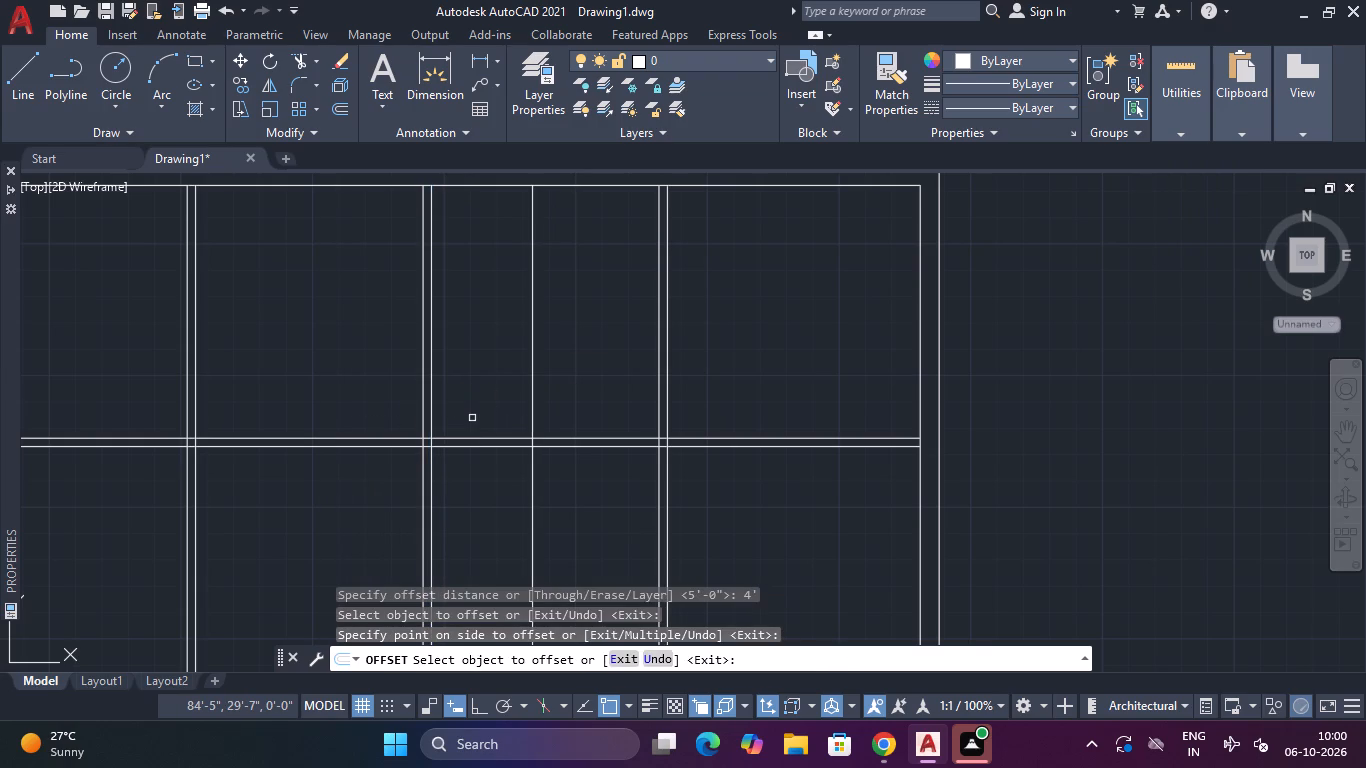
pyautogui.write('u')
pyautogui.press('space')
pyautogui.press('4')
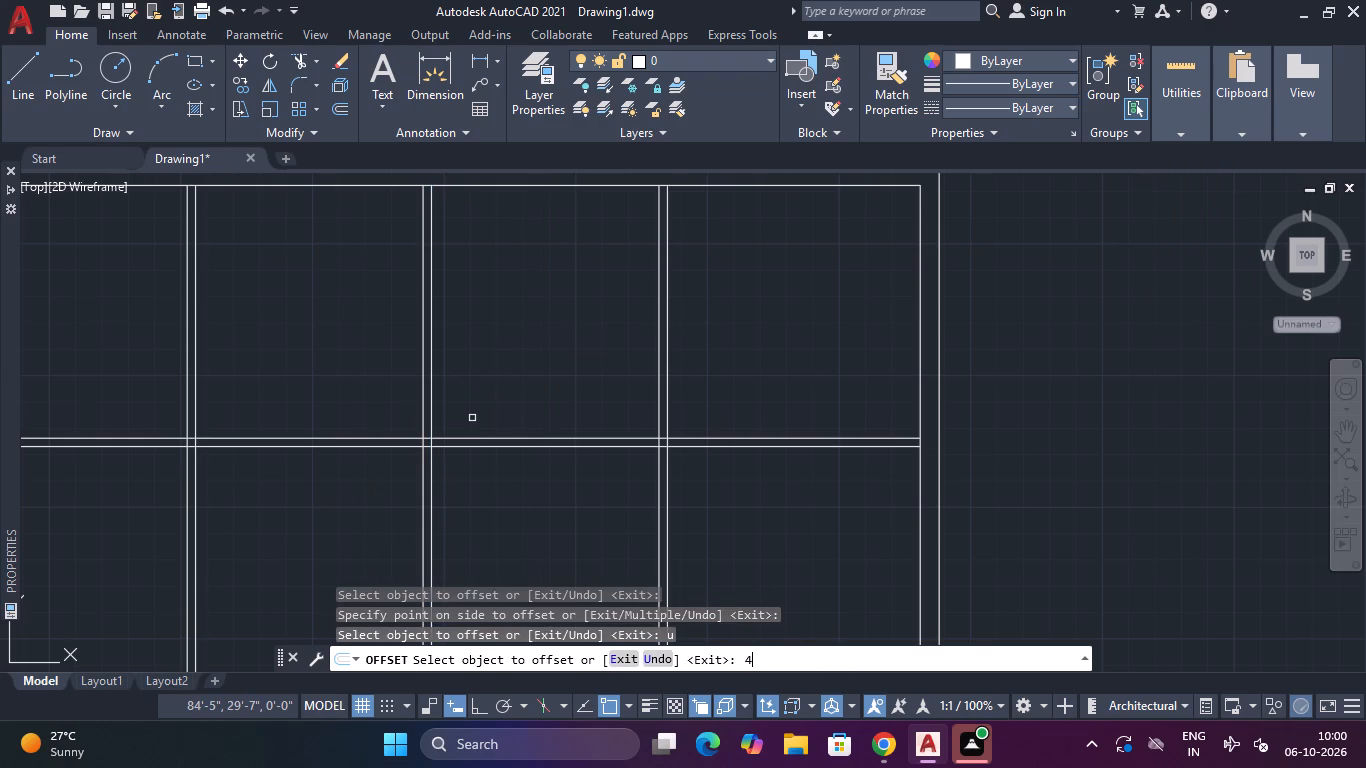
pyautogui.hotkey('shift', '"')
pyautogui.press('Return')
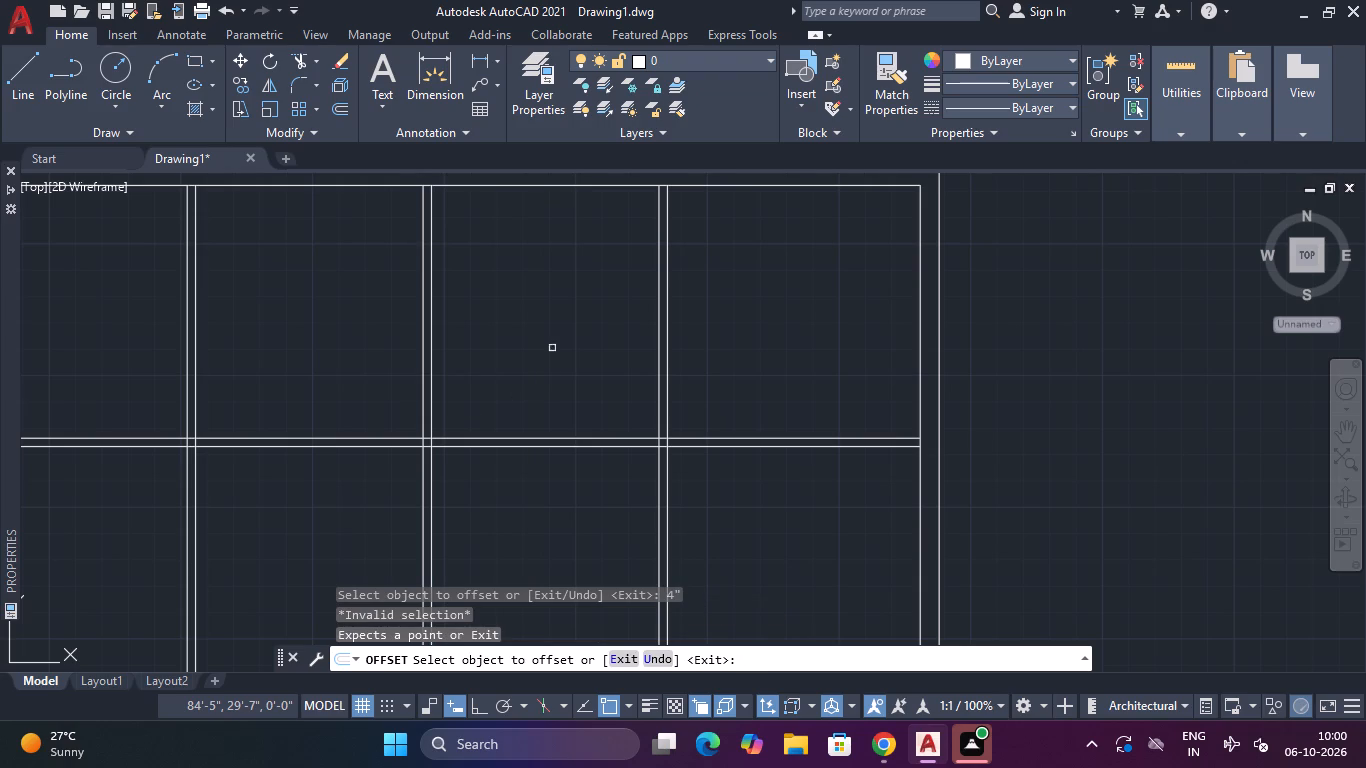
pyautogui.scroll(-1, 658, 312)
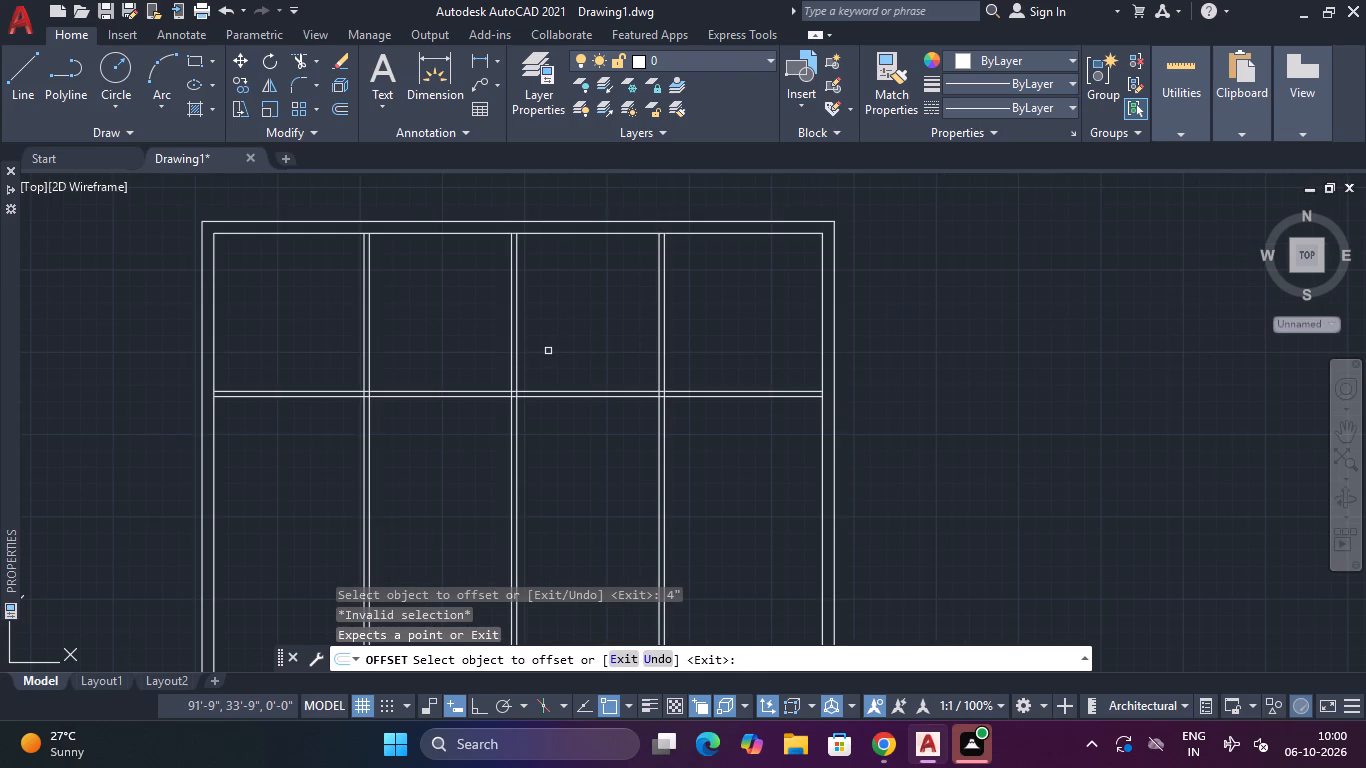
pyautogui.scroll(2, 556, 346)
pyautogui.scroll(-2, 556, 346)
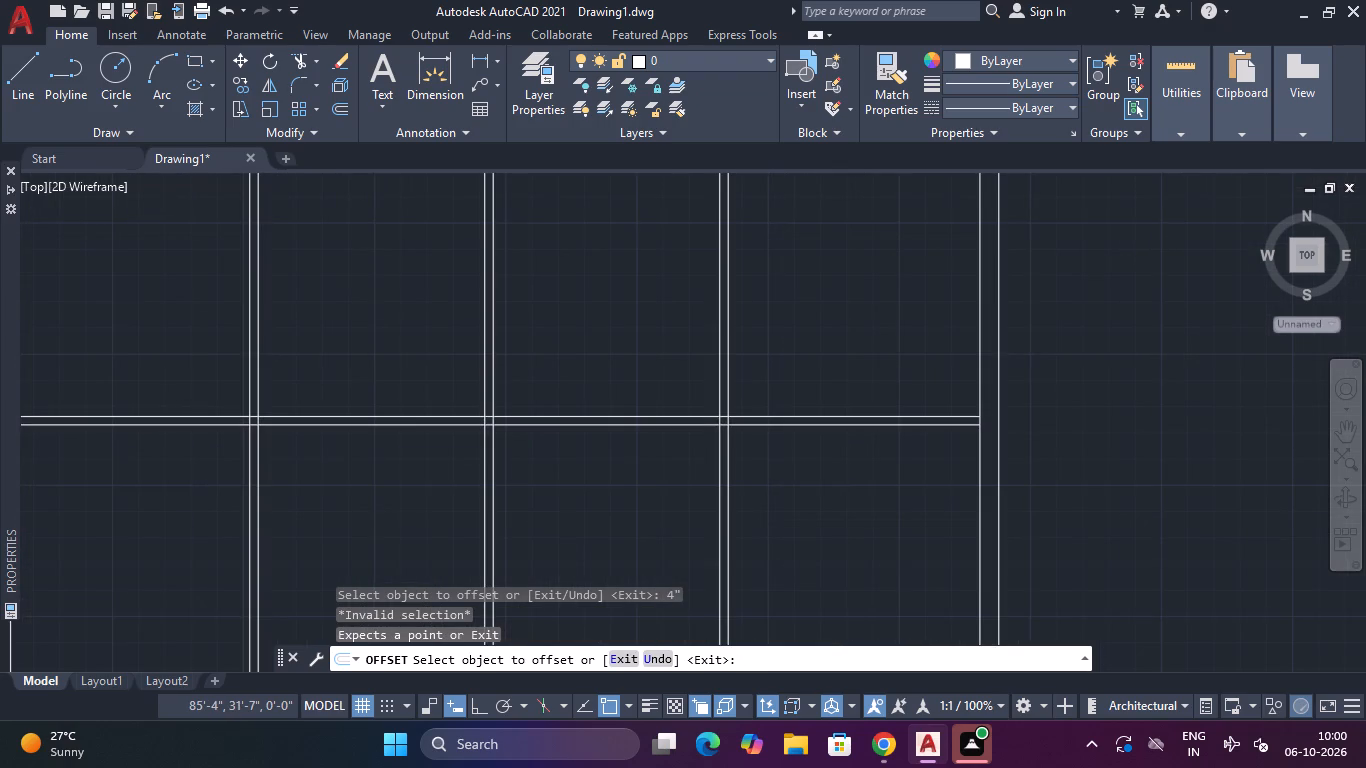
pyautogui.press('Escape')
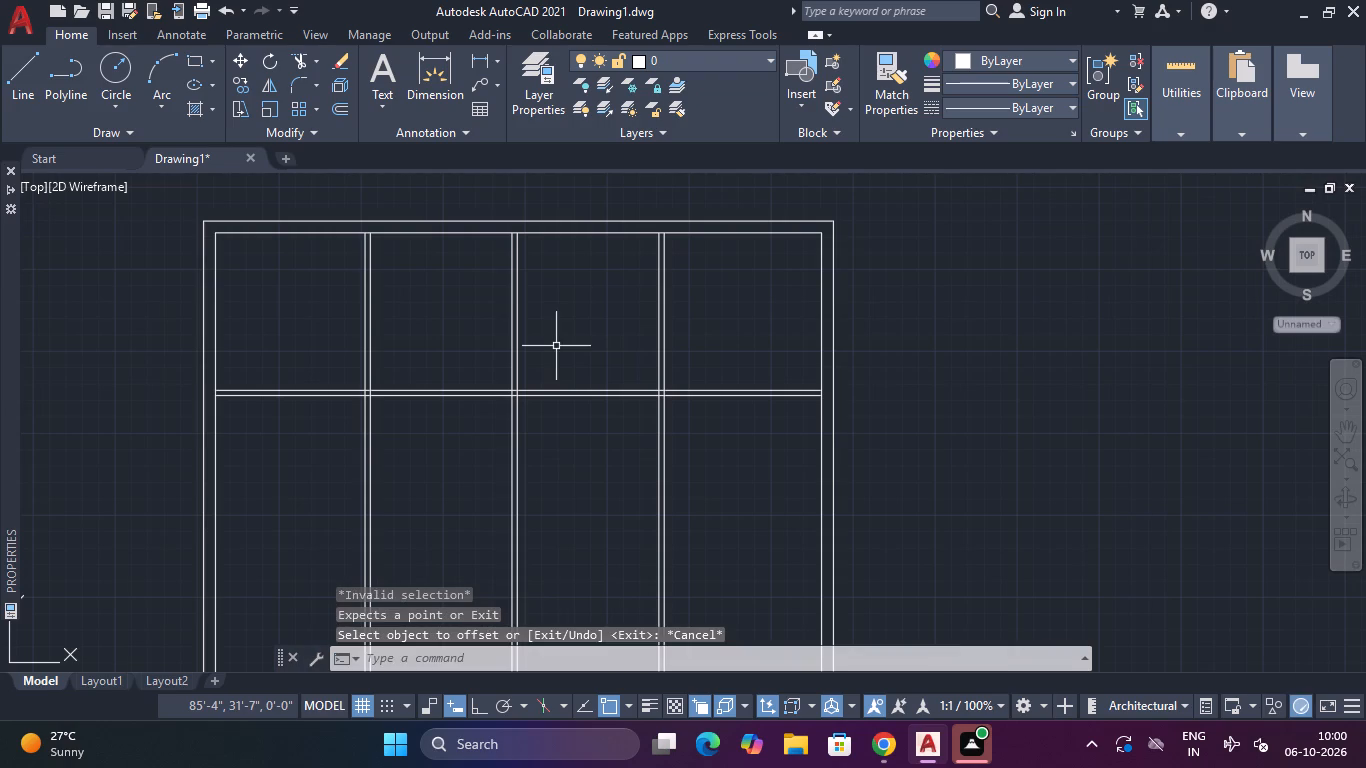
# Offset the second partition wall's east line 4' eastward to set the width of a narrow north-row room.
pyautogui.write('o')
pyautogui.press('space')
pyautogui.press('5')
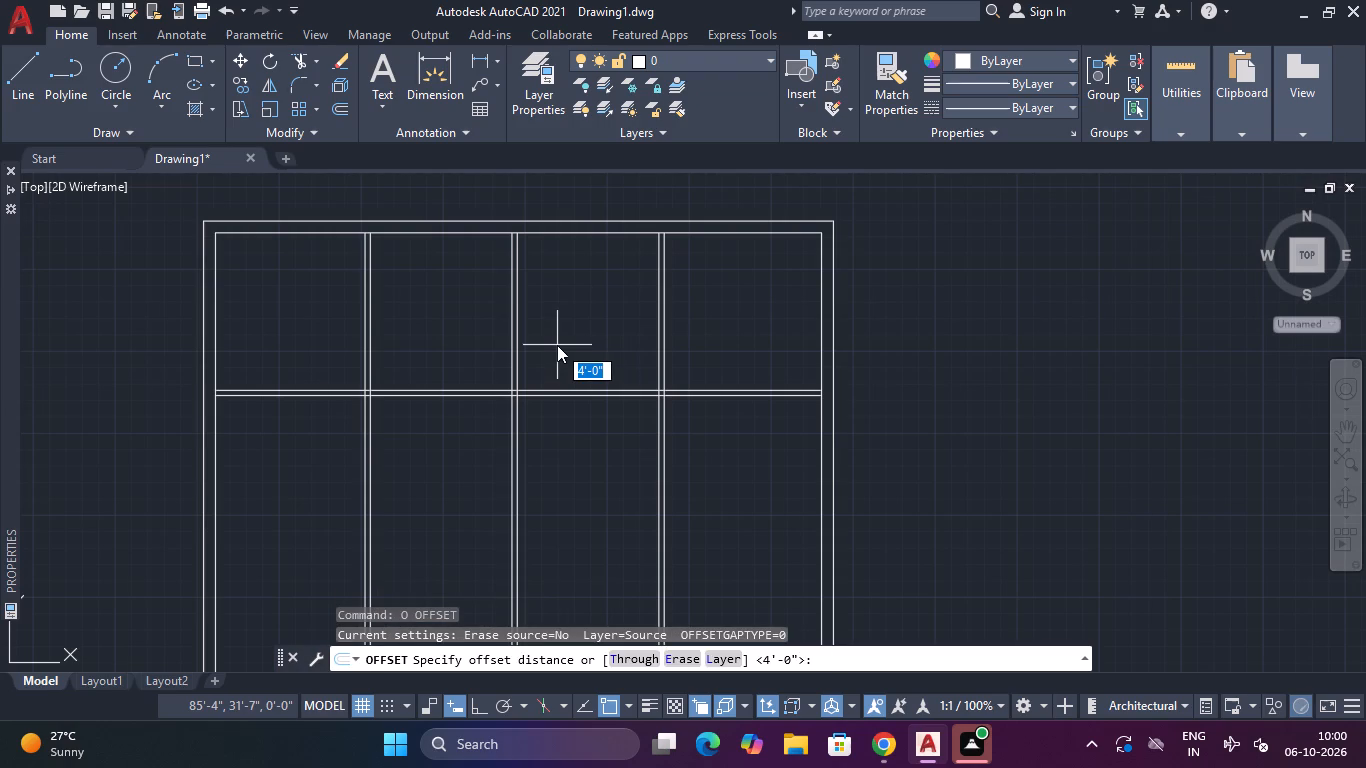
pyautogui.press('BackSpace')
pyautogui.write("4'")
pyautogui.press('Return')
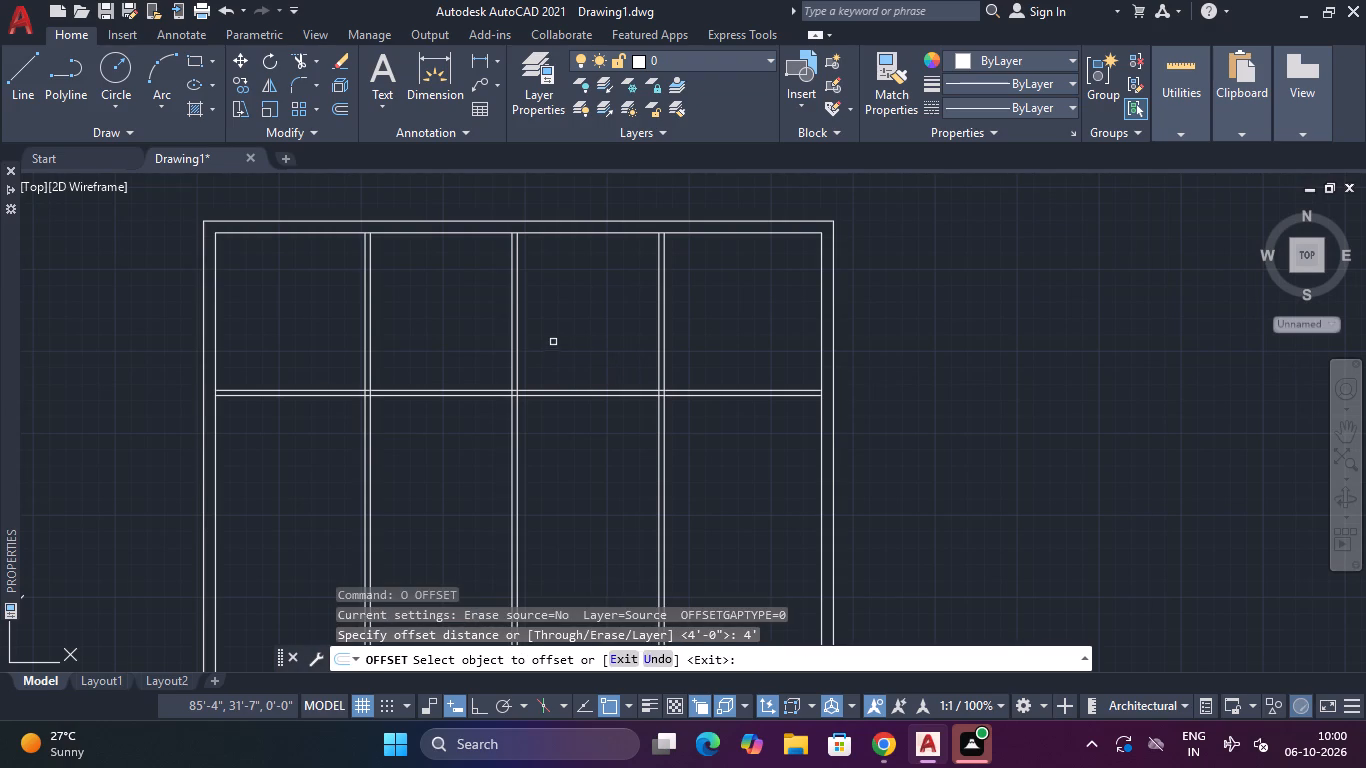
pyautogui.scroll(1, 553, 342)
pyautogui.click(496, 342)
pyautogui.click(529, 339)
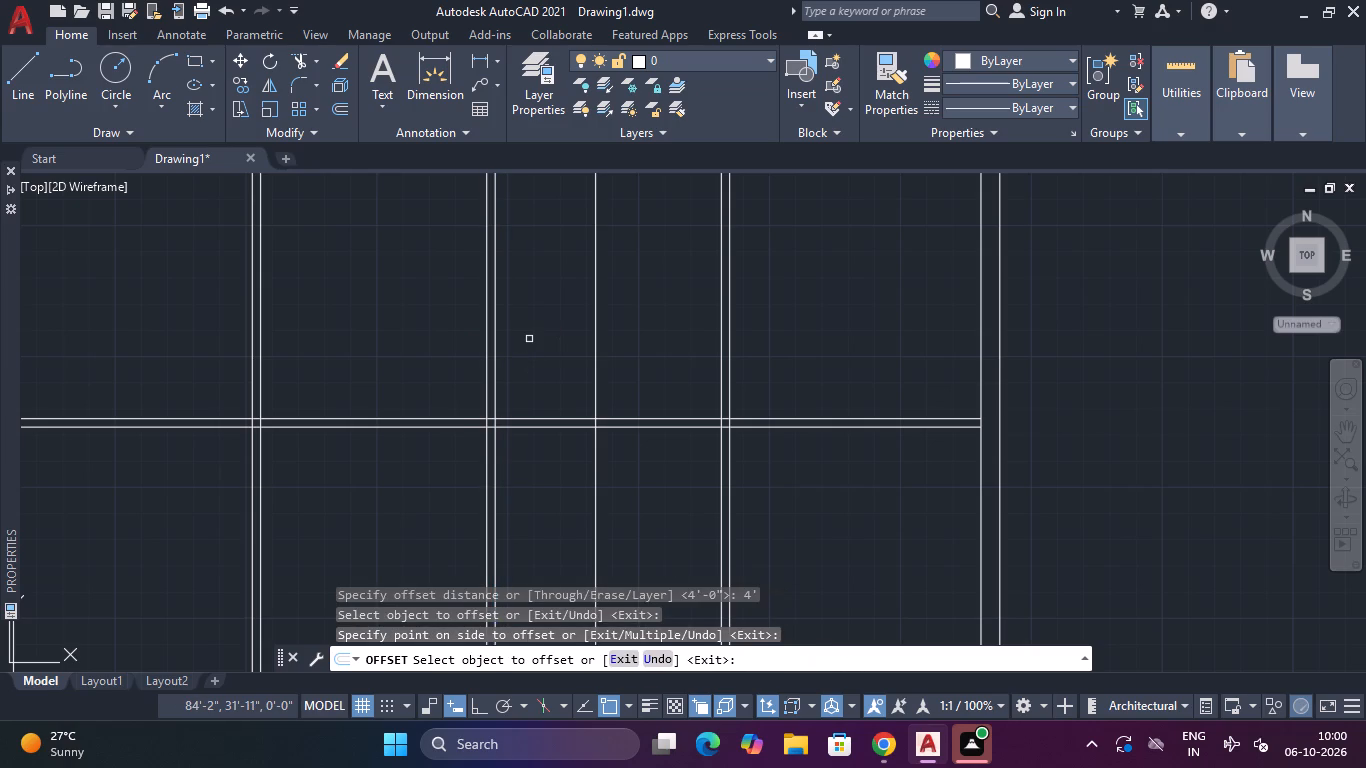
pyautogui.press('Escape')
# Offset the narrow room's new vertical line 4" westward to give its partition wall thickness.
pyautogui.write('o')
pyautogui.press('space')
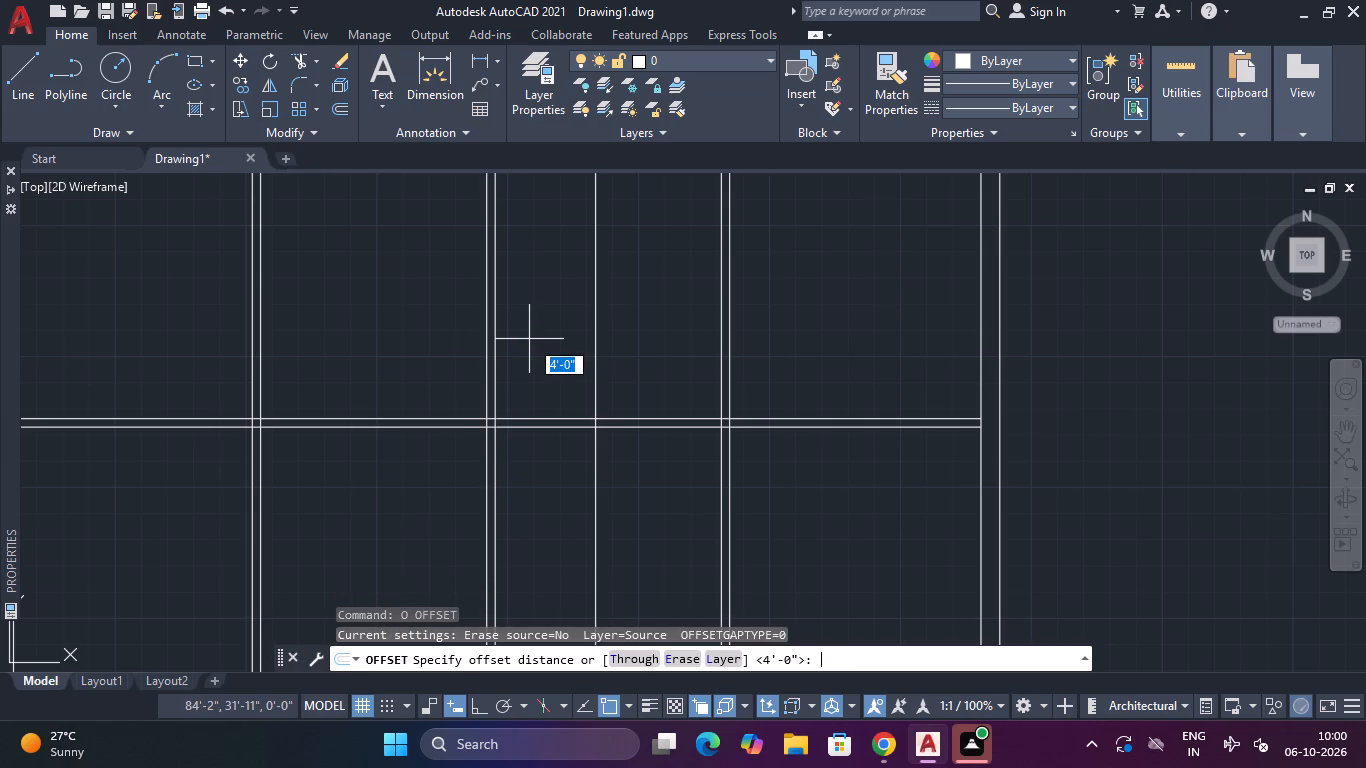
pyautogui.write('4"')
pyautogui.press('Return')
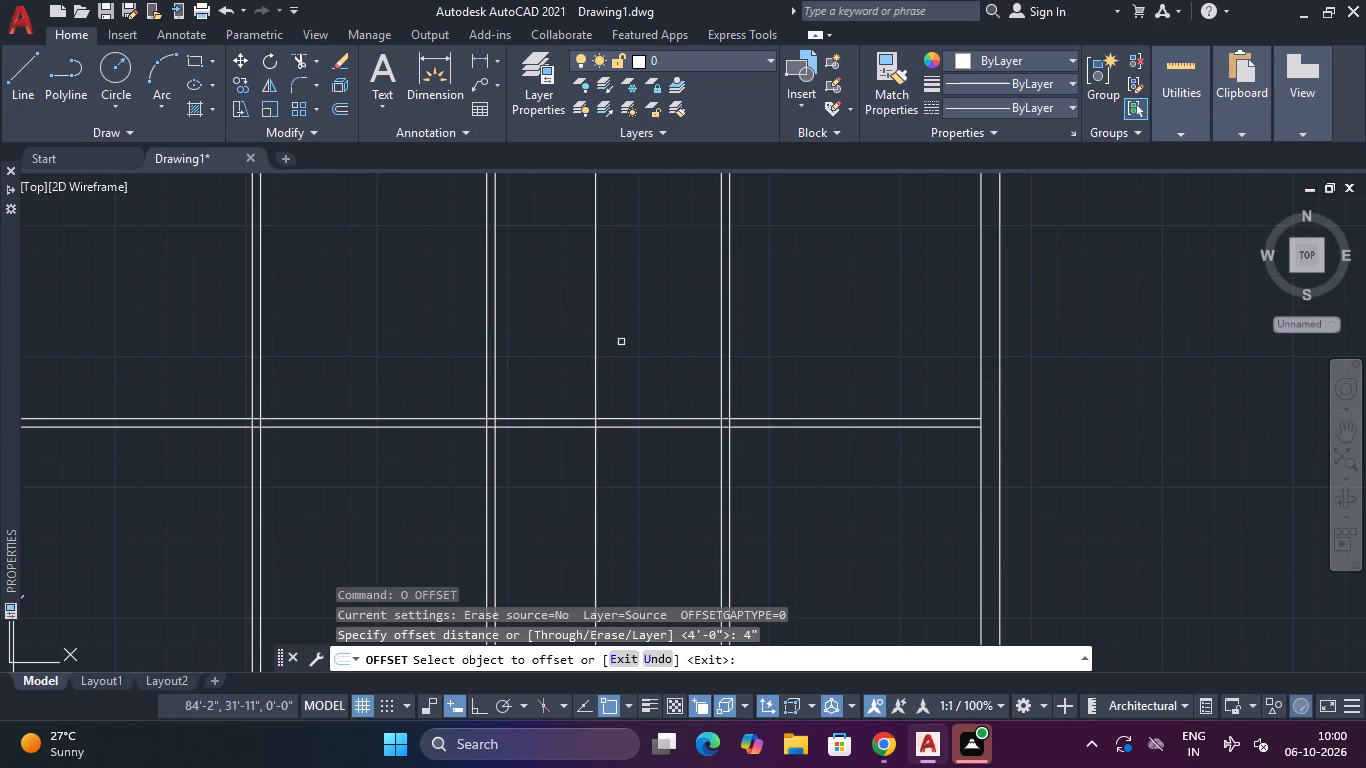
pyautogui.click(596, 342)
pyautogui.click(603, 355)
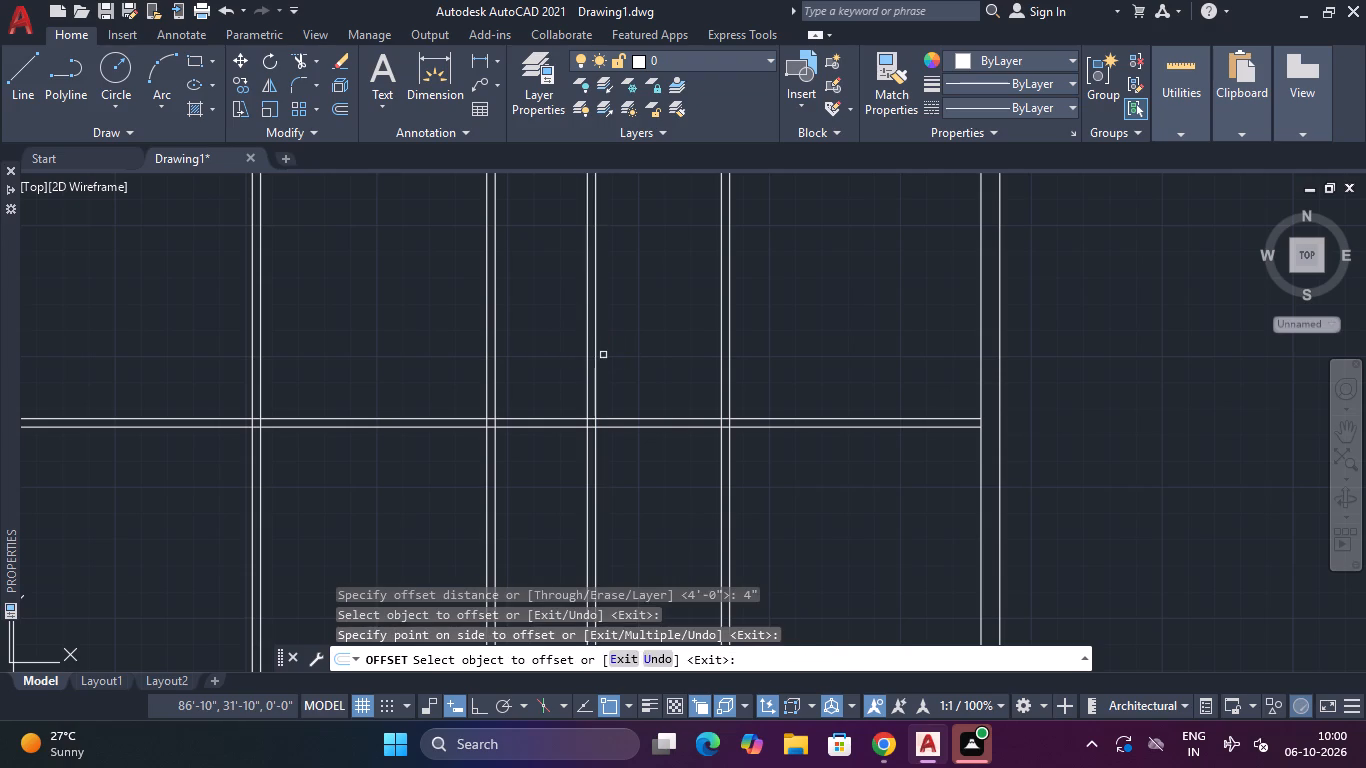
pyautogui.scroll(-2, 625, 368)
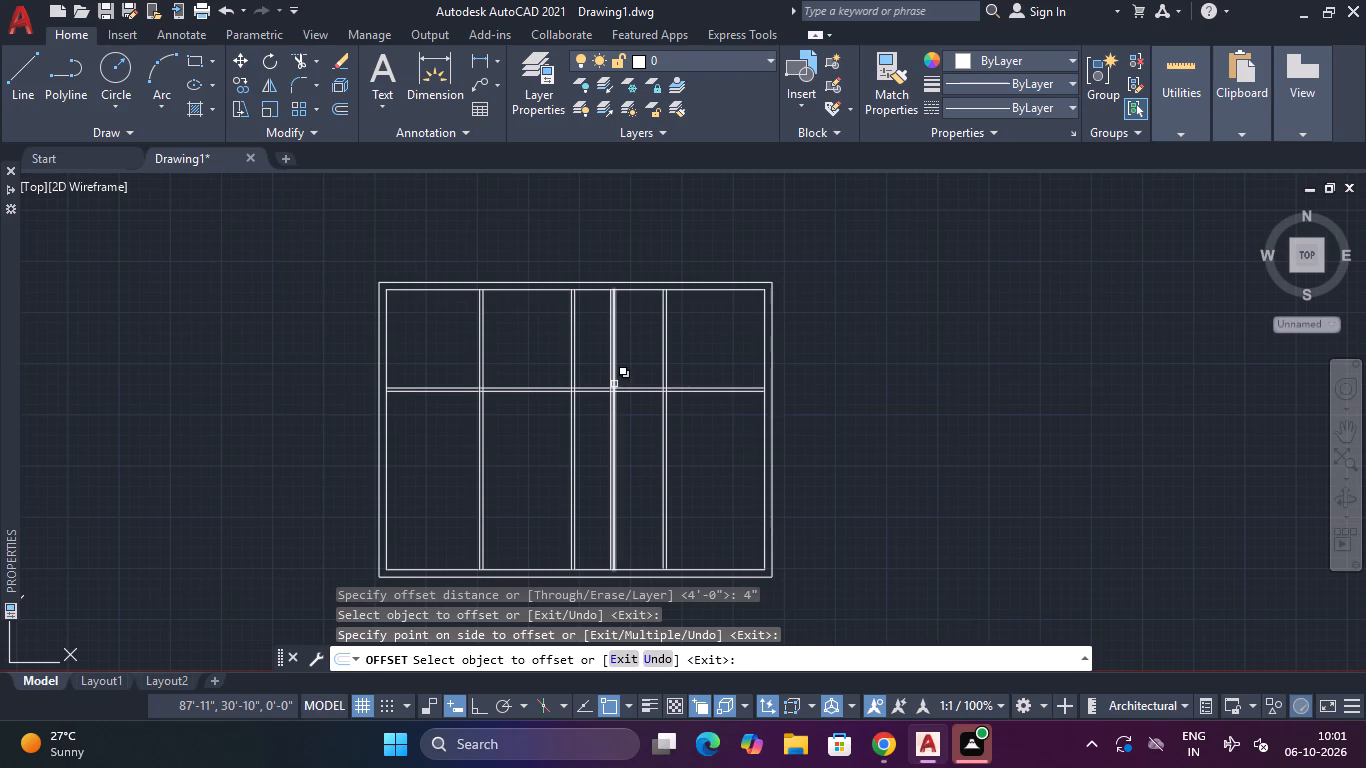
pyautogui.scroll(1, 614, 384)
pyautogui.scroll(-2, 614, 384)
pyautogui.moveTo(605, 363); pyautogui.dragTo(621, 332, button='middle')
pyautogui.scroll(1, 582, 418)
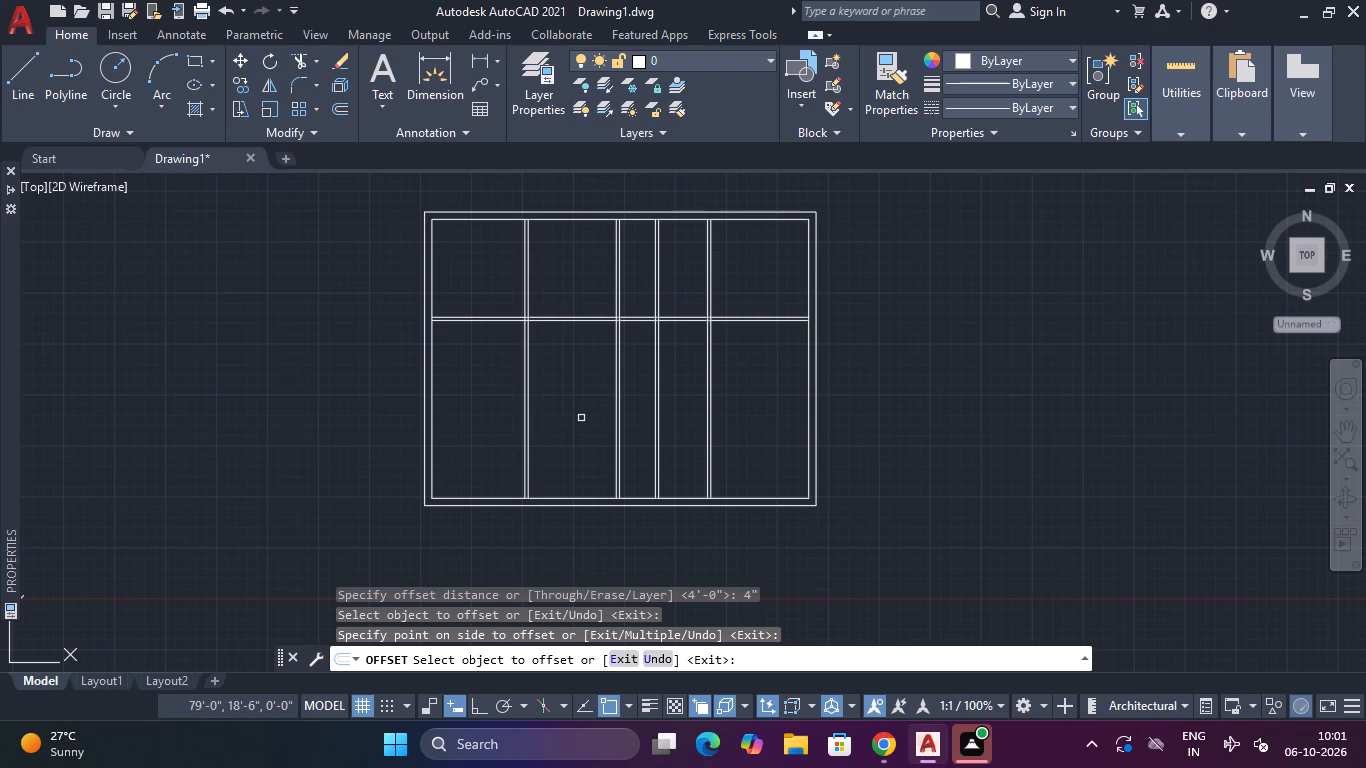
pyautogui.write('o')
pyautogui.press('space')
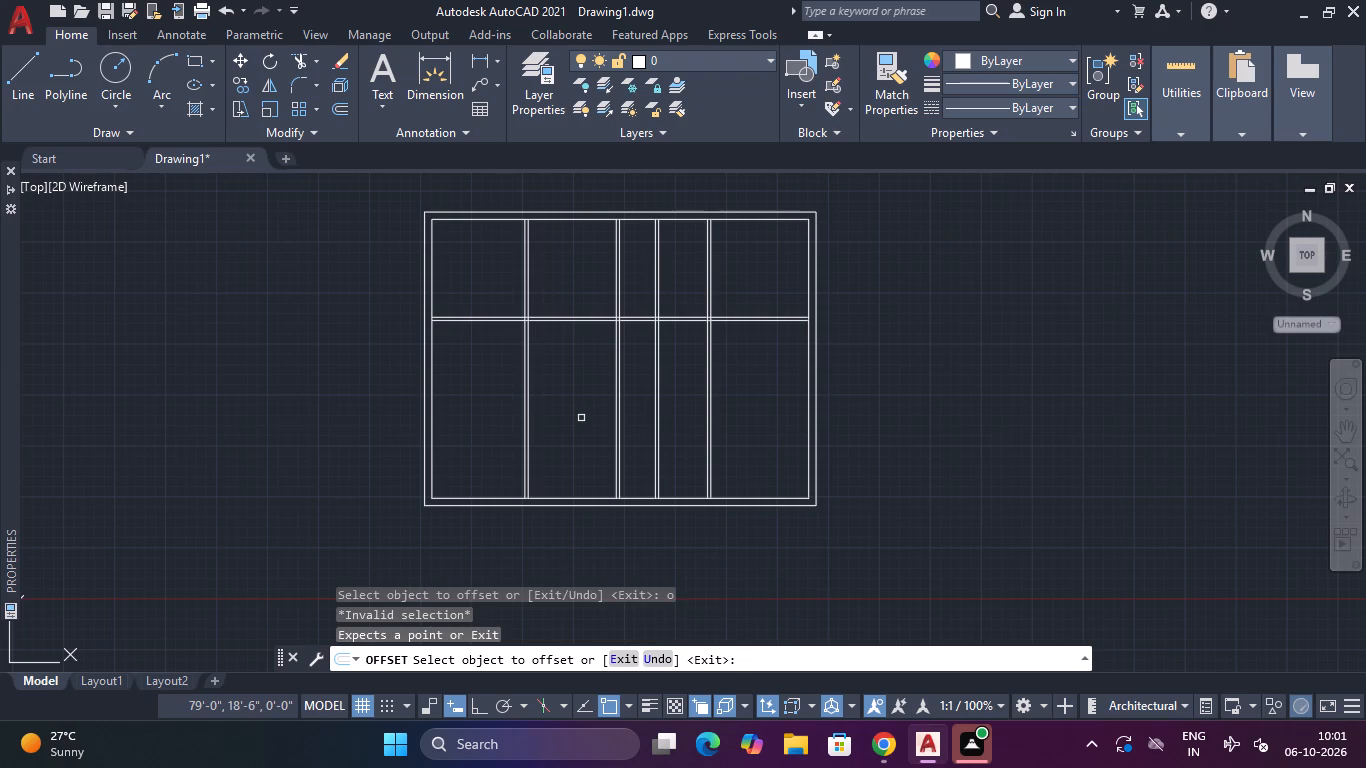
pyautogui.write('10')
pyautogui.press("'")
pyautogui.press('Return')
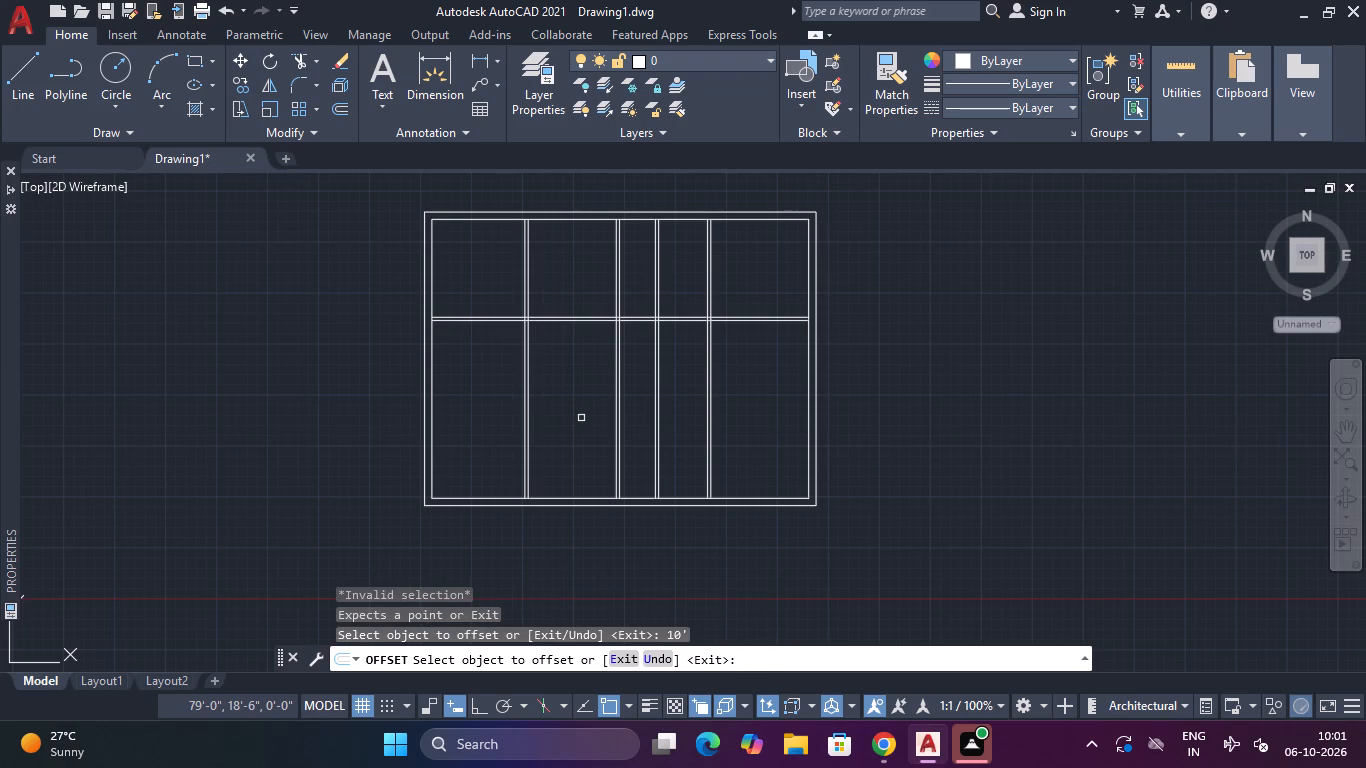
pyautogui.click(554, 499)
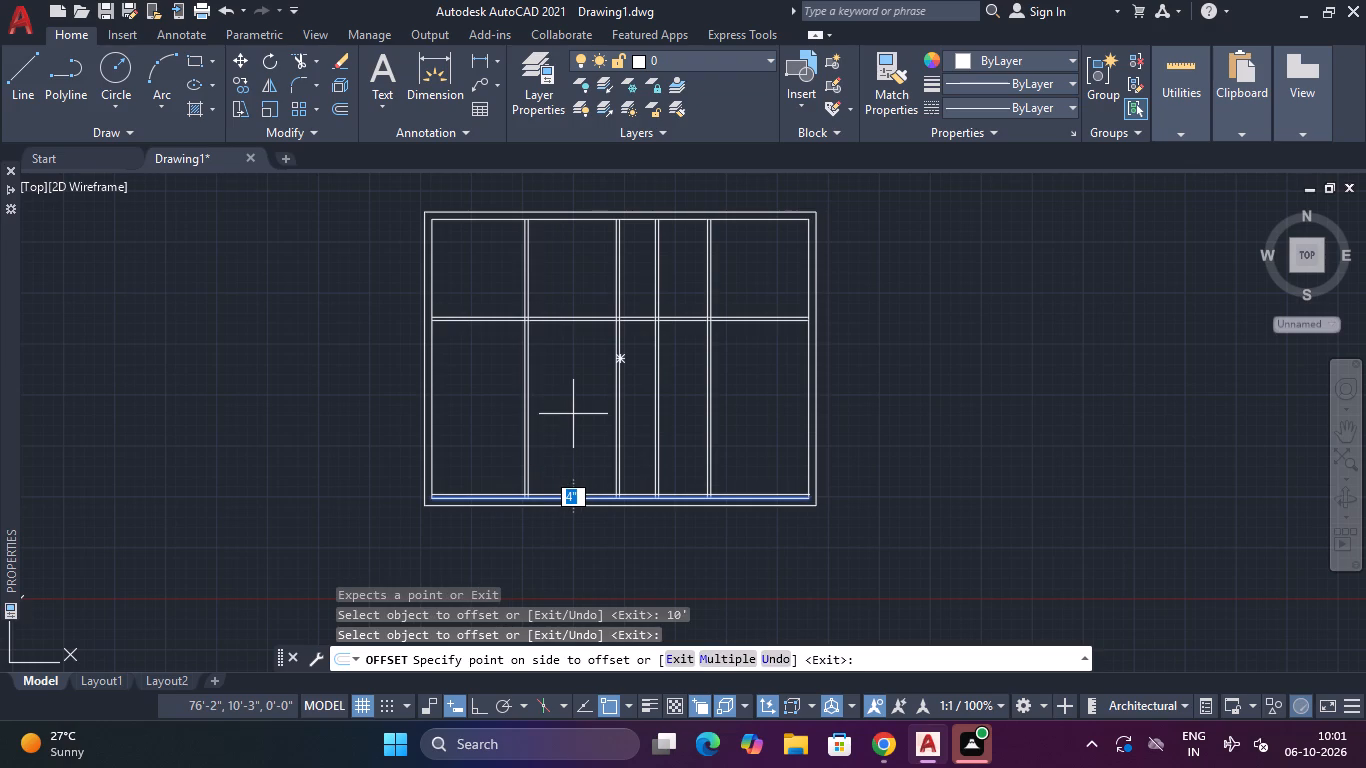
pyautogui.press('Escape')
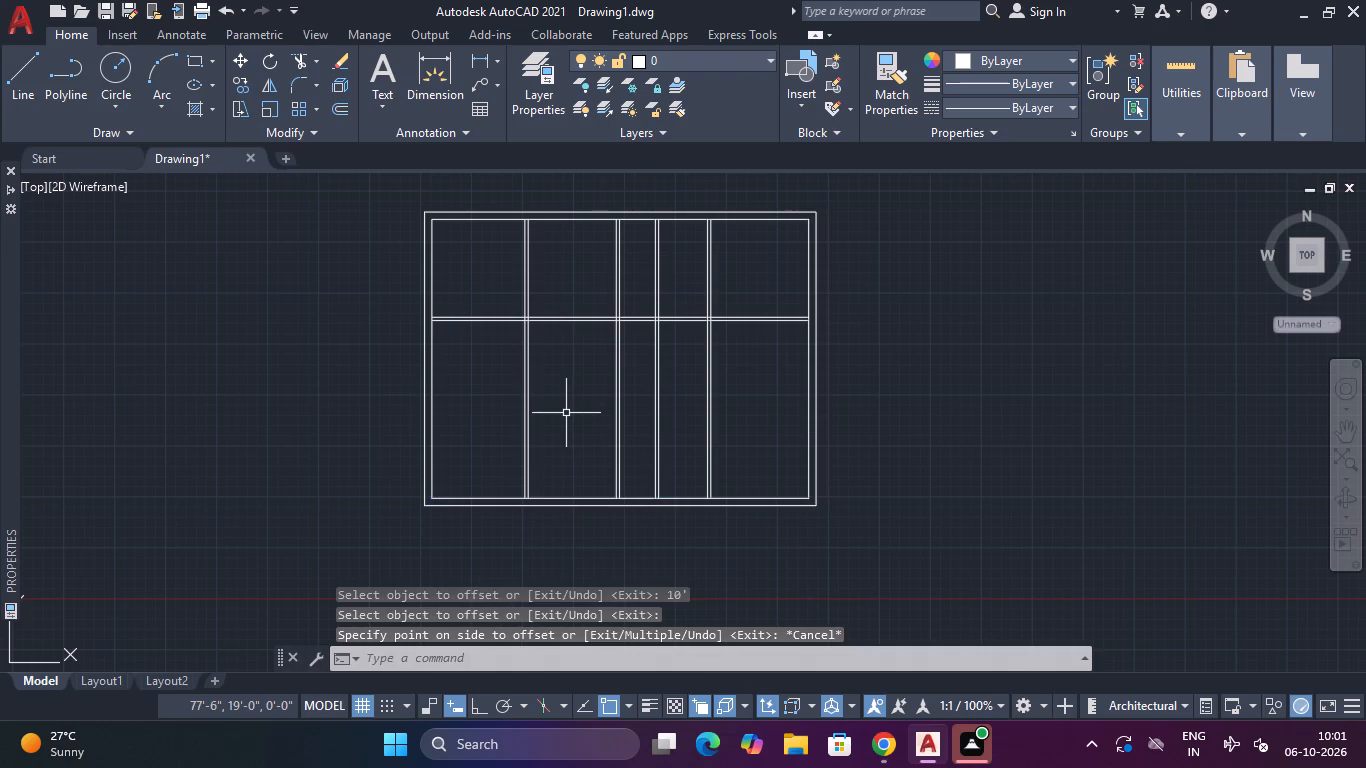
# Offset the south wall's inner line 10' northward to set the depth of the south row of rooms.
pyautogui.write('o')
pyautogui.press('space')
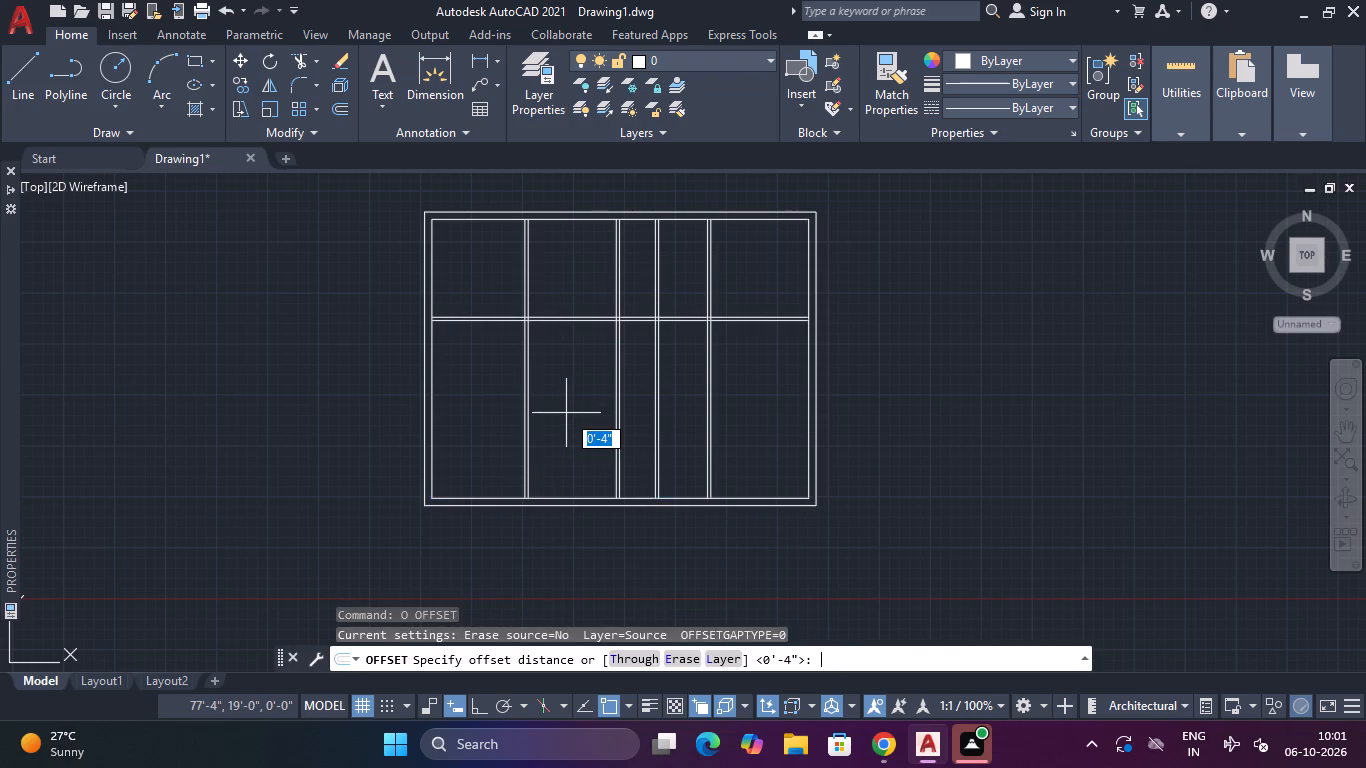
pyautogui.write("10'")
pyautogui.press('Return')
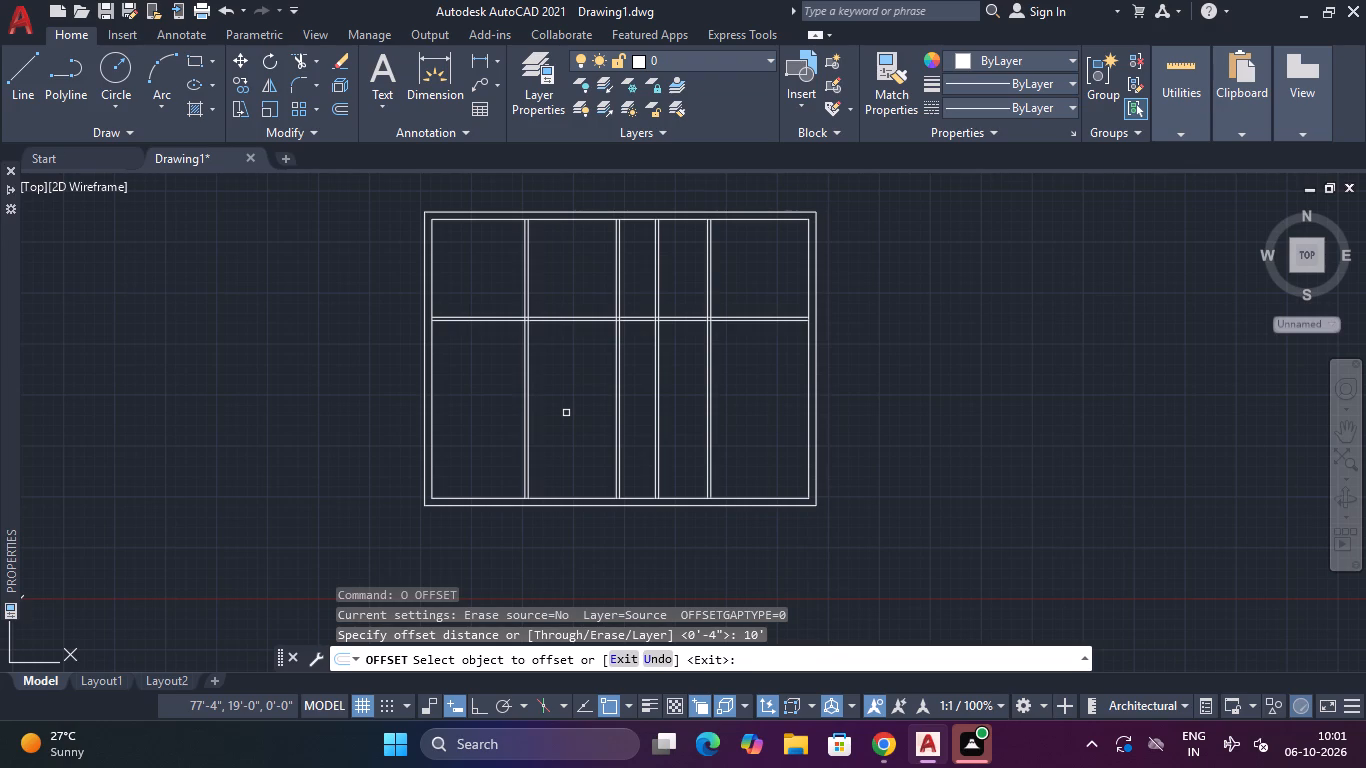
pyautogui.click(575, 496)
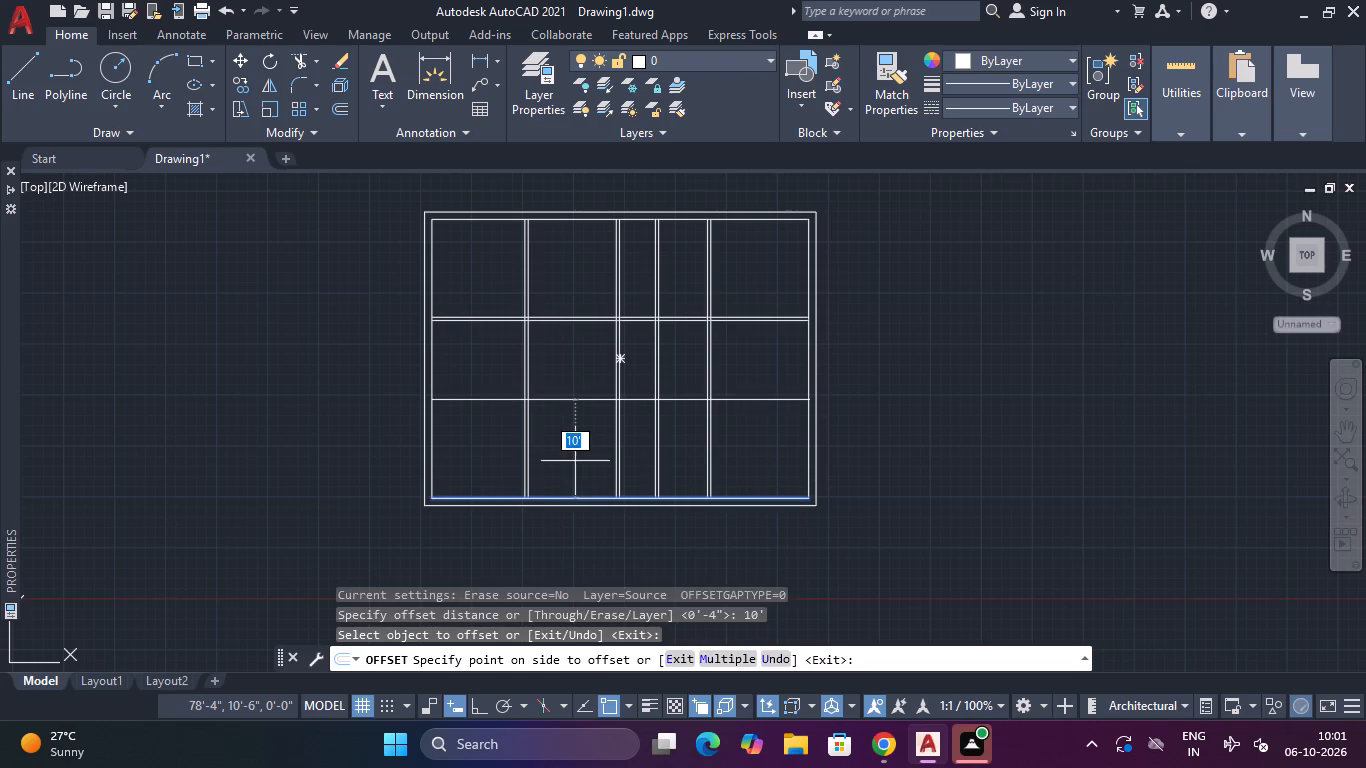
pyautogui.click(575, 461)
pyautogui.press('Escape')
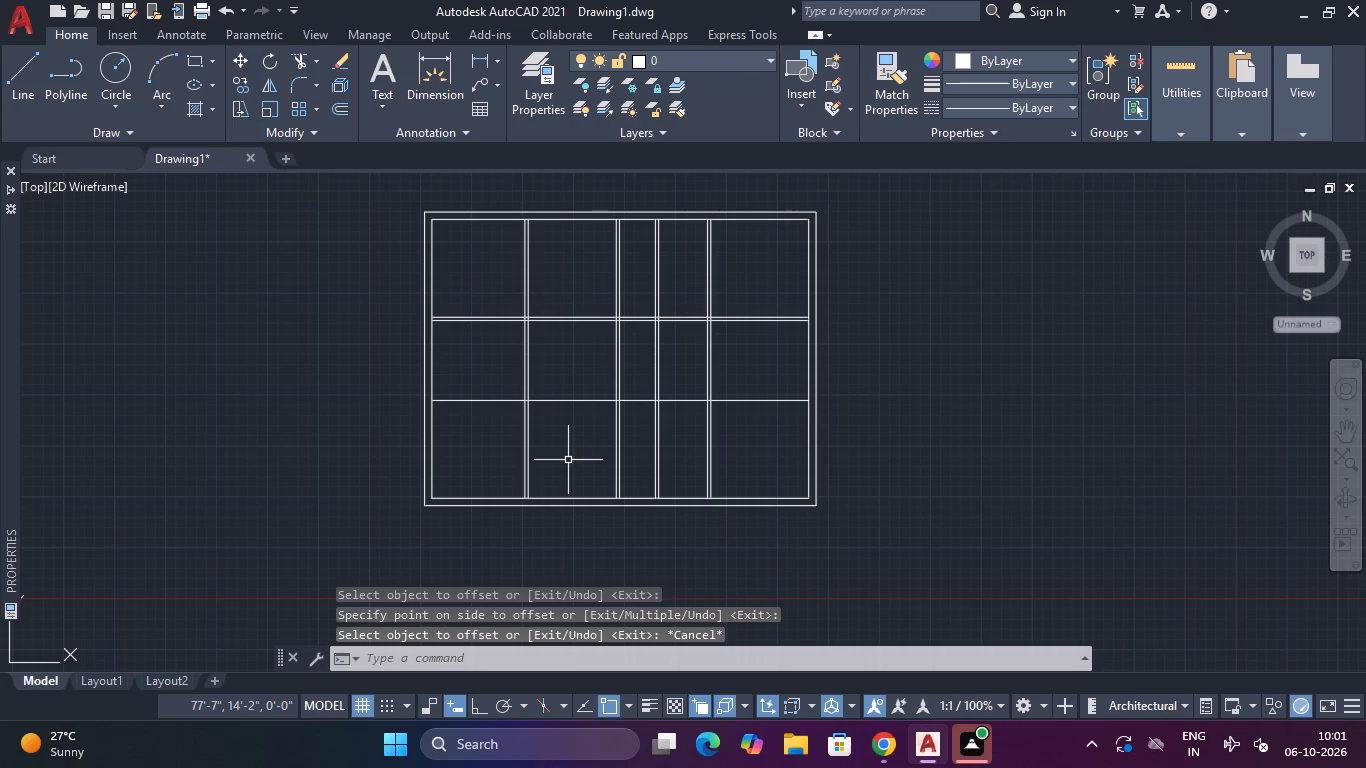
# Offset the south row's new horizontal line 4" northward to form its partition wall.
pyautogui.write('o')
pyautogui.press('space')
pyautogui.write('4"')
pyautogui.press('Return')
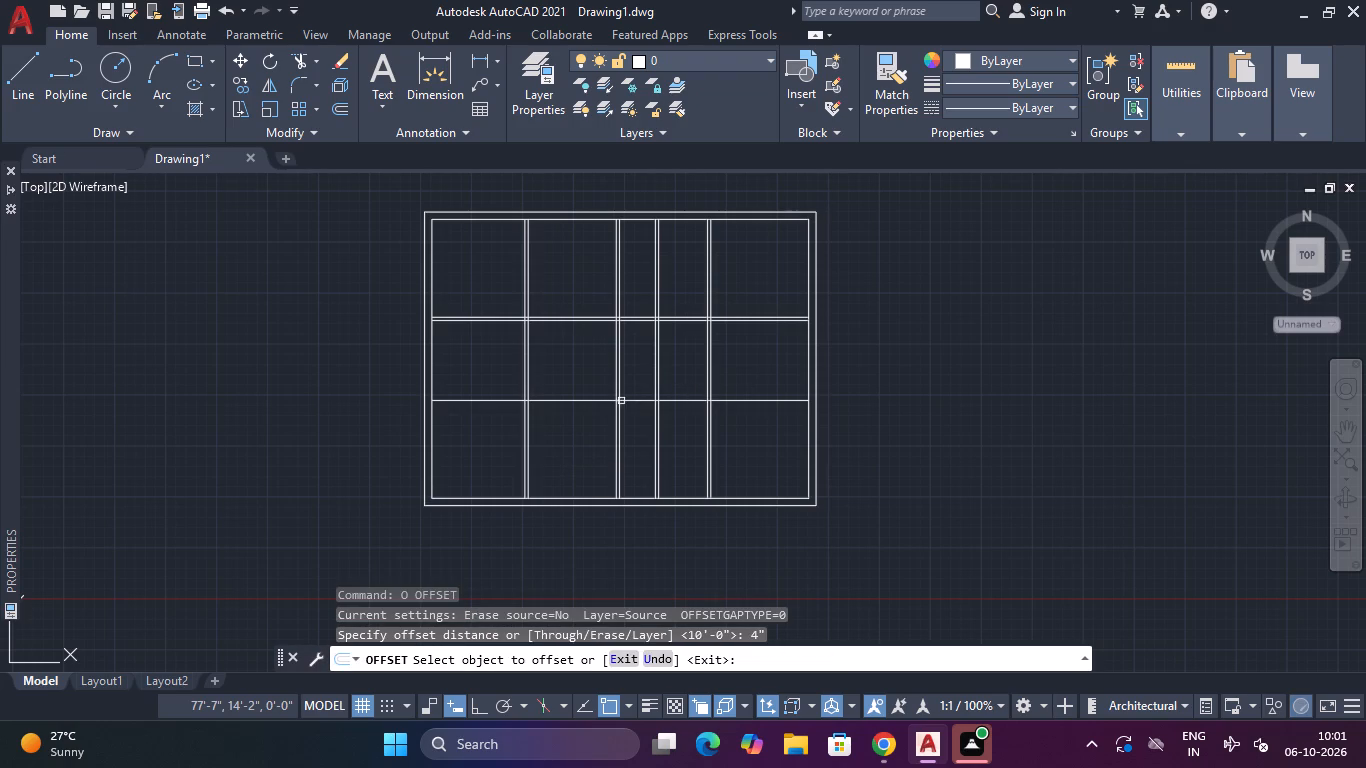
pyautogui.click(592, 399)
pyautogui.click(582, 372)
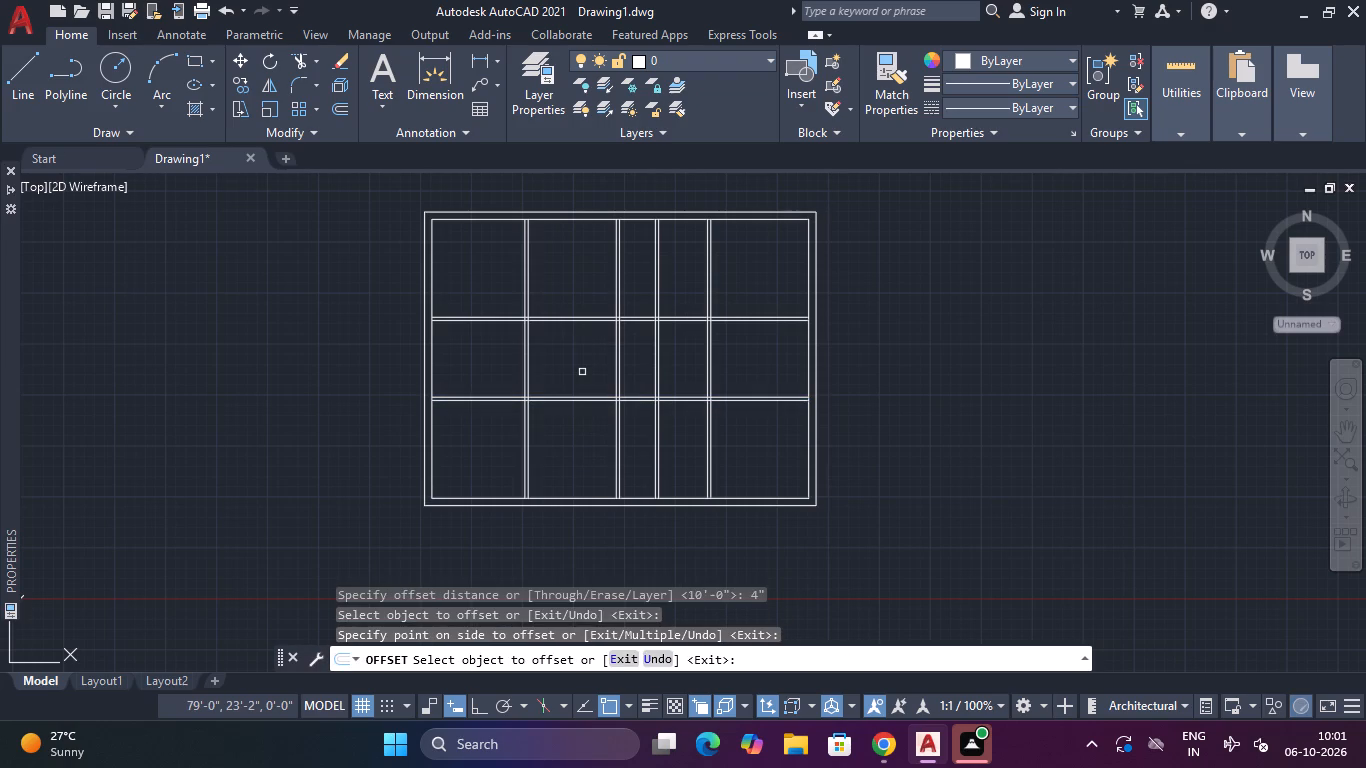
pyautogui.press('Escape')
pyautogui.press('Escape')
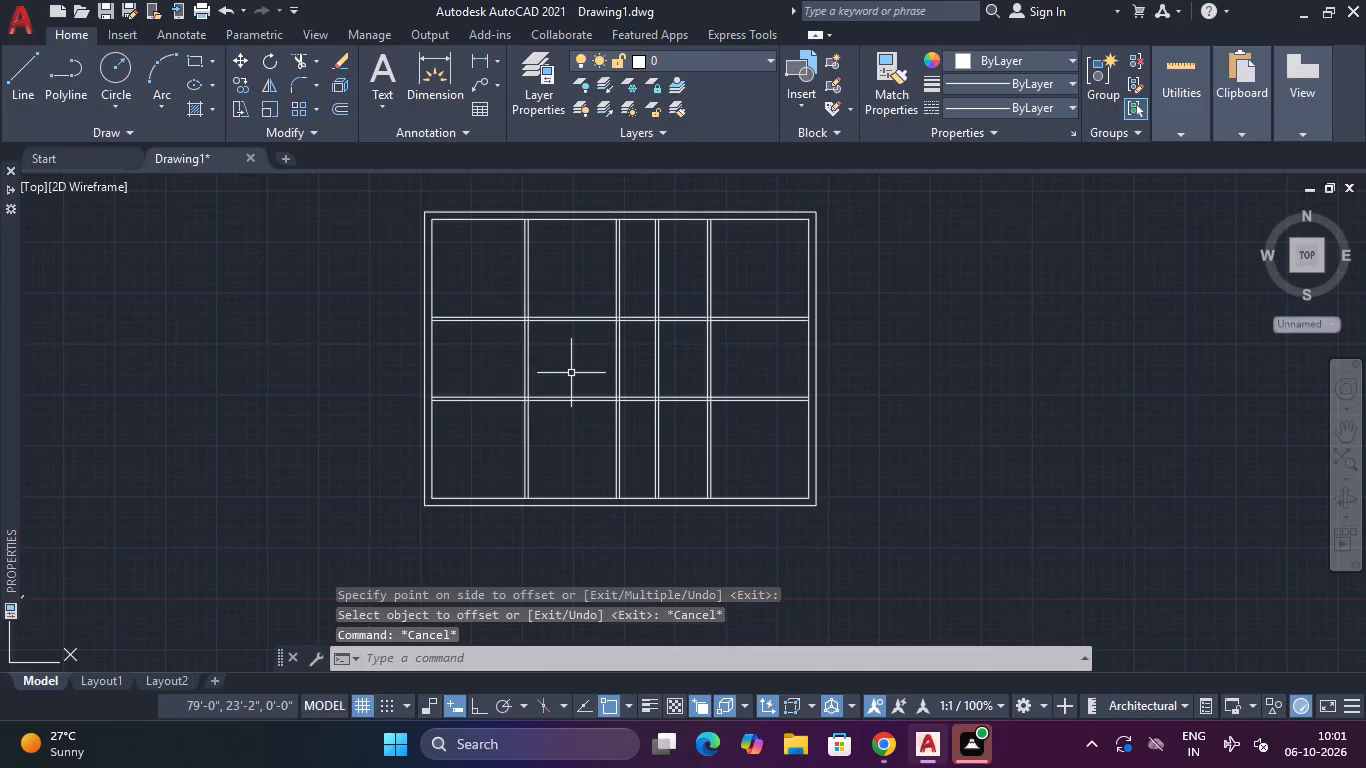
pyautogui.press('Escape')
# Offset the west wall's inner line 12' eastward to set the width of the southwest room.
pyautogui.write('o')
pyautogui.press('space')
pyautogui.write("12'")
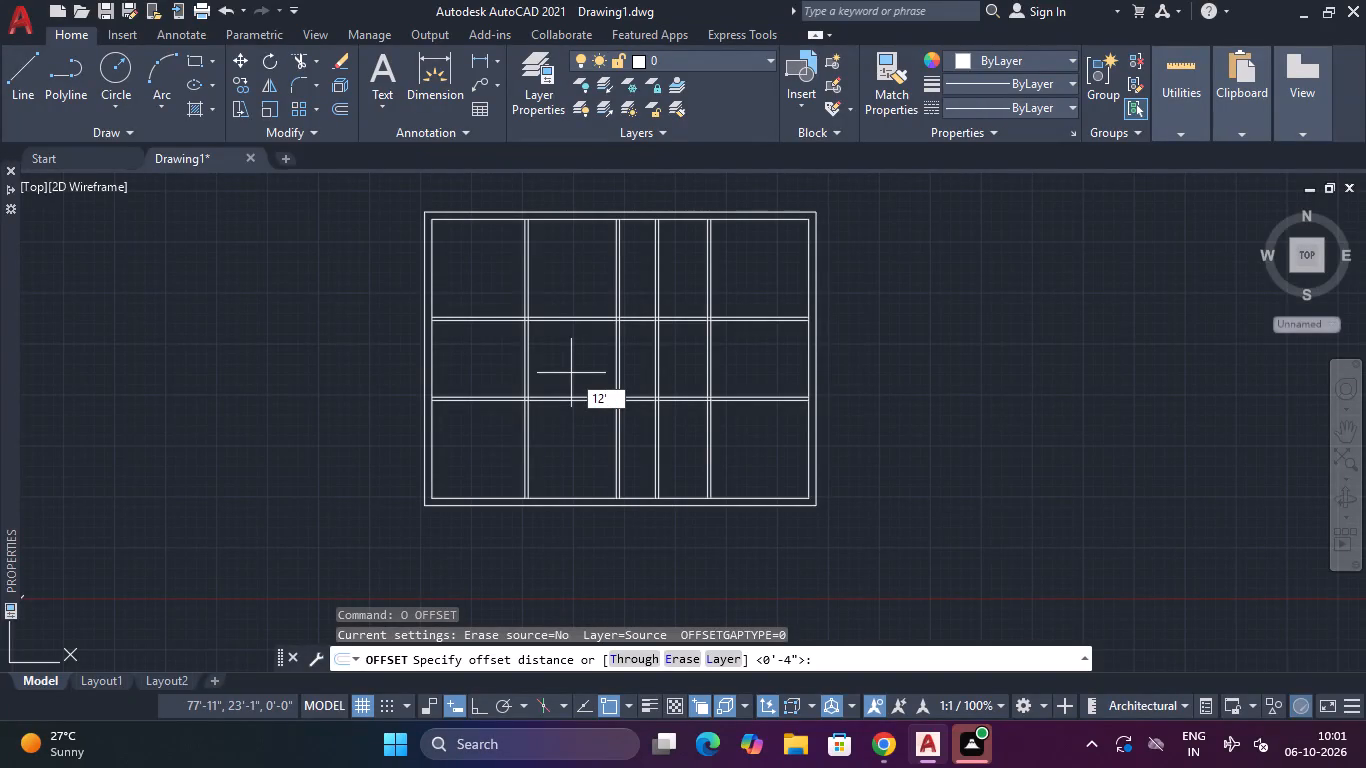
pyautogui.press('Return')
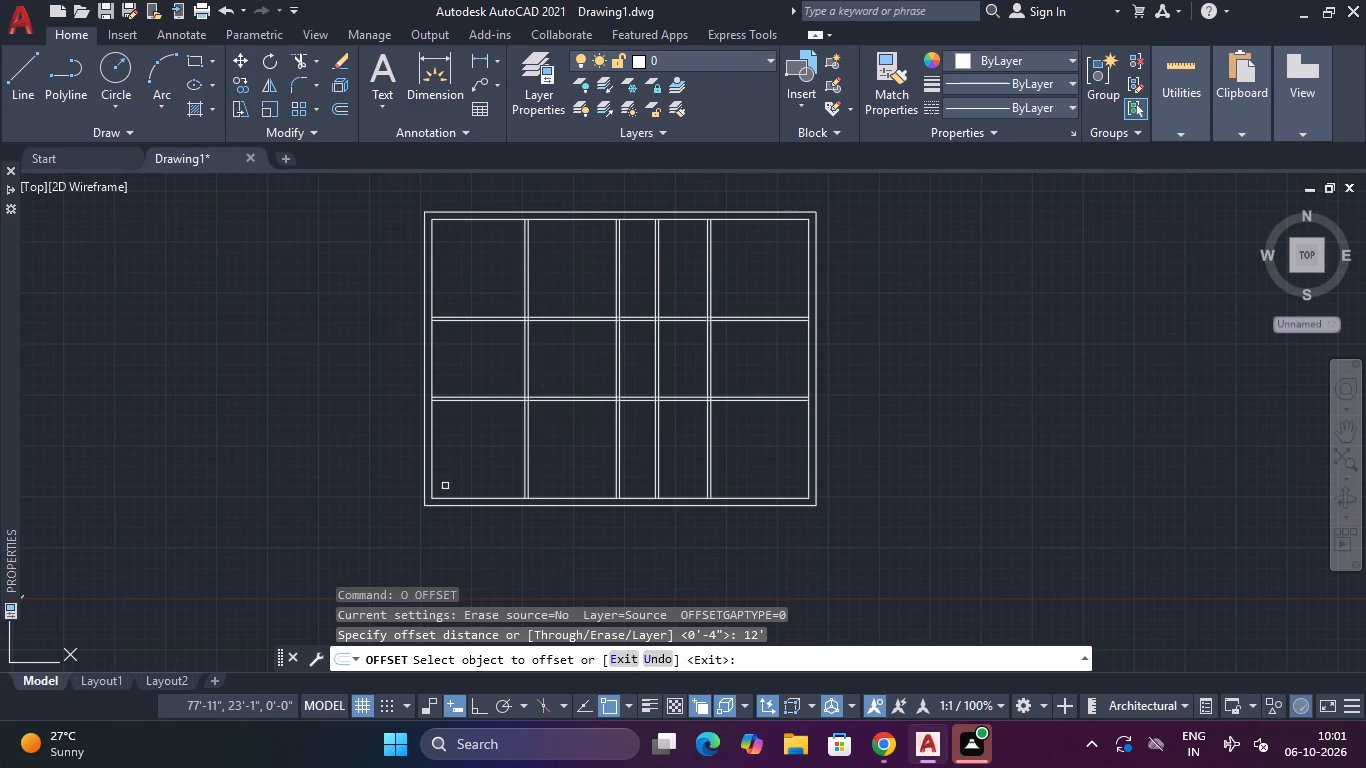
pyautogui.click(430, 464)
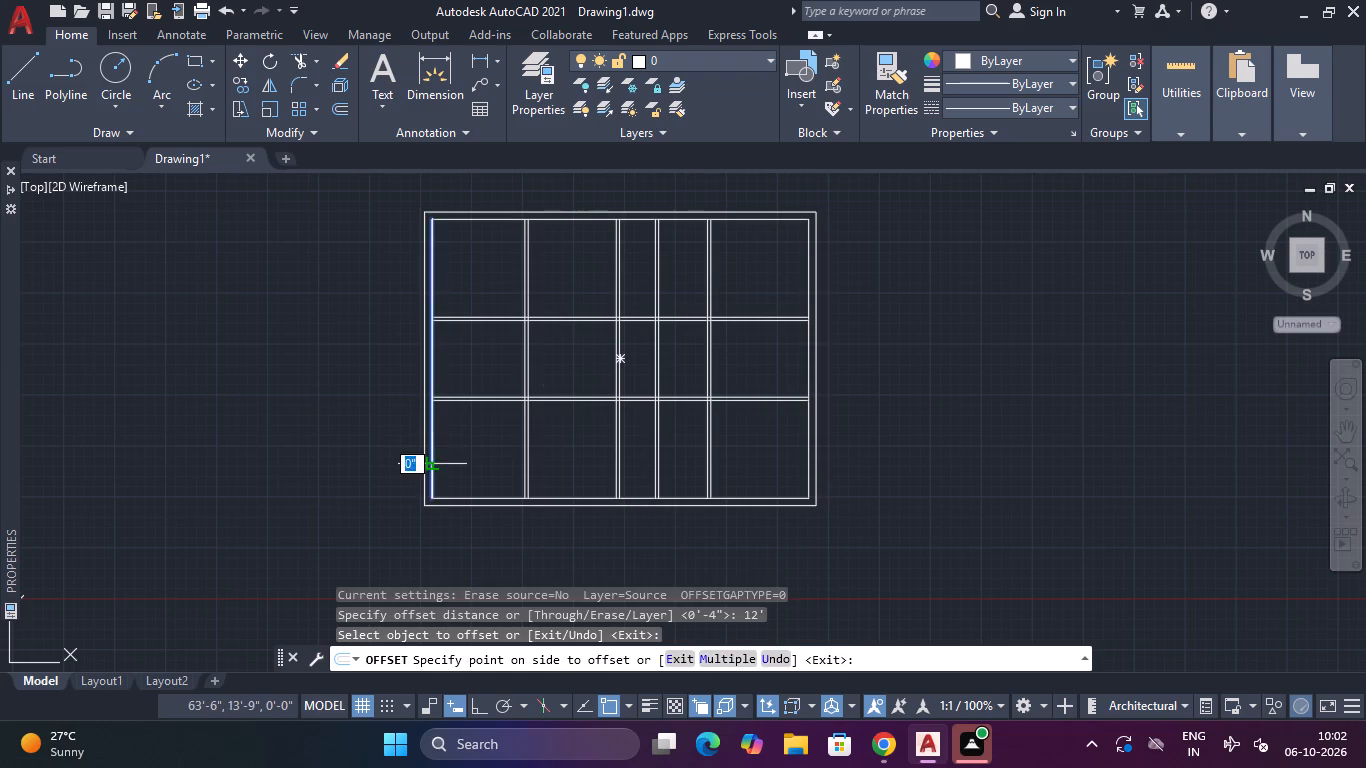
pyautogui.click(544, 463)
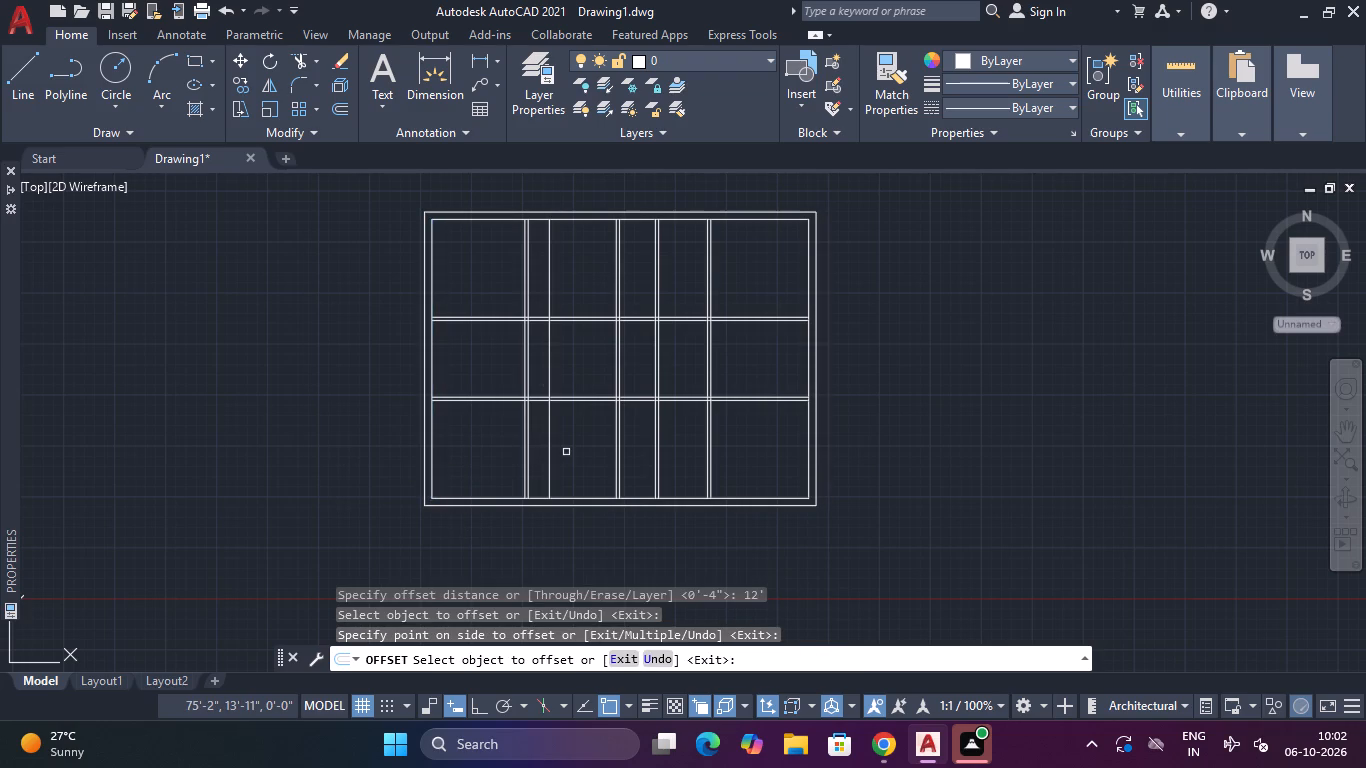
# Offset the southwest room's new vertical line 4" eastward to form its partition wall.
pyautogui.press('Escape')
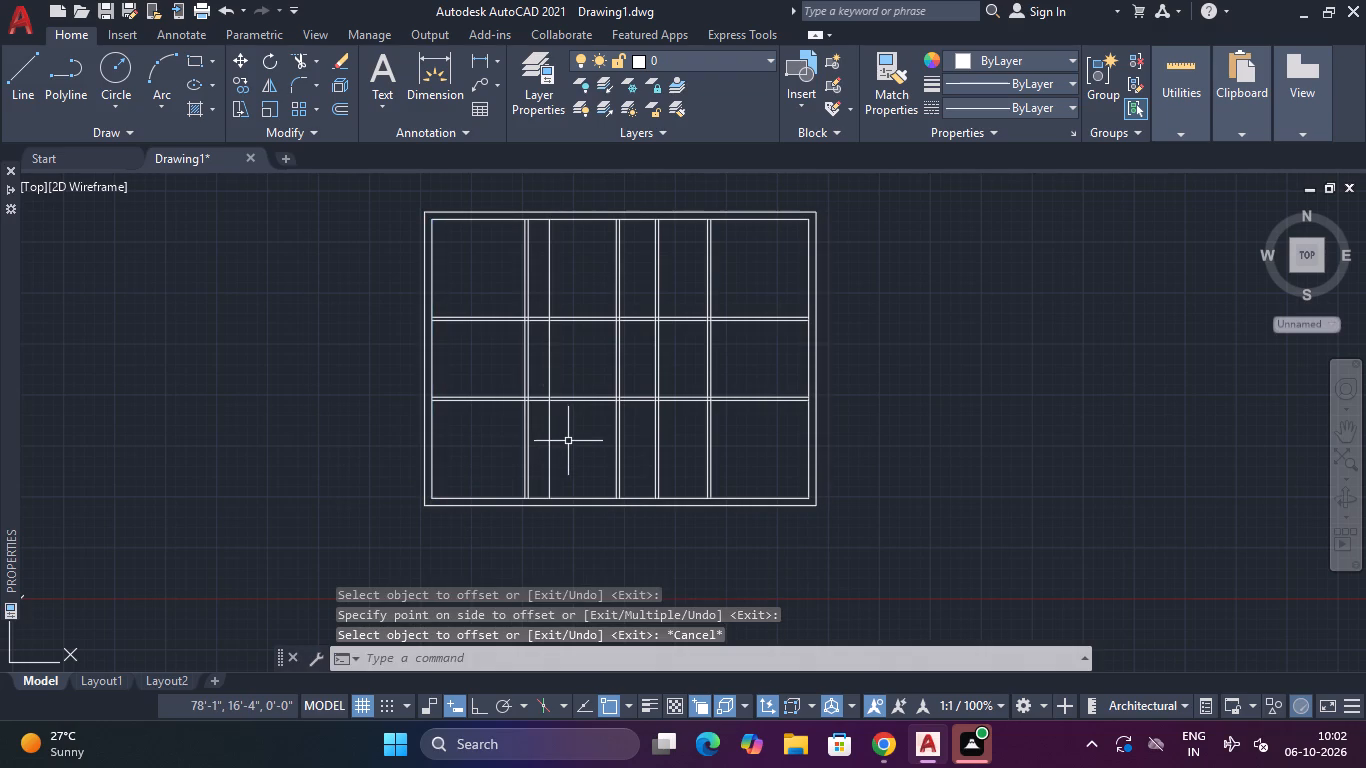
pyautogui.write('o')
pyautogui.press('space')
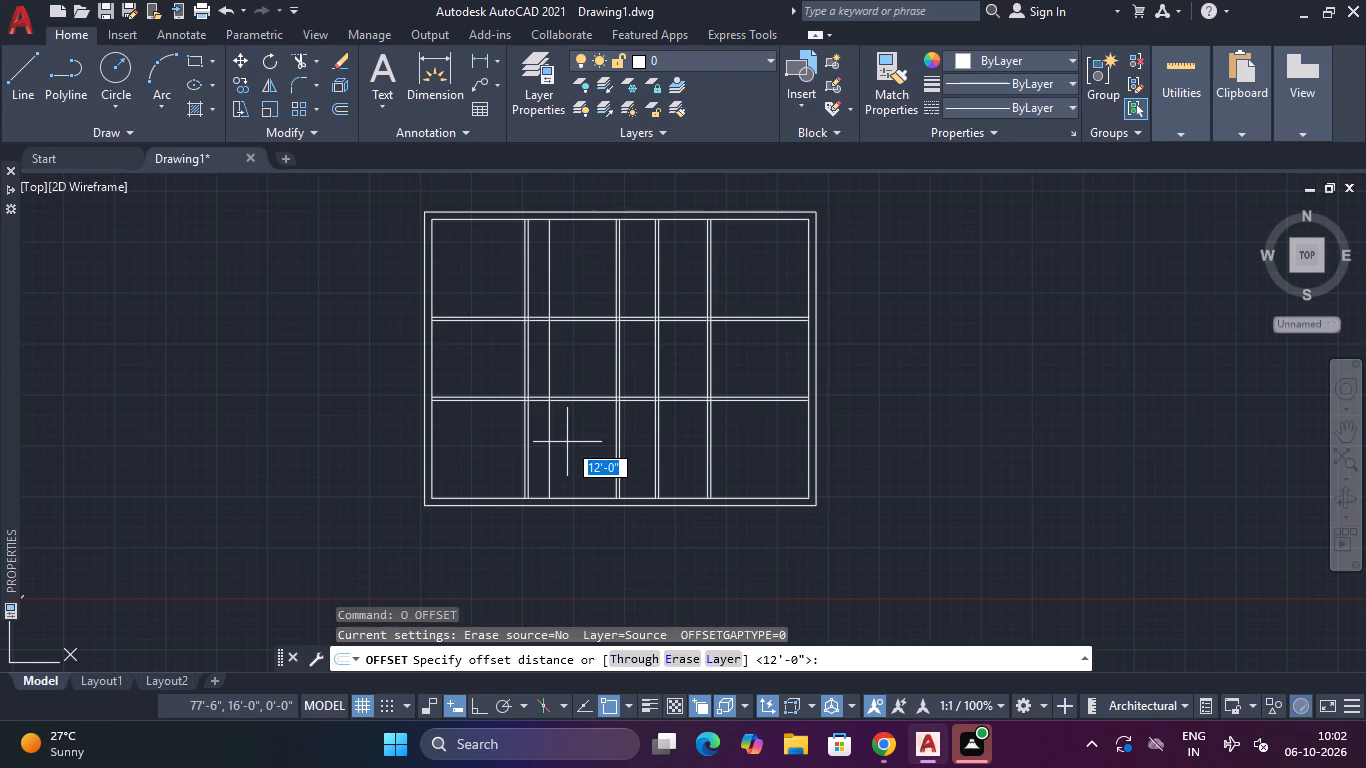
pyautogui.write('4"')
pyautogui.press('Return')
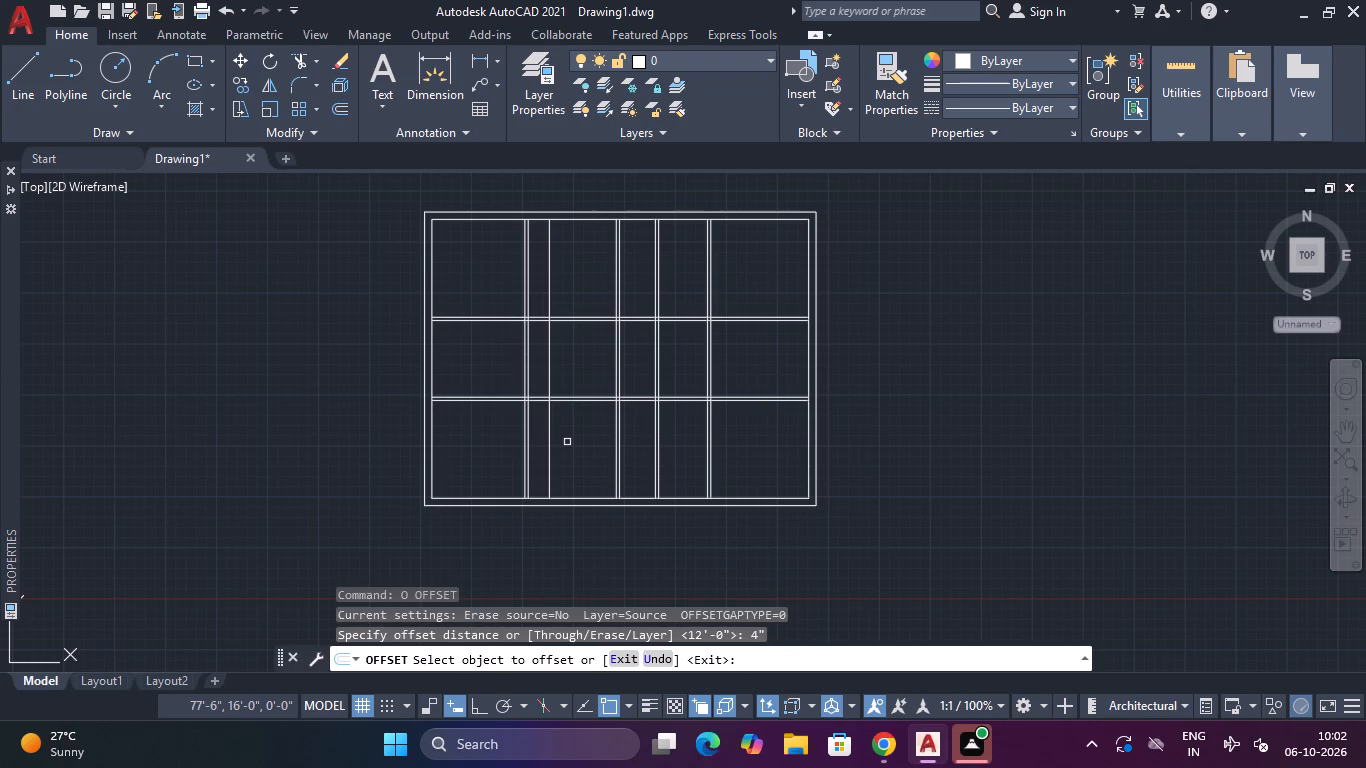
pyautogui.click(547, 451)
pyautogui.click(571, 457)
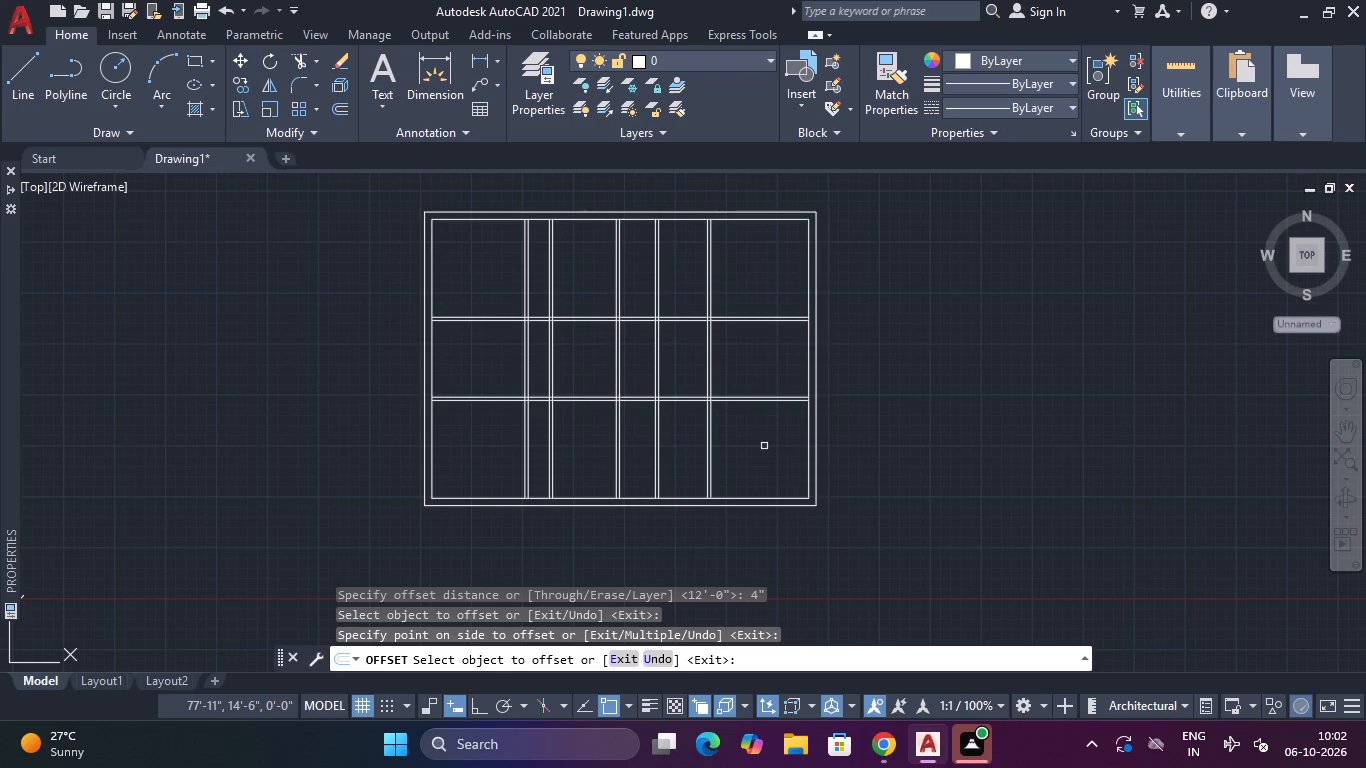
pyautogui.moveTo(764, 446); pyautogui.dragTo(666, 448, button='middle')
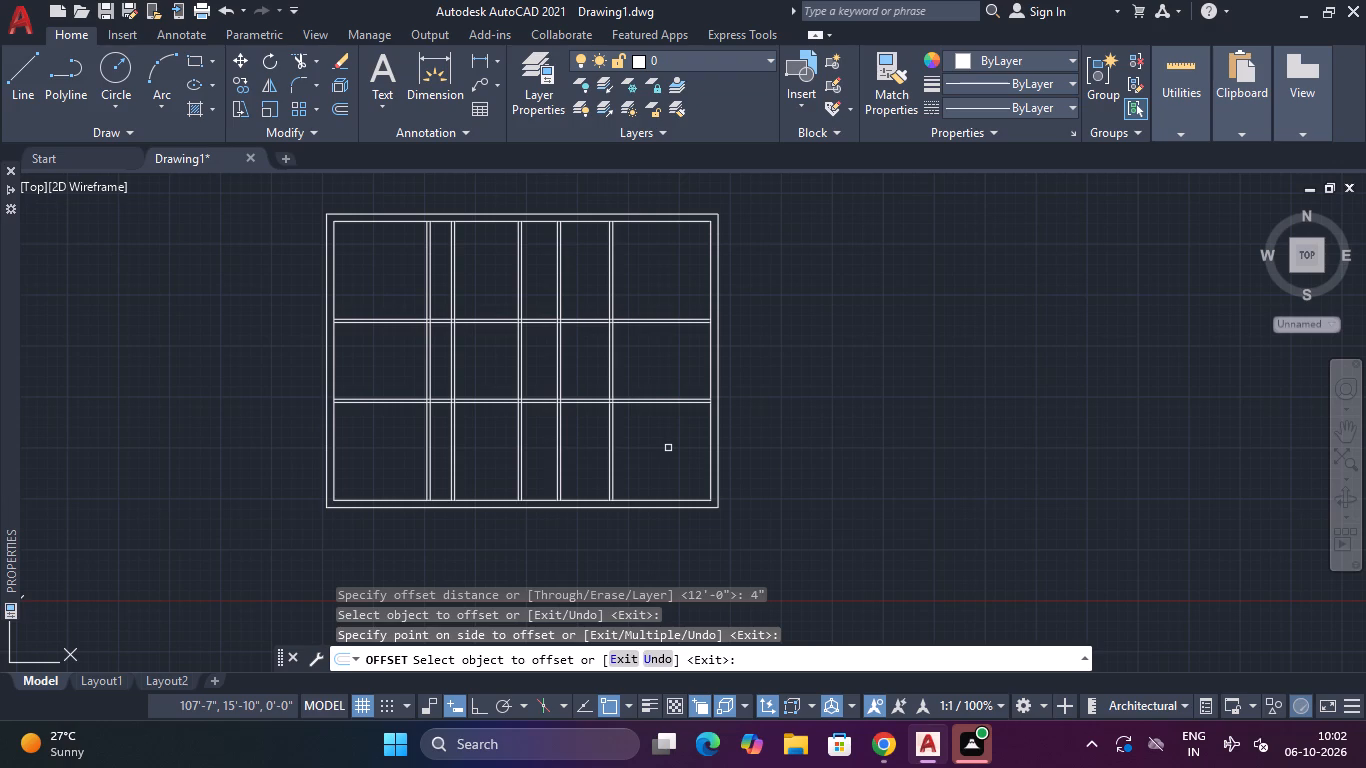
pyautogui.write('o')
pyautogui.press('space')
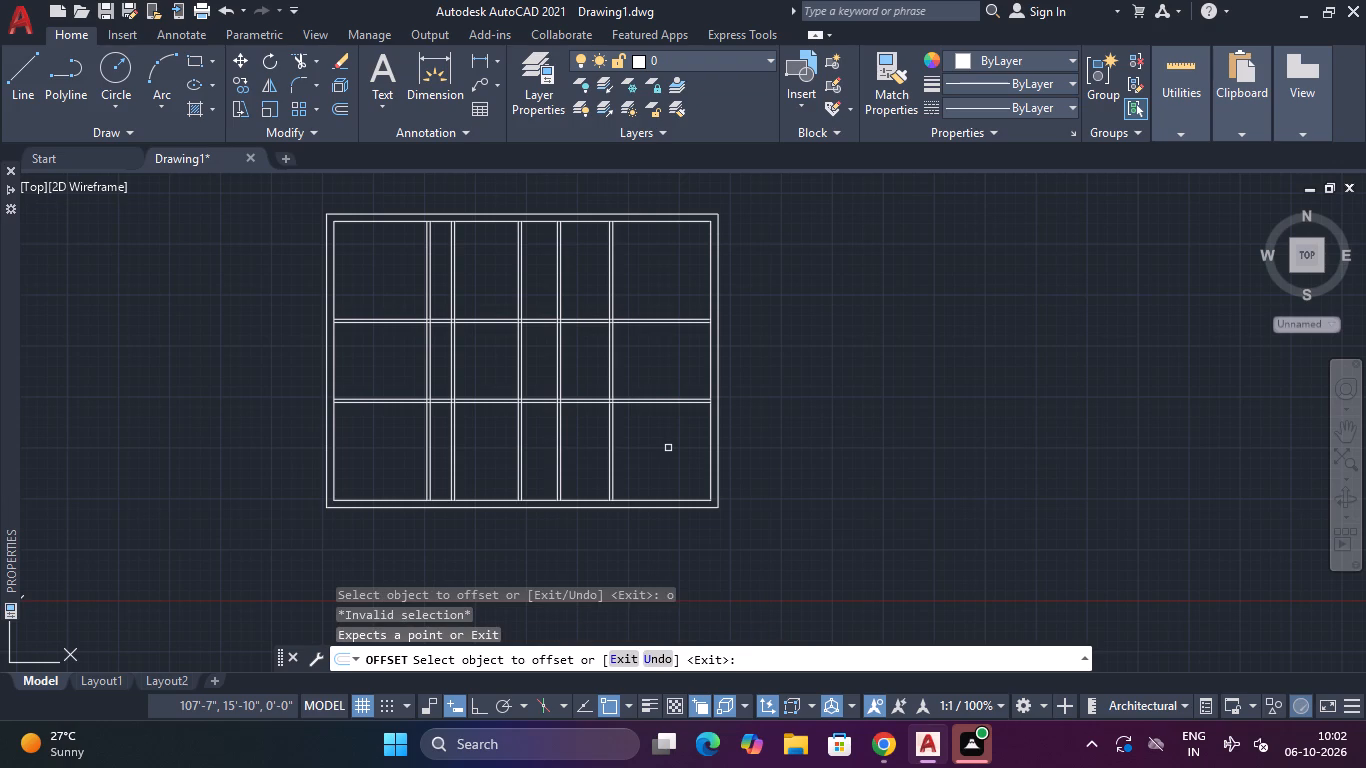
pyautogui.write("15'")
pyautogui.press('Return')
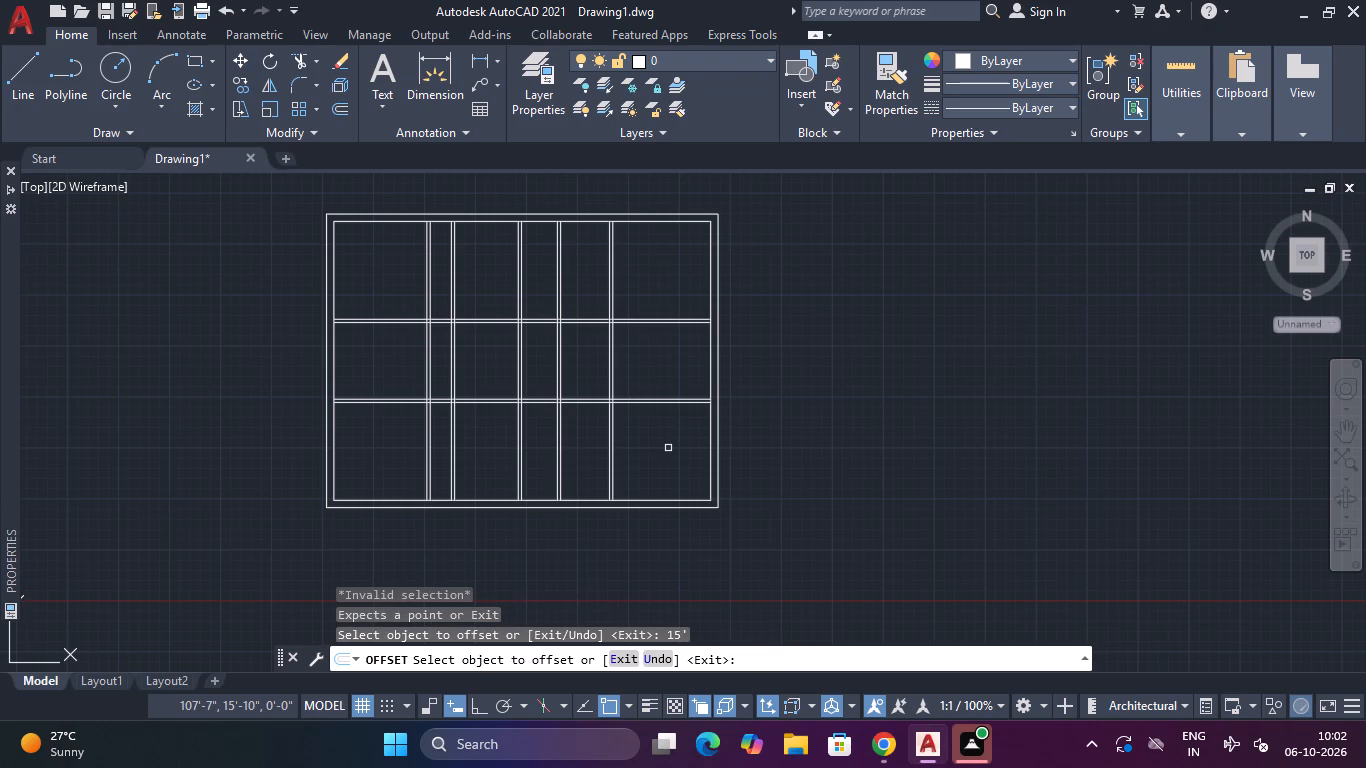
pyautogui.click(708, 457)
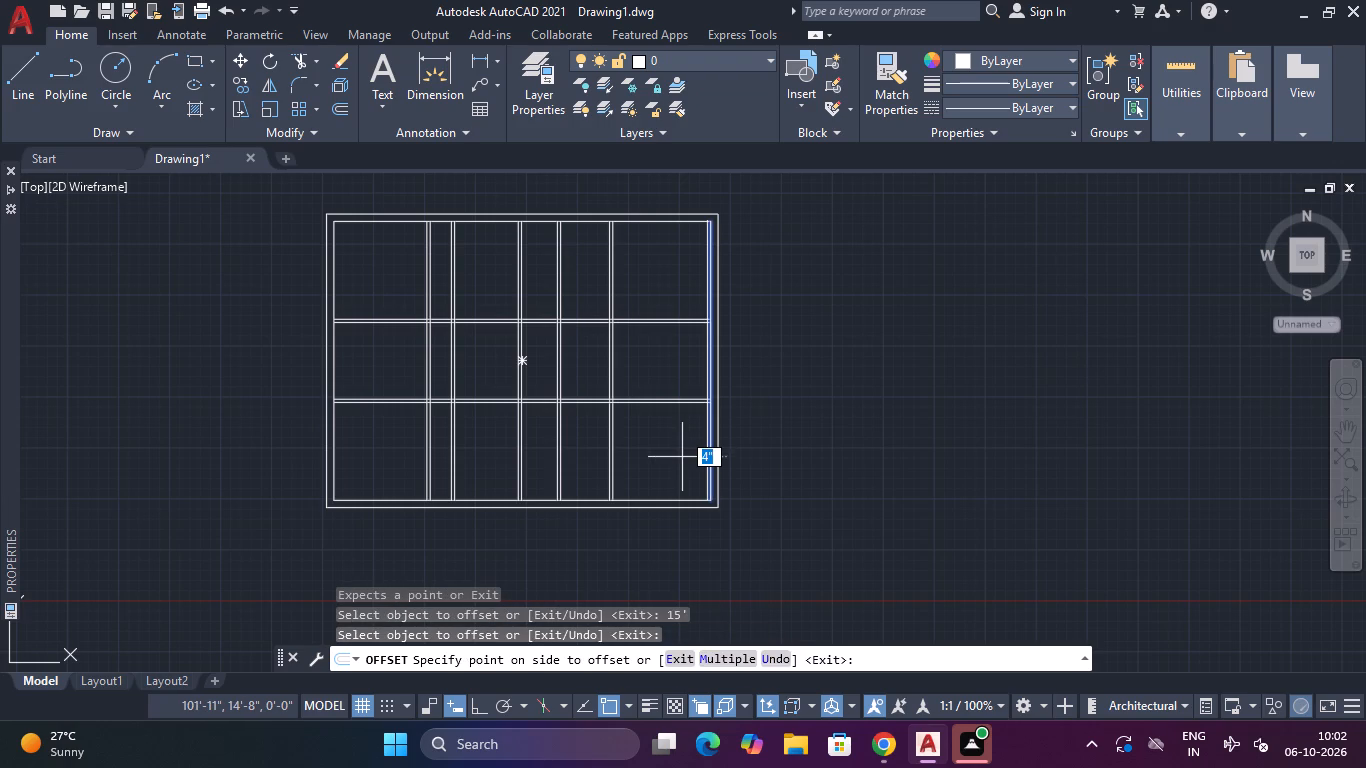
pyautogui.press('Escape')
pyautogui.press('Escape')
# Offset the east wall's inner line 15' westward to set the width of the southeast room.
pyautogui.write('o')
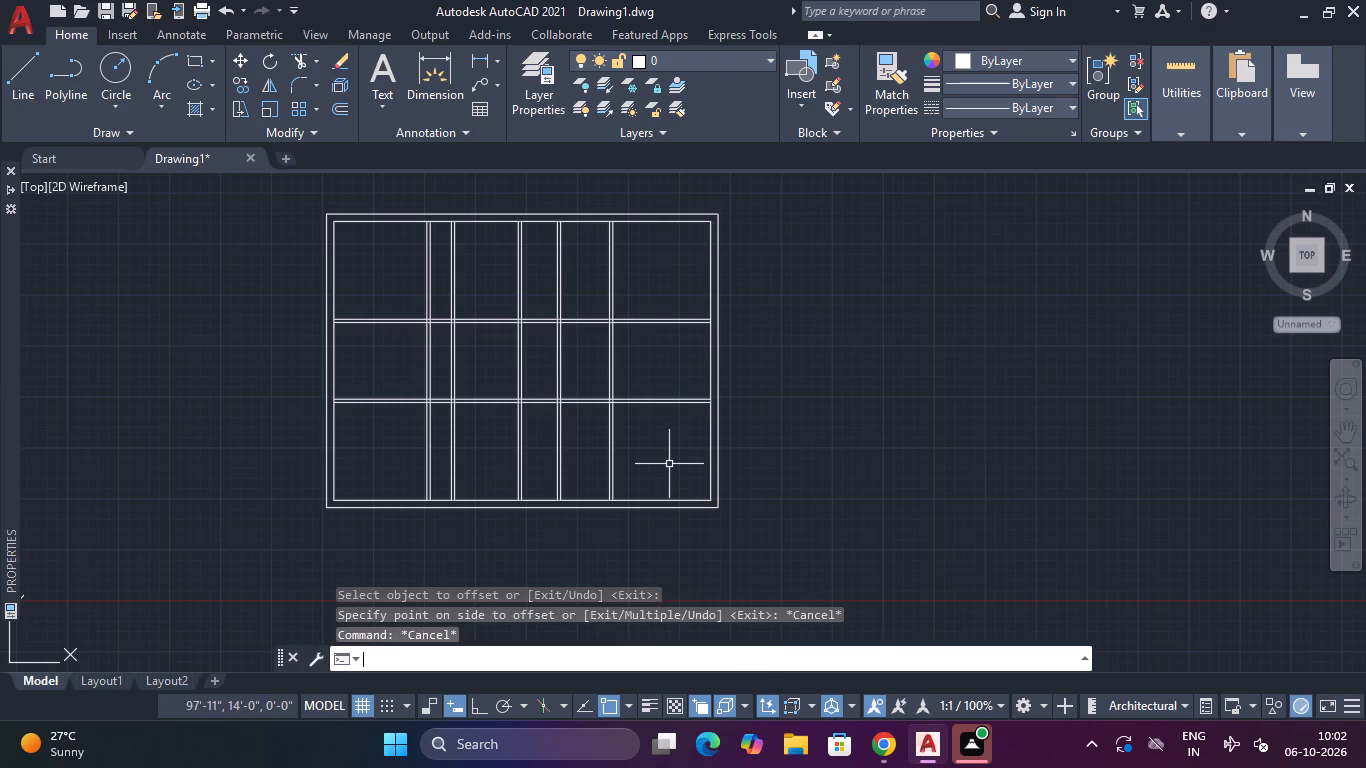
pyautogui.press('space')
pyautogui.write("15'")
pyautogui.press('Return')
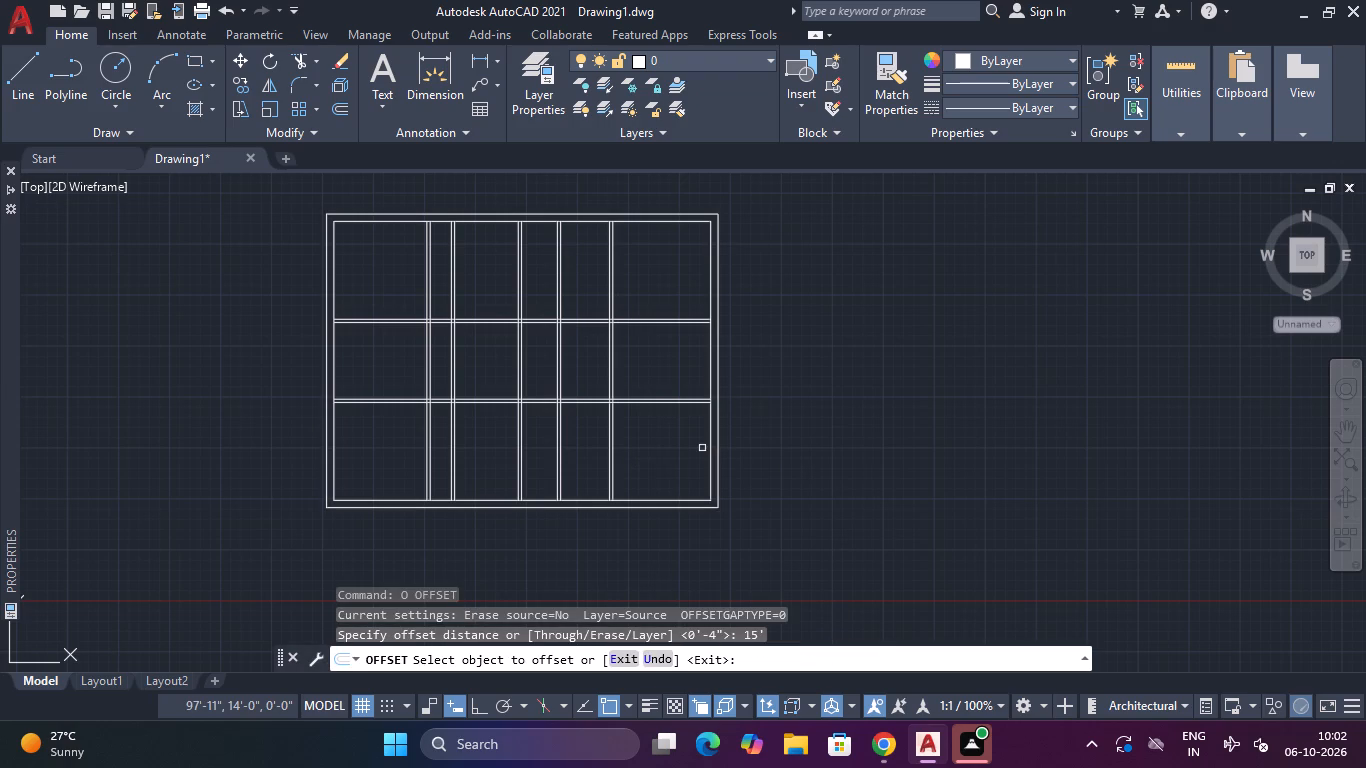
pyautogui.click(711, 454)
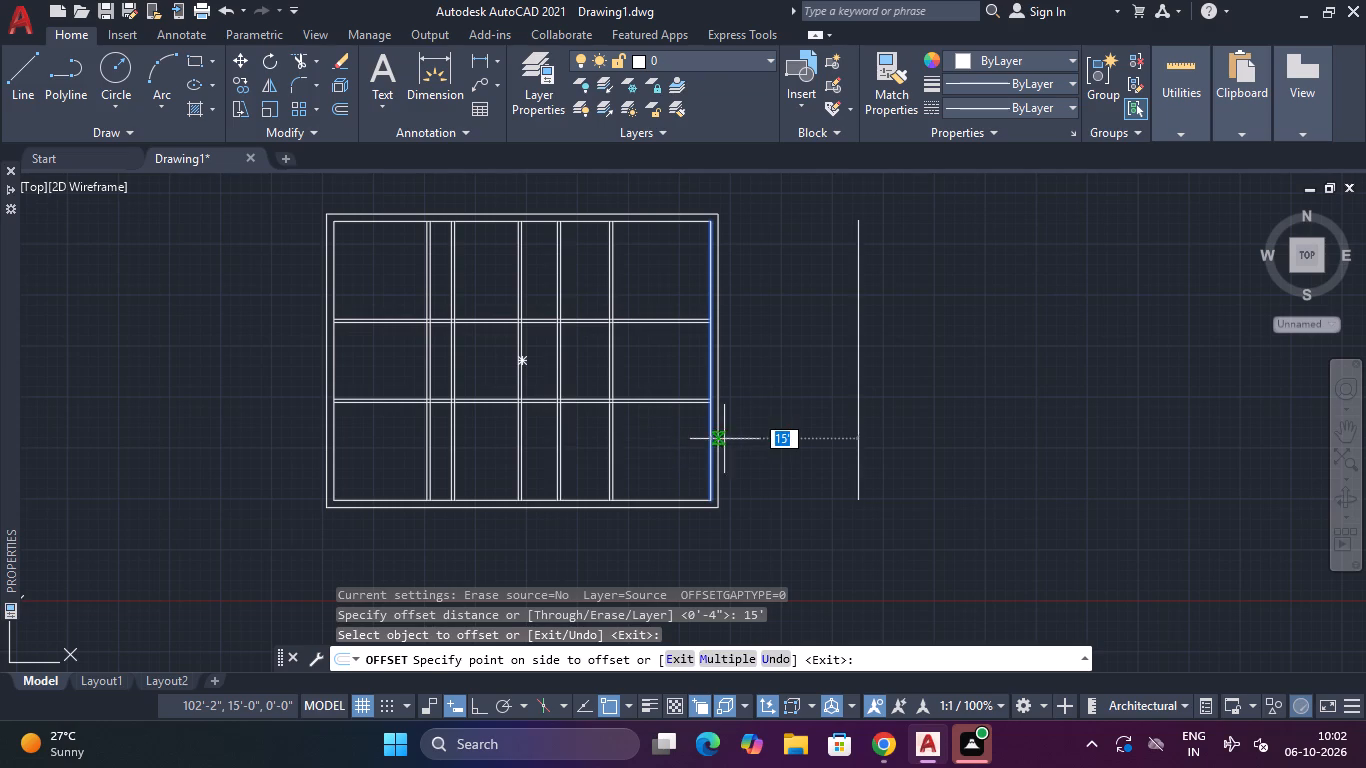
pyautogui.click(576, 450)
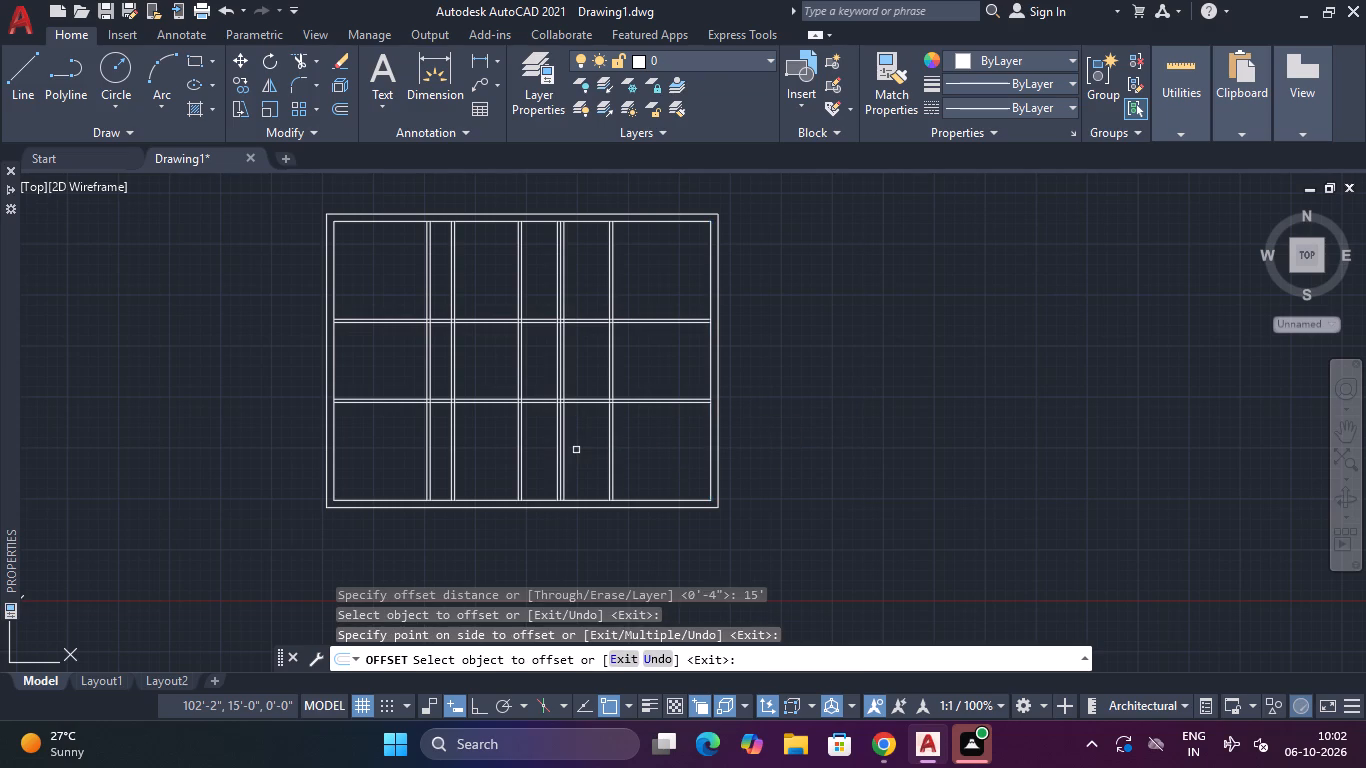
# Offset the southeast room's new vertical line 4" westward to give its partition wall thickness.
pyautogui.press('Escape')
pyautogui.write('o')
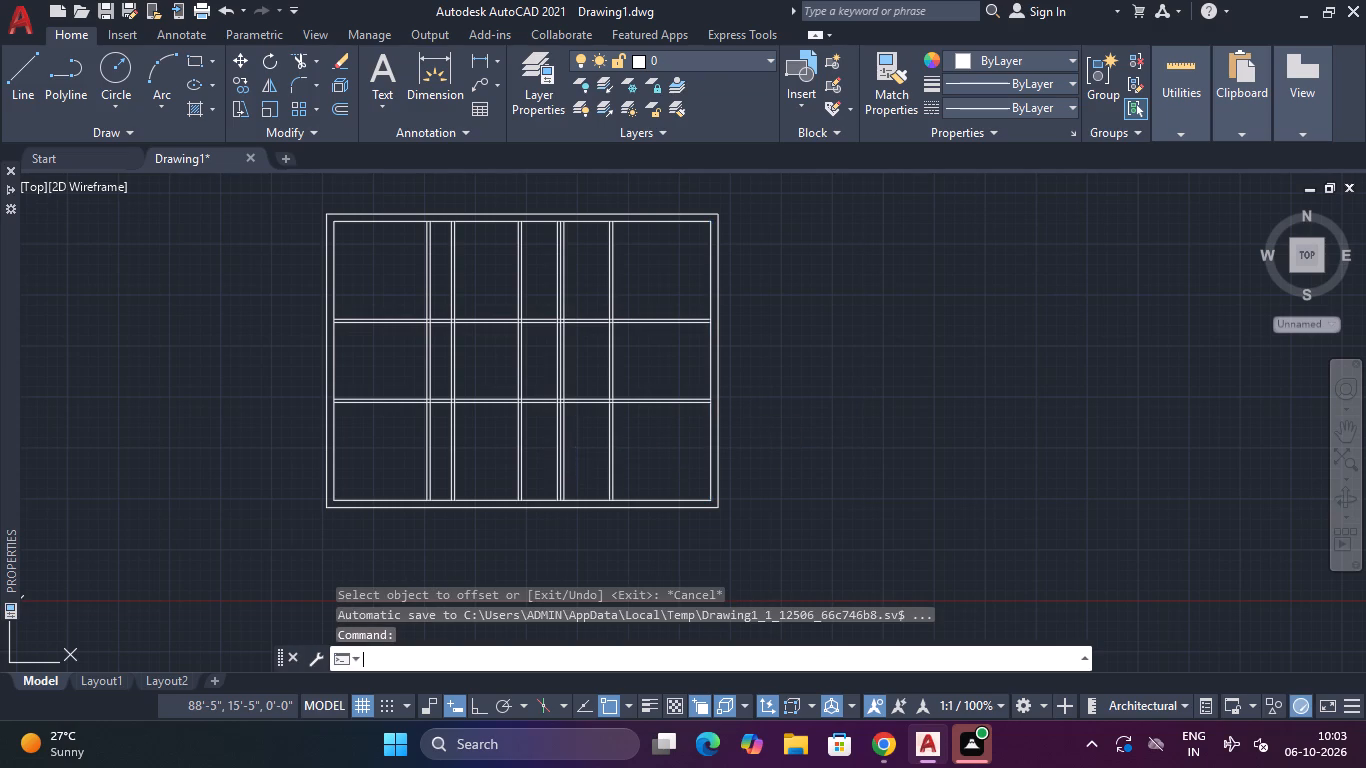
pyautogui.press('space')
pyautogui.write('4"')
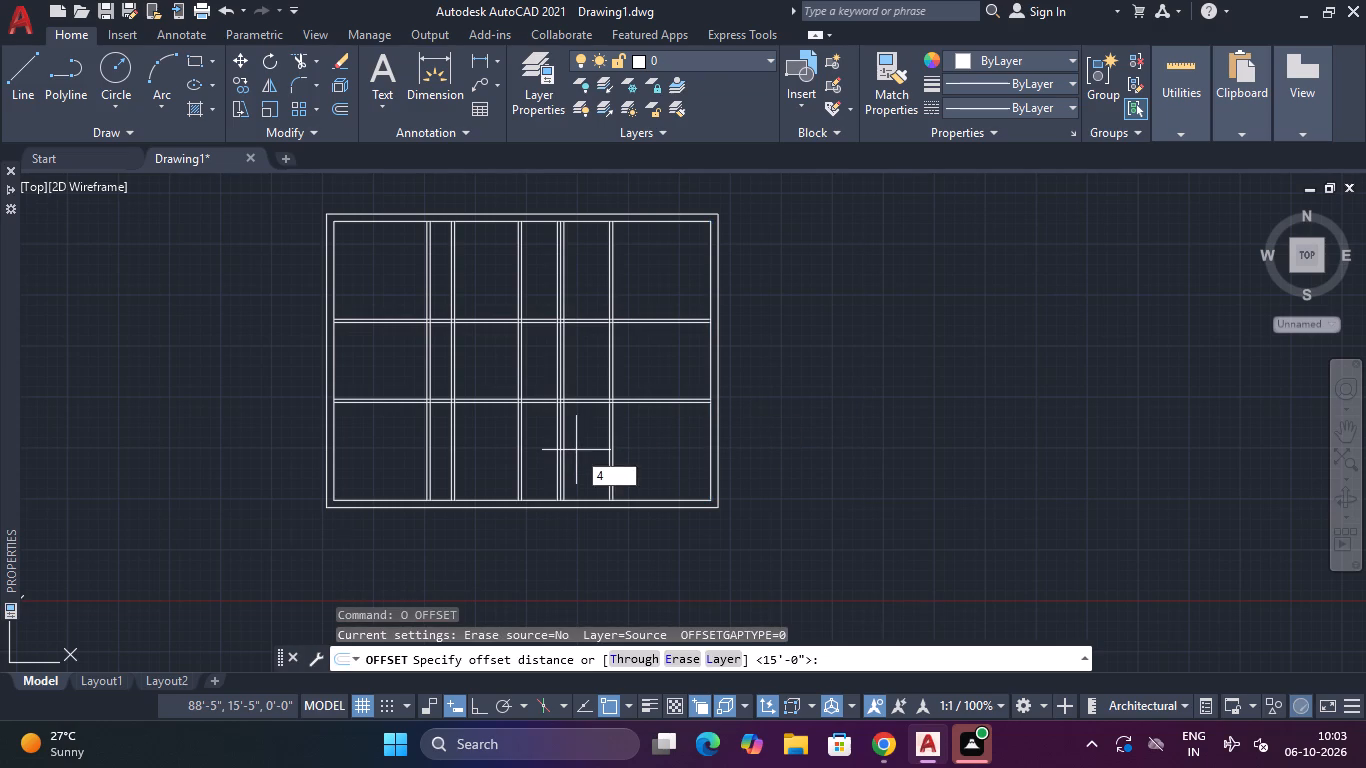
pyautogui.press('Return')
pyautogui.scroll(3, 576, 450)
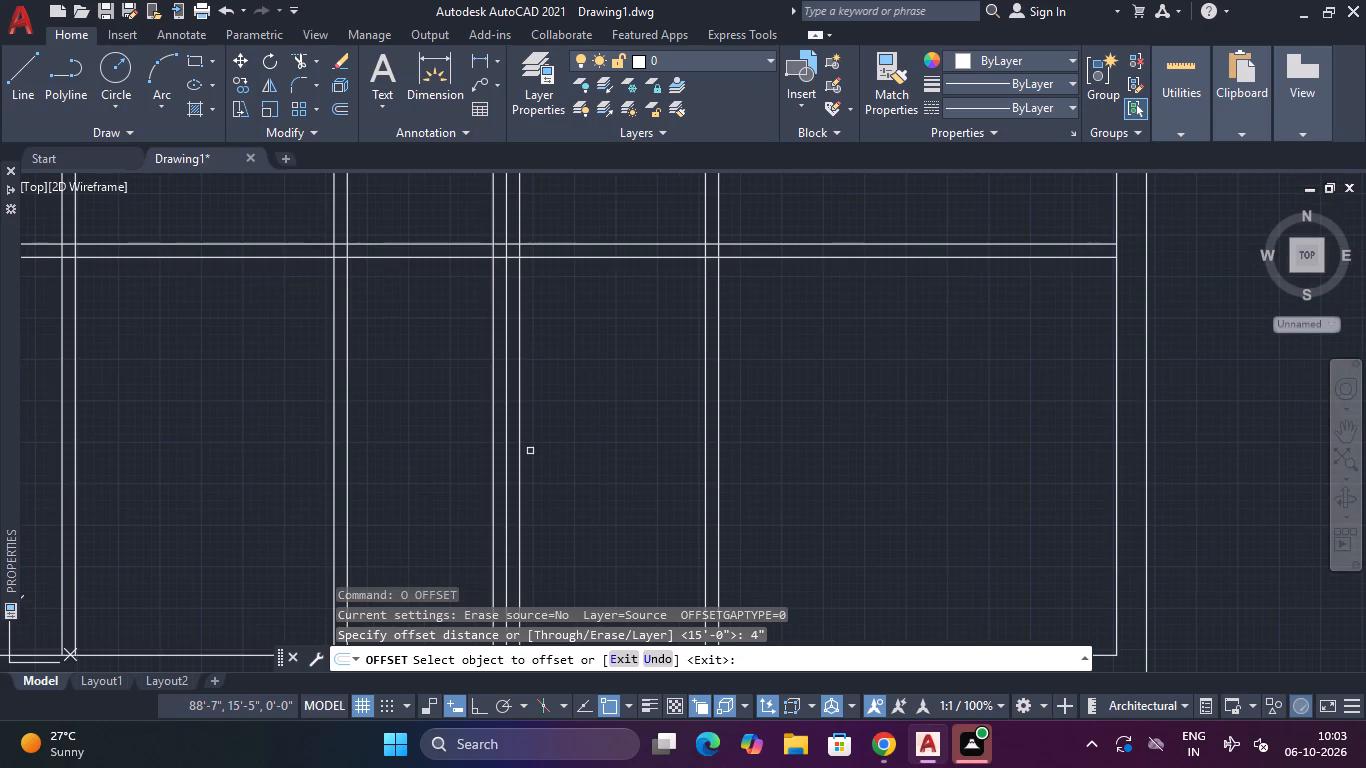
pyautogui.click(518, 460)
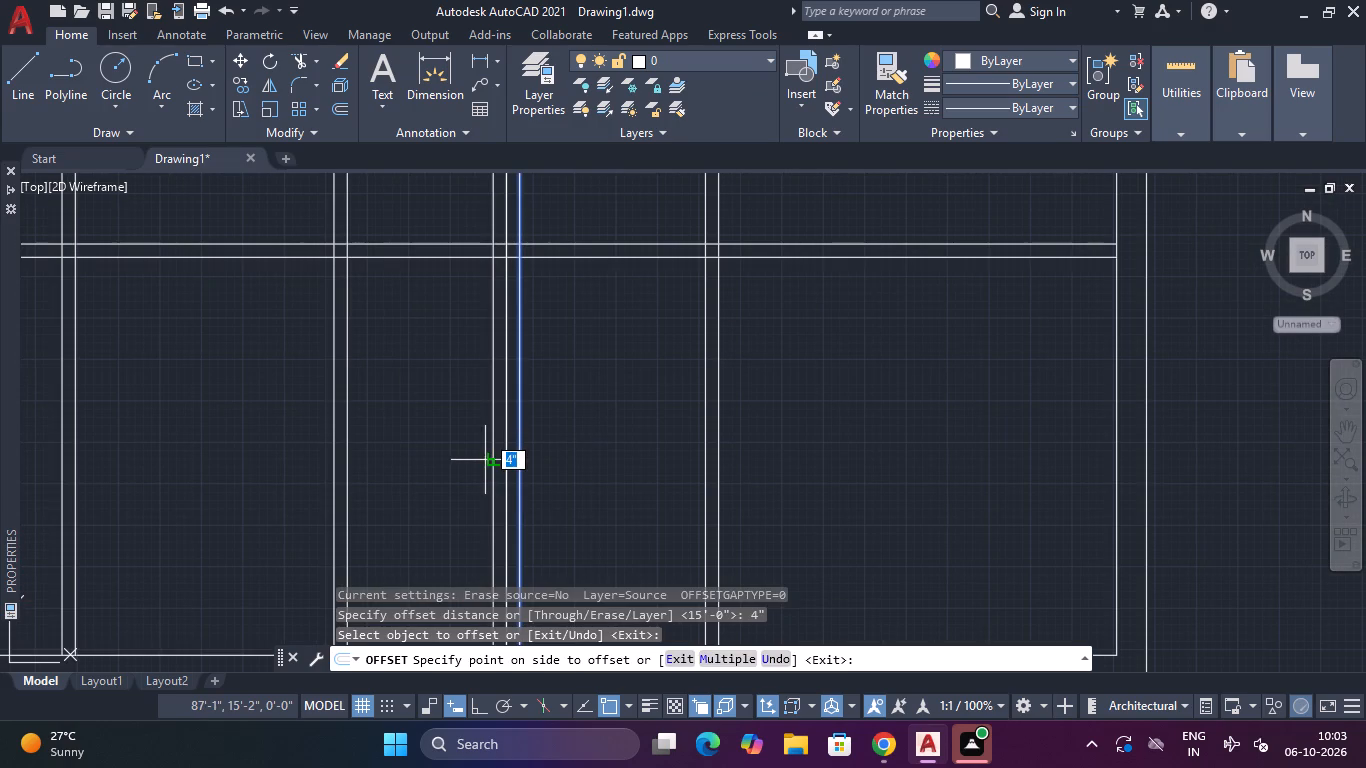
pyautogui.click(484, 460)
pyautogui.scroll(-2, 492, 487)
pyautogui.press('Escape')
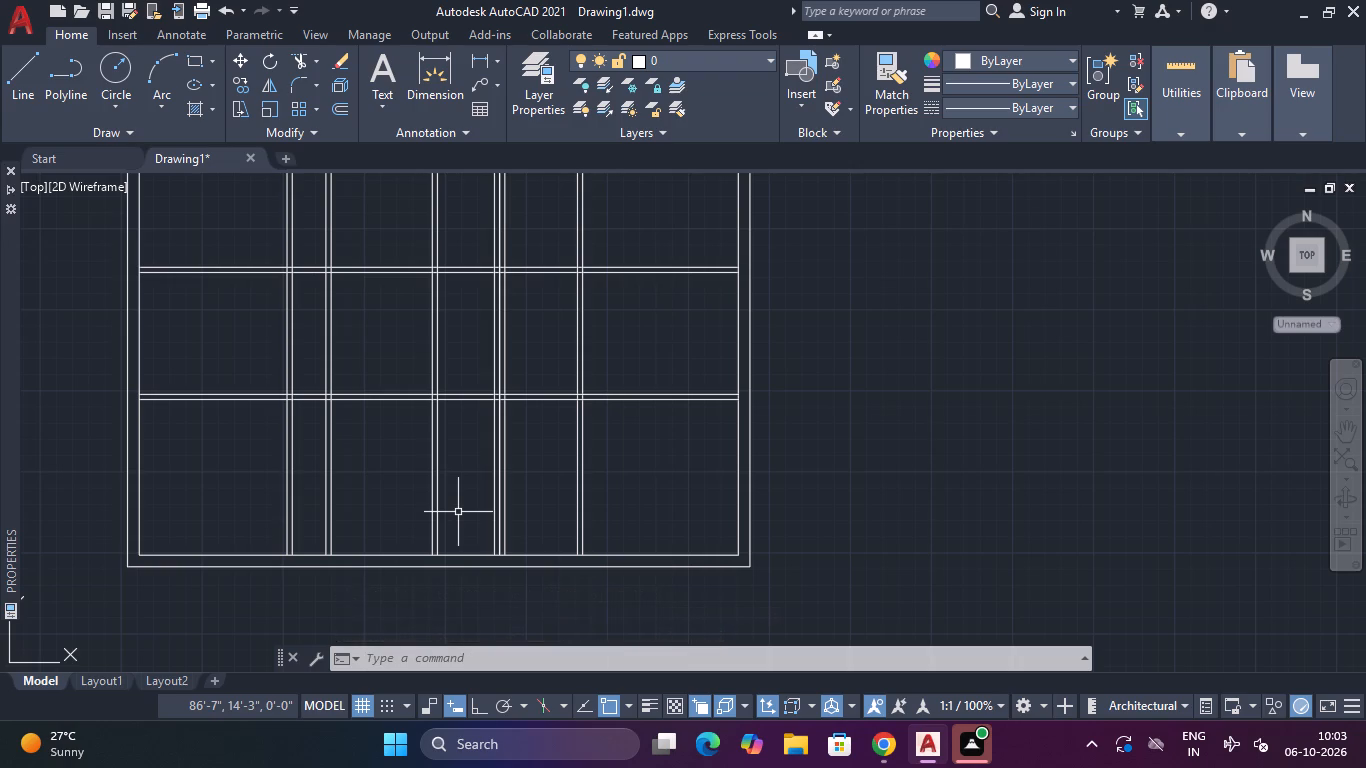
# Offset the west face line of the southeast room's partition 7' westward to set the adjoining room's width.
pyautogui.write('o')
pyautogui.press('space')
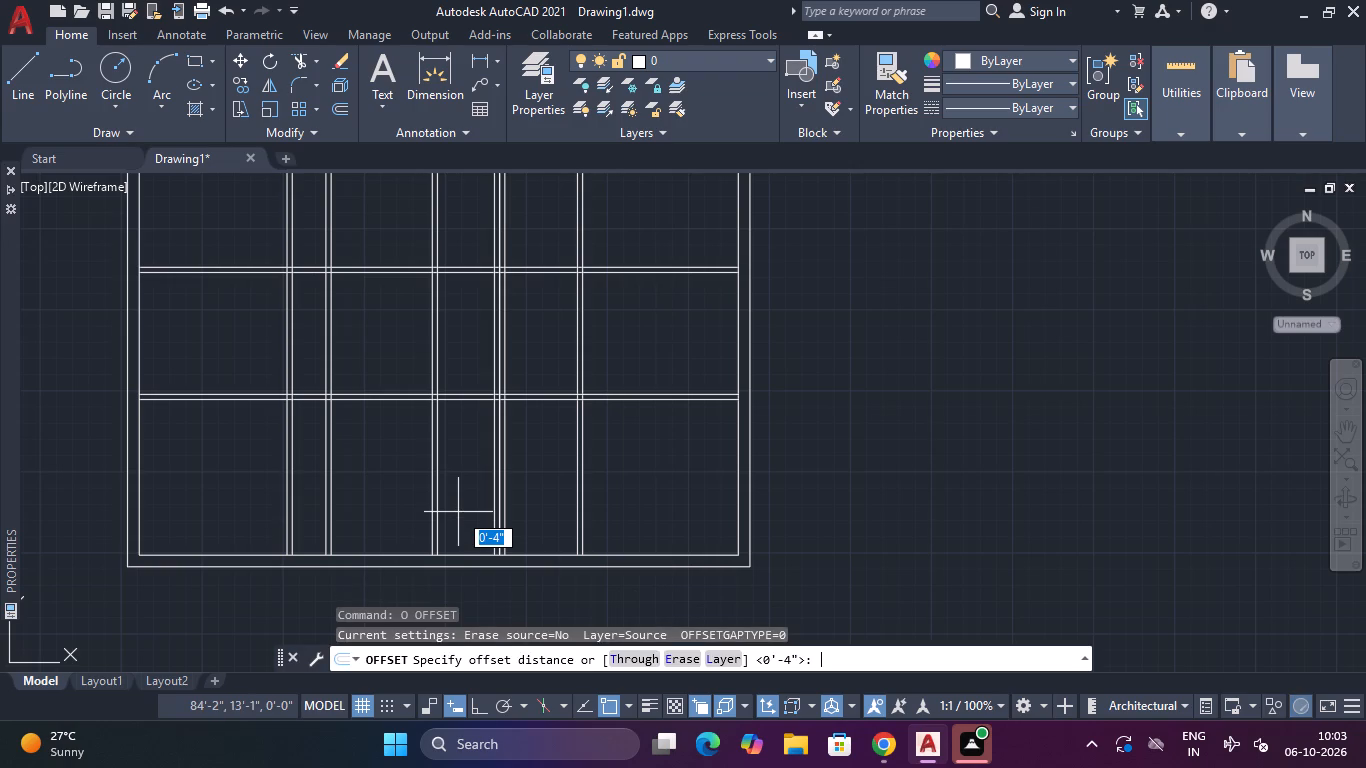
pyautogui.write("7'")
pyautogui.press('Return')
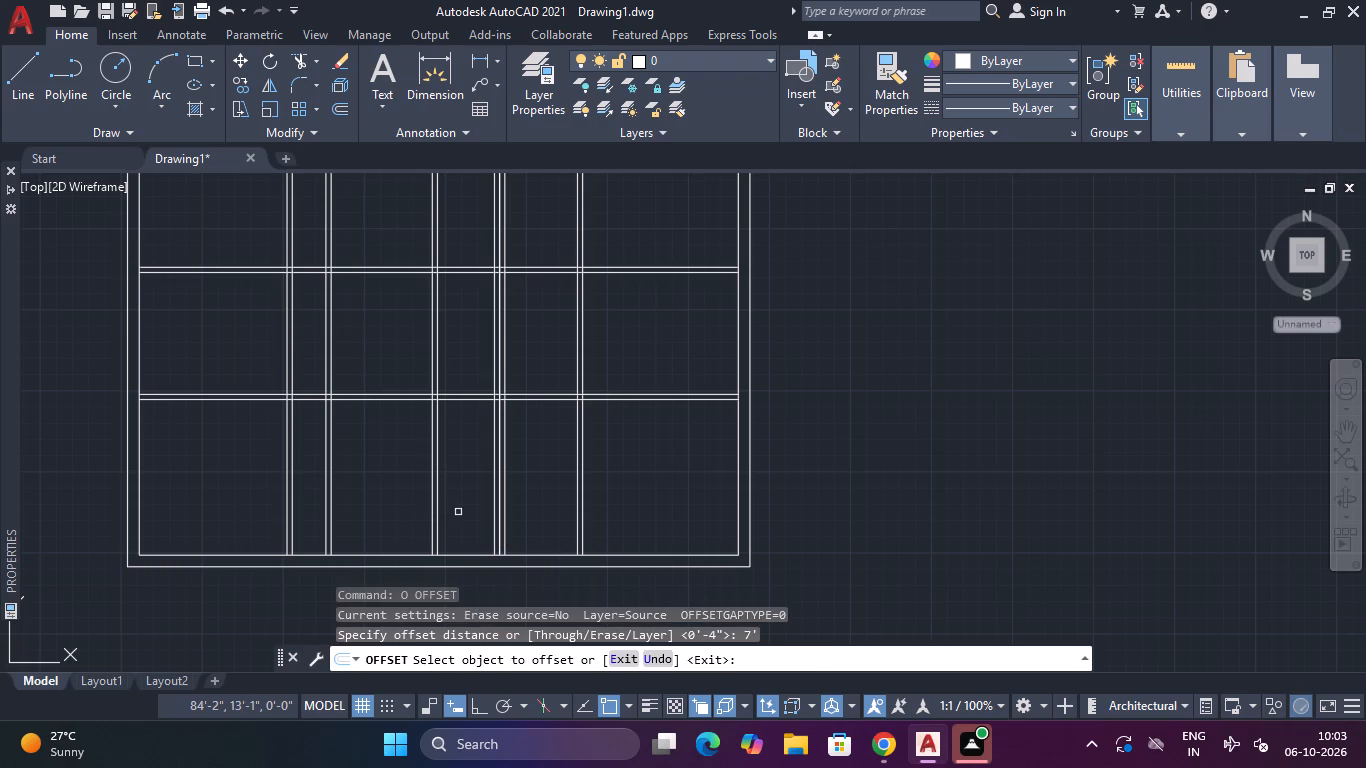
pyautogui.scroll(1, 503, 469)
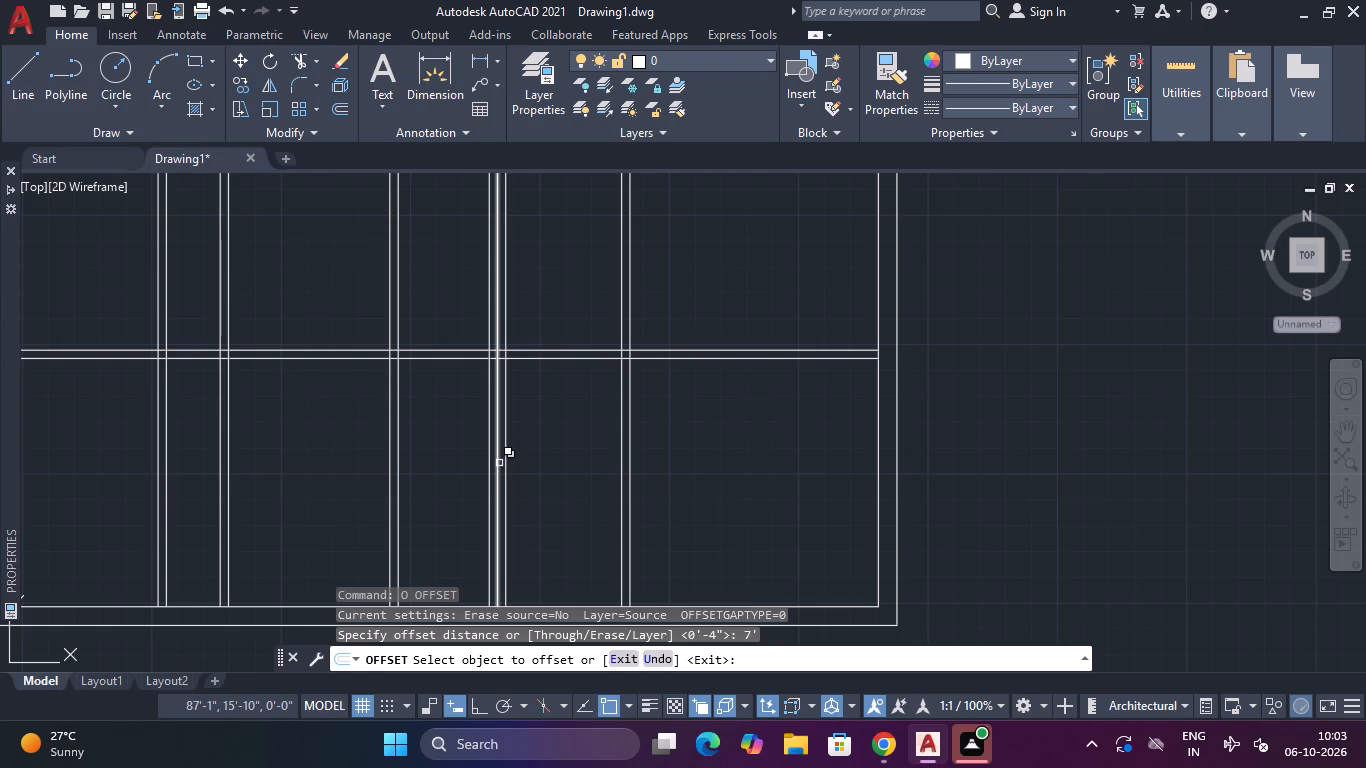
pyautogui.click(499, 463)
pyautogui.click(564, 534)
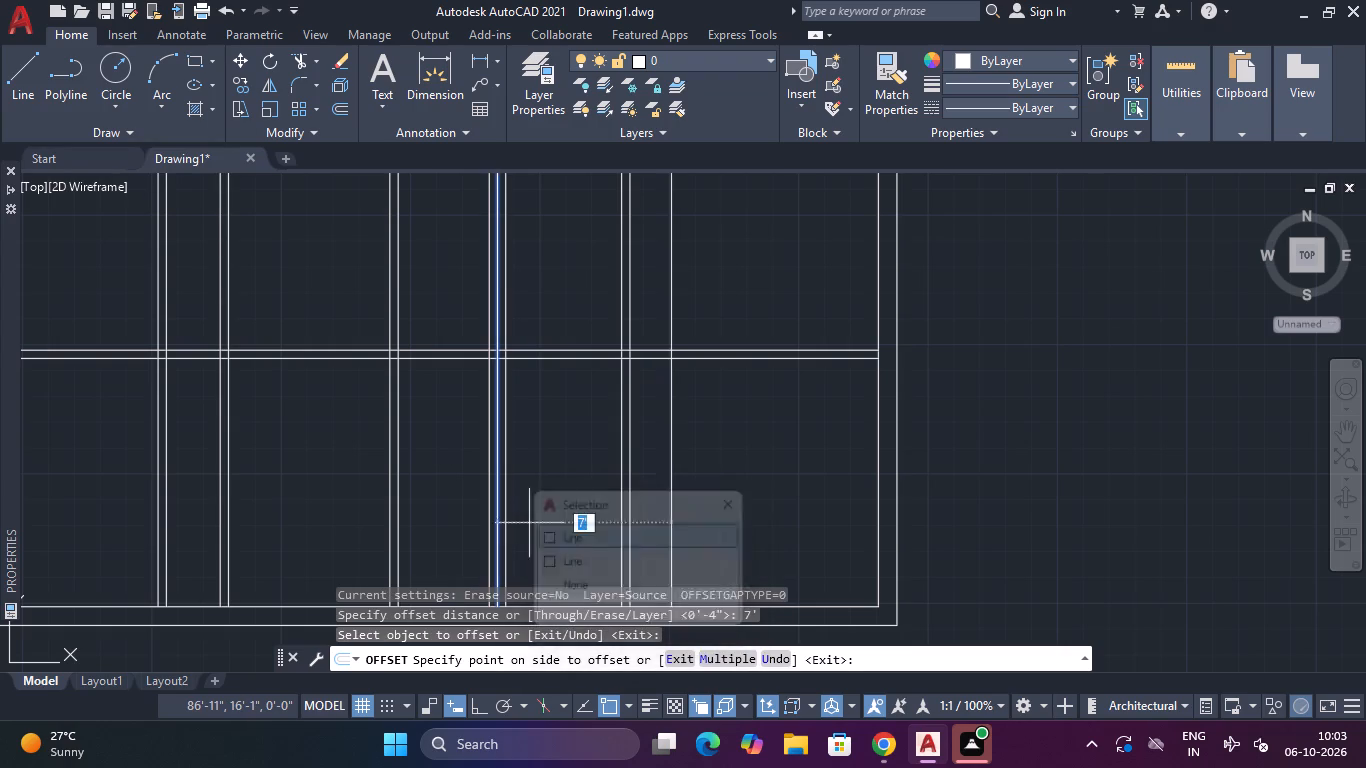
pyautogui.click(375, 523)
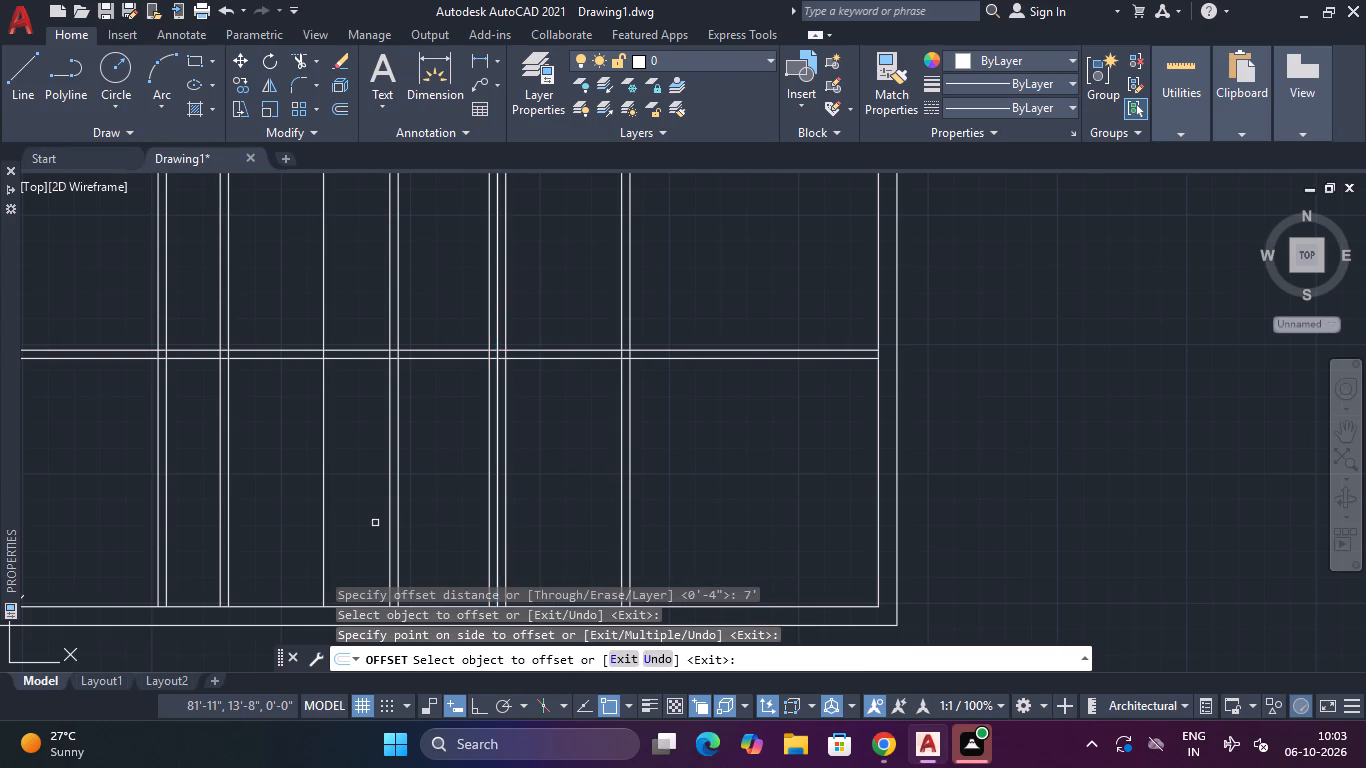
# Offset the 7' room's new vertical line 4" westward to form its partition wall.
pyautogui.moveTo(375, 523); pyautogui.dragTo(545, 501, button='middle')
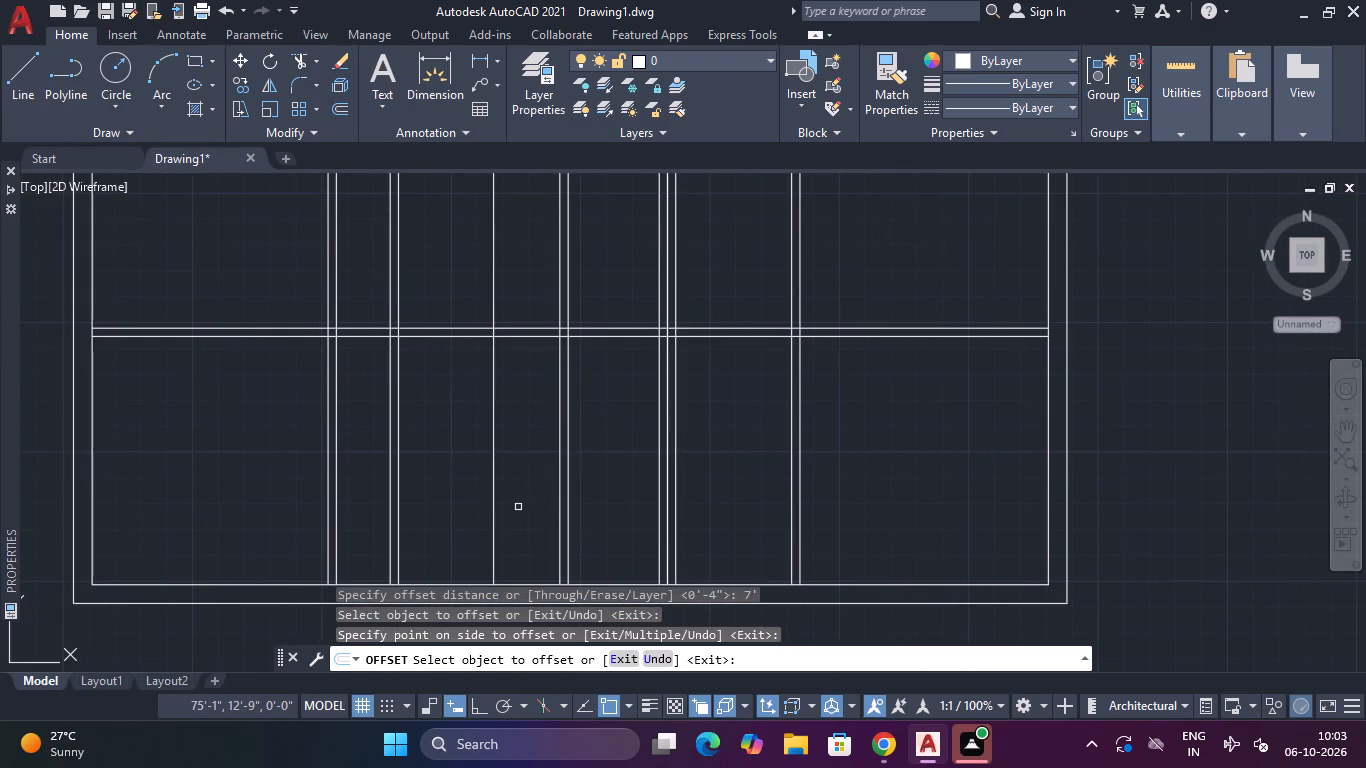
pyautogui.write('o')
pyautogui.press('space')
pyautogui.press('Escape')
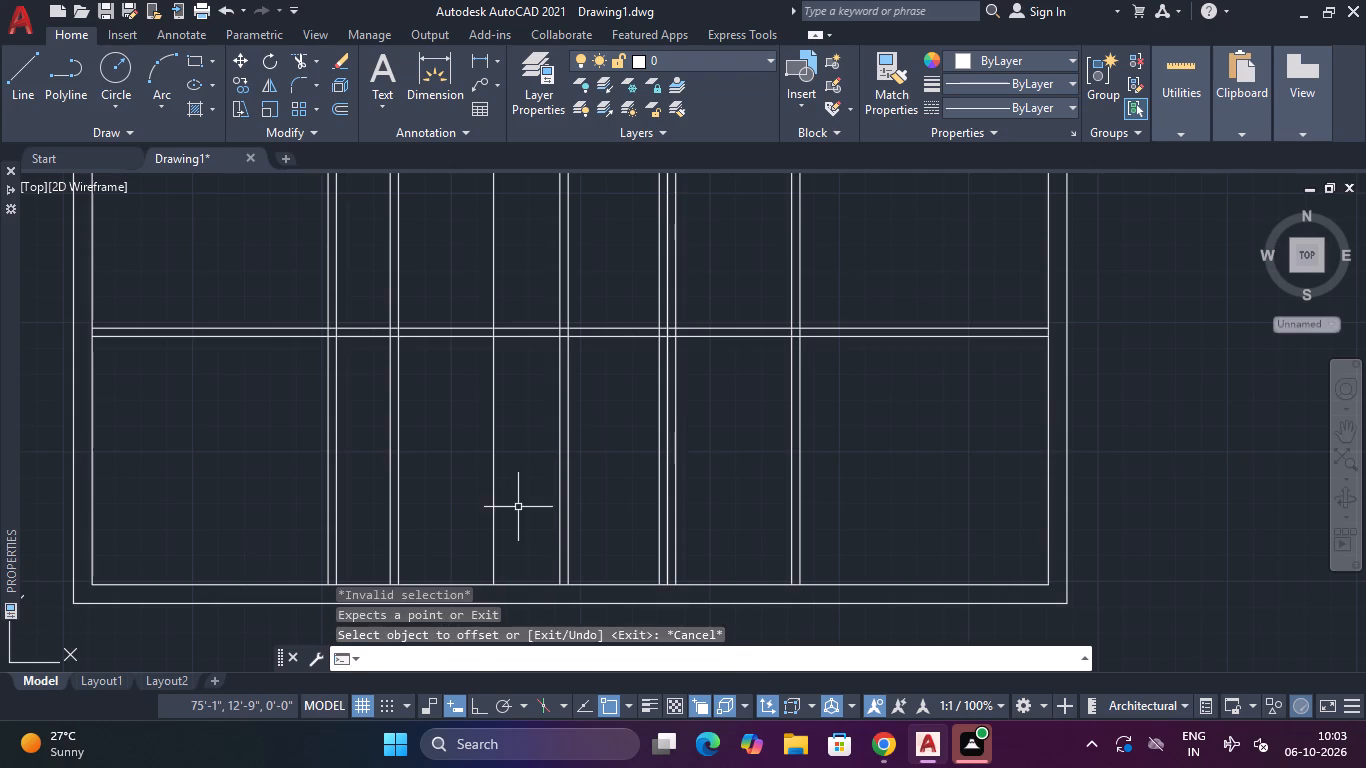
pyautogui.press('Escape')
pyautogui.write('o')
pyautogui.press('space')
pyautogui.write('4"')
pyautogui.press('Return')
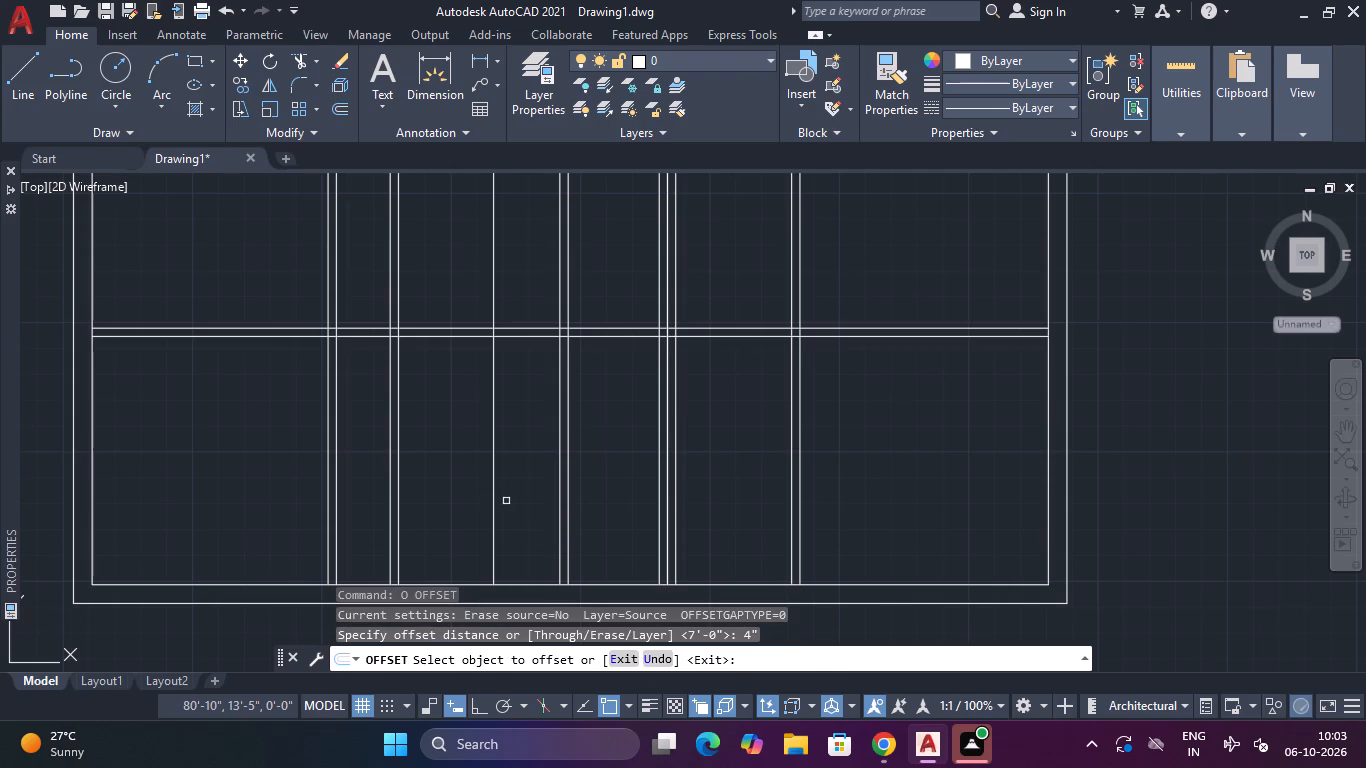
pyautogui.click(494, 499)
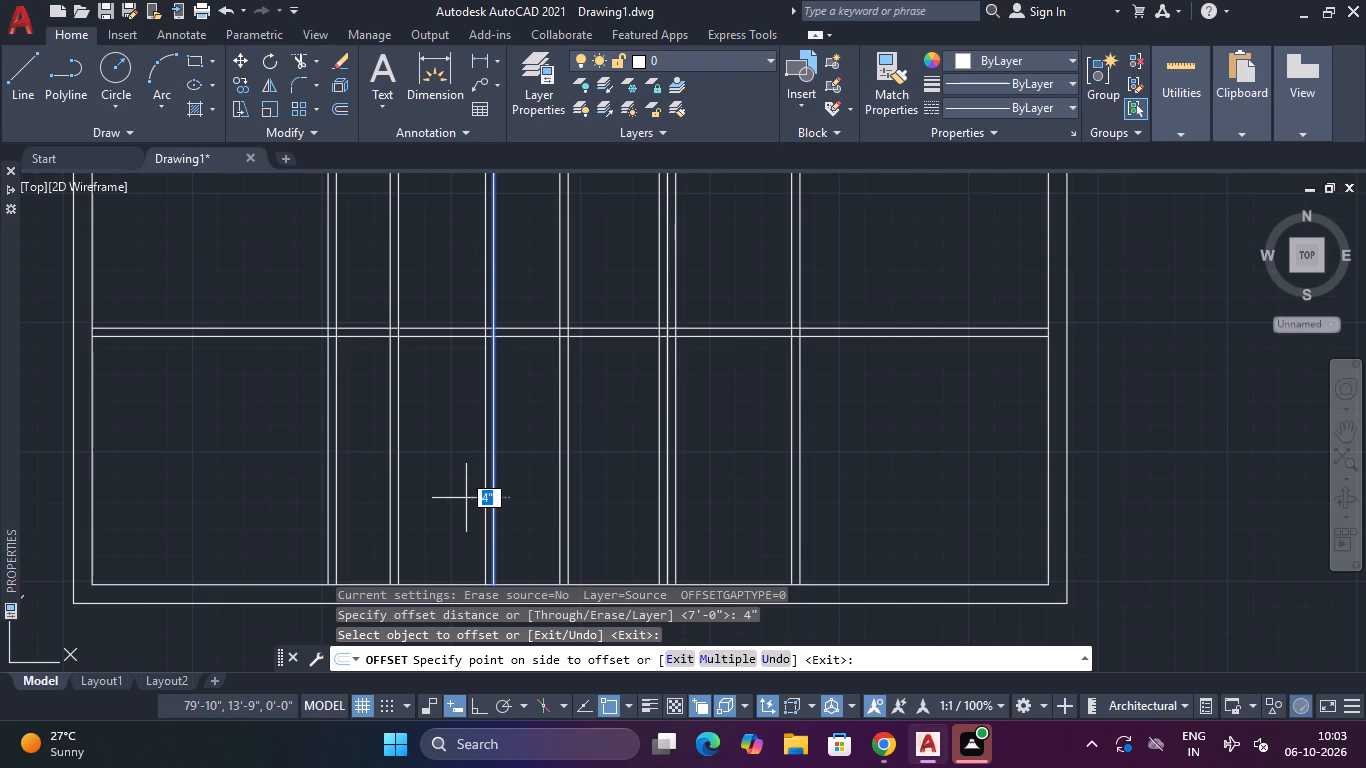
pyautogui.click(459, 498)
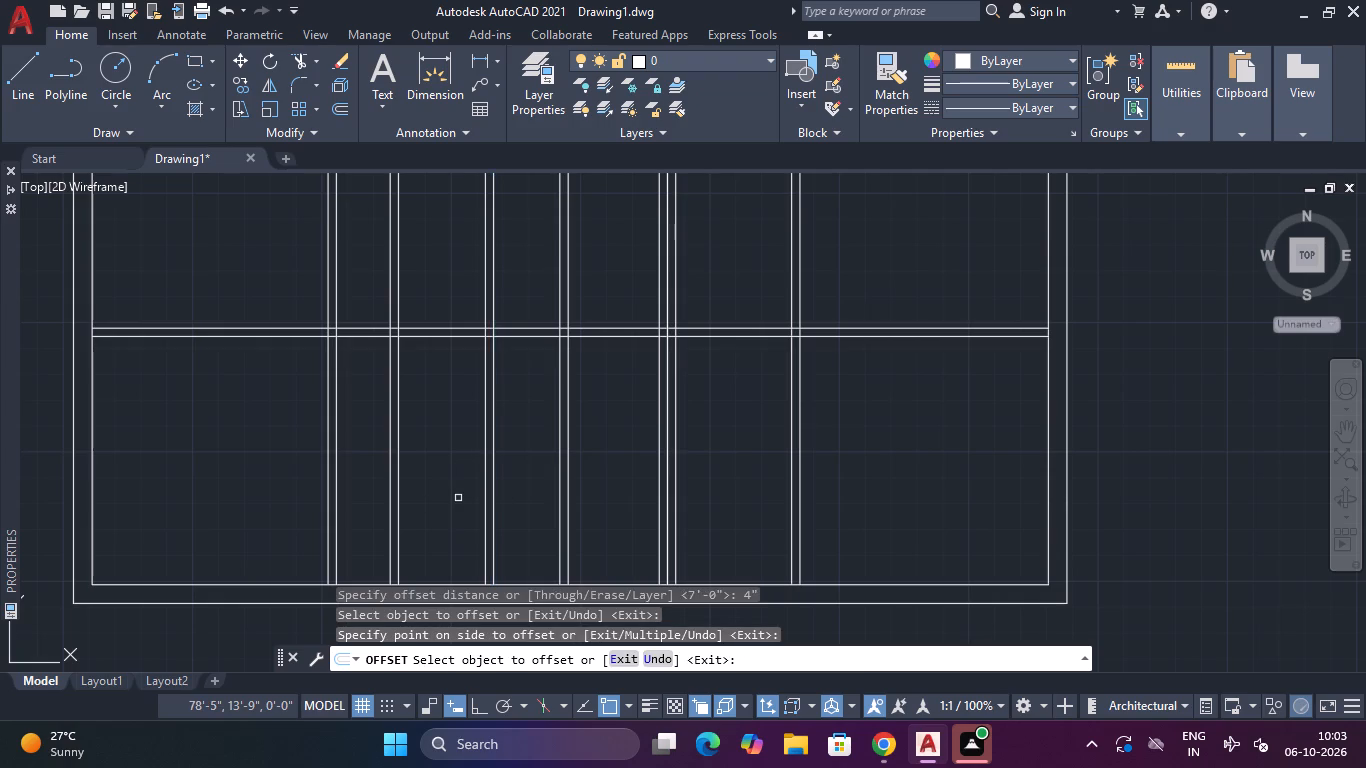
# Trim the northwest room's vertical partition lines out of the south row, the wall crossing below the middle row, and the middle row.
pyautogui.scroll(-2, 683, 446)
pyautogui.moveTo(698, 448); pyautogui.dragTo(712, 493, button='middle')
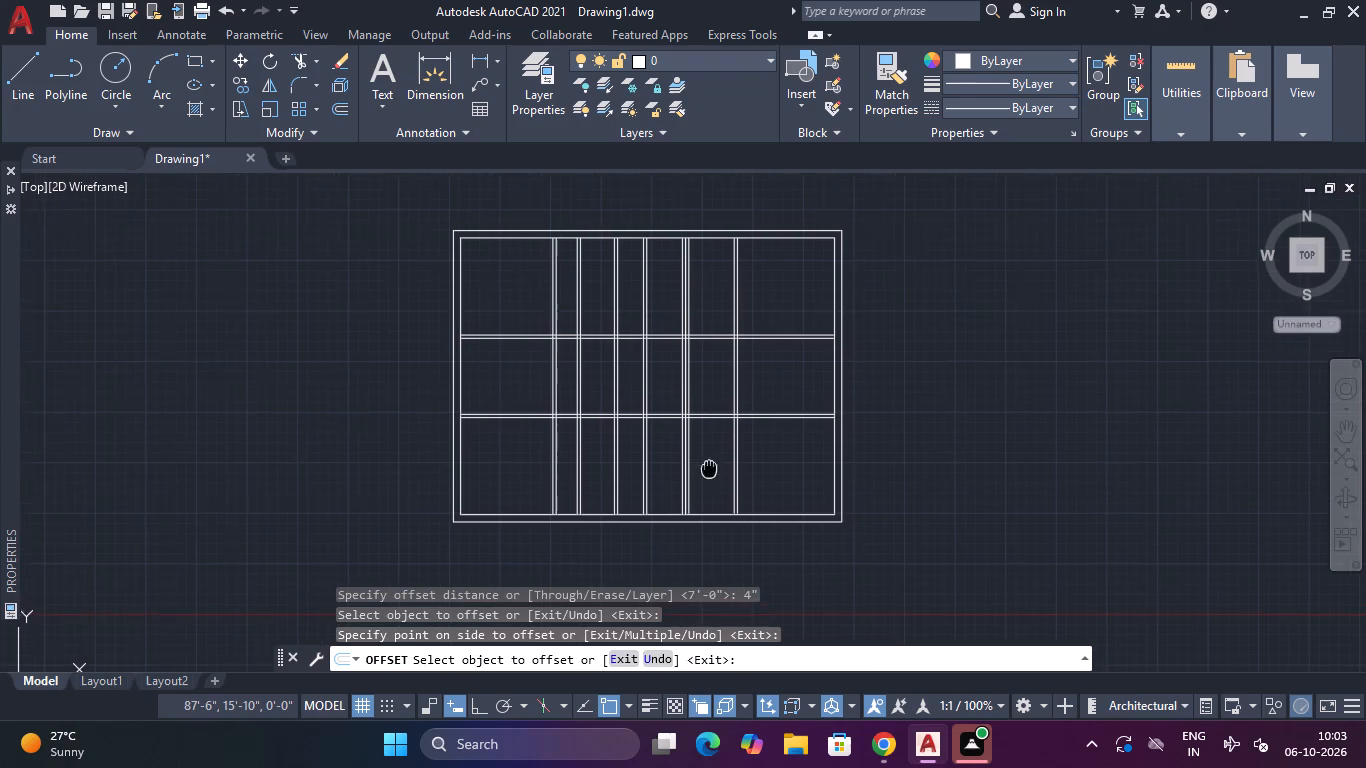
pyautogui.moveTo(712, 493); pyautogui.dragTo(712, 496, button='middle')
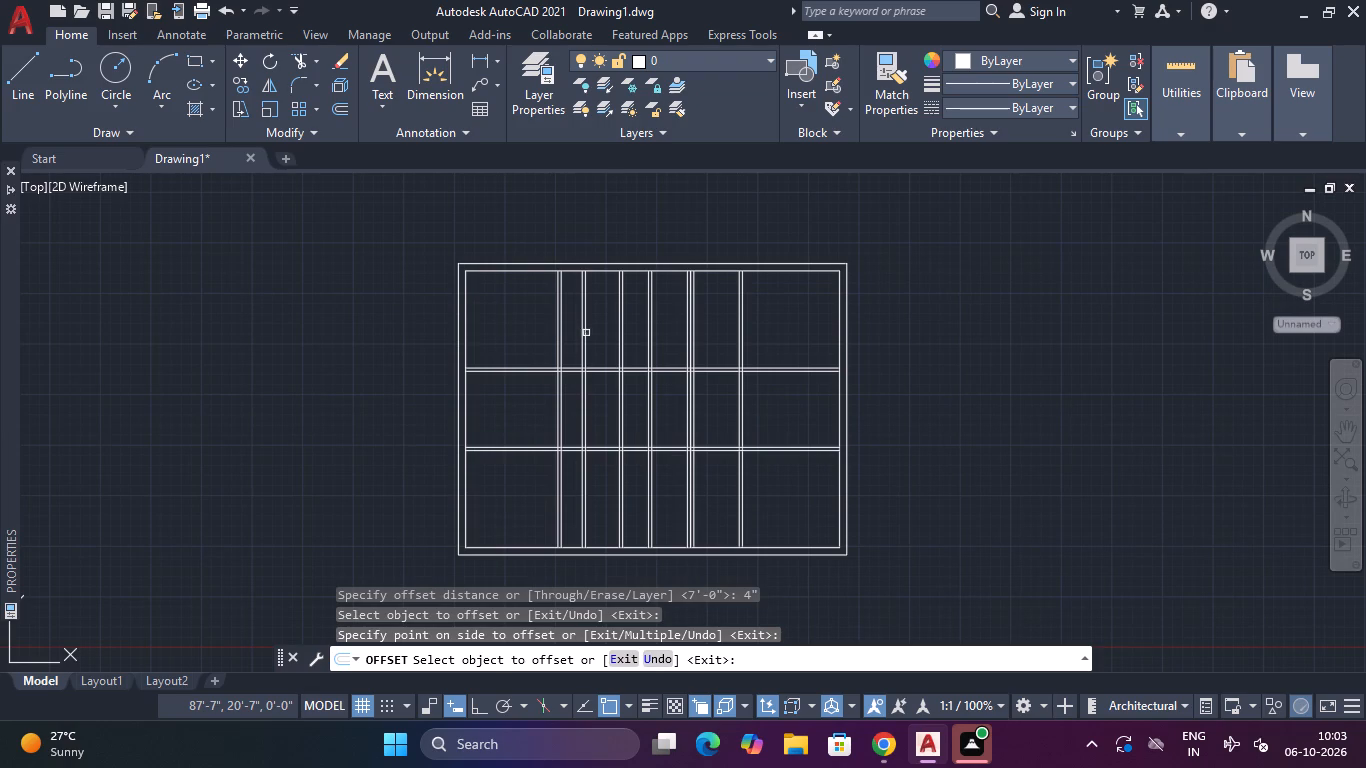
pyautogui.scroll(1, 539, 513)
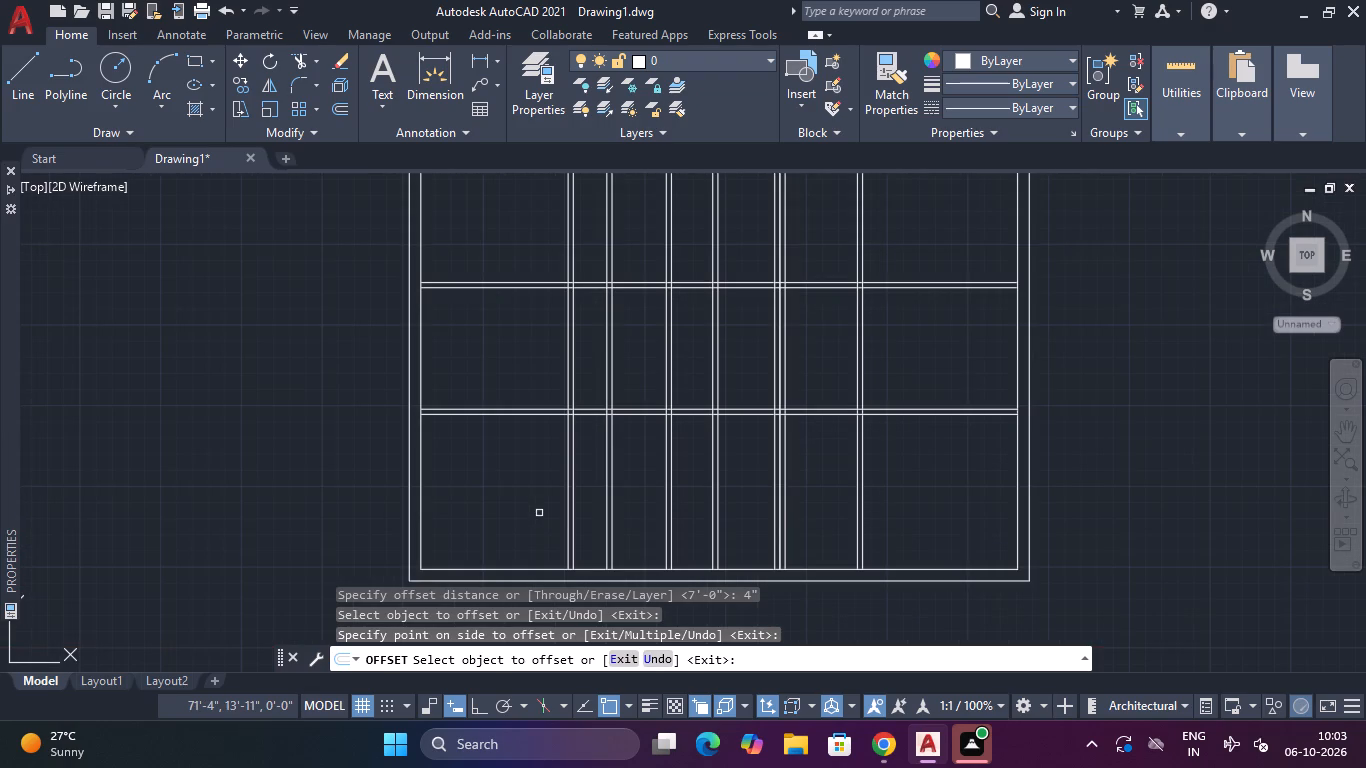
pyautogui.press('Escape')
pyautogui.press('Escape')
pyautogui.write('tr')
pyautogui.press('space')
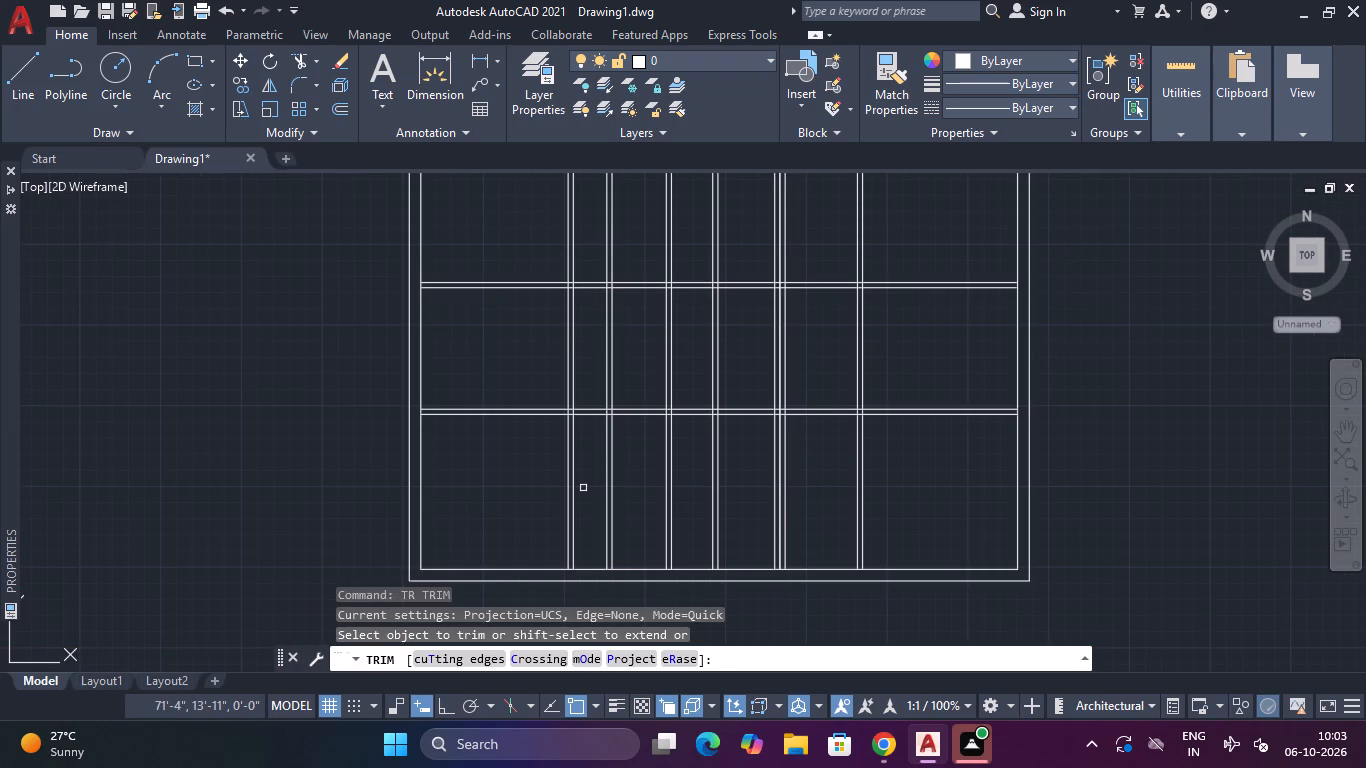
pyautogui.moveTo(583, 488); pyautogui.dragTo(557, 495)
pyautogui.scroll(4, 570, 422)
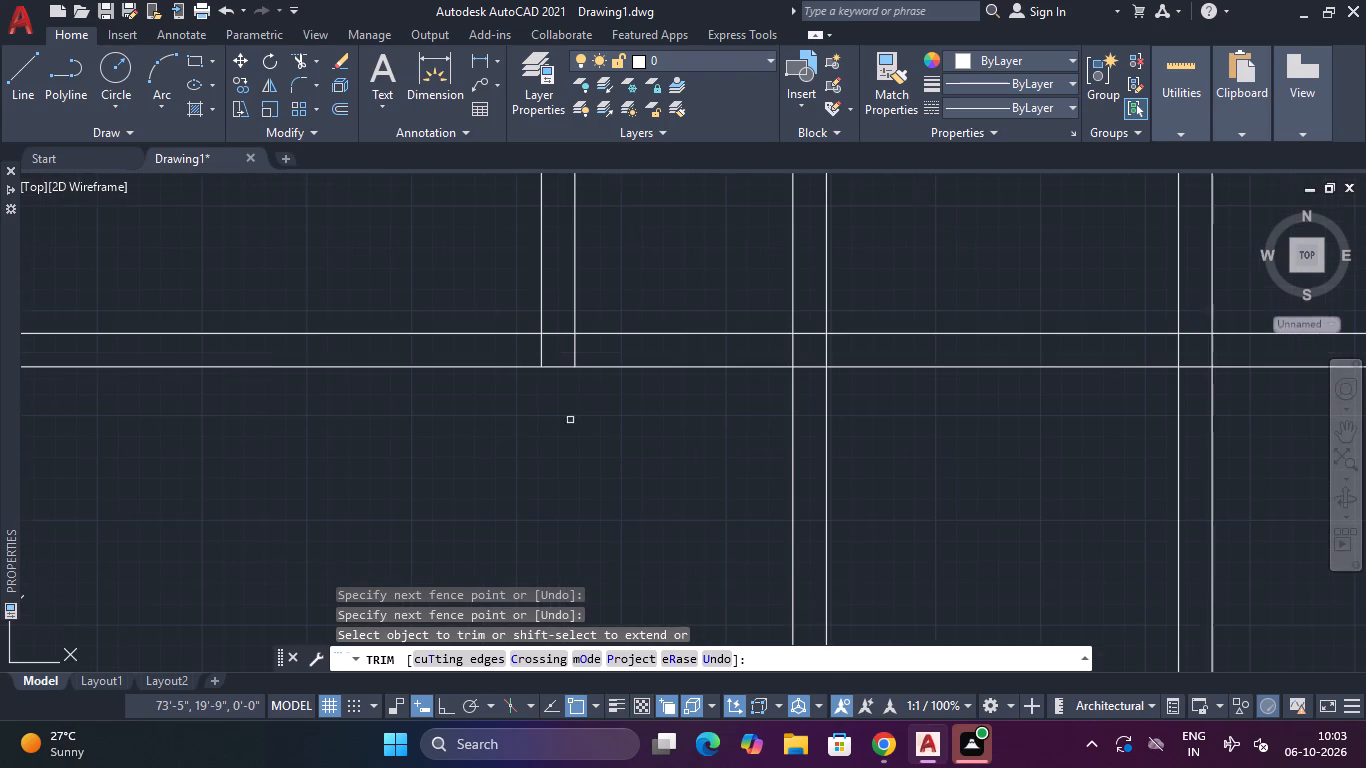
pyautogui.moveTo(591, 351); pyautogui.dragTo(535, 351)
pyautogui.scroll(-7, 531, 351)
pyautogui.scroll(3, 564, 315)
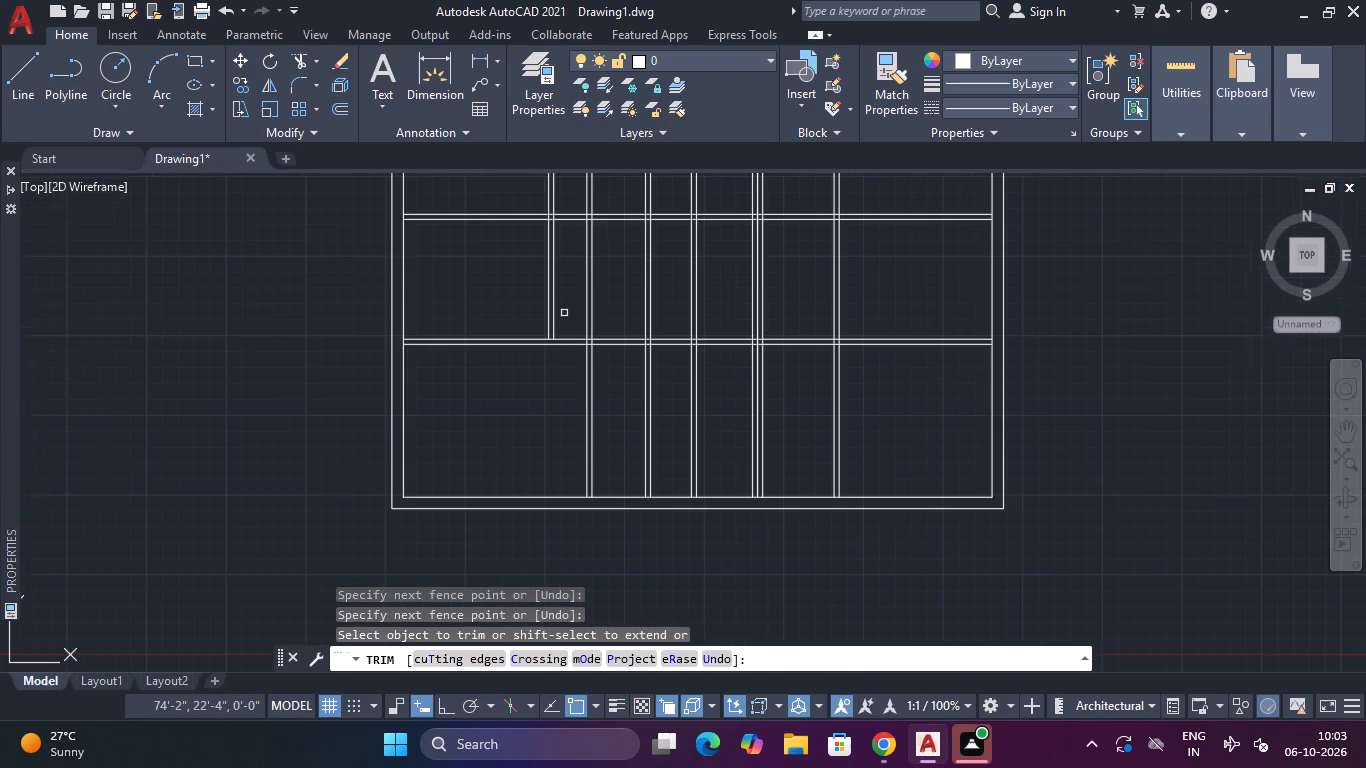
pyautogui.moveTo(564, 308); pyautogui.dragTo(515, 308)
# Trim the second vertical partition pair from the west out of the north row and the wall crossing below it.
pyautogui.moveTo(541, 307); pyautogui.dragTo(536, 477, button='middle')
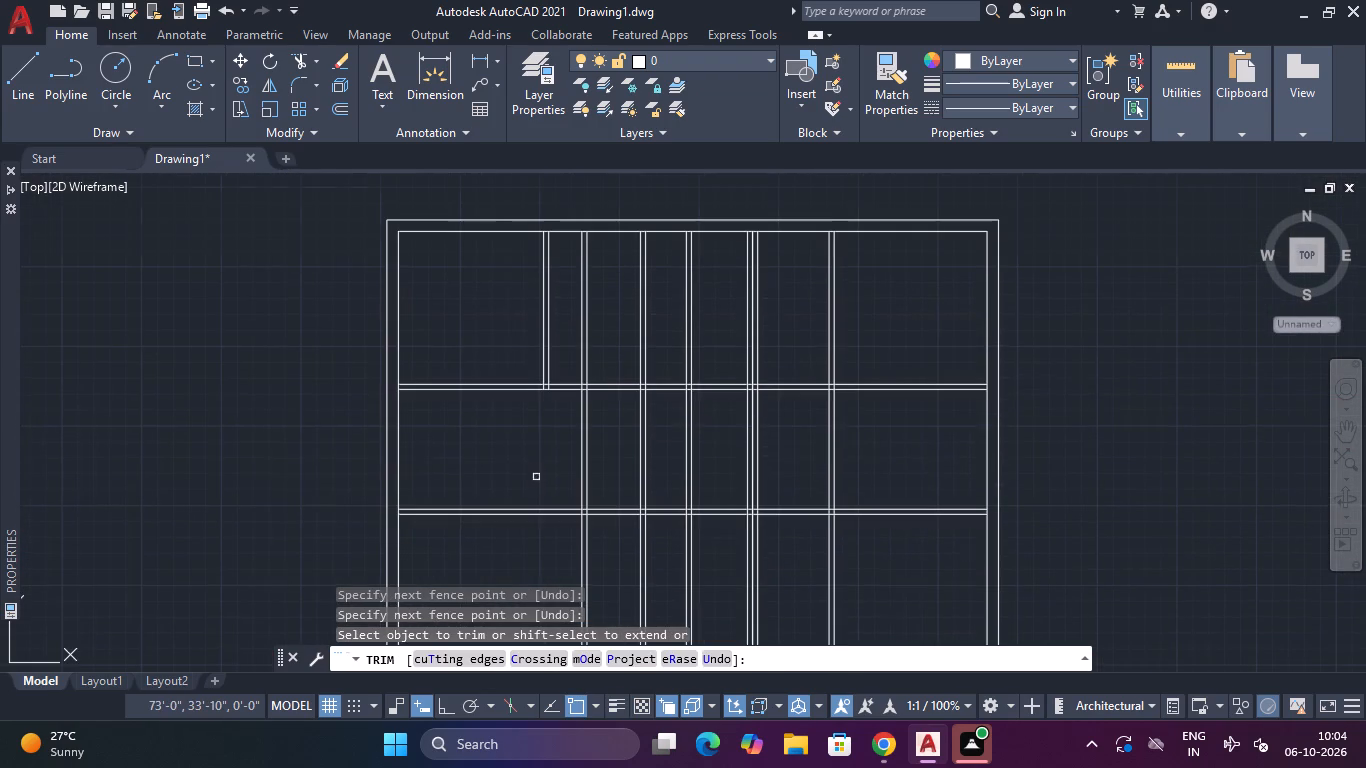
pyautogui.moveTo(611, 330); pyautogui.dragTo(594, 328)
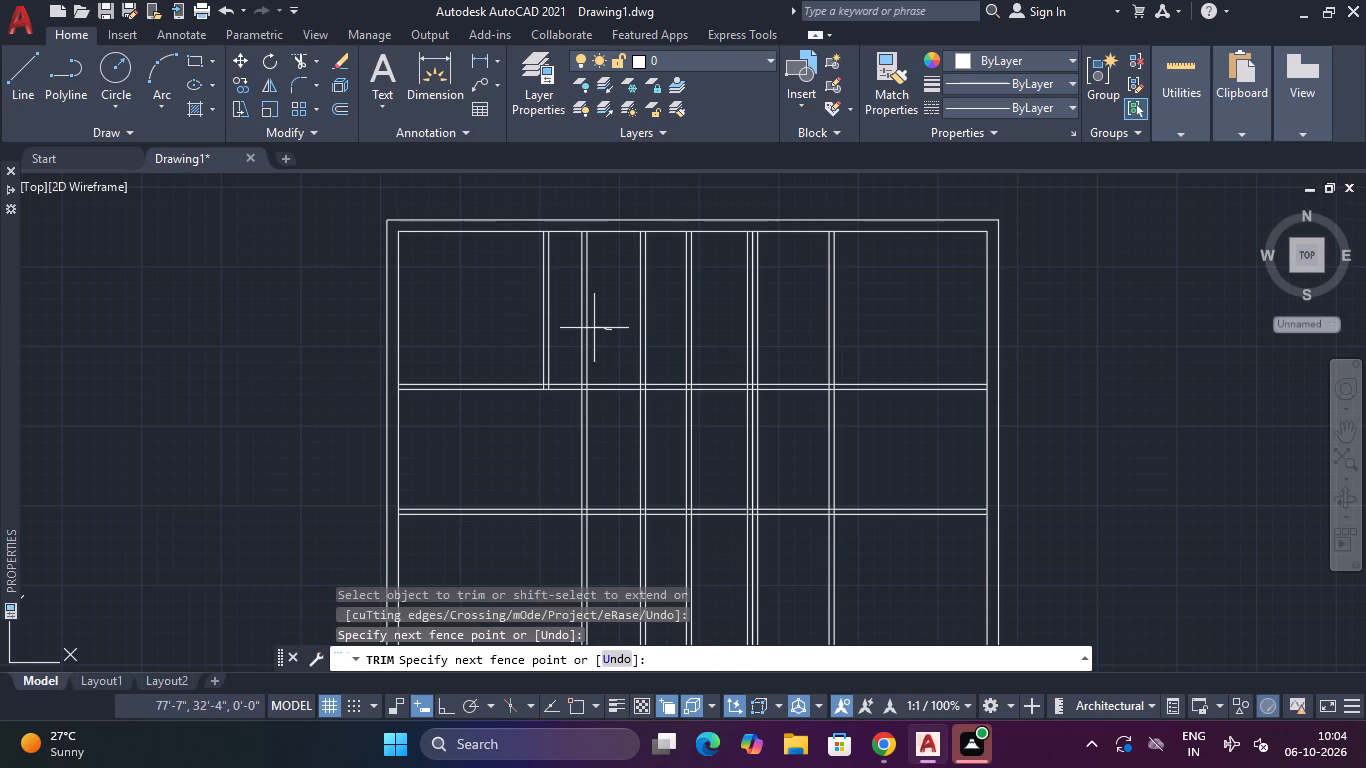
pyautogui.moveTo(594, 328); pyautogui.dragTo(569, 328)
pyautogui.scroll(2, 579, 389)
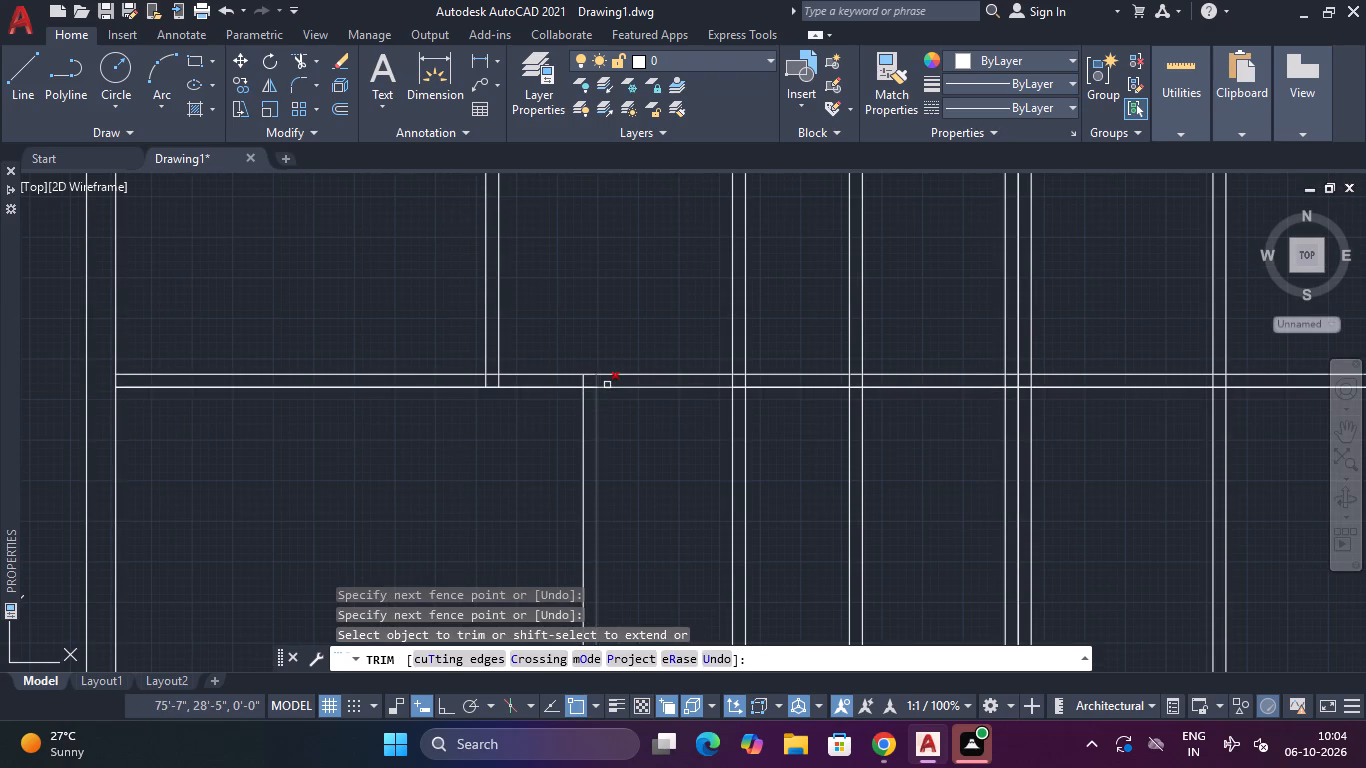
pyautogui.click(607, 385)
pyautogui.hotkey('ctrl', 'z')
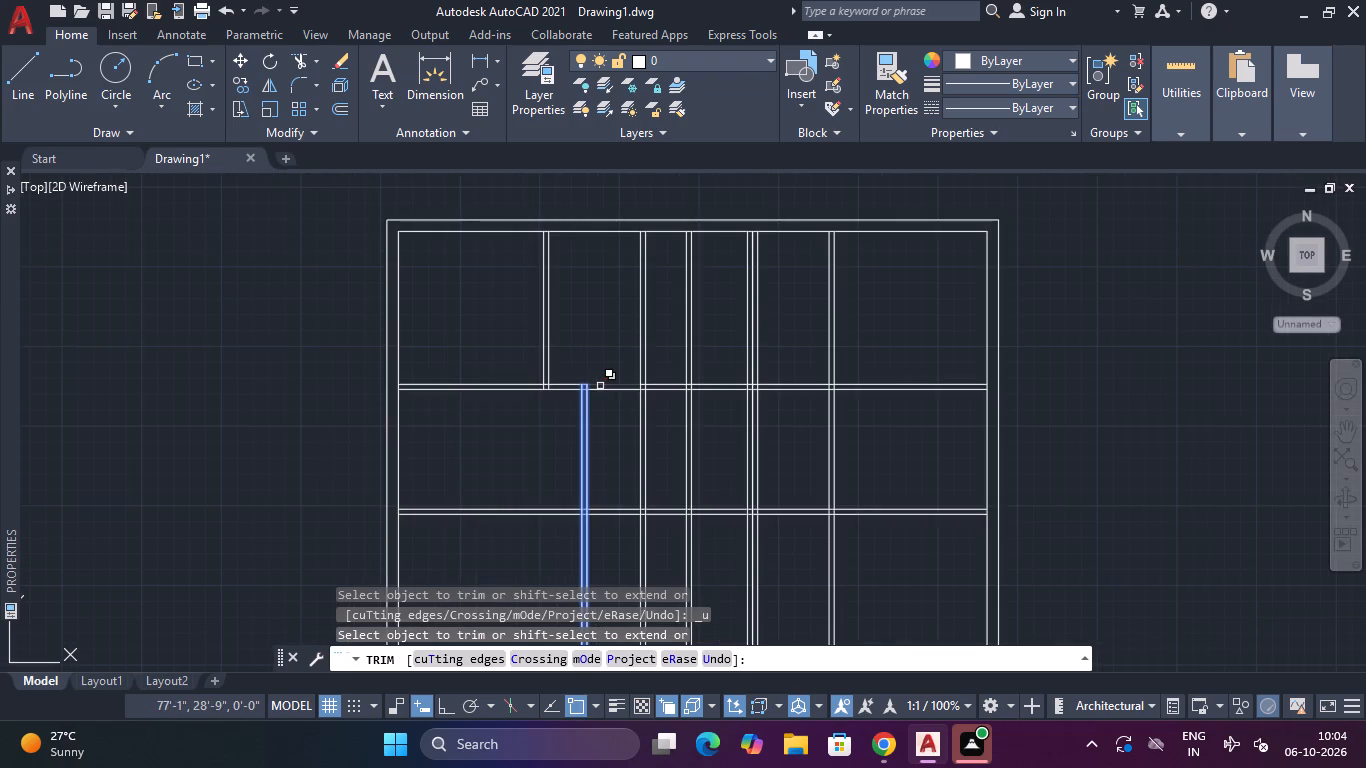
pyautogui.scroll(7, 598, 387)
pyautogui.moveTo(407, 364); pyautogui.dragTo(111, 351)
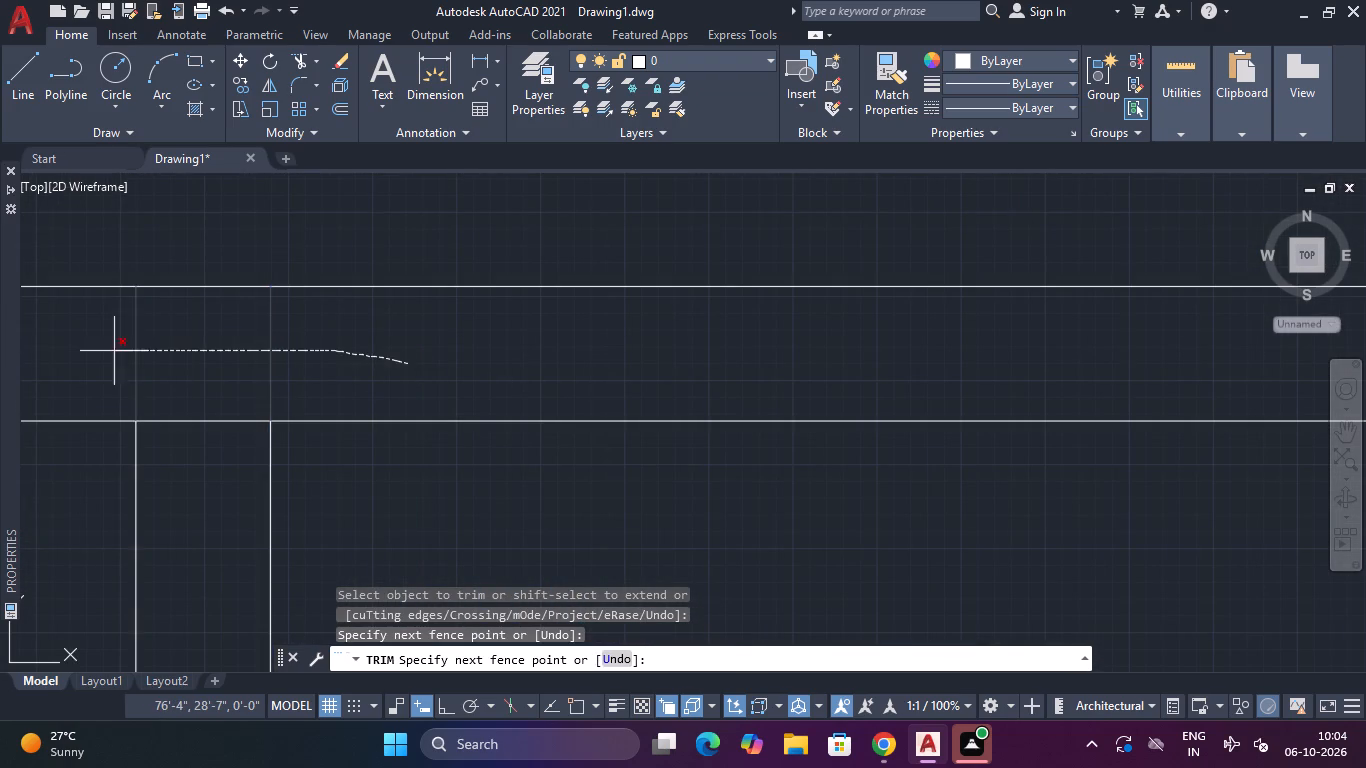
pyautogui.moveTo(111, 351); pyautogui.dragTo(99, 351)
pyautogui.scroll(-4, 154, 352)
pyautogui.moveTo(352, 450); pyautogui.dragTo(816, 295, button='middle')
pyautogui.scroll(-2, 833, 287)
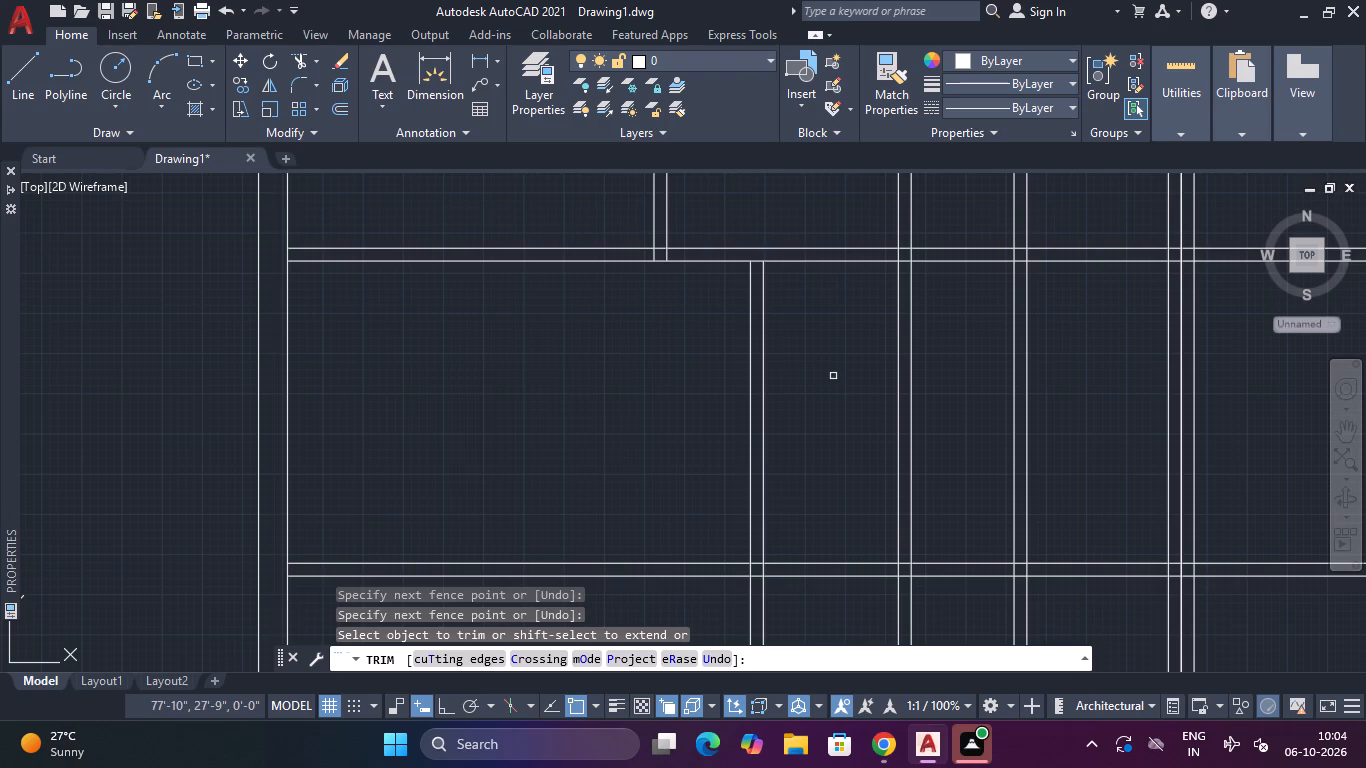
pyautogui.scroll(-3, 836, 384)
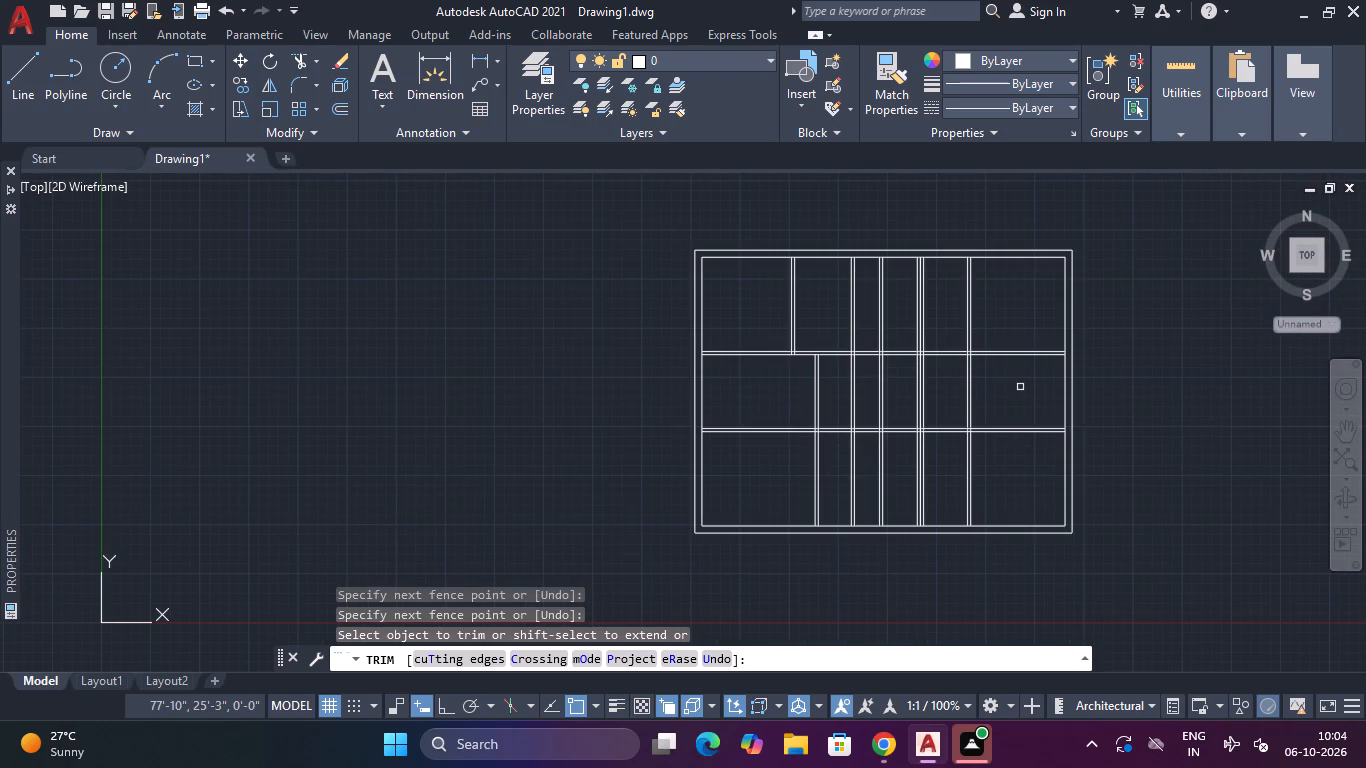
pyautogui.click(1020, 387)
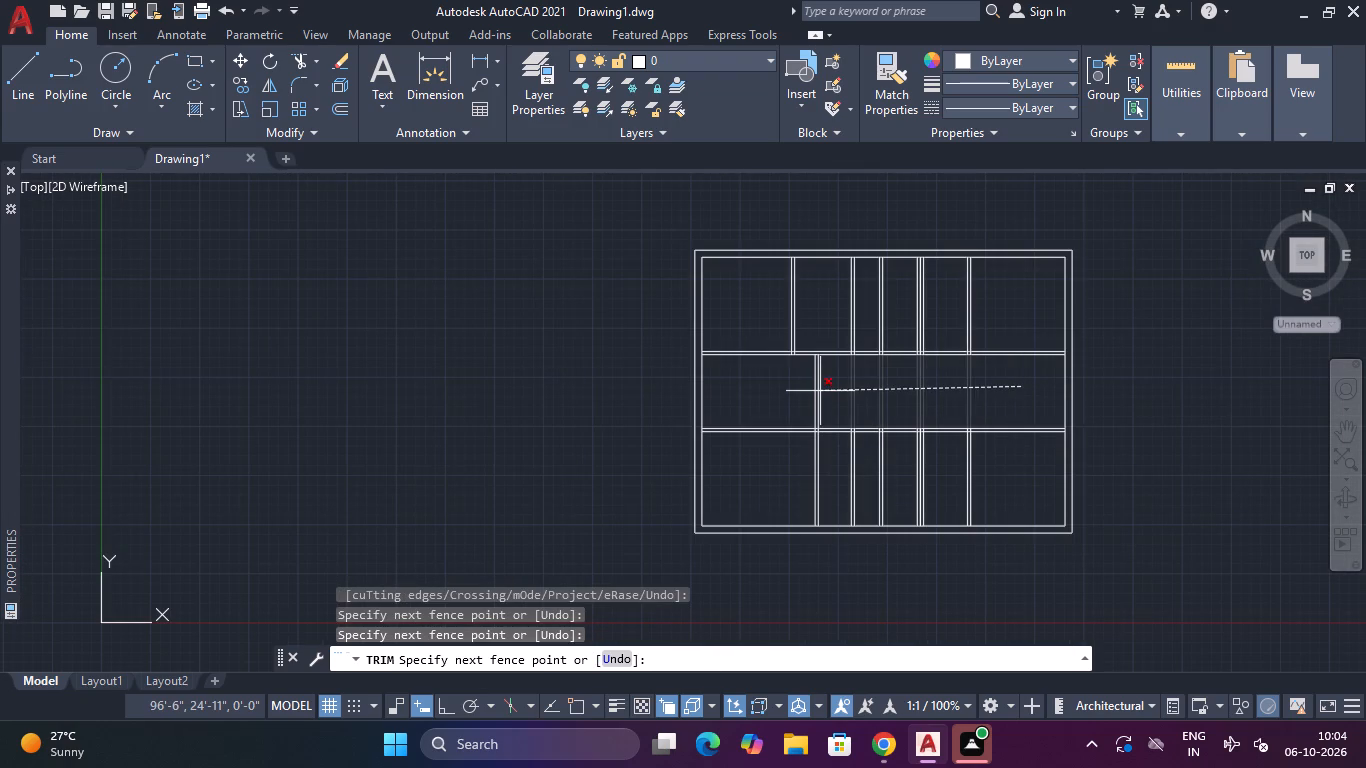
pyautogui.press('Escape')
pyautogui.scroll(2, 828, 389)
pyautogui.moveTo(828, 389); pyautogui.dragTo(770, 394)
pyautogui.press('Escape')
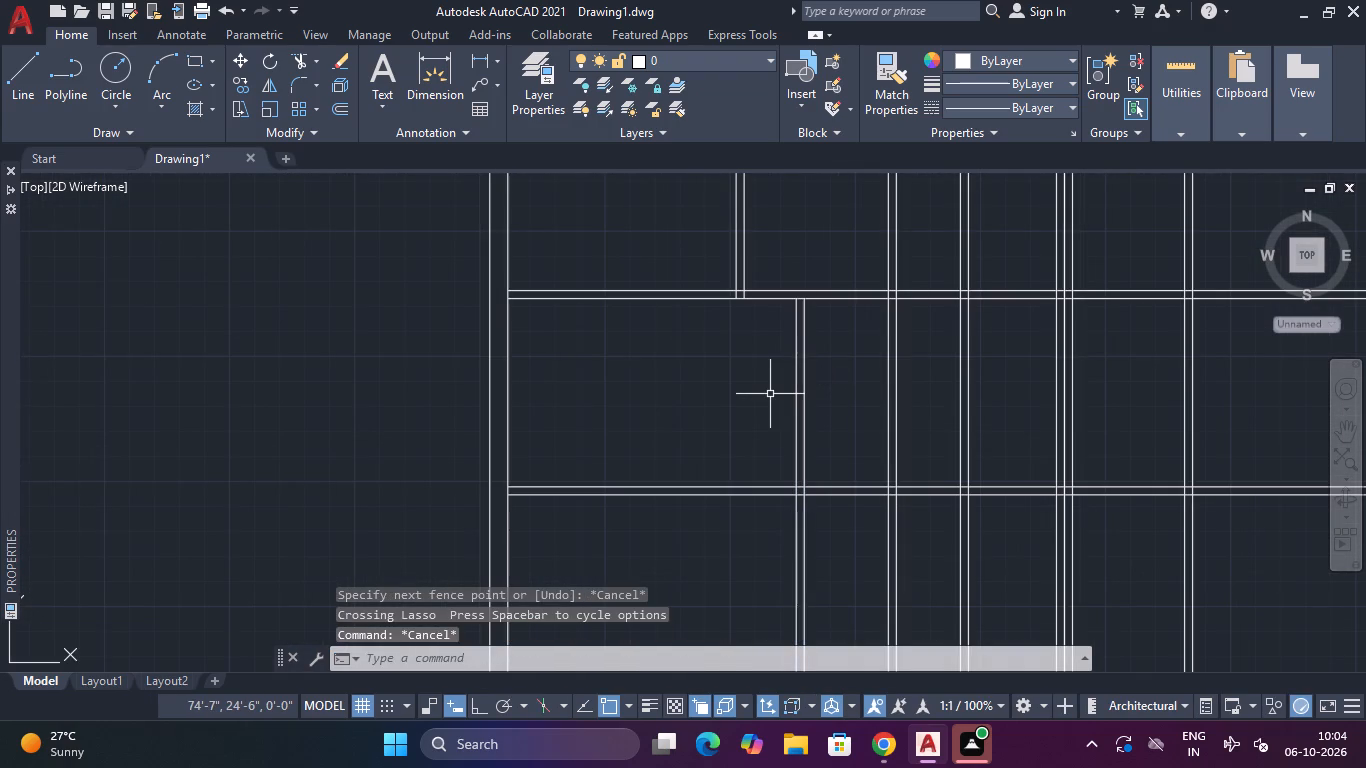
# Trim the same vertical partition pair out of the middle row and the wall crossing below it.
pyautogui.press('space')
pyautogui.moveTo(844, 401); pyautogui.dragTo(764, 402)
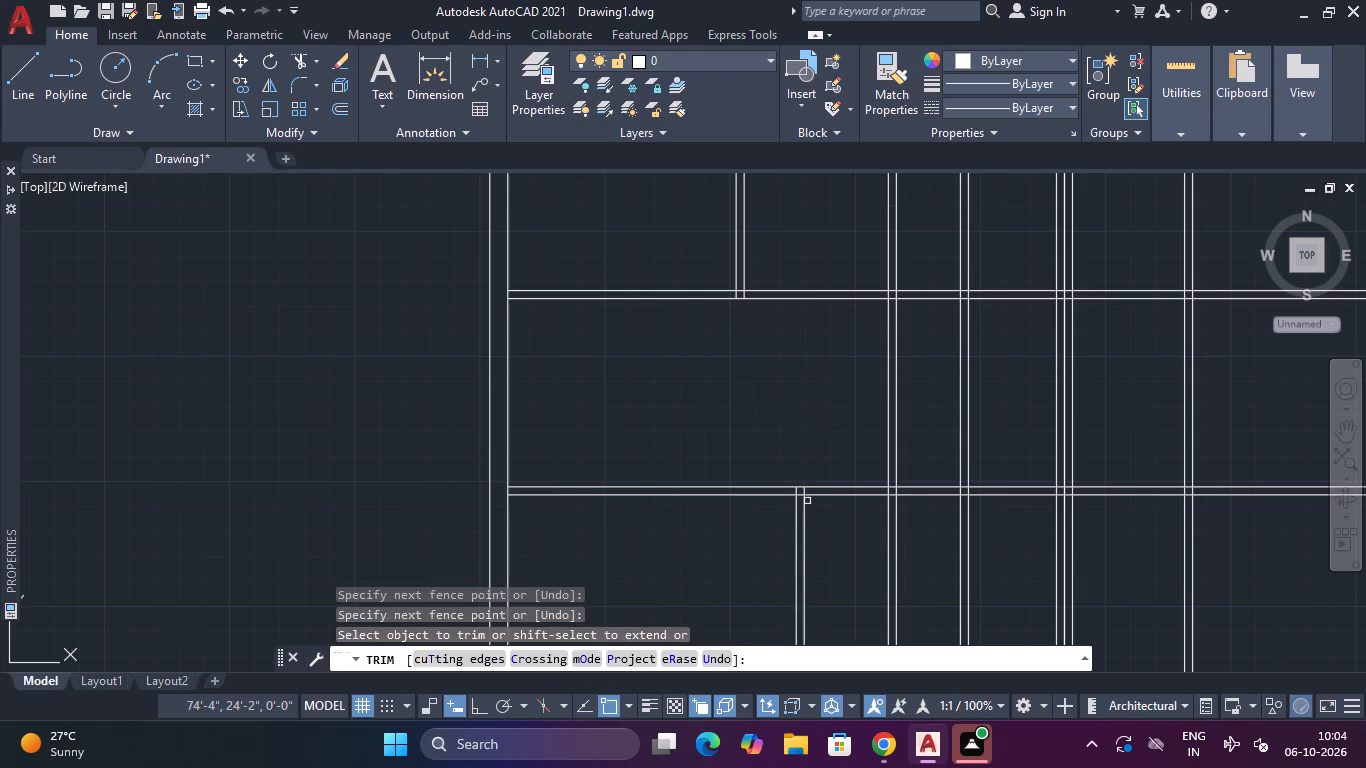
pyautogui.scroll(4, 807, 503)
pyautogui.moveTo(807, 444); pyautogui.dragTo(726, 426)
# Clean up the T-junctions of the northwest and southwest rooms' partitions by trimming leftover stubs and the wall-line segments between the partition faces.
pyautogui.scroll(-3, 744, 418)
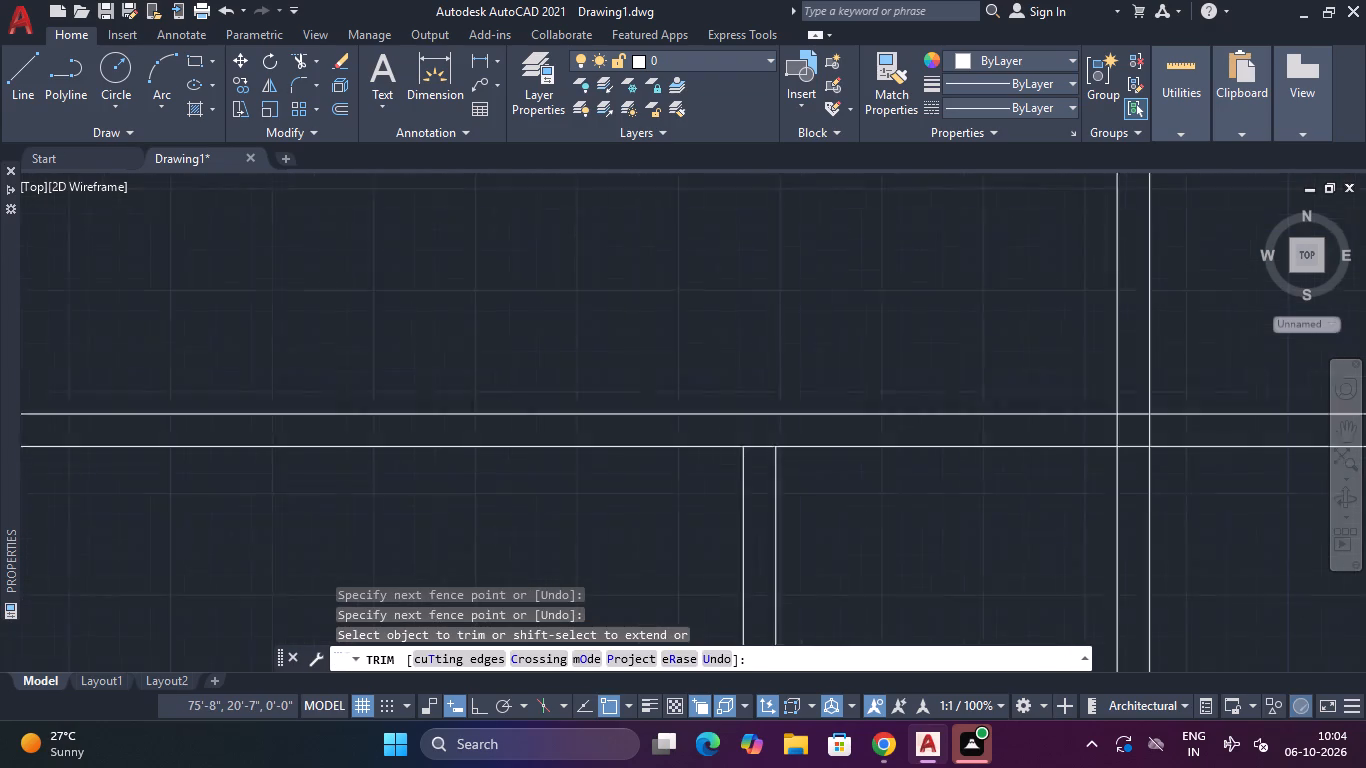
pyautogui.scroll(-1, 744, 418)
pyautogui.scroll(-1, 806, 326)
pyautogui.moveTo(794, 327); pyautogui.dragTo(777, 442, button='middle')
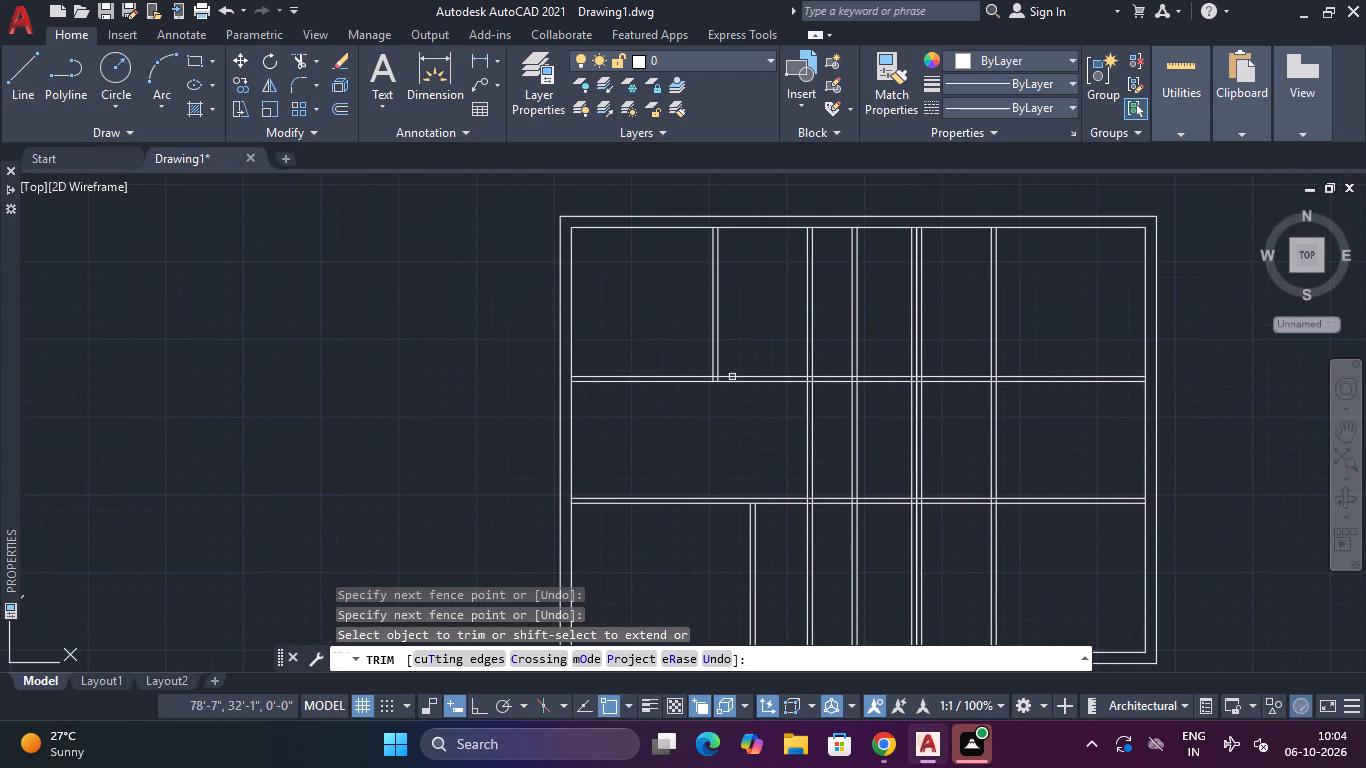
pyautogui.scroll(4, 711, 376)
pyautogui.moveTo(775, 384); pyautogui.dragTo(717, 379)
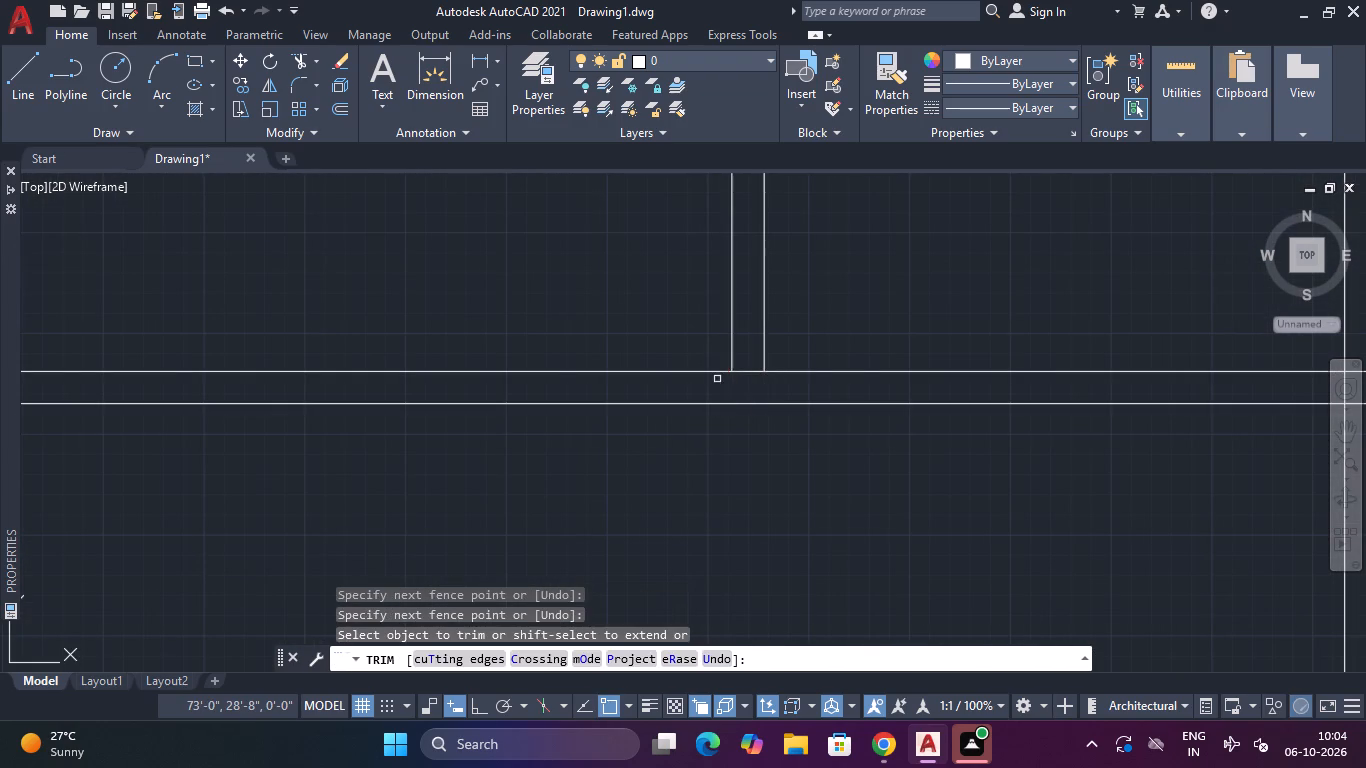
pyautogui.moveTo(751, 354); pyautogui.dragTo(747, 388)
pyautogui.scroll(-5, 765, 413)
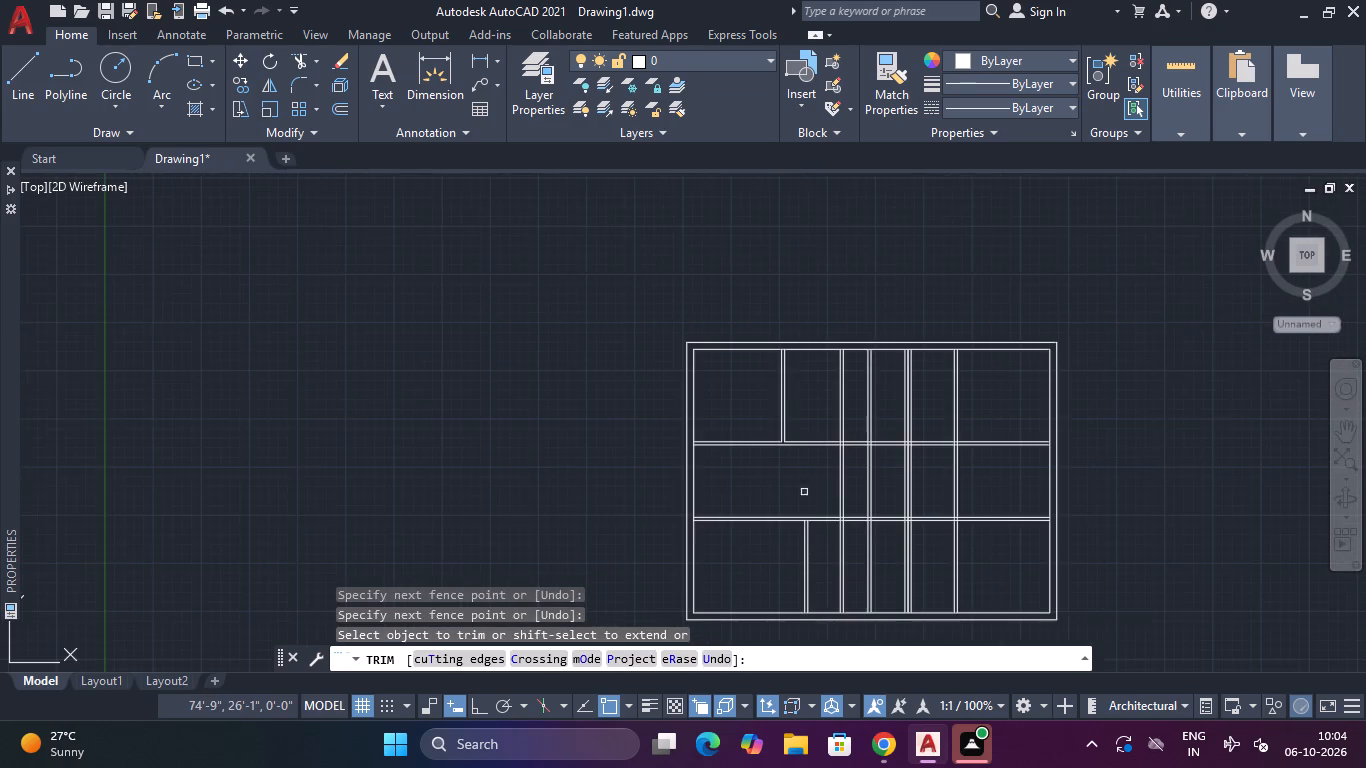
pyautogui.scroll(4, 812, 545)
pyautogui.scroll(3, 774, 392)
pyautogui.click(774, 393)
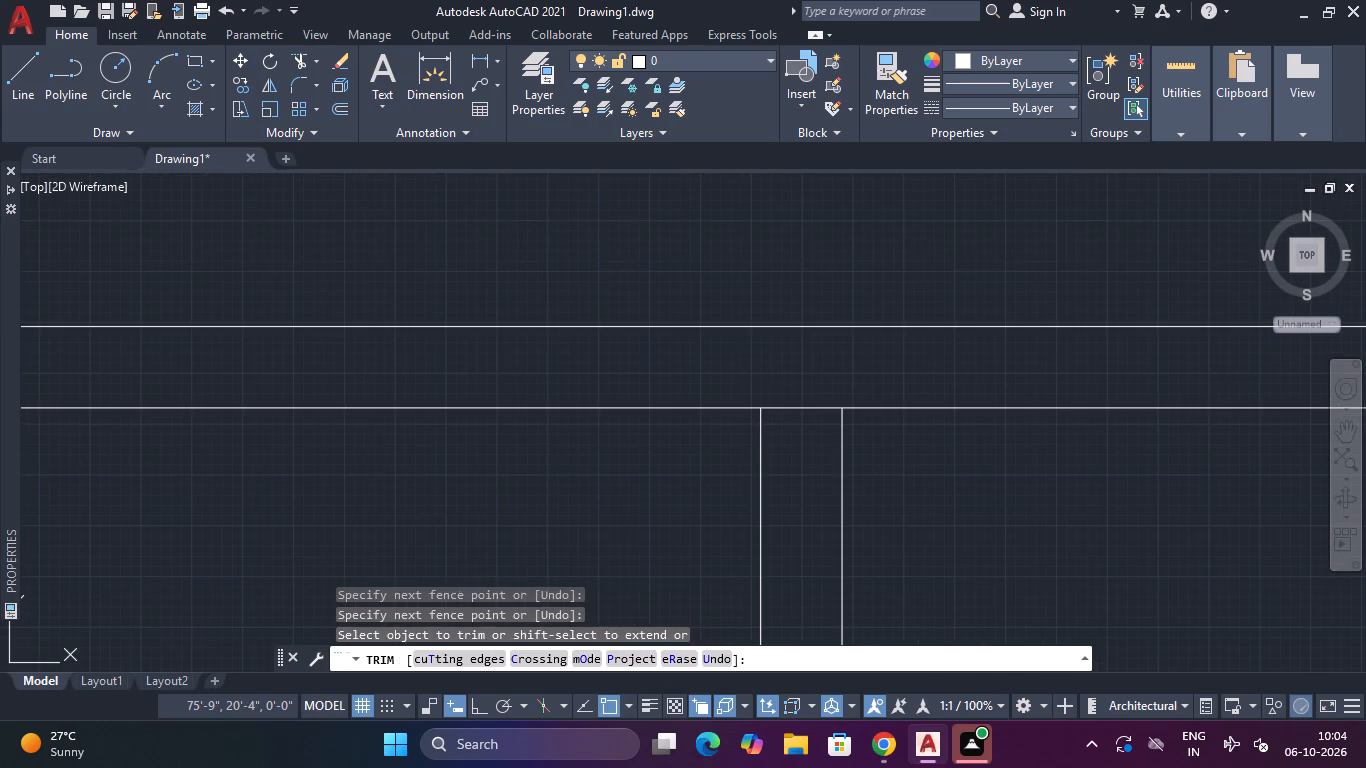
pyautogui.click(777, 433)
# Quick-measure the north-row space just east of the northwest room.
pyautogui.scroll(-7, 780, 433)
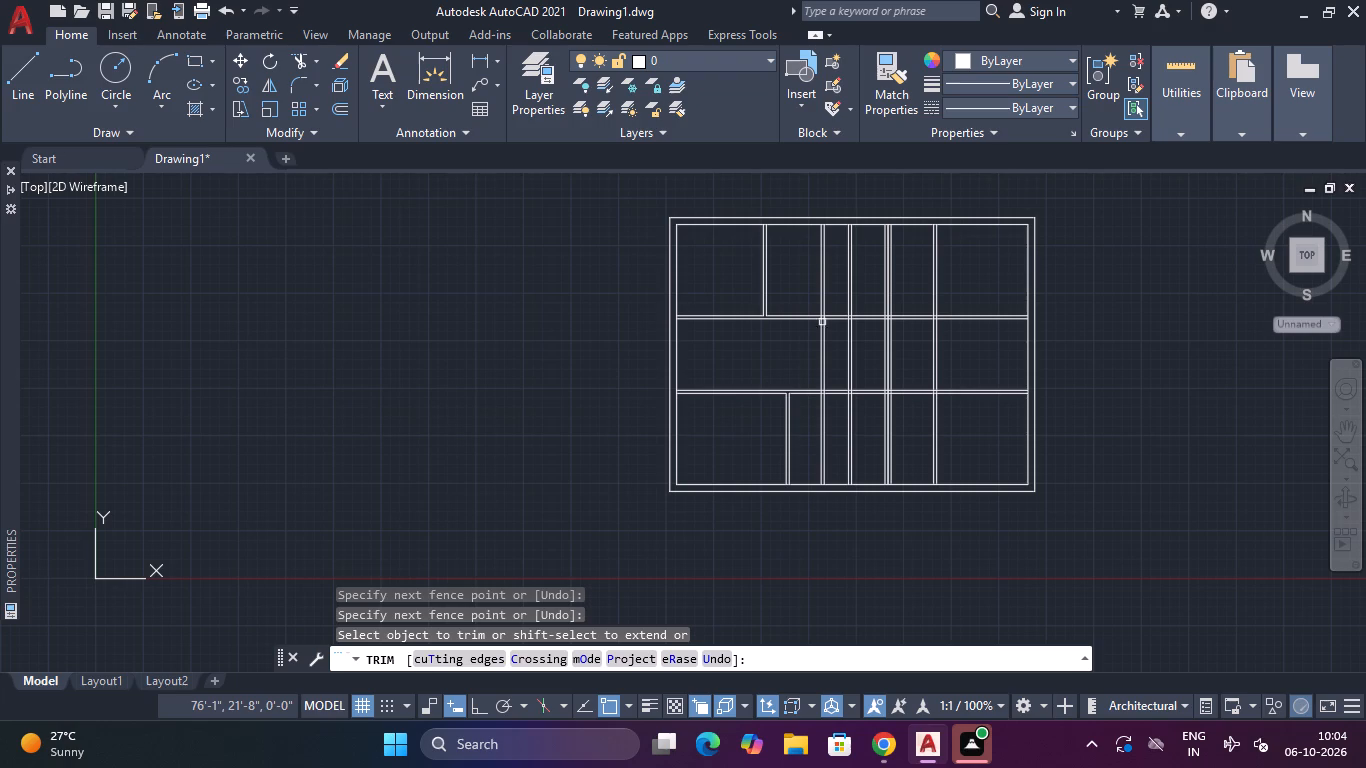
pyautogui.click(1178, 76)
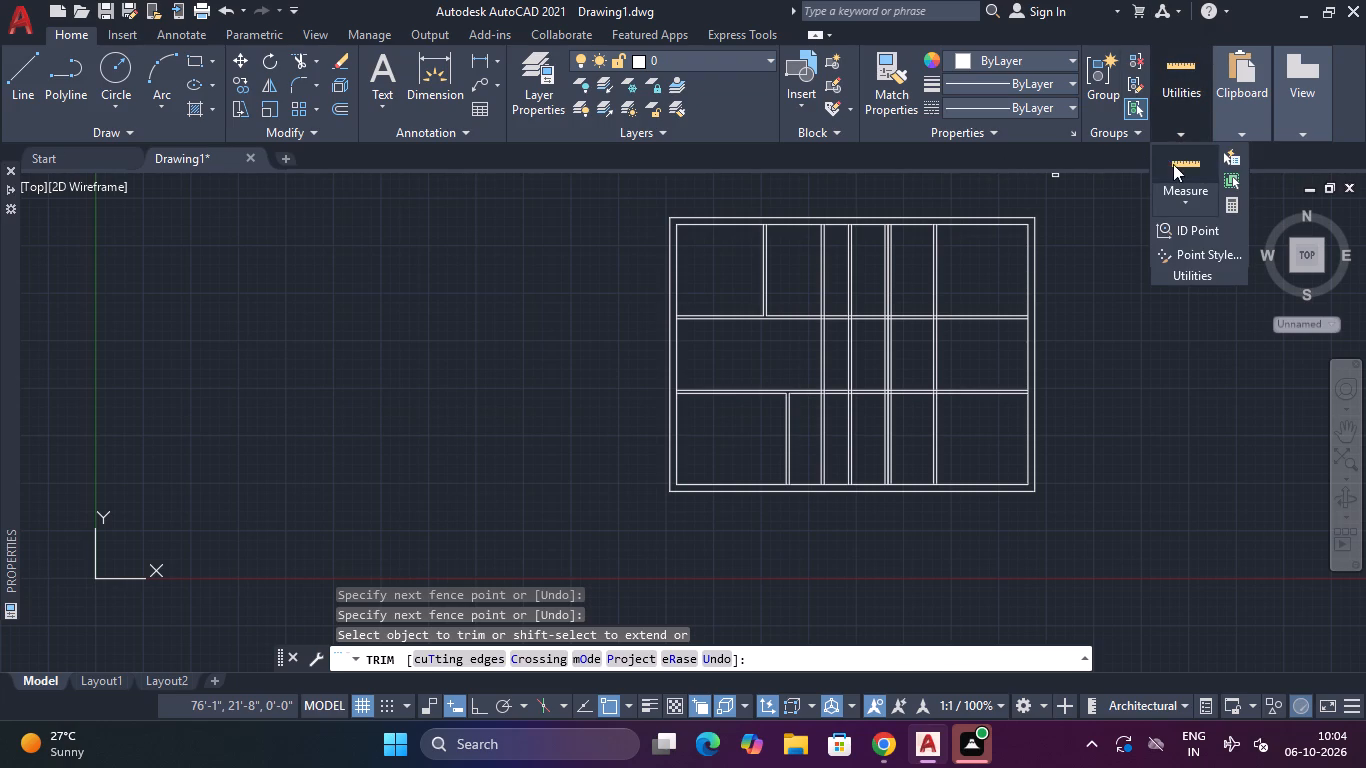
pyautogui.click(1173, 164)
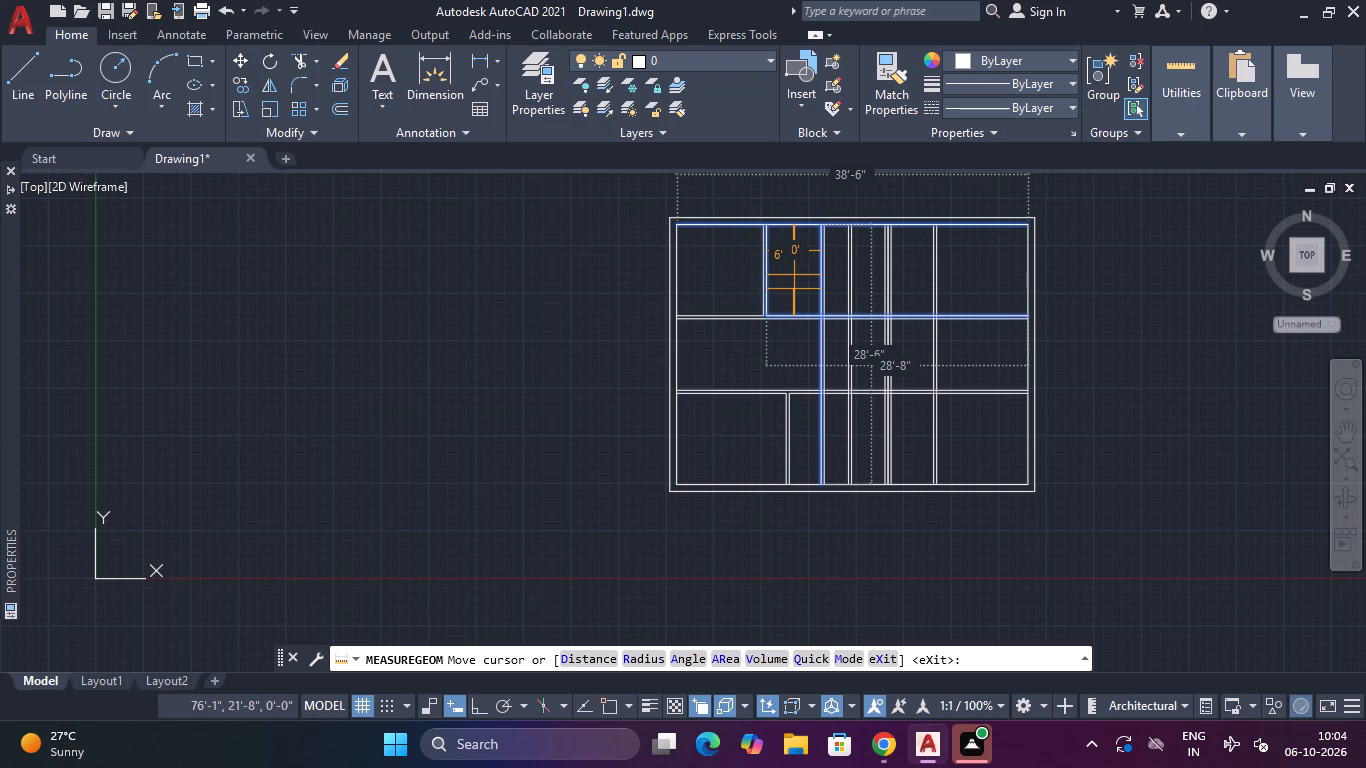
pyautogui.press('Escape')
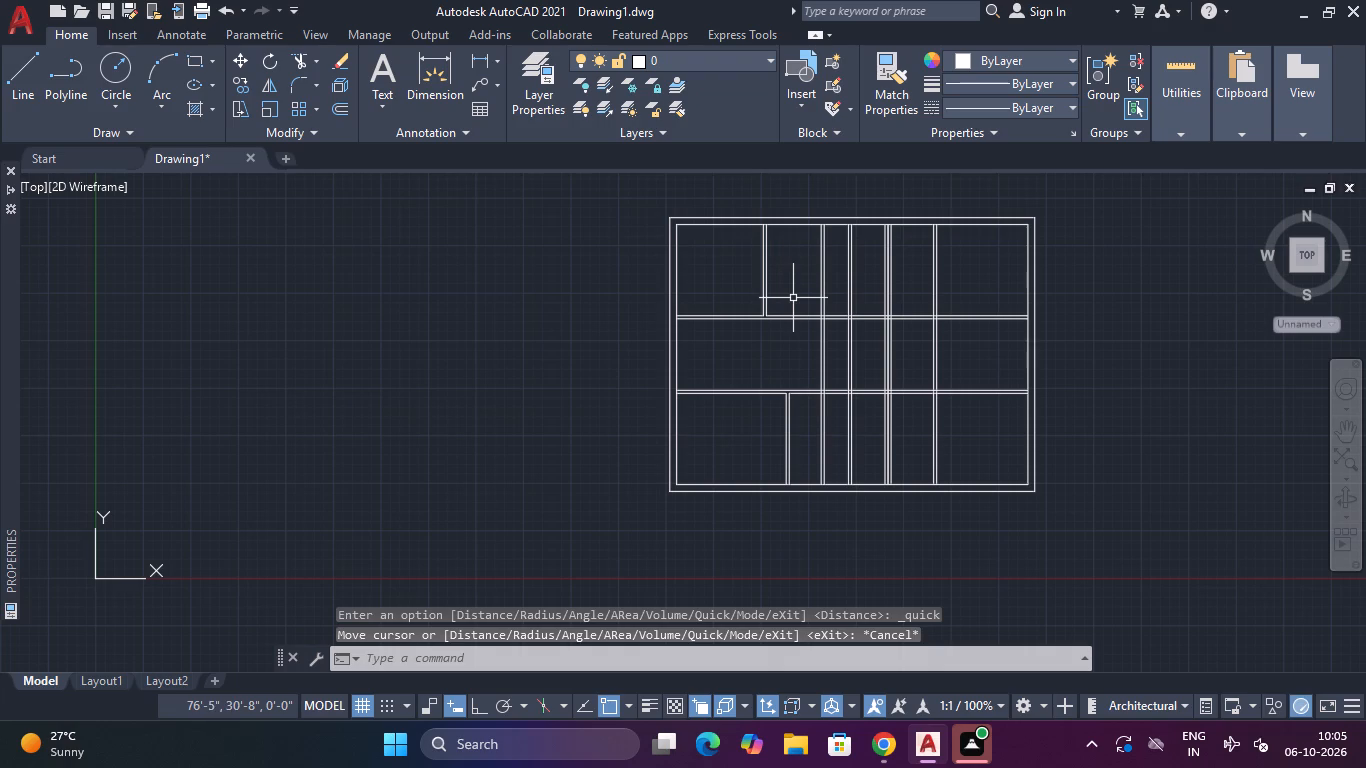
# Trim the vertical pair just east of the southwest room's partition out of the north row, the middle row and the wall crossing between them.
pyautogui.write('tr')
pyautogui.press('space')
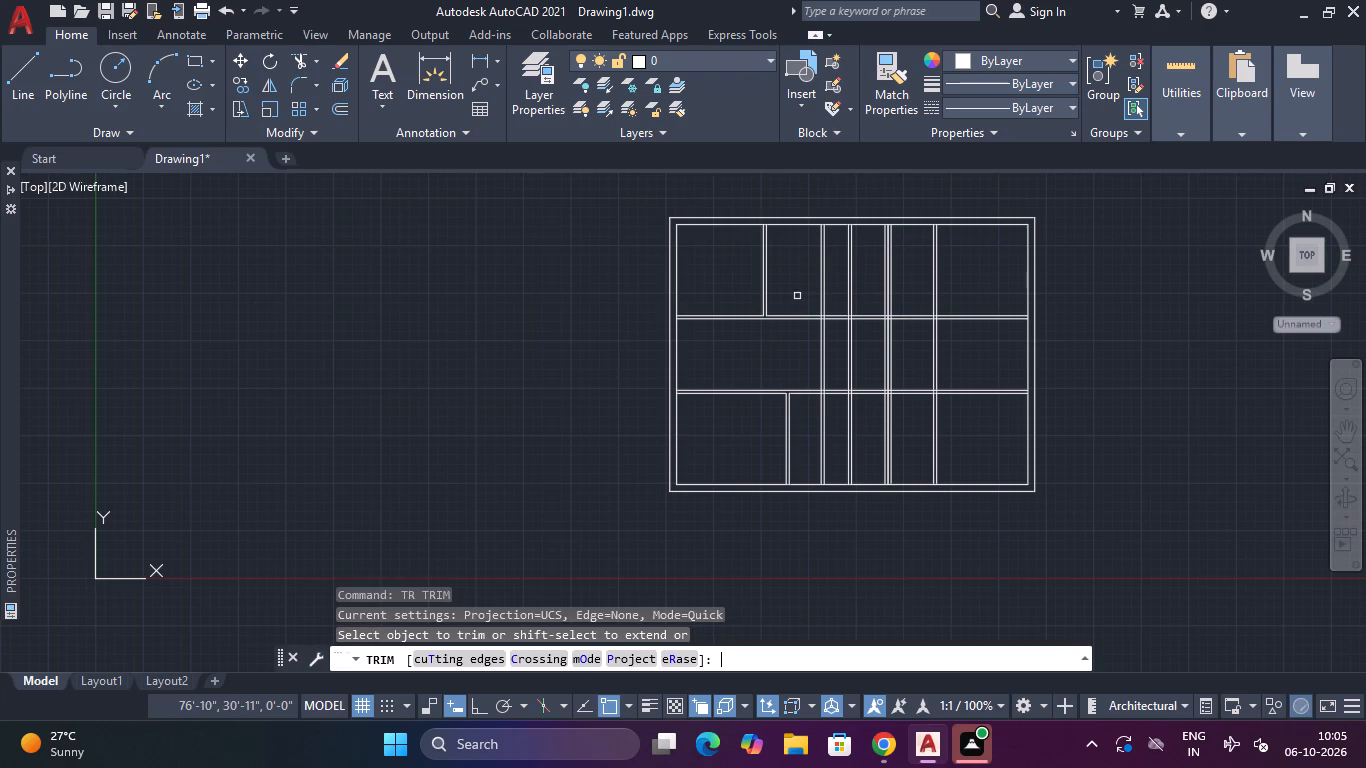
pyautogui.scroll(1, 798, 296)
pyautogui.moveTo(851, 240); pyautogui.dragTo(840, 240)
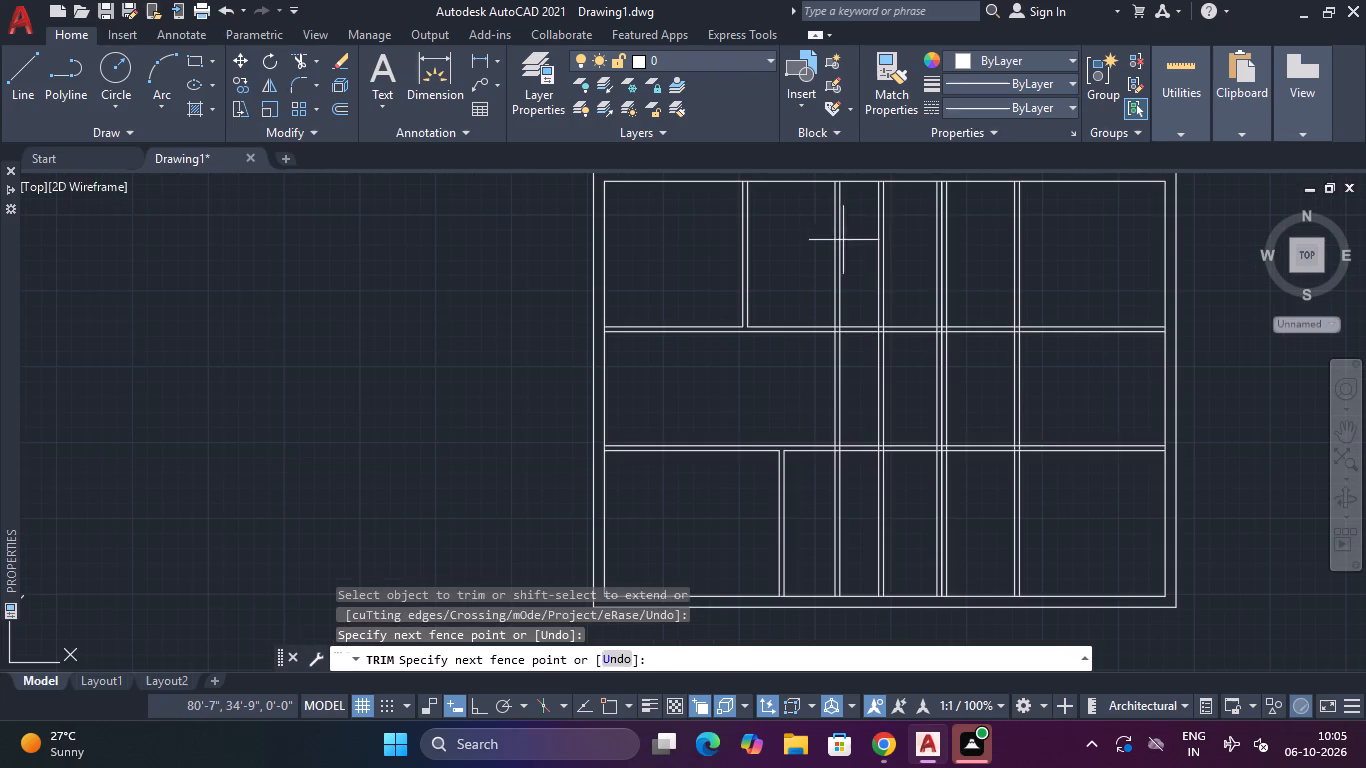
pyautogui.moveTo(840, 240); pyautogui.dragTo(807, 239)
pyautogui.moveTo(851, 379); pyautogui.dragTo(817, 372)
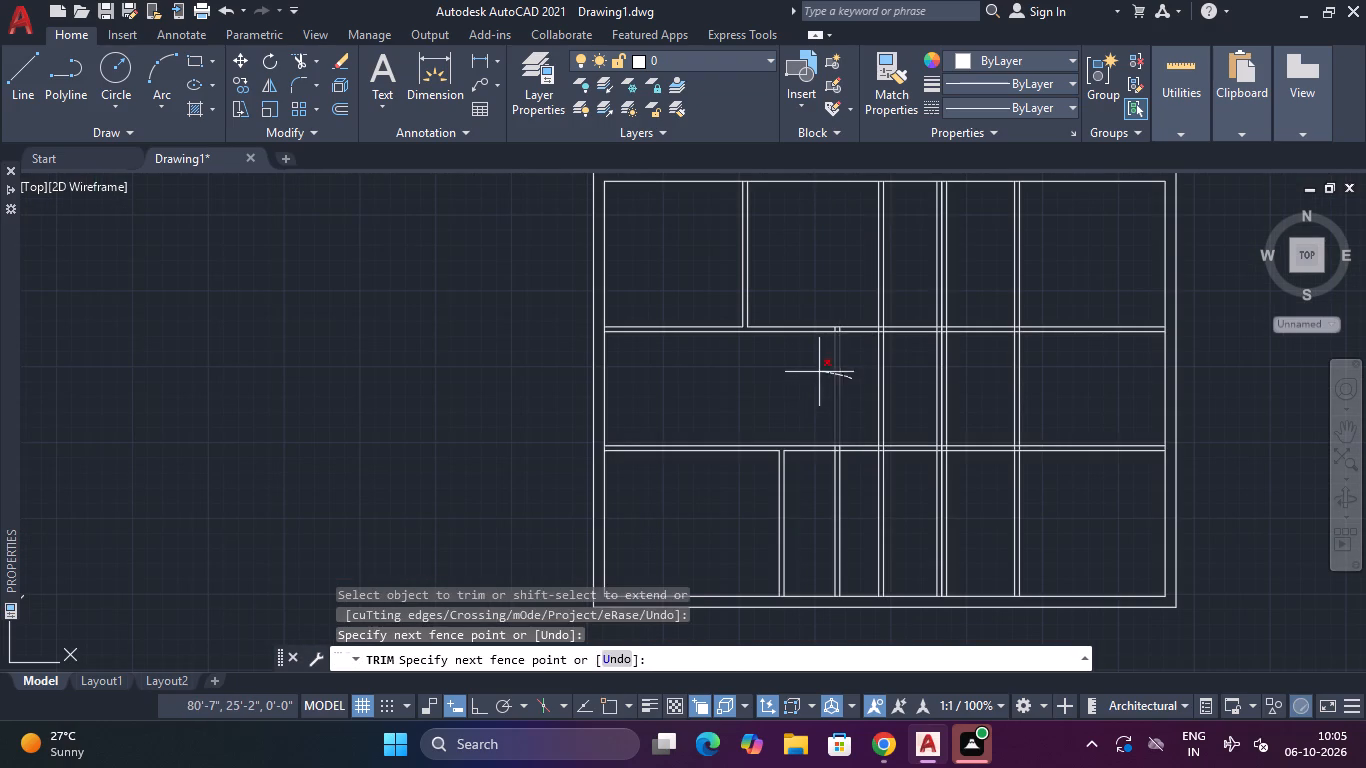
pyautogui.moveTo(817, 372); pyautogui.dragTo(805, 372)
pyautogui.scroll(3, 833, 328)
pyautogui.moveTo(870, 328); pyautogui.dragTo(841, 335)
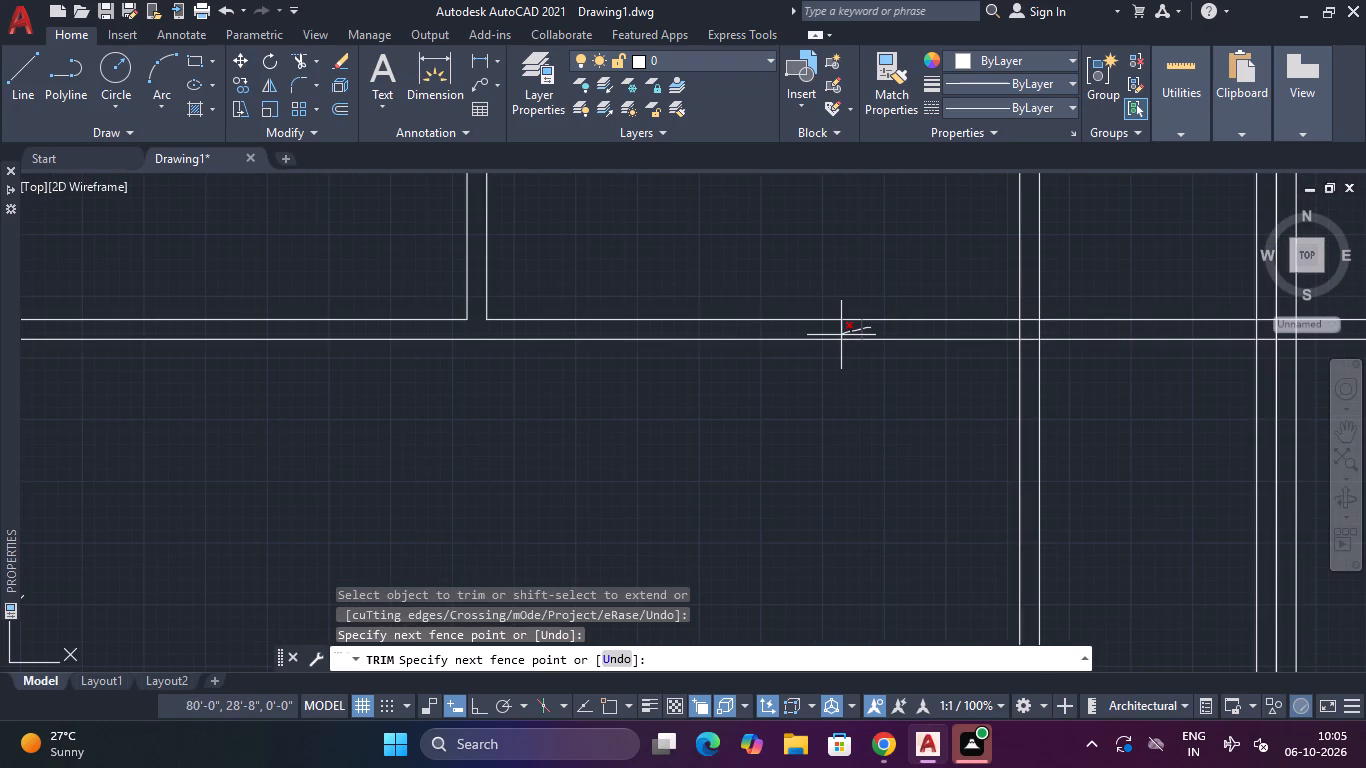
pyautogui.moveTo(841, 335); pyautogui.dragTo(835, 336)
# Quick-measure the widened north-row room just east of the northwest room.
pyautogui.scroll(-3, 835, 336)
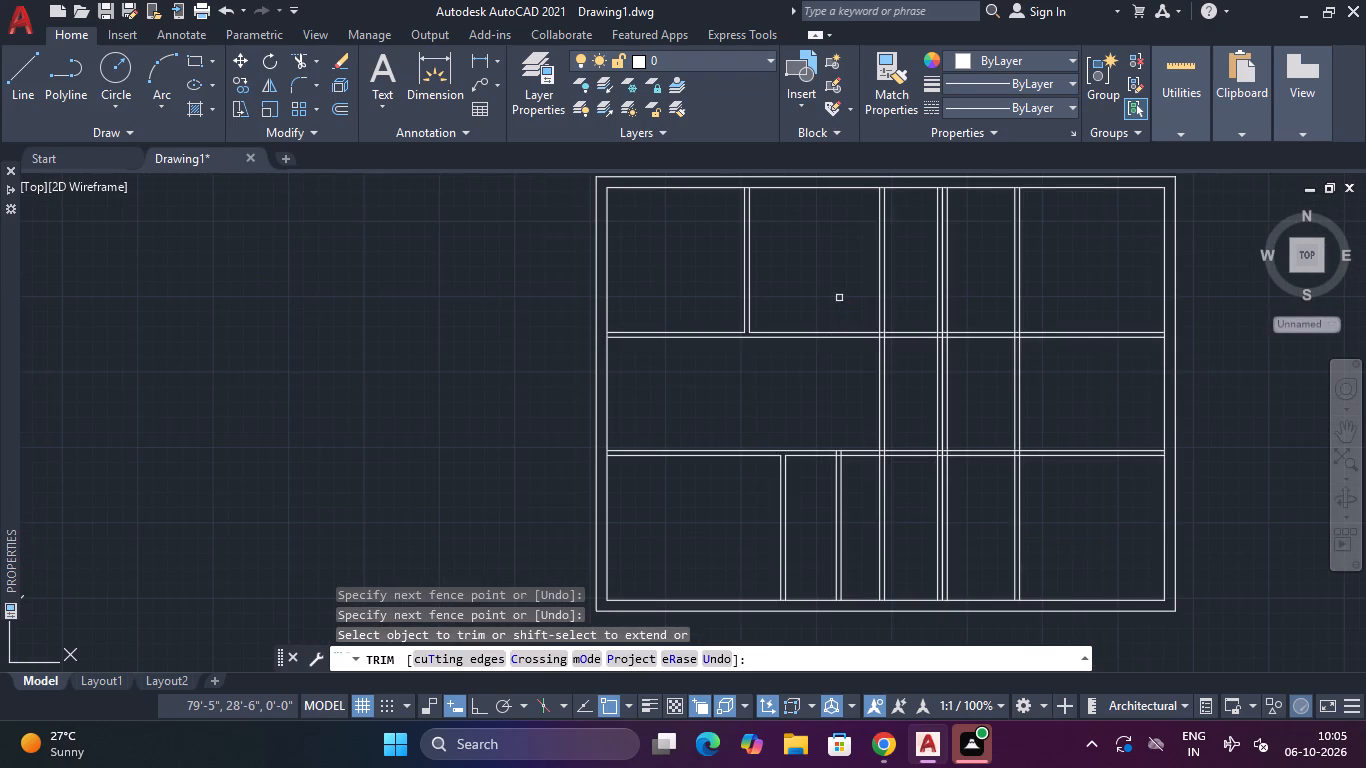
pyautogui.moveTo(840, 294); pyautogui.dragTo(832, 348, button='middle')
pyautogui.click(1171, 101)
pyautogui.click(1169, 161)
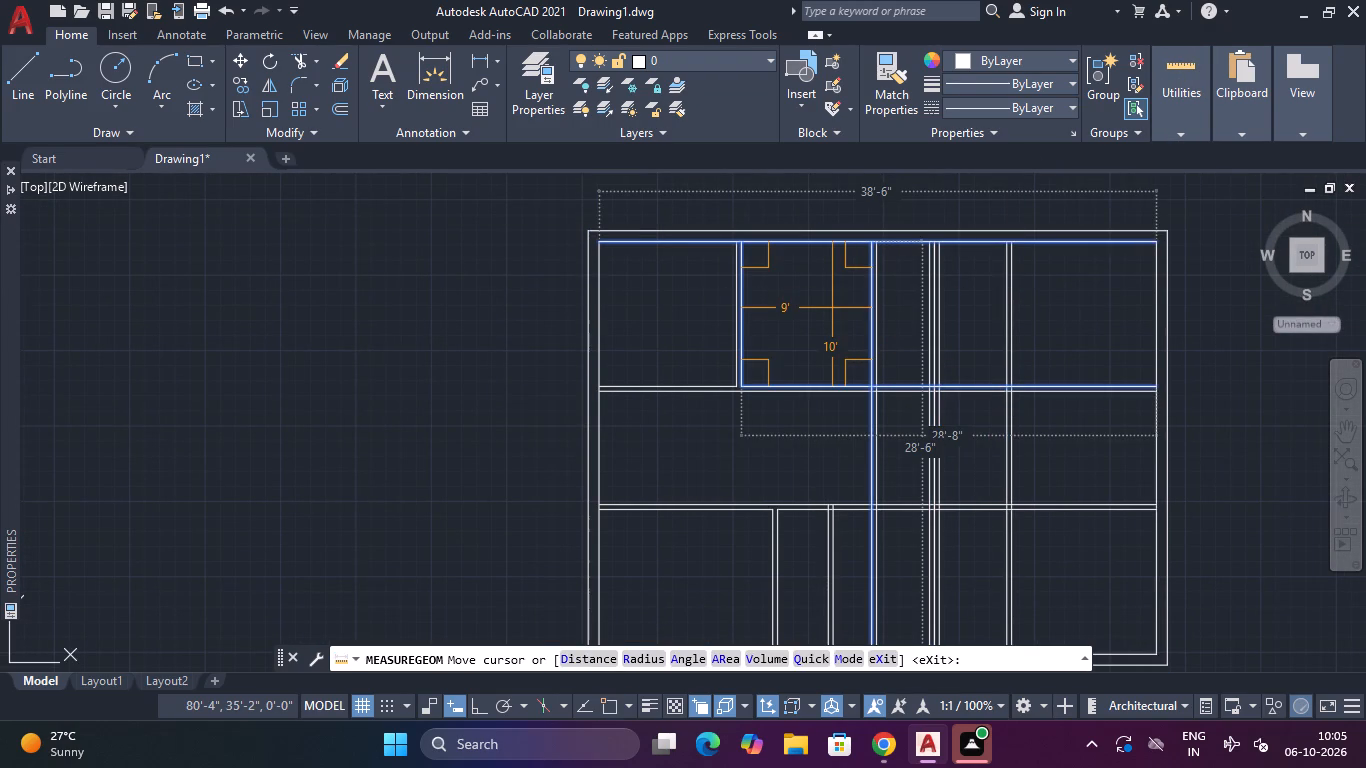
pyautogui.press('Escape')
pyautogui.press('Escape')
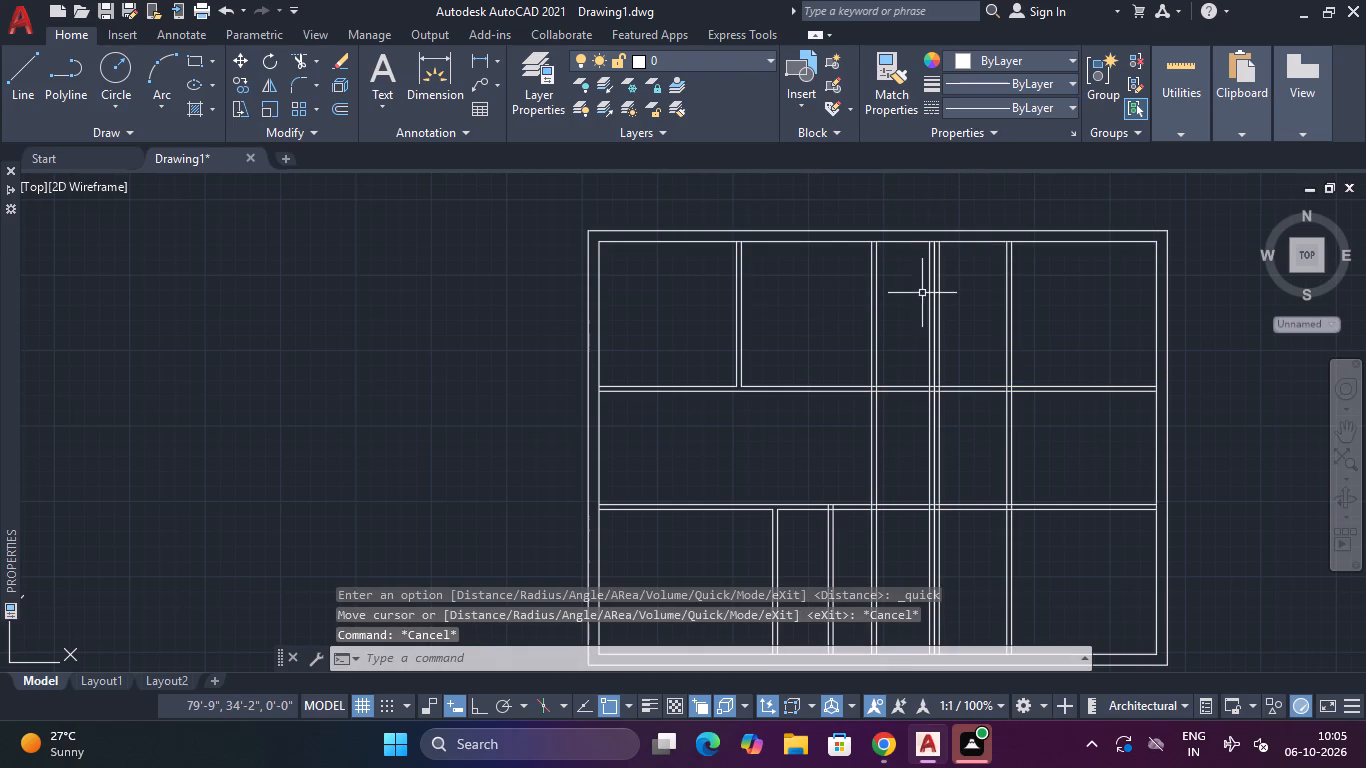
# Trim the vertical pair east of the widened north room and the neighbouring triple lines out of the middle row.
pyautogui.moveTo(917, 294); pyautogui.dragTo(754, 337, button='middle')
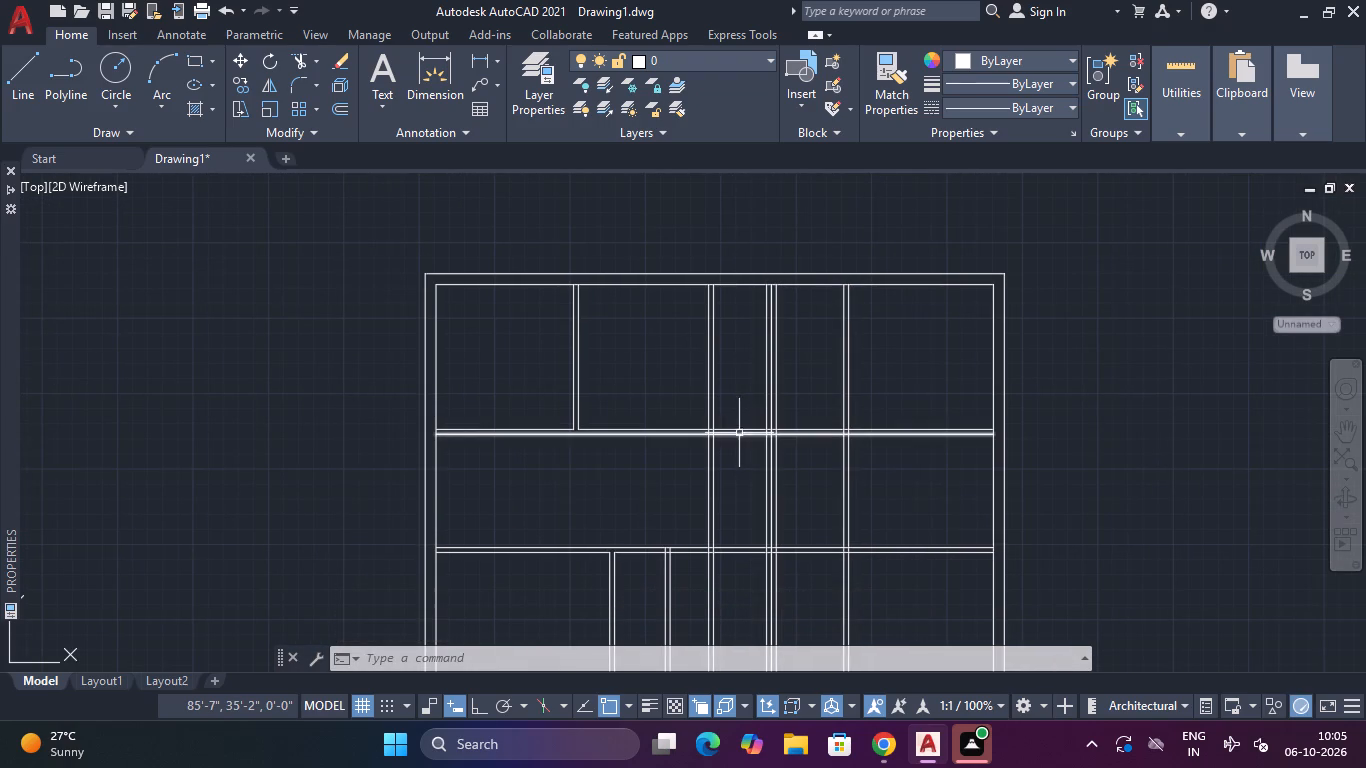
pyautogui.write('tr')
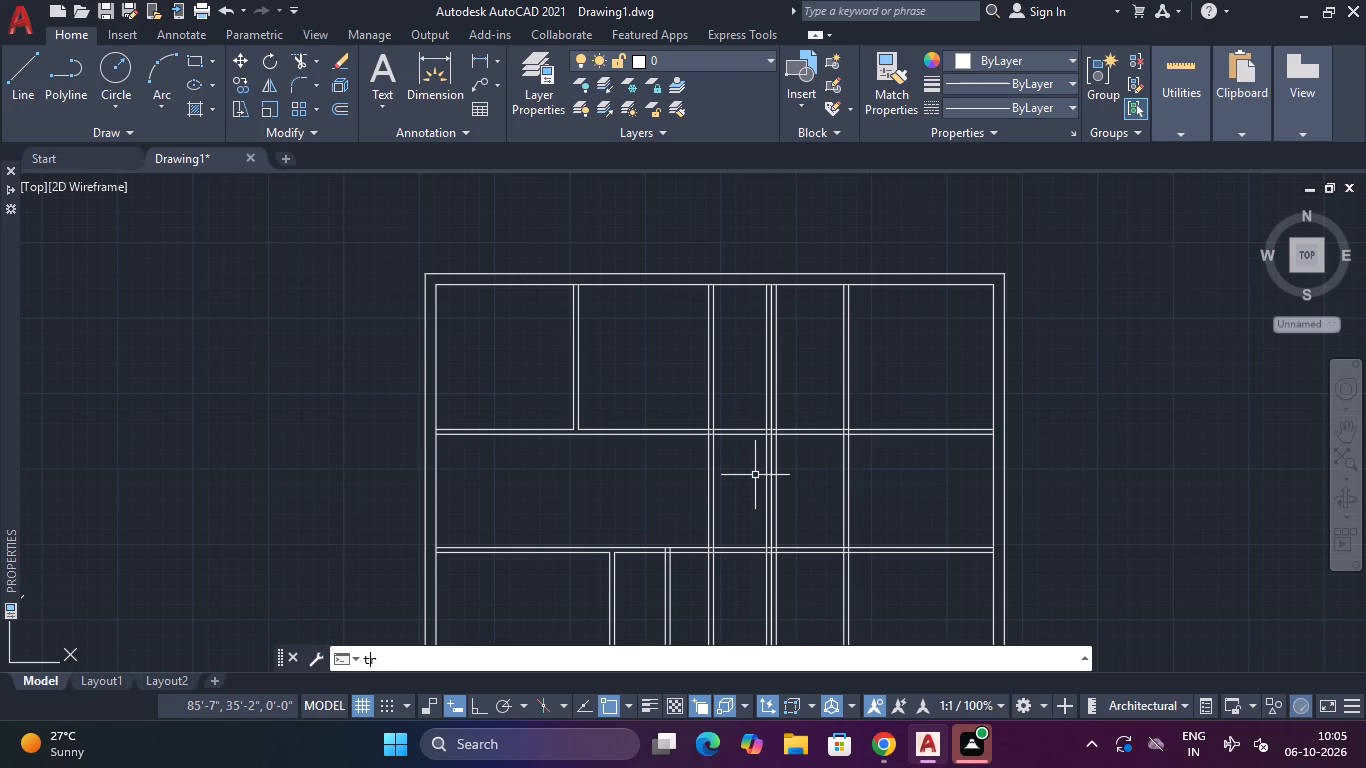
pyautogui.press('space')
pyautogui.moveTo(743, 496); pyautogui.dragTo(698, 499)
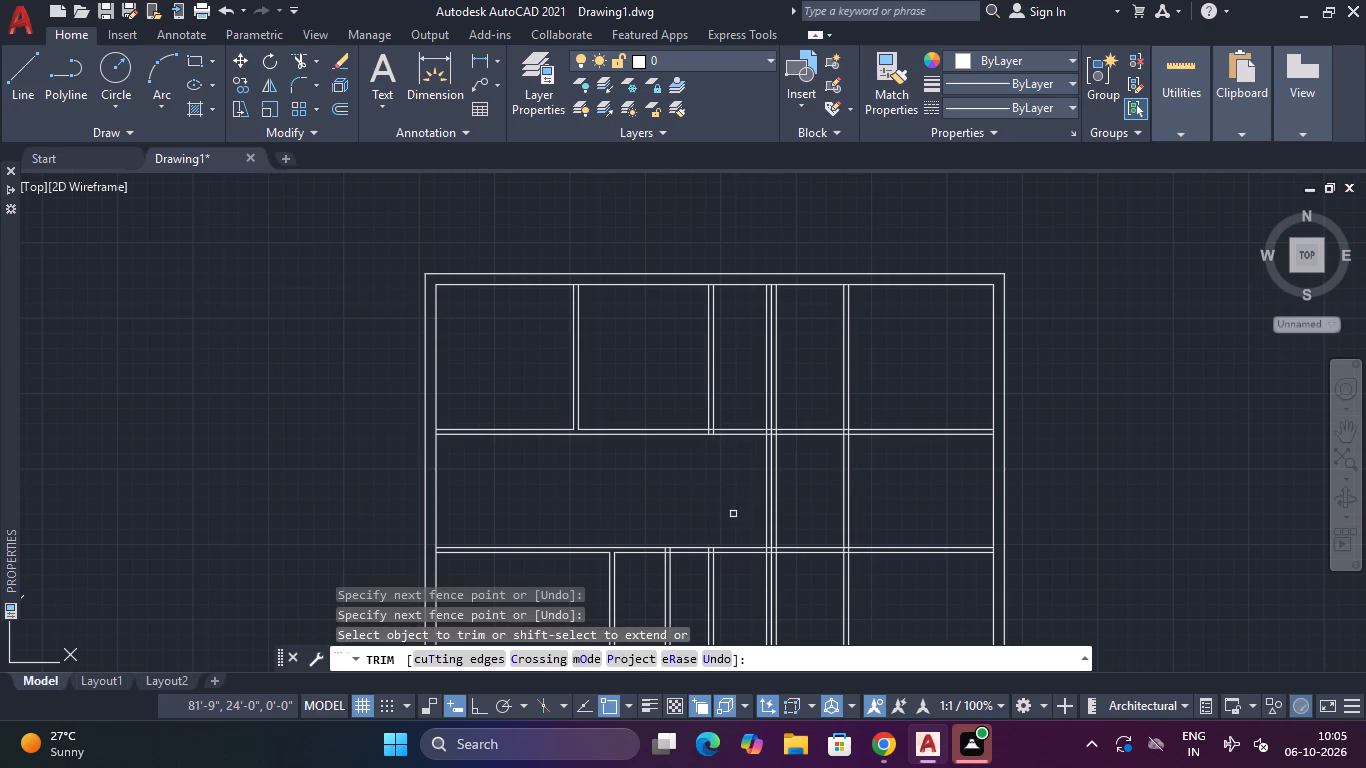
pyautogui.scroll(3, 781, 492)
pyautogui.moveTo(781, 492); pyautogui.dragTo(680, 497)
pyautogui.scroll(-3, 774, 457)
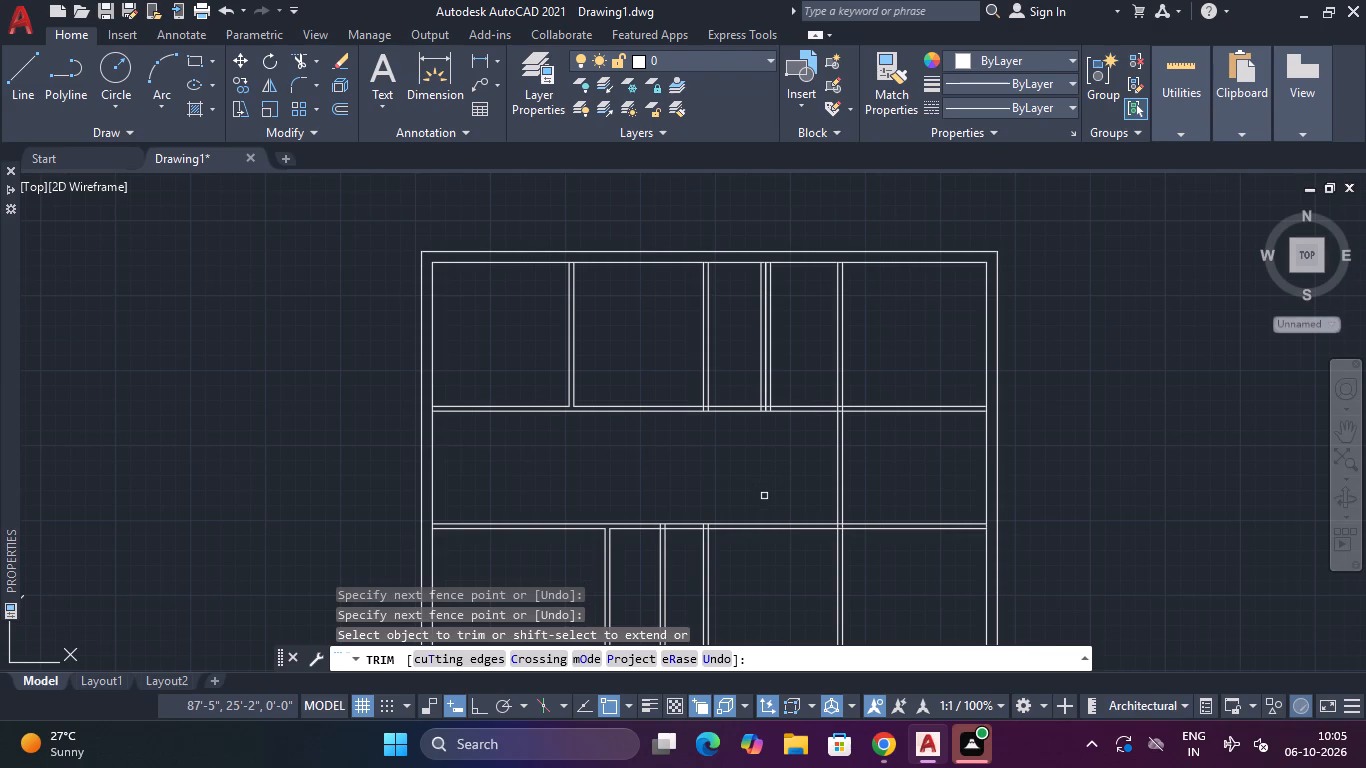
pyautogui.hotkey('ctrl', 'z')
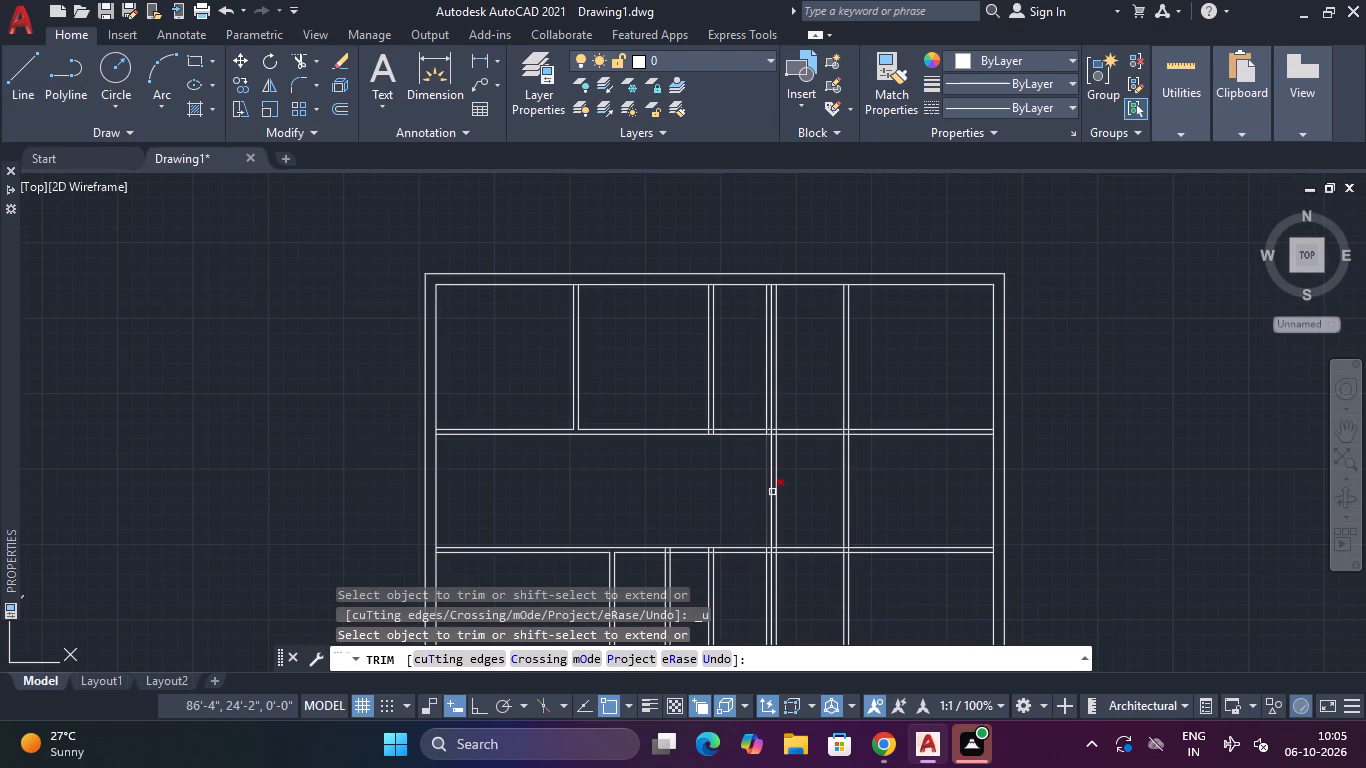
pyautogui.moveTo(792, 494); pyautogui.dragTo(722, 500)
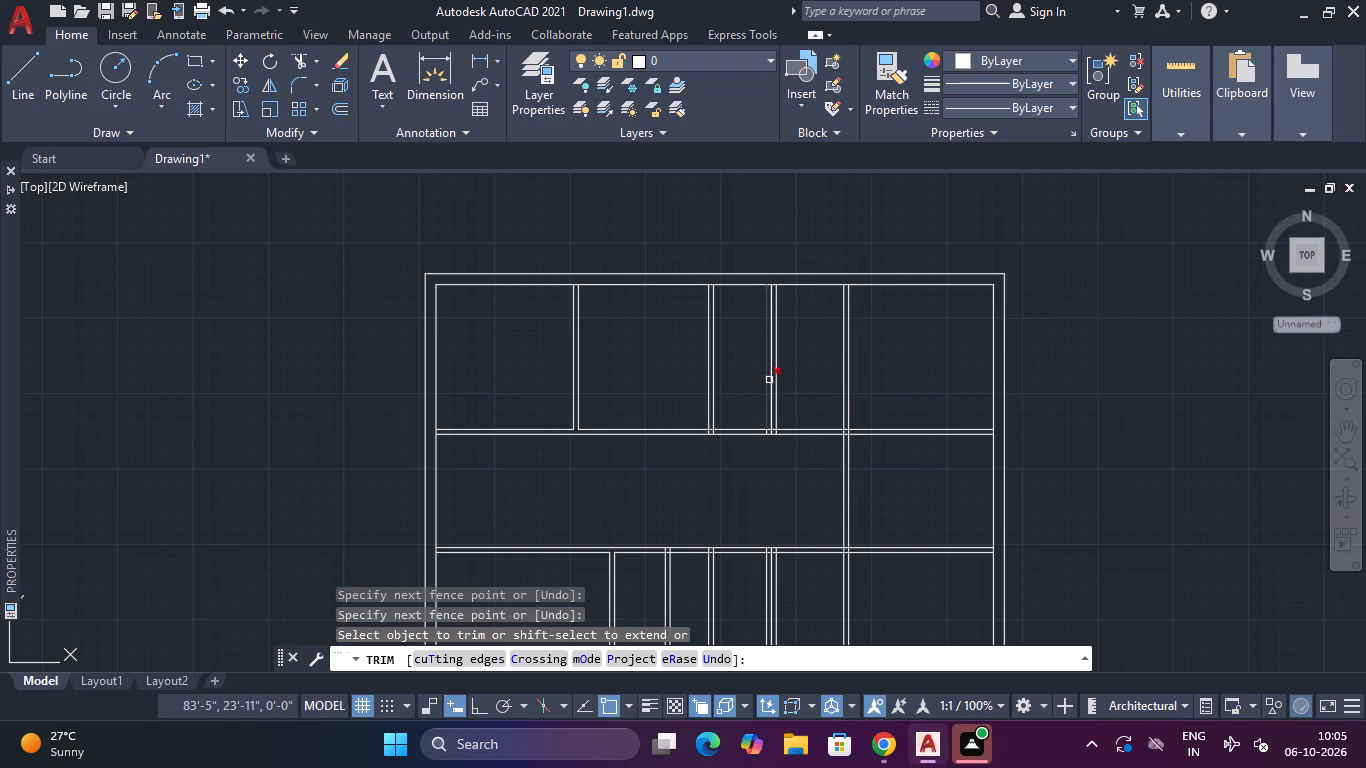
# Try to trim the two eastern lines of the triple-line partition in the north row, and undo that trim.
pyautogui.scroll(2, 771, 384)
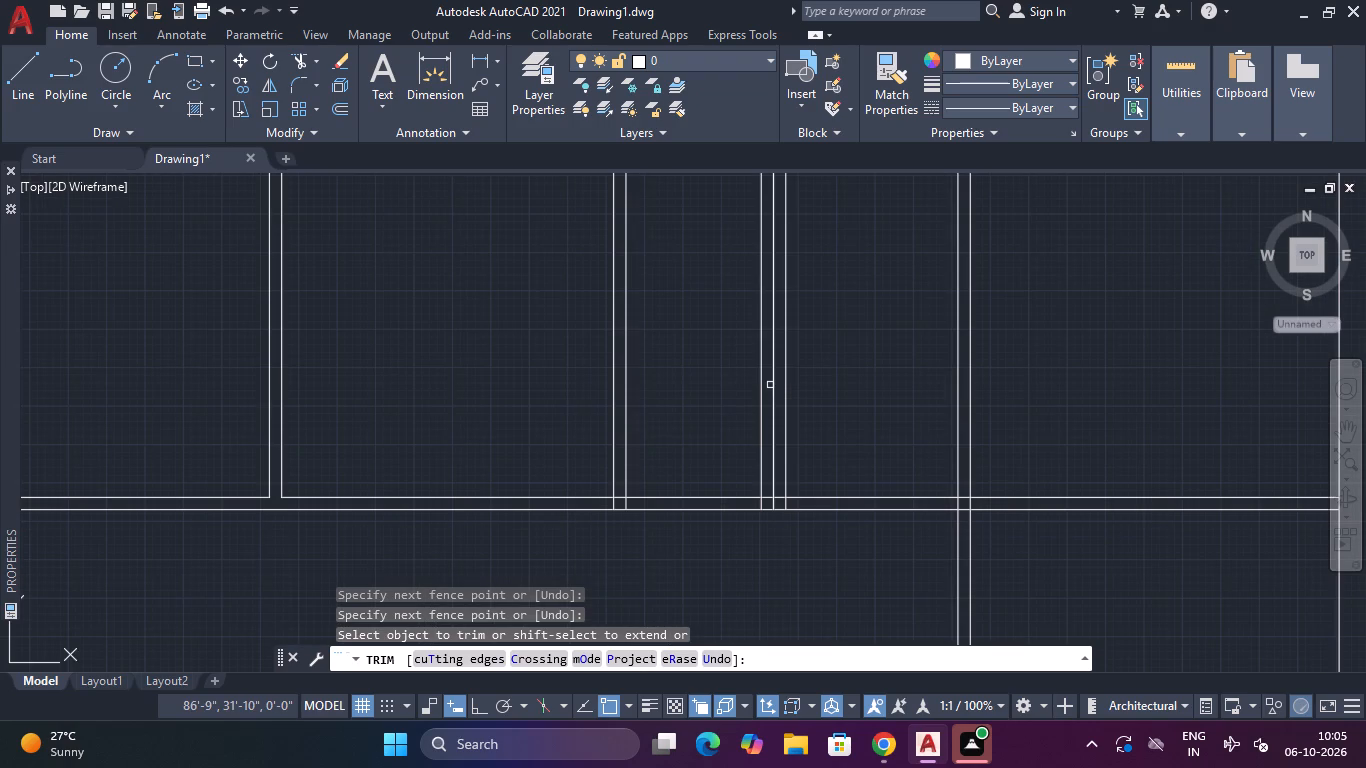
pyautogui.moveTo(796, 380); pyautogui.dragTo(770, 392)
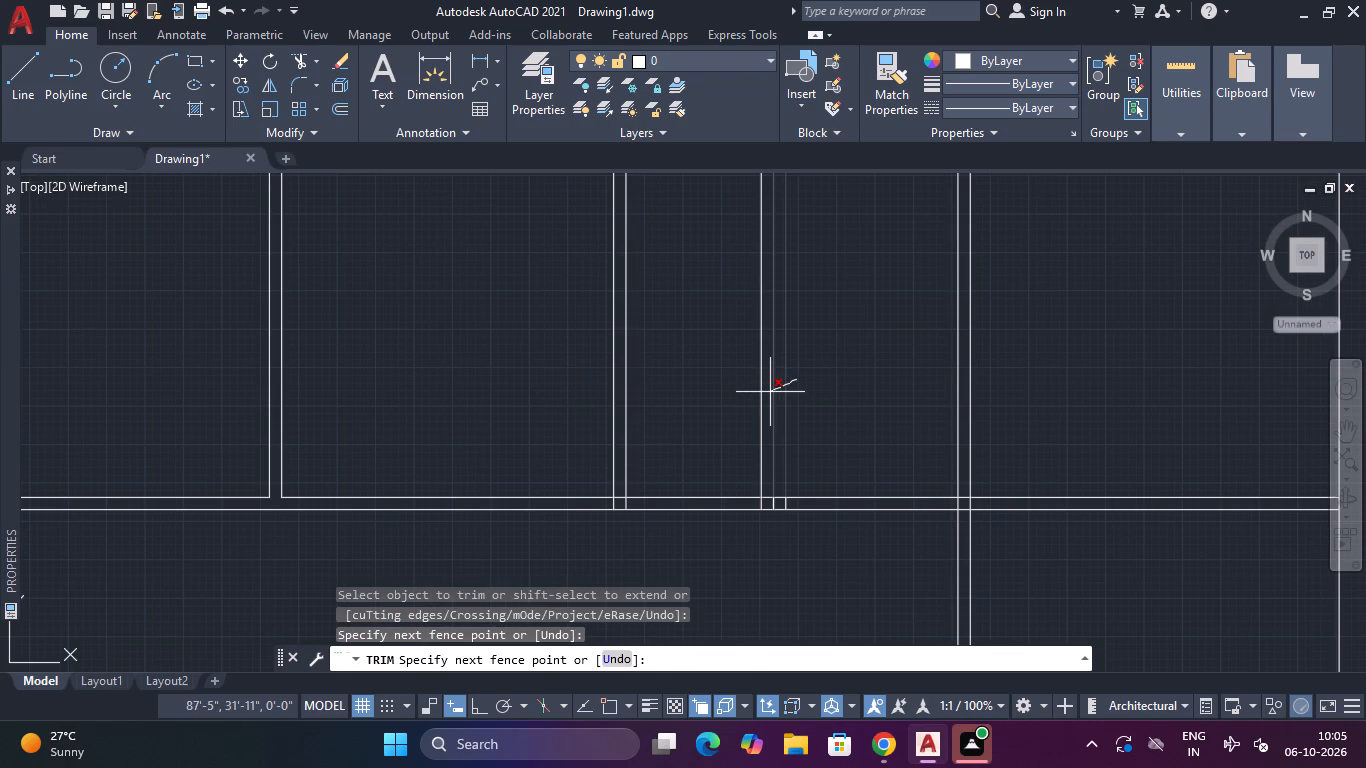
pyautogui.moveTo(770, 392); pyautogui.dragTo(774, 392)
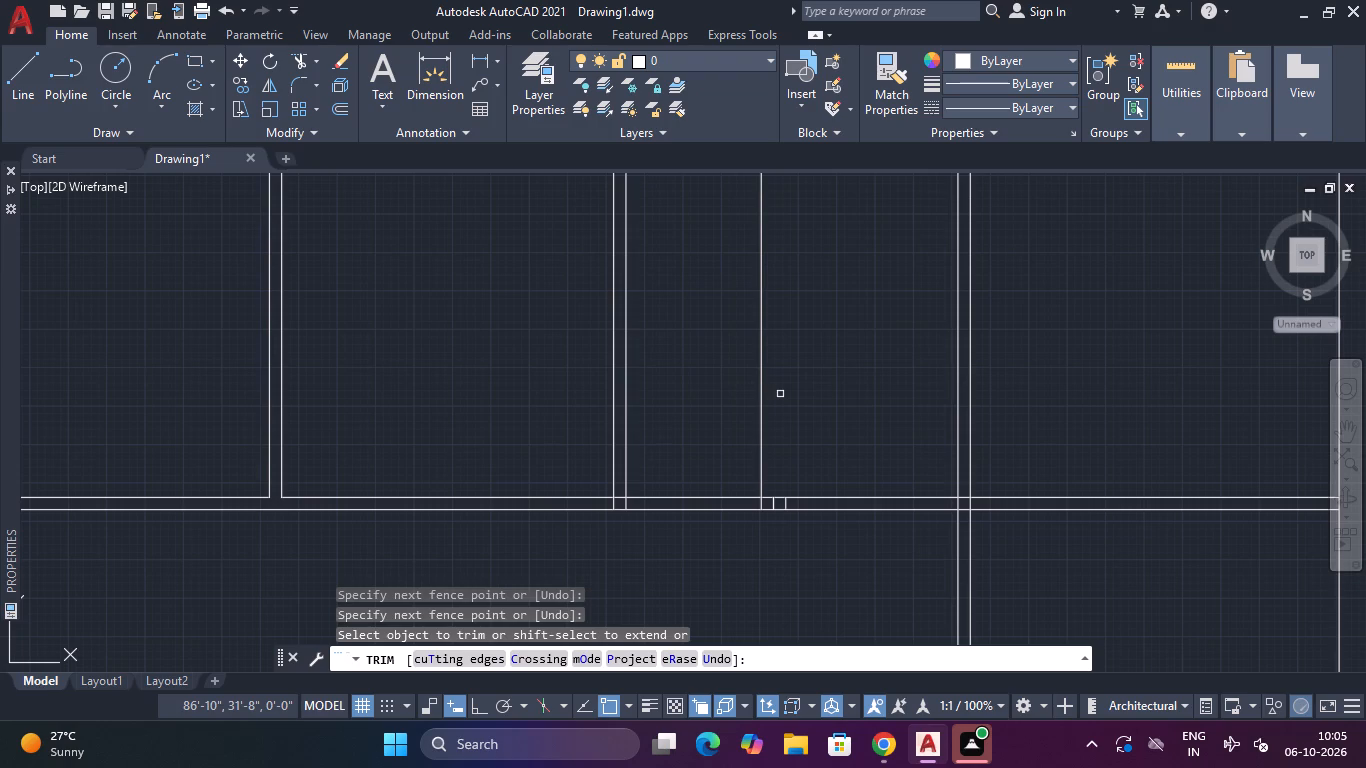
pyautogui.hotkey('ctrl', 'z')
# Trim the easternmost line of the north row's triple-line partition, including its short piece inside the wall below.
pyautogui.scroll(3, 780, 394)
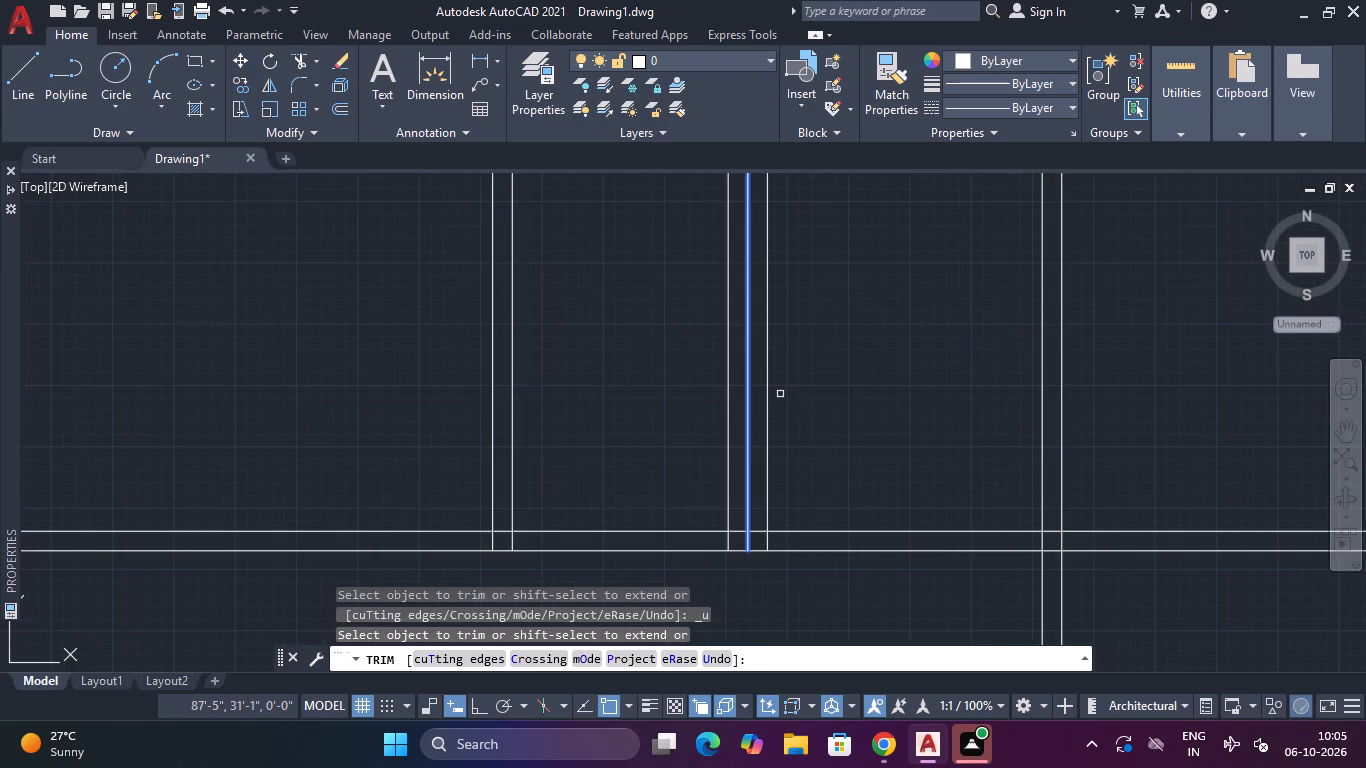
pyautogui.moveTo(780, 394); pyautogui.dragTo(770, 418)
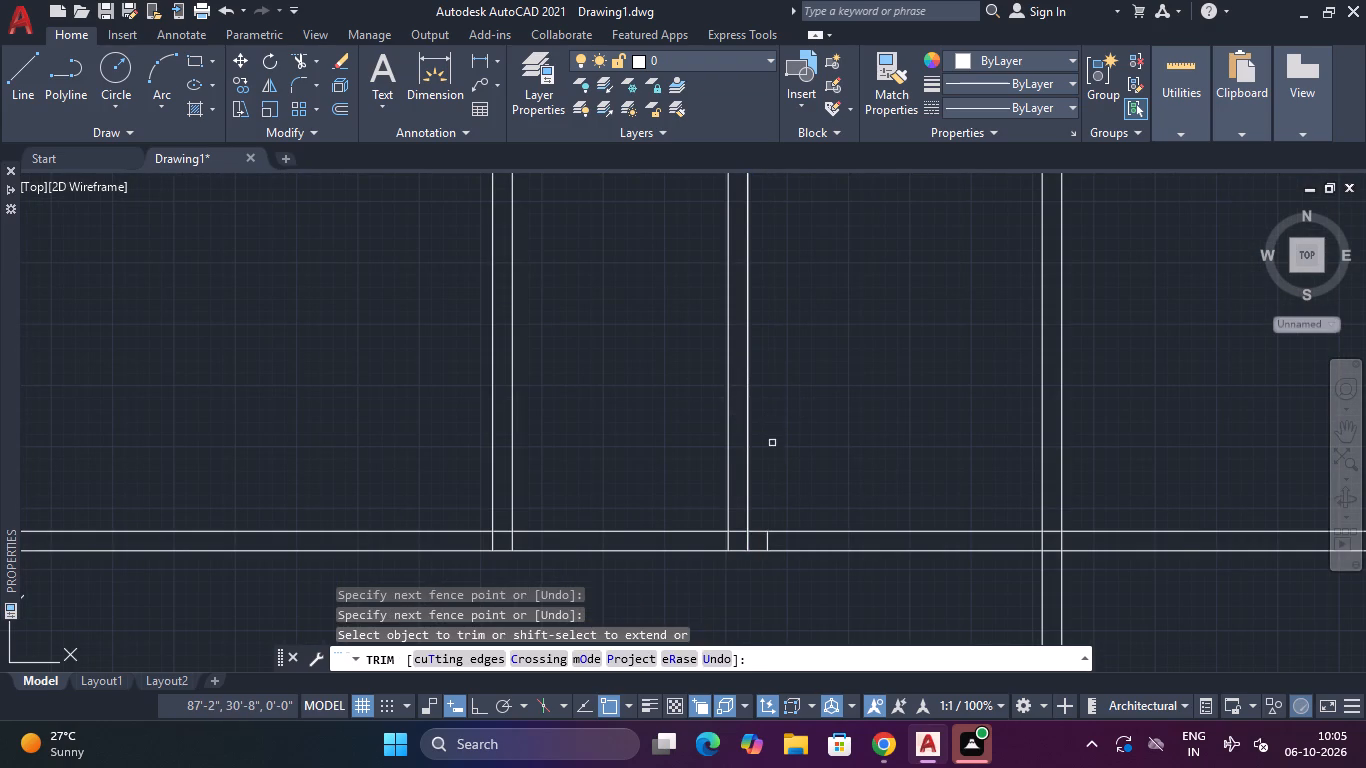
pyautogui.scroll(2, 773, 545)
pyautogui.moveTo(773, 545); pyautogui.dragTo(748, 551)
# Trim the easternmost vertical partition pair out of the middle row and the south row.
pyautogui.scroll(-4, 790, 483)
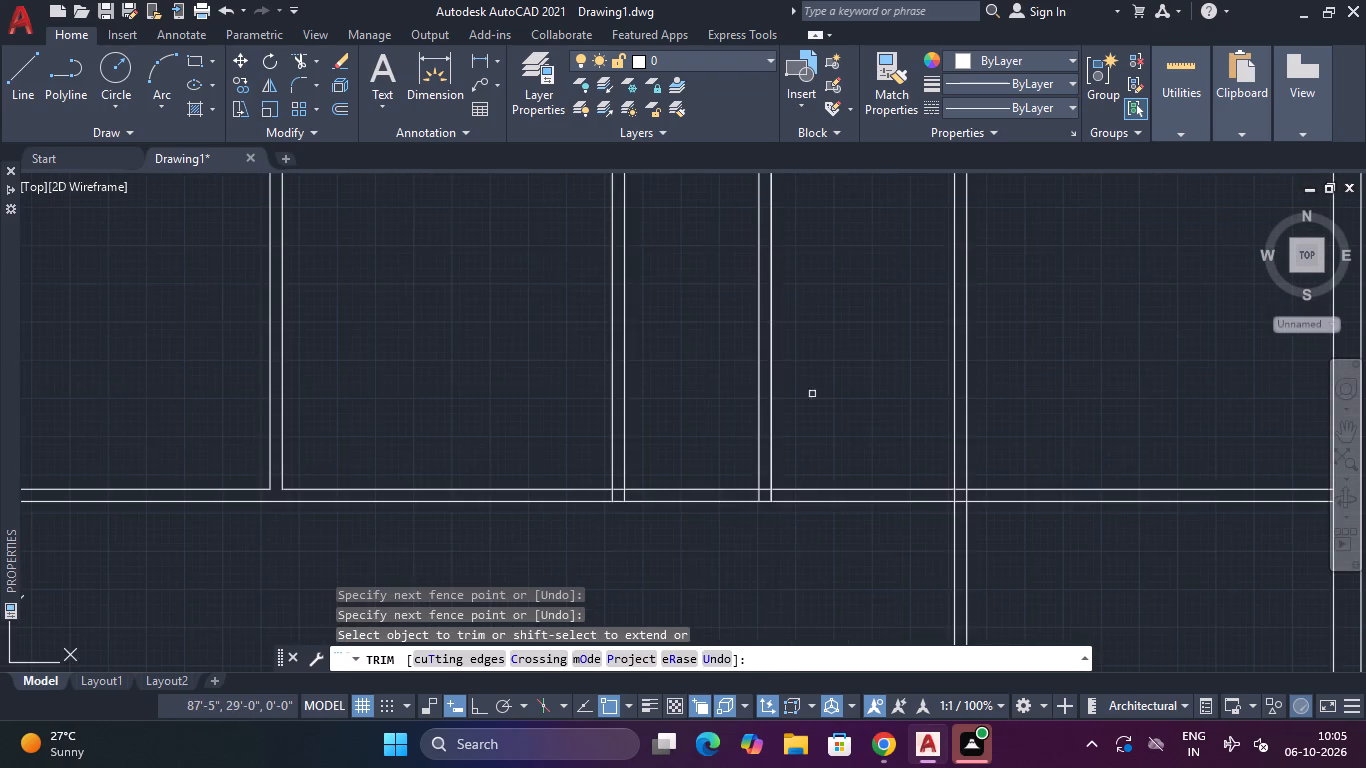
pyautogui.scroll(-3, 854, 306)
pyautogui.moveTo(851, 314); pyautogui.dragTo(837, 368, button='middle')
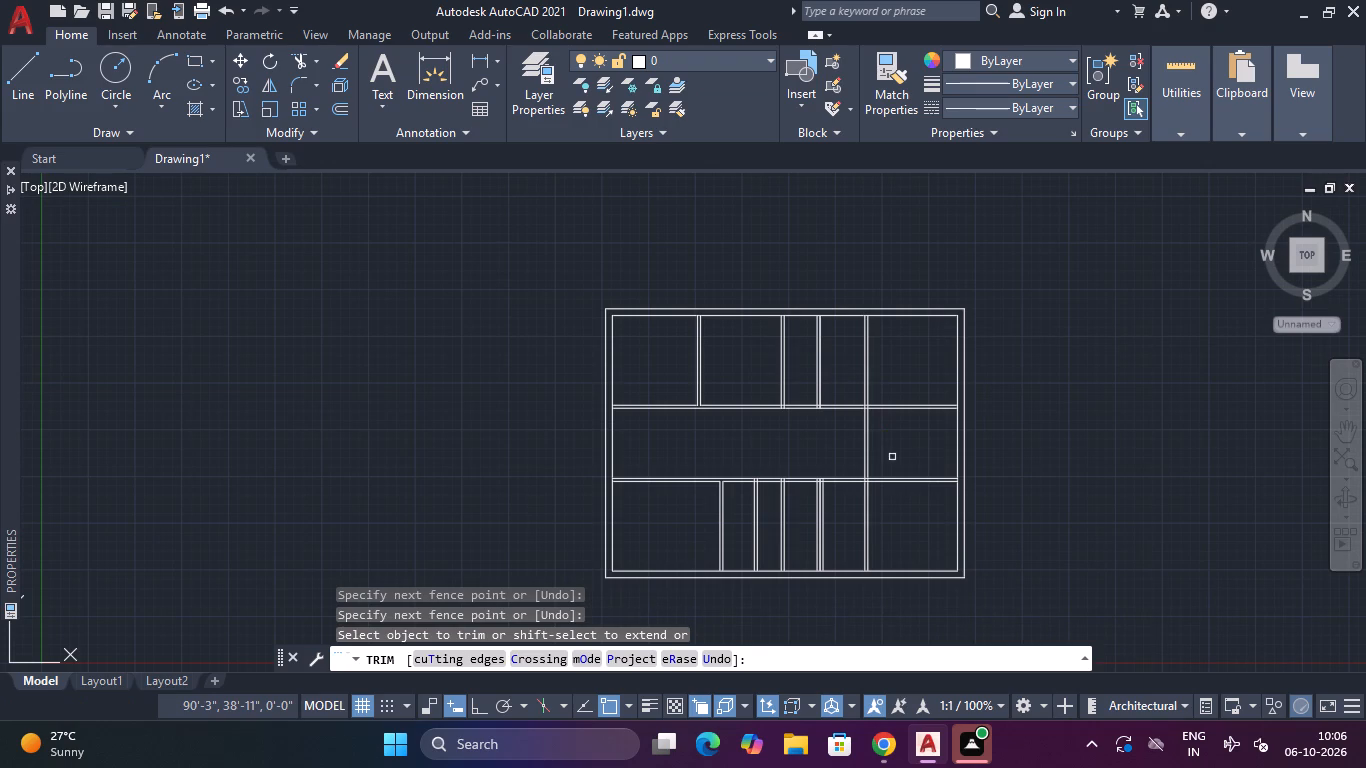
pyautogui.moveTo(905, 447); pyautogui.dragTo(844, 451)
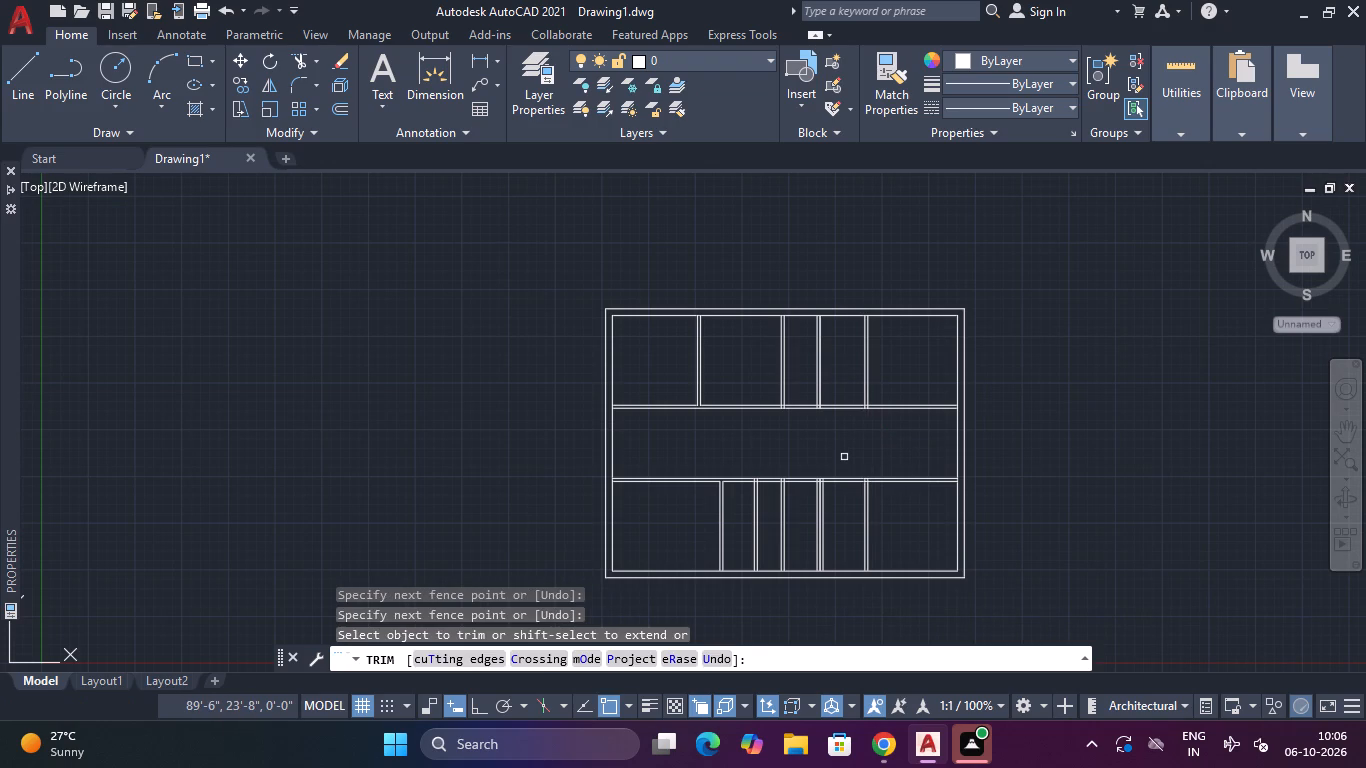
pyautogui.scroll(2, 828, 555)
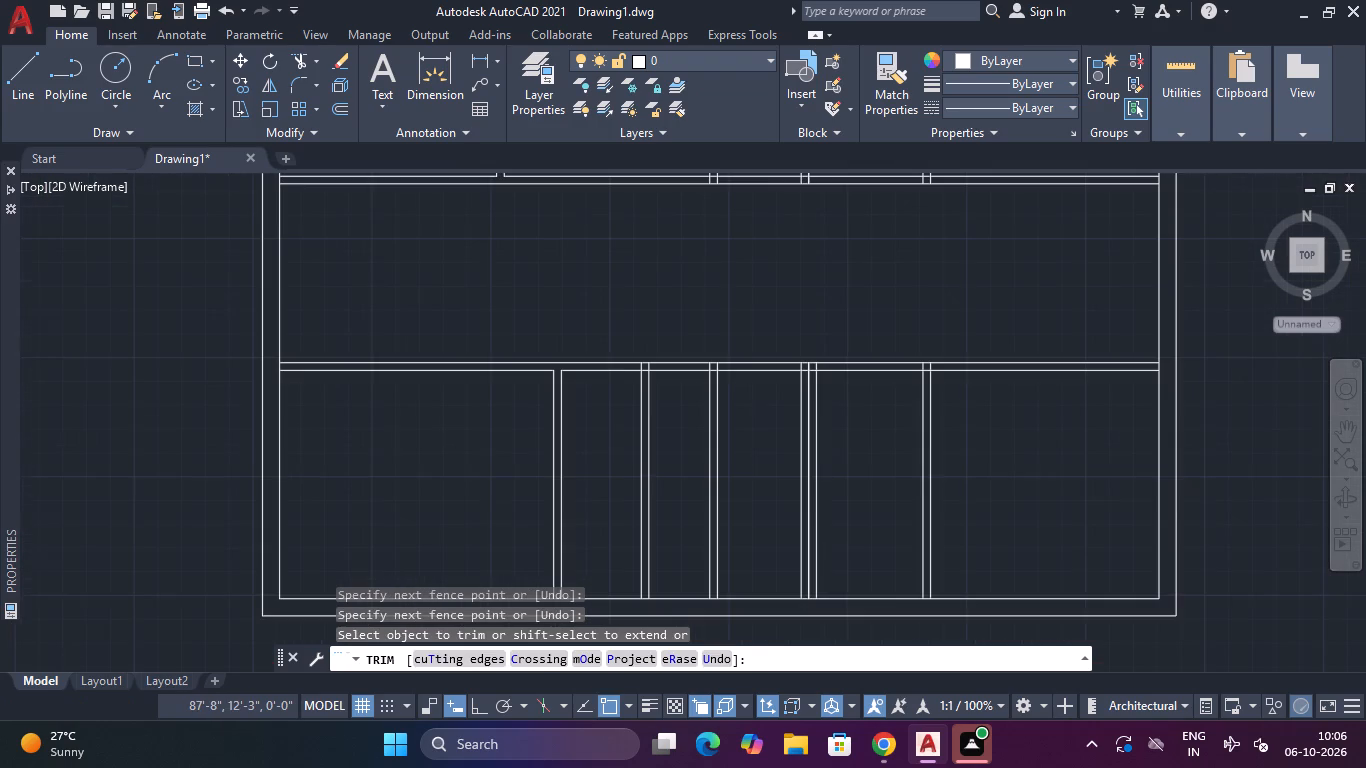
pyautogui.moveTo(978, 469); pyautogui.dragTo(911, 475)
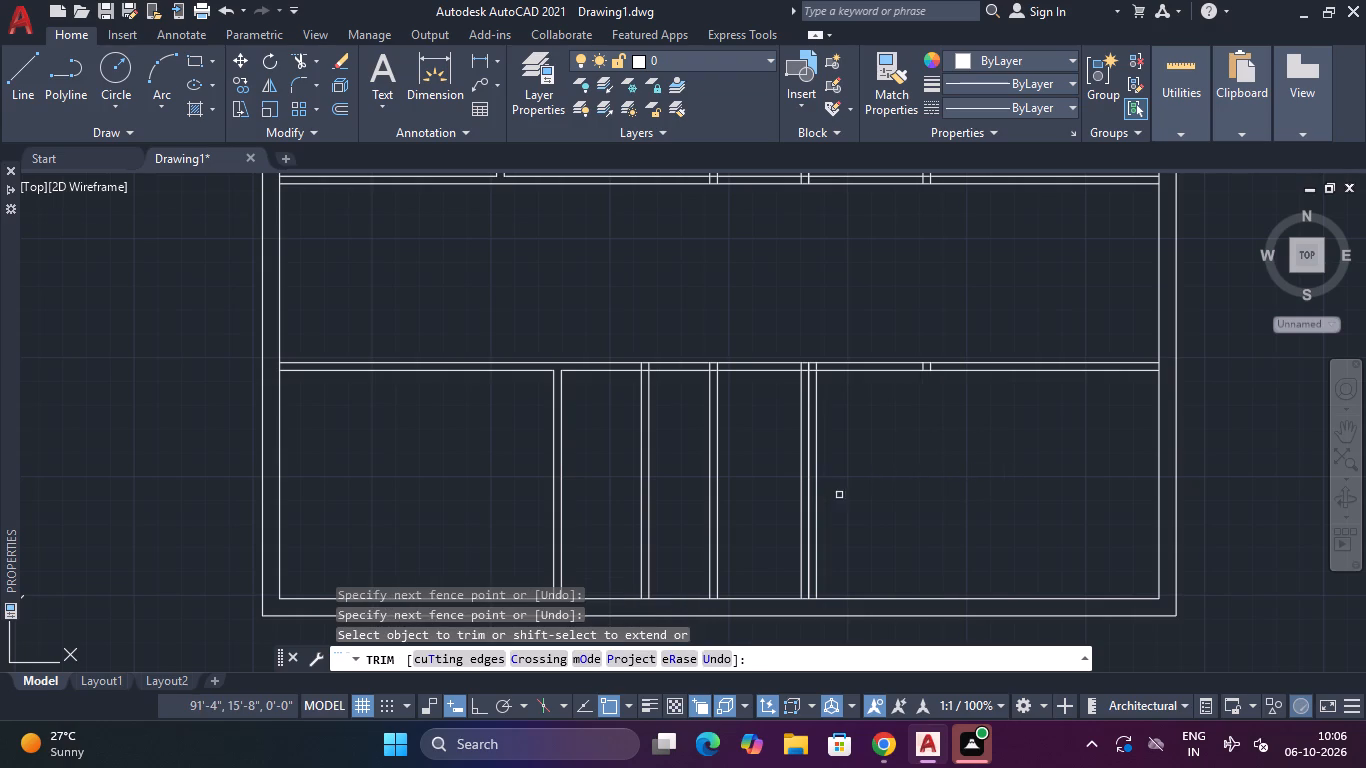
# Trim the westernmost line of the triple-line partition in the south row.
pyautogui.scroll(2, 811, 496)
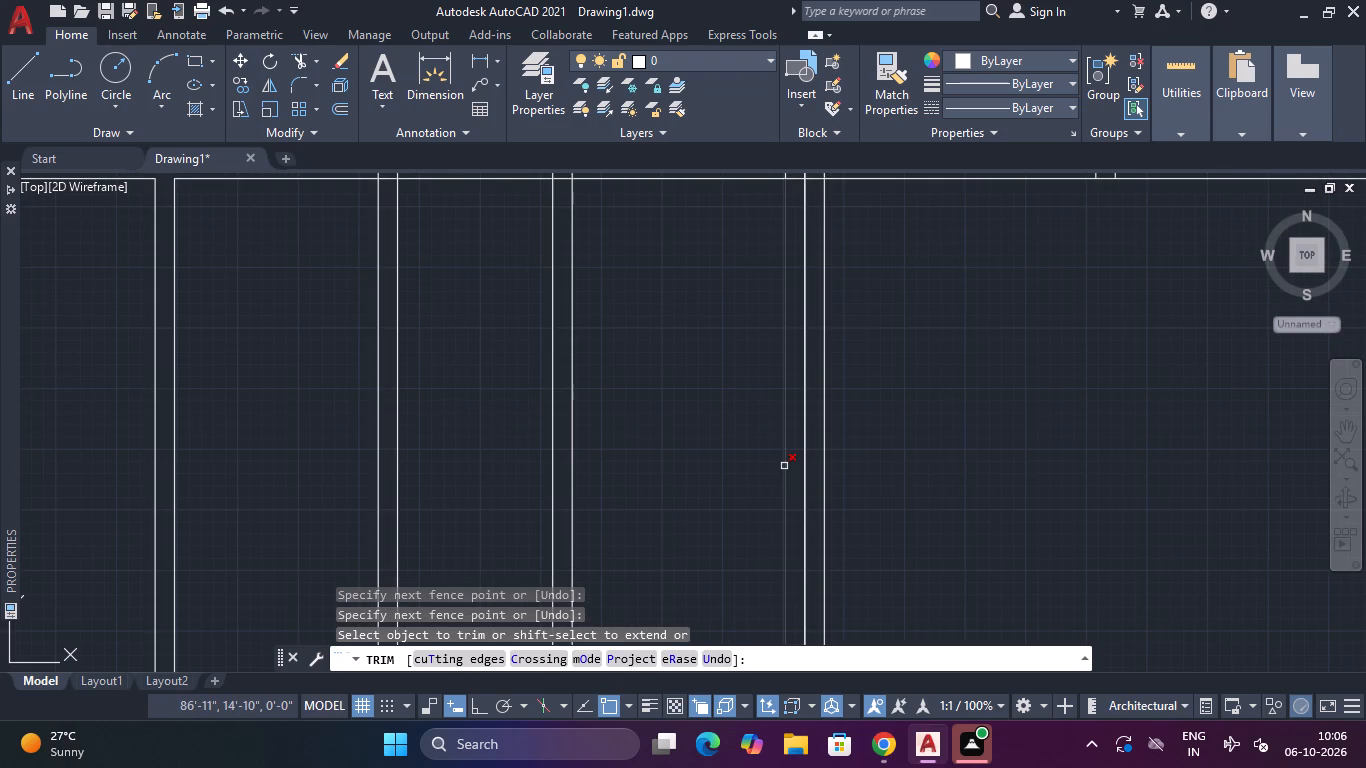
pyautogui.click(784, 466)
# Quick-measure the south-row space just west of the former triple-line partition.
pyautogui.moveTo(771, 302); pyautogui.dragTo(815, 534, button='middle')
pyautogui.scroll(-2, 832, 509)
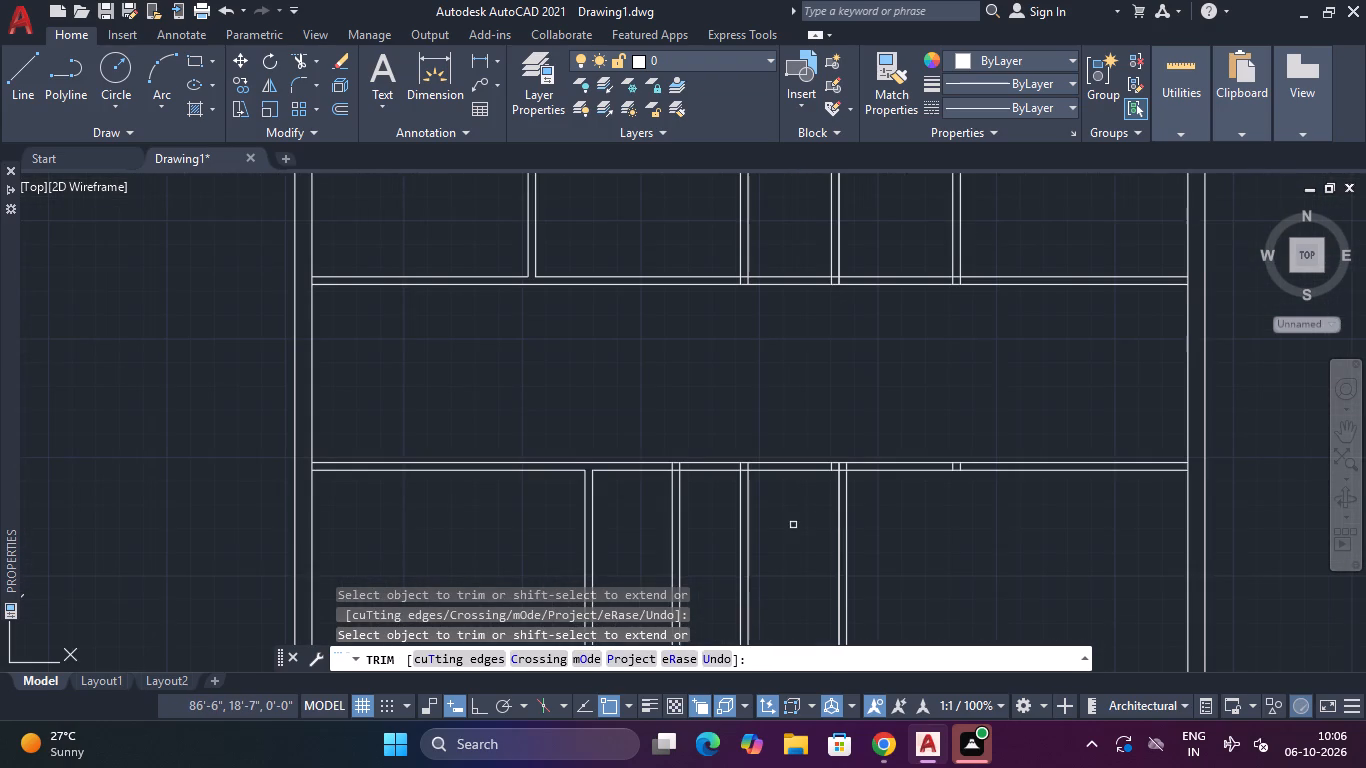
pyautogui.moveTo(788, 528); pyautogui.dragTo(810, 508, button='middle')
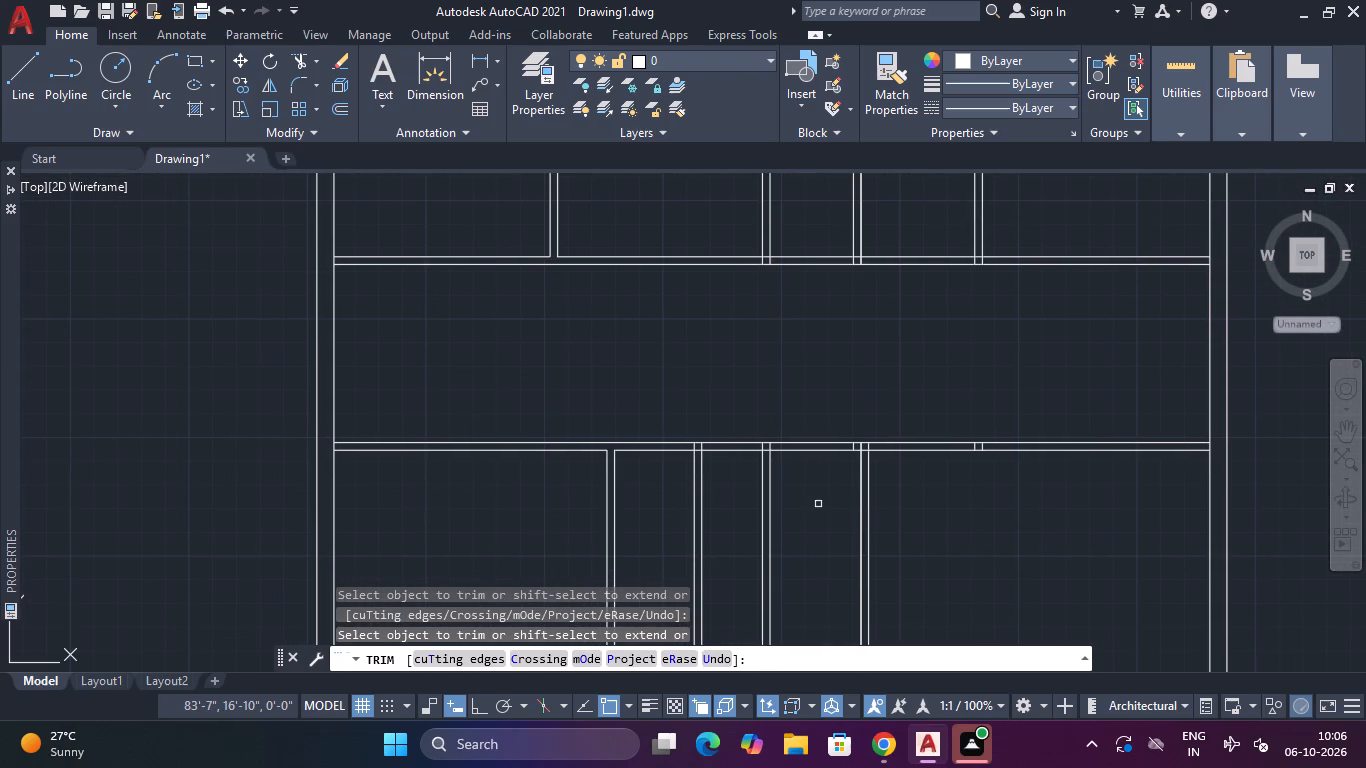
pyautogui.scroll(1, 818, 504)
pyautogui.click(1157, 70)
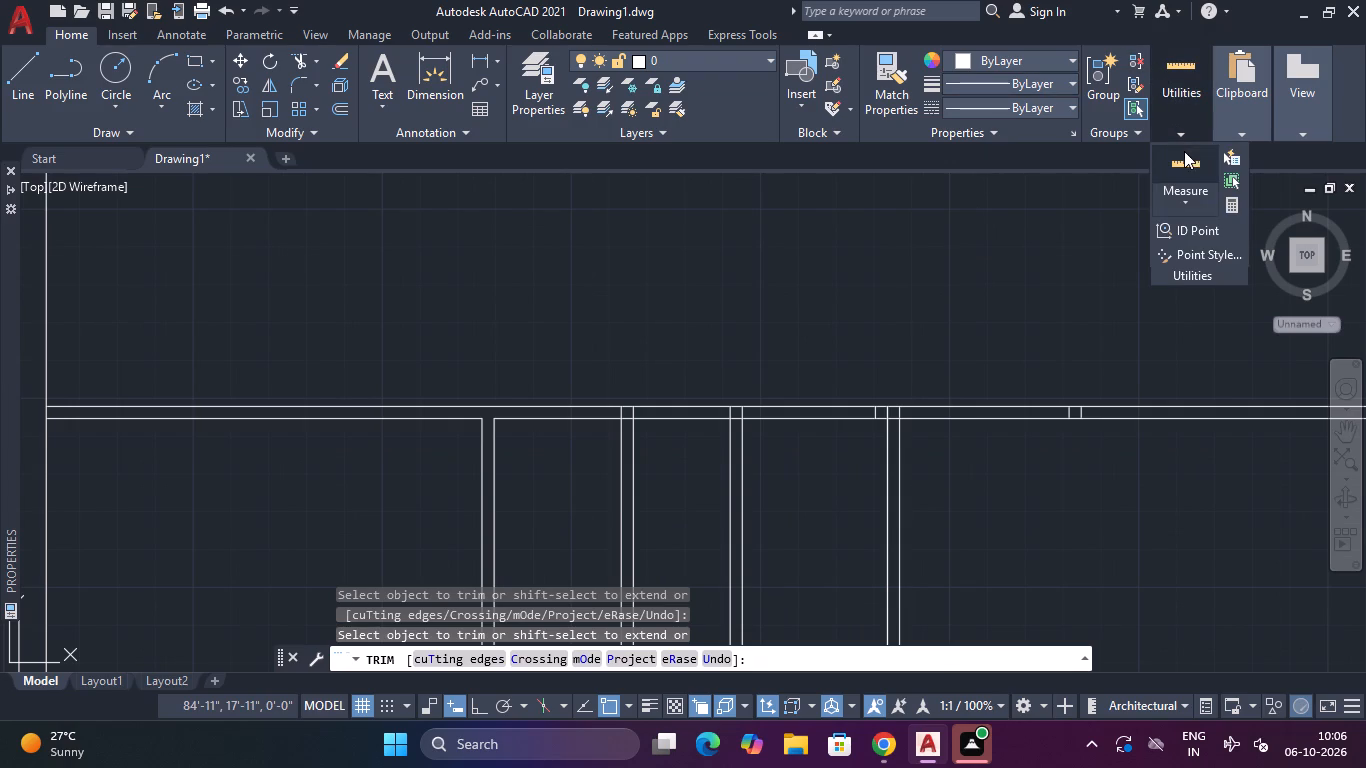
pyautogui.click(1184, 151)
pyautogui.press('Escape')
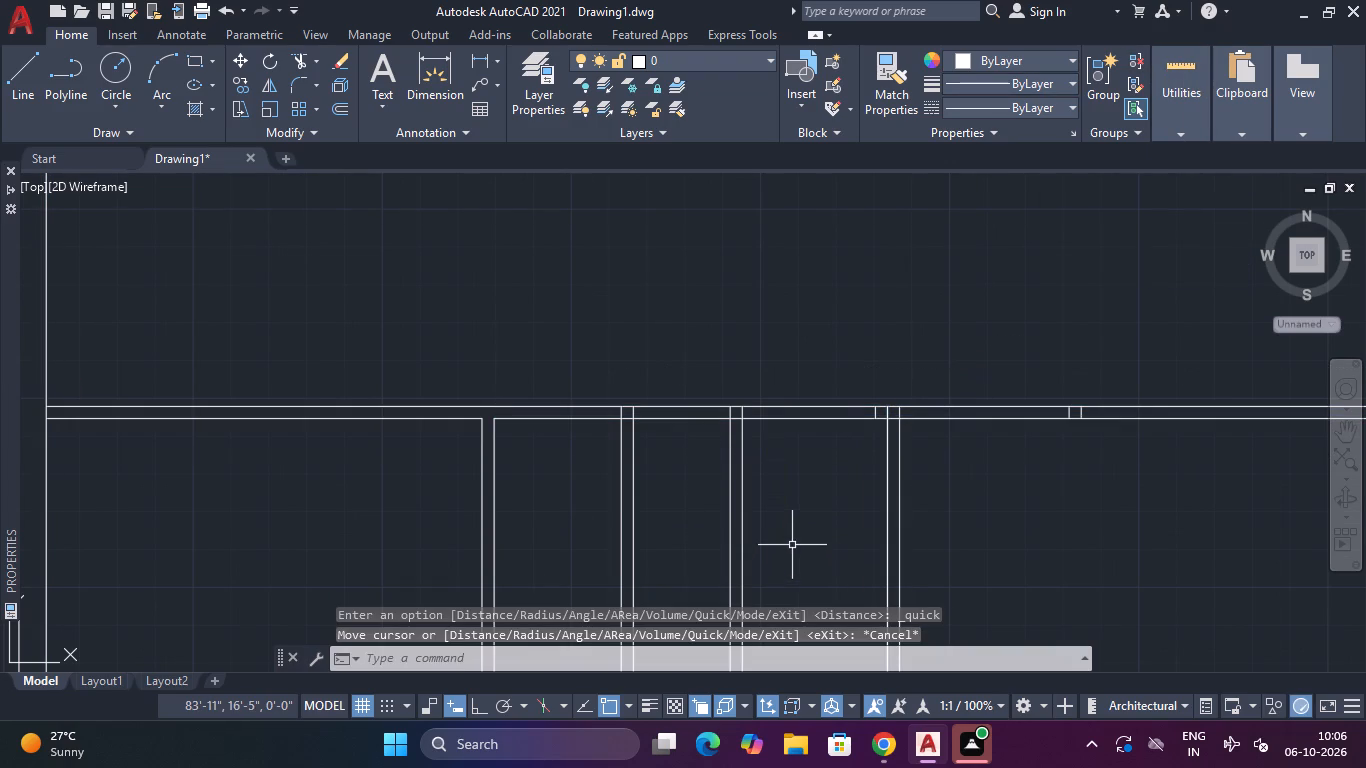
pyautogui.press('Escape')
# Trim the vertical pair west of the former triple-line partition out of the south row, plus both sets of stubs crossing the wall above.
pyautogui.press('t')
pyautogui.write('r')
pyautogui.press('space')
pyautogui.click(788, 546)
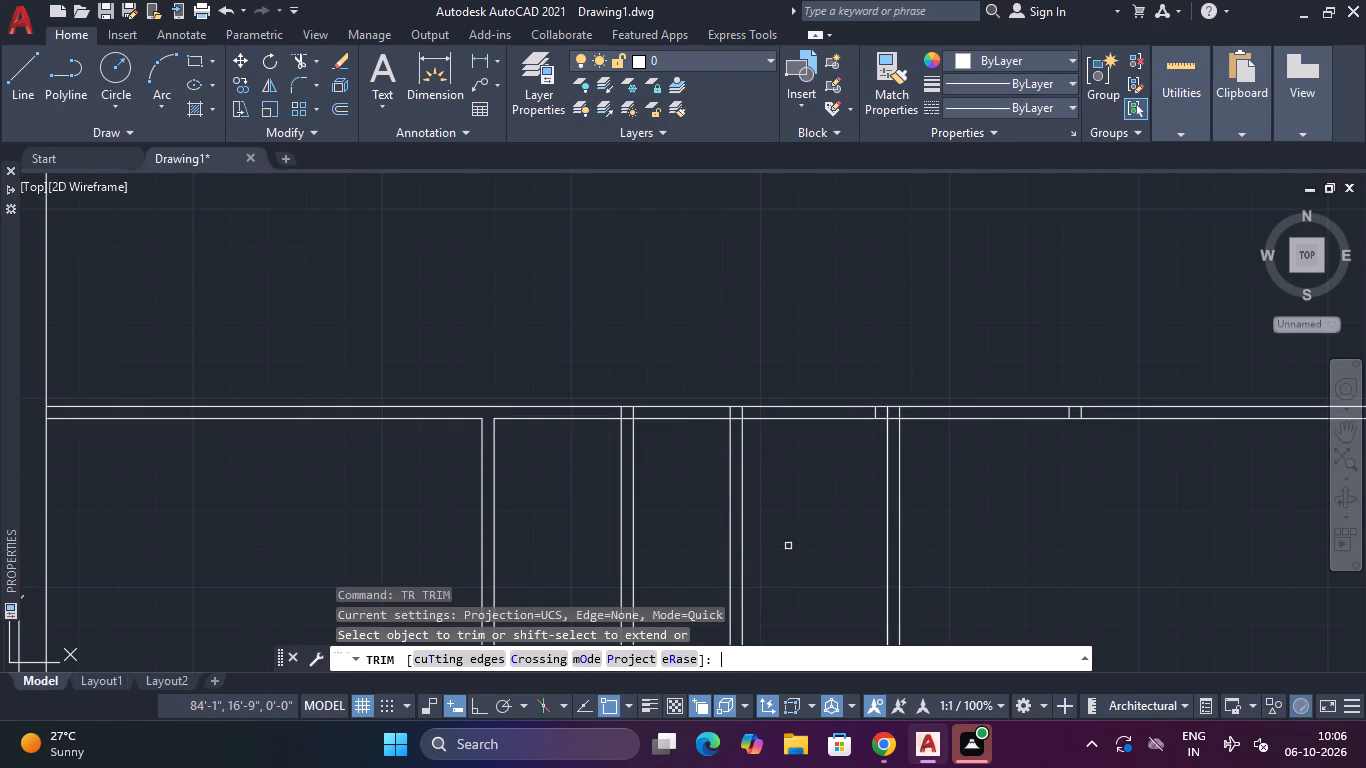
pyautogui.moveTo(776, 536); pyautogui.dragTo(682, 547)
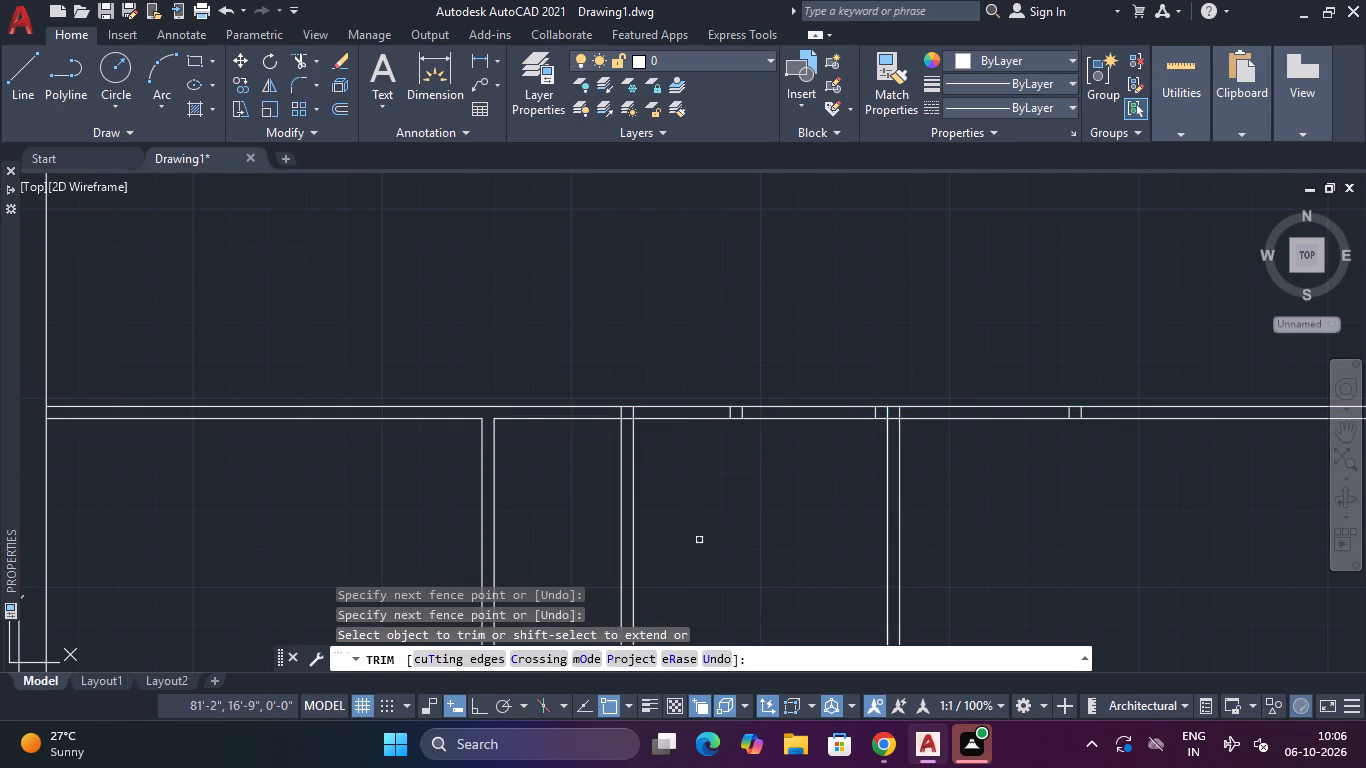
pyautogui.scroll(2, 739, 418)
pyautogui.moveTo(758, 394); pyautogui.dragTo(707, 405)
pyautogui.moveTo(1166, 405); pyautogui.dragTo(1072, 414)
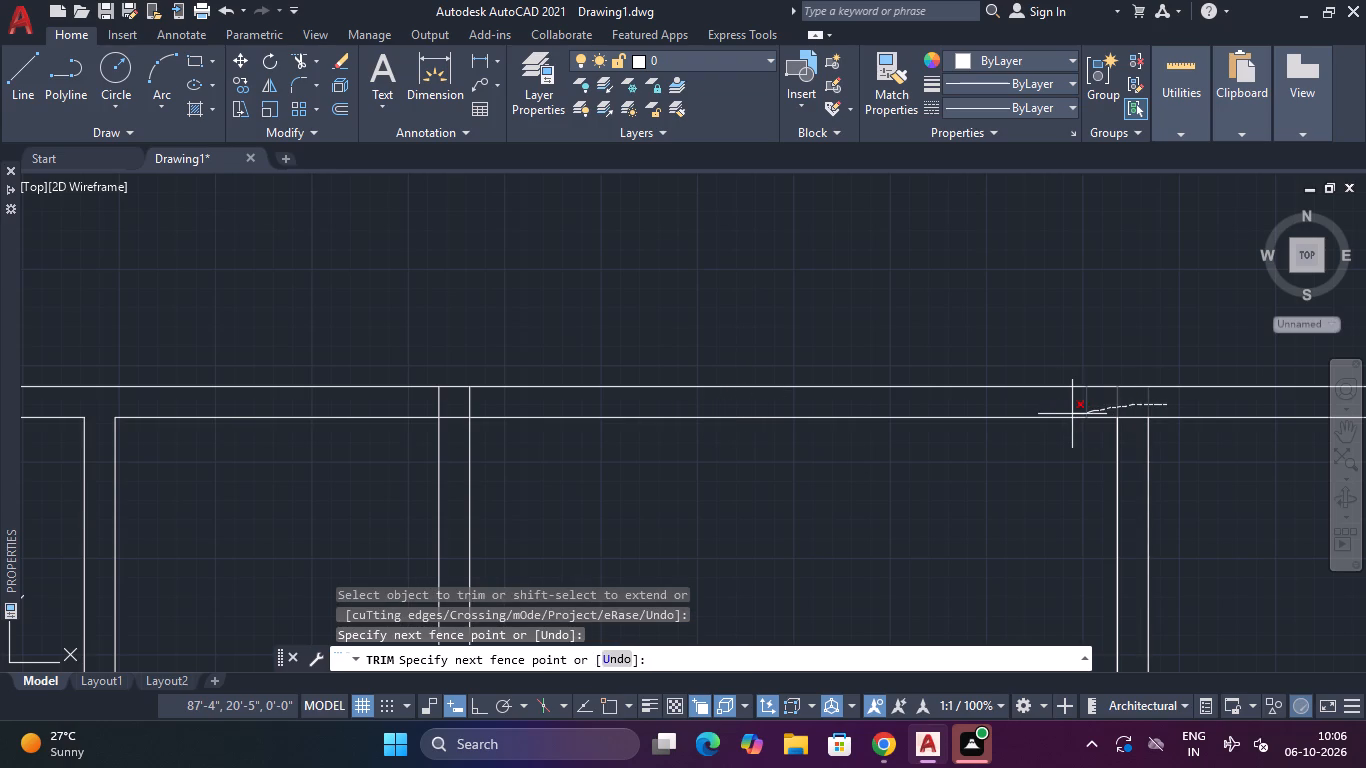
pyautogui.moveTo(1072, 414); pyautogui.dragTo(1071, 414)
# Quick-measure the widened room in the middle of the south row.
pyautogui.click(1163, 97)
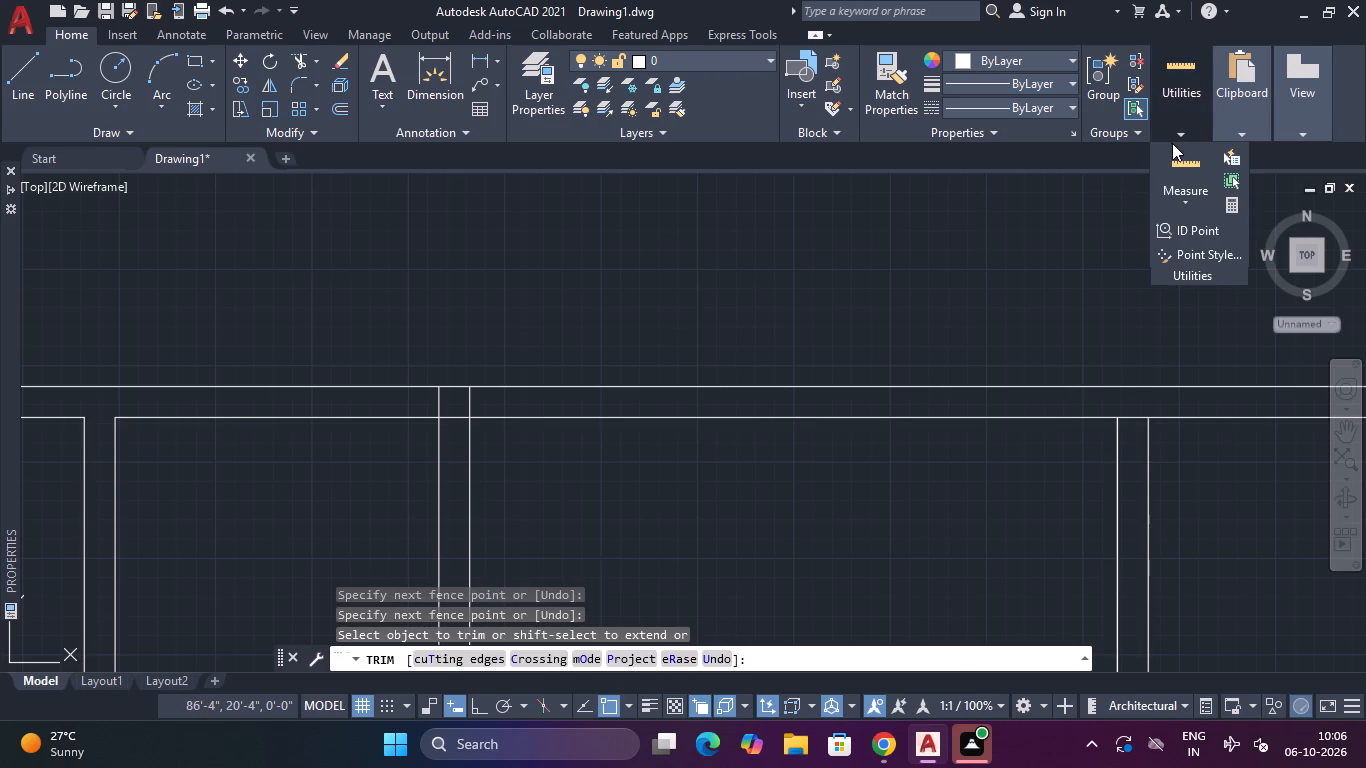
pyautogui.click(1172, 156)
pyautogui.scroll(-2, 800, 576)
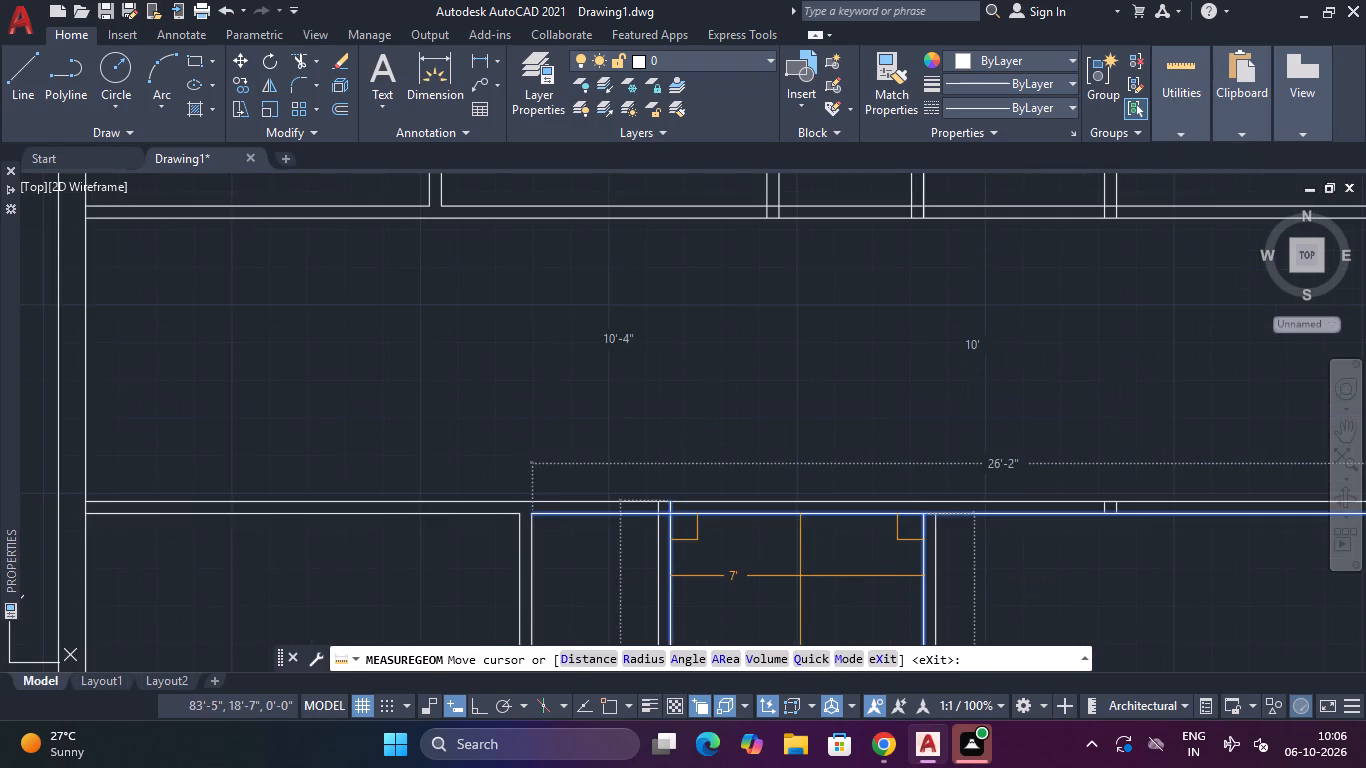
pyautogui.moveTo(800, 576); pyautogui.dragTo(824, 395, button='middle')
pyautogui.press('Escape')
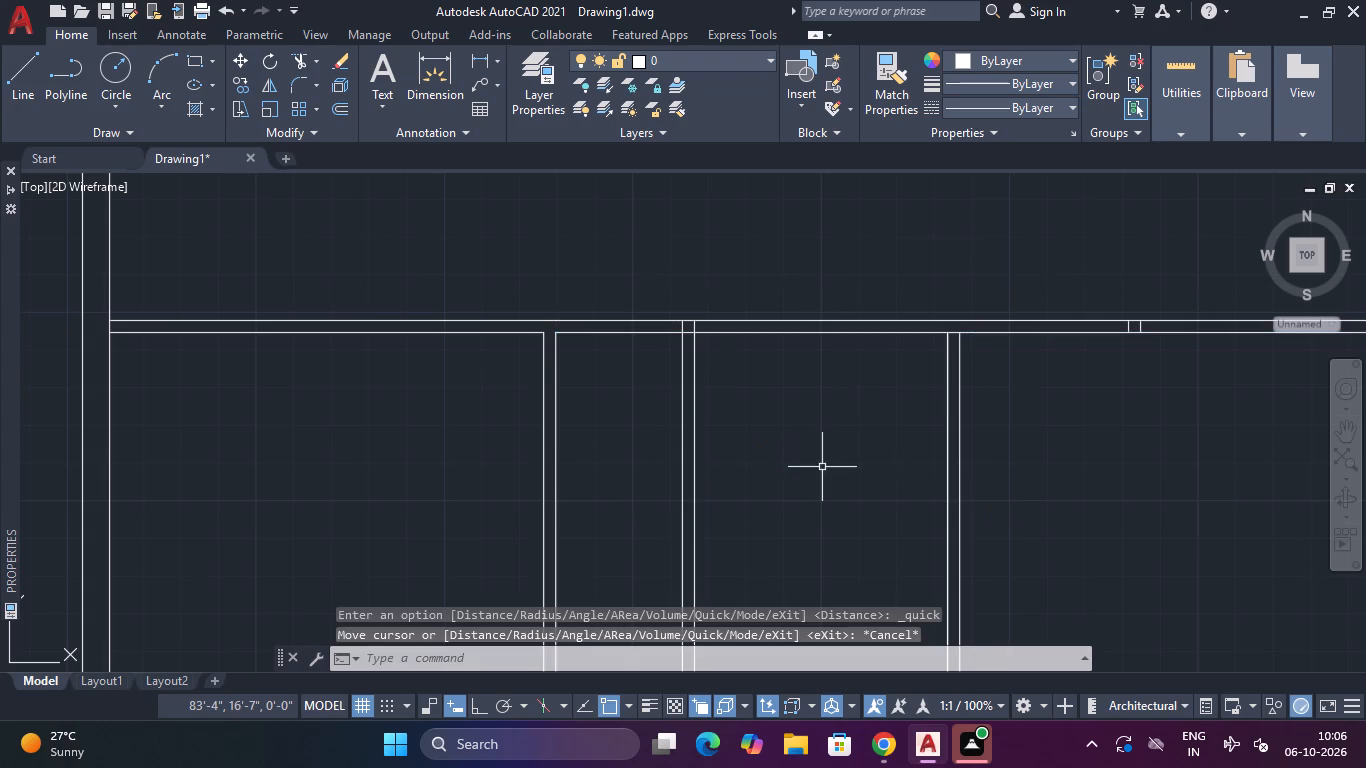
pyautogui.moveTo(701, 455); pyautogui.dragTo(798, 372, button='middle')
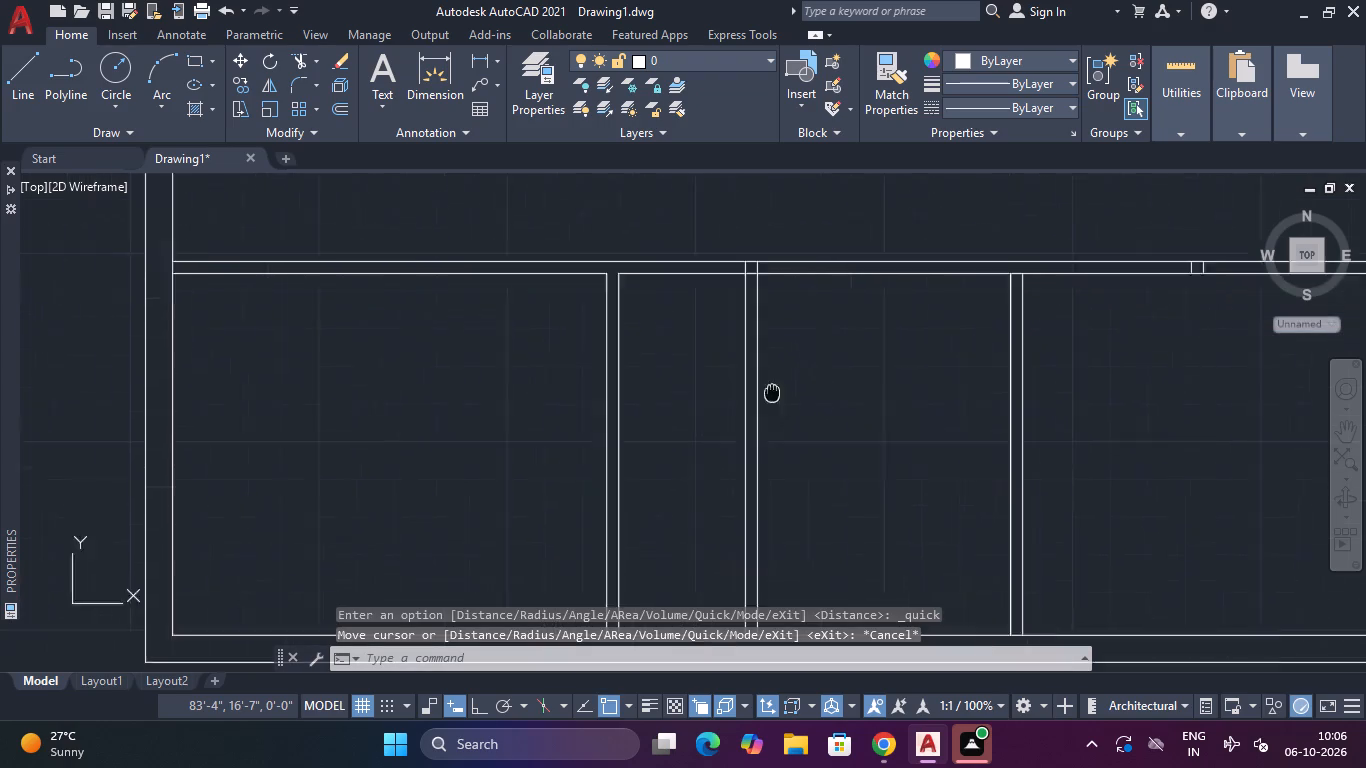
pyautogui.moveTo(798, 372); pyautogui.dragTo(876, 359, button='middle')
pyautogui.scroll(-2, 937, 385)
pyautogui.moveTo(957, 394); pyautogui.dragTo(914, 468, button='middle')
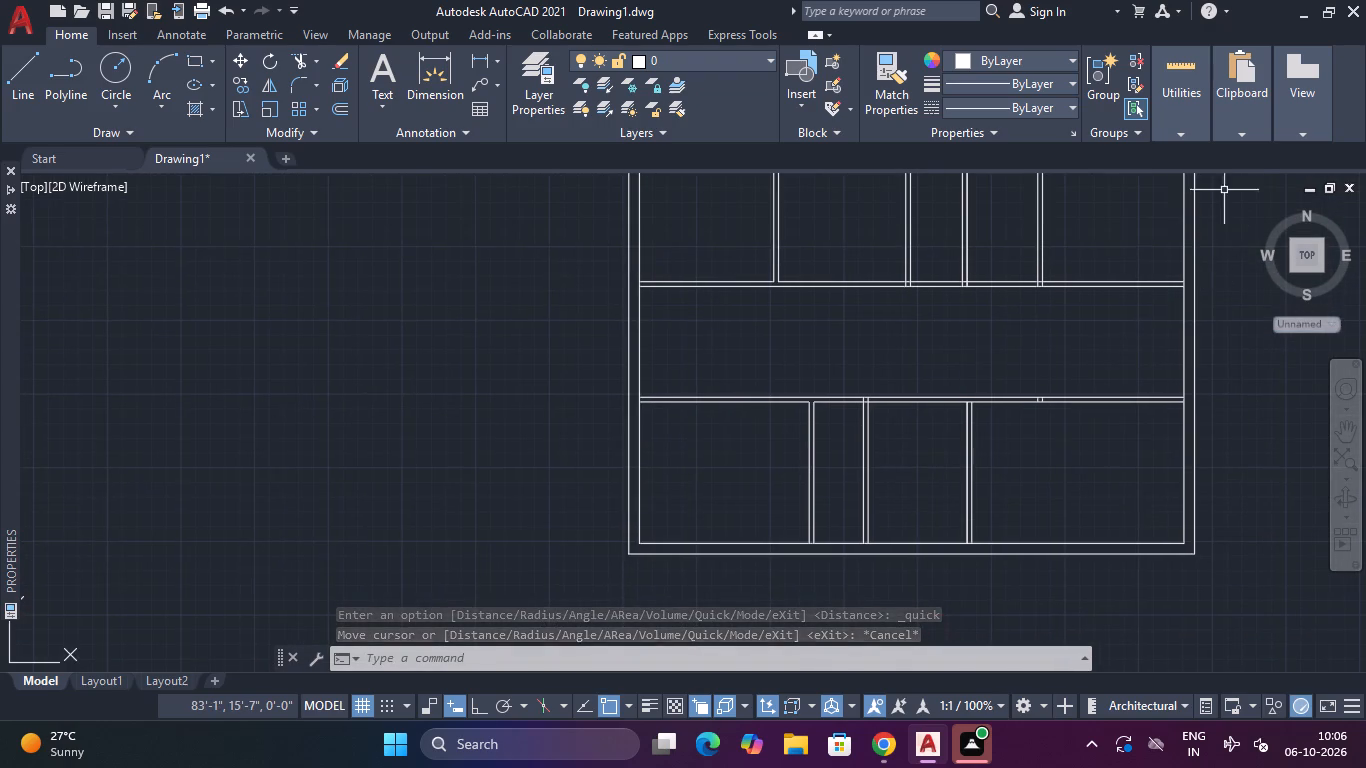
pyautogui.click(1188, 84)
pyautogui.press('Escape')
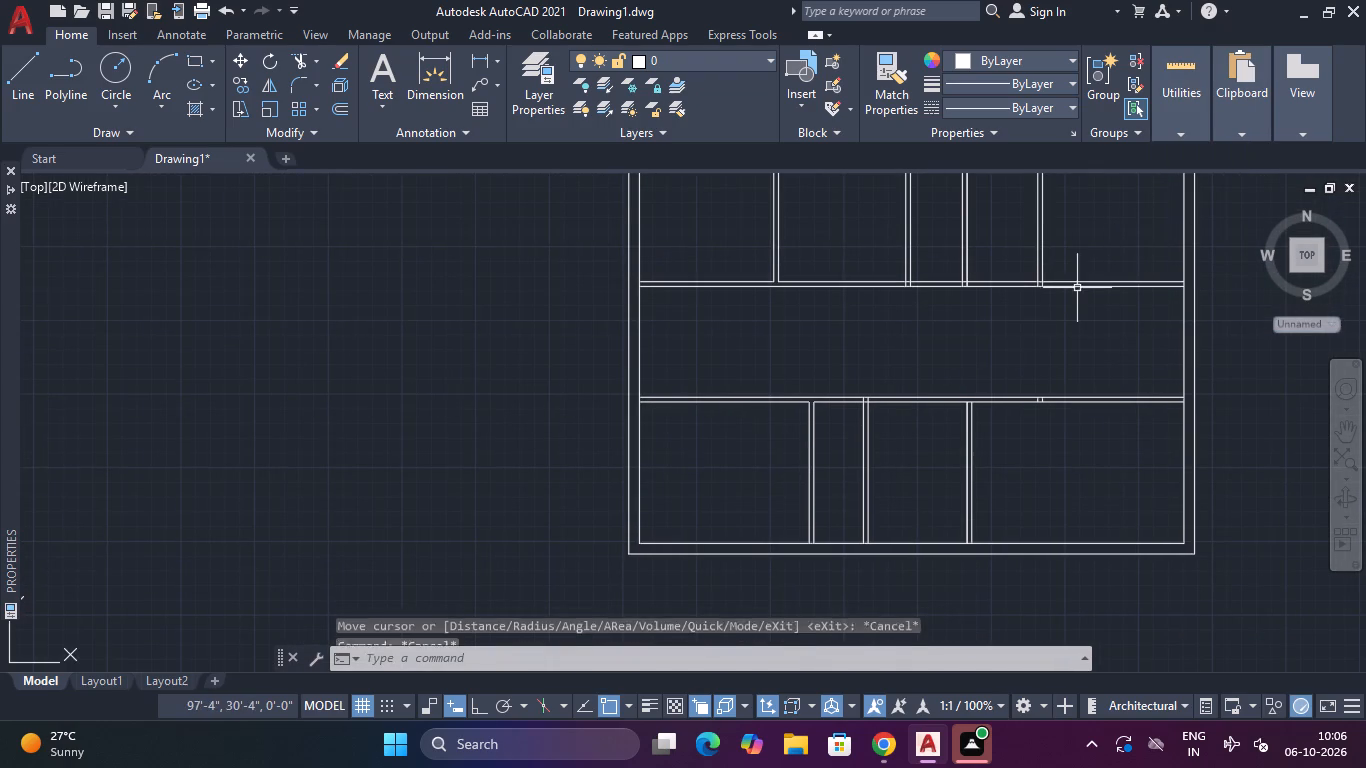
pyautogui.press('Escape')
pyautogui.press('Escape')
# Clean up the junction where the widened south room's west partition meets the wall above, trimming the crossing stubs and the wall line between them.
pyautogui.press('t')
pyautogui.write('r')
pyautogui.press('space')
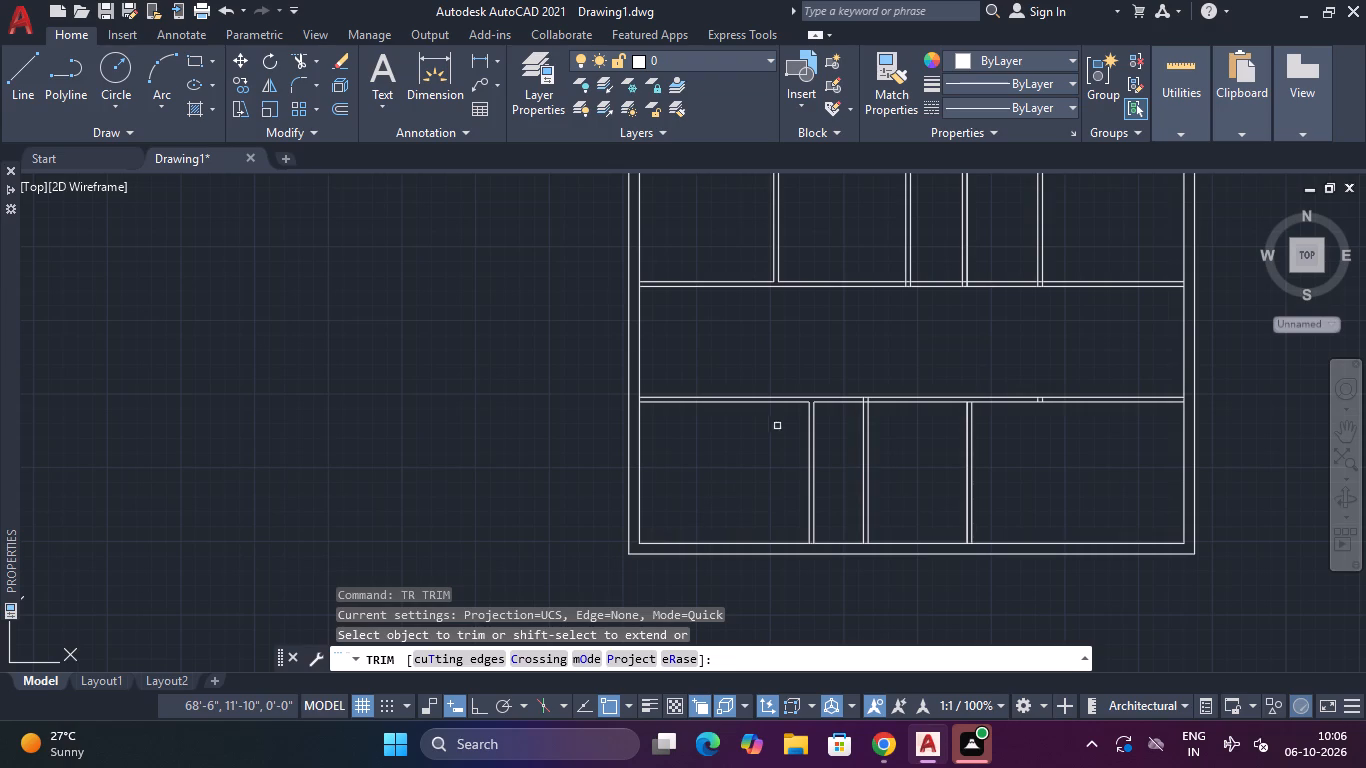
pyautogui.scroll(6, 847, 393)
pyautogui.moveTo(931, 415); pyautogui.dragTo(1026, 406)
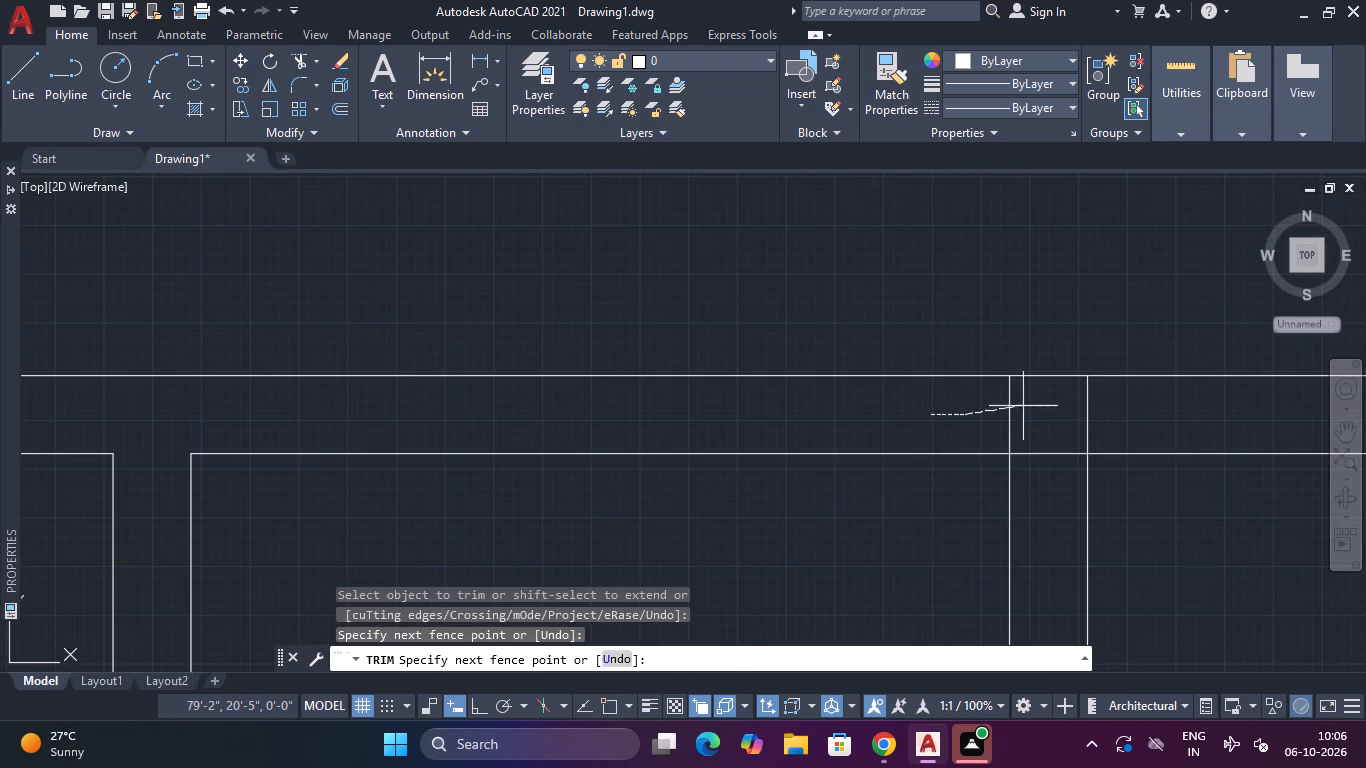
pyautogui.moveTo(1026, 406); pyautogui.dragTo(1099, 404)
pyautogui.moveTo(1027, 435); pyautogui.dragTo(1028, 486)
# Trim the two leftover stubs of the removed easternmost partition inside the wall between the middle and south rows.
pyautogui.scroll(-6, 1045, 475)
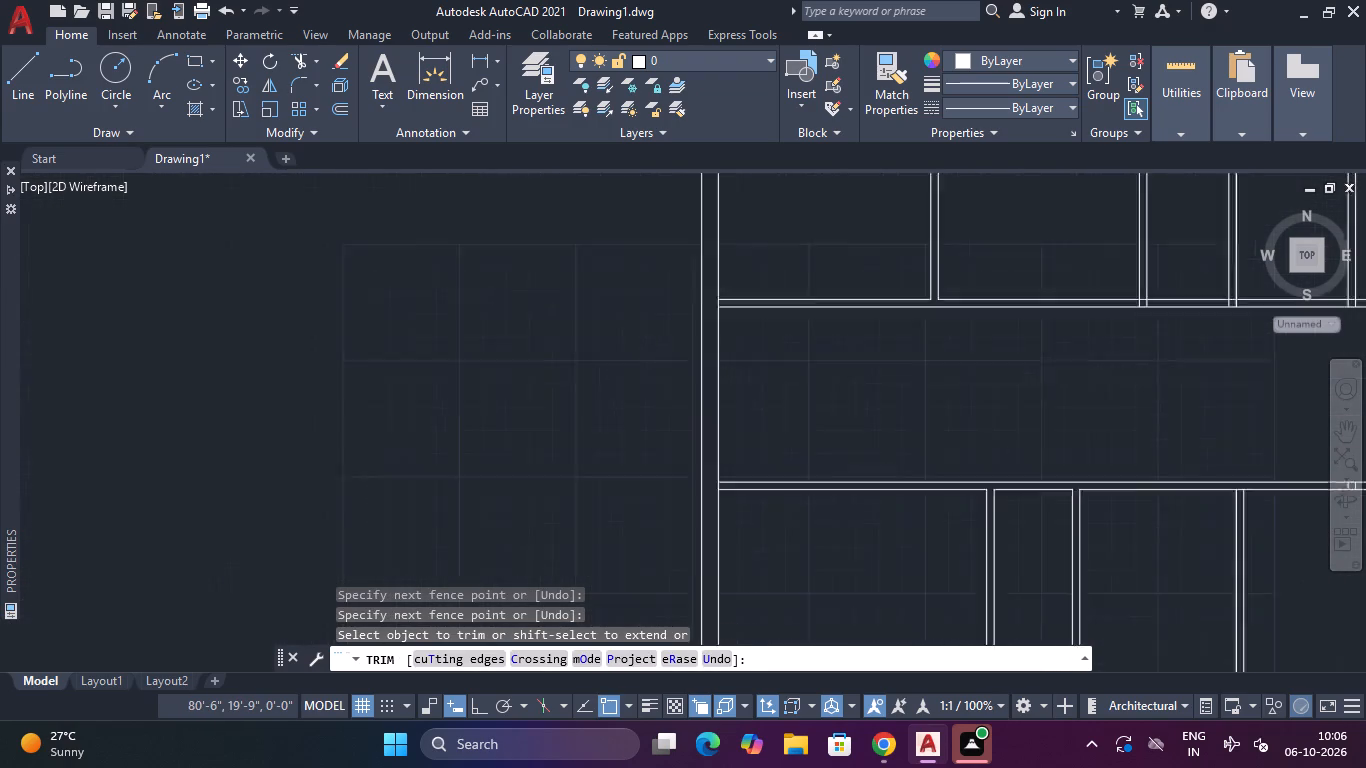
pyautogui.moveTo(1108, 522); pyautogui.dragTo(789, 522, button='middle')
pyautogui.scroll(5, 967, 491)
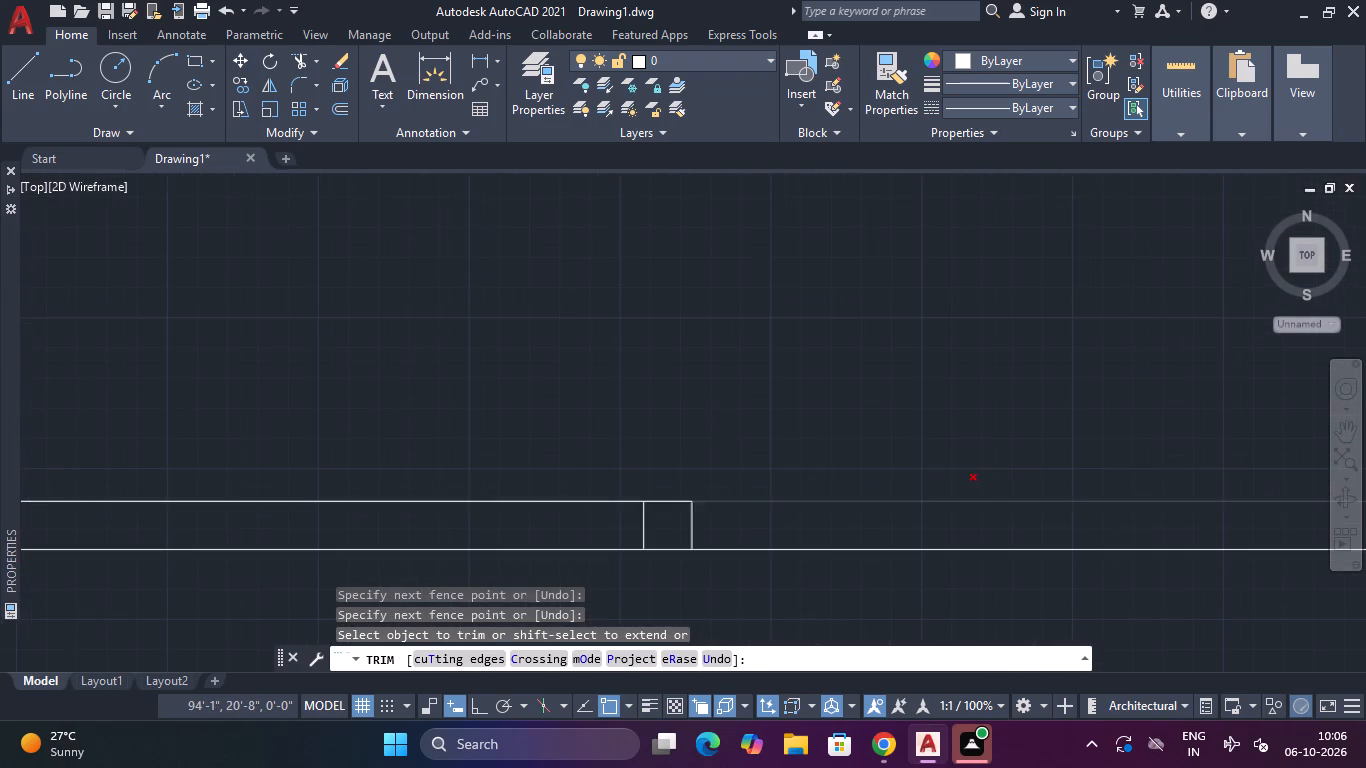
pyautogui.scroll(1, 609, 538)
pyautogui.moveTo(803, 525); pyautogui.dragTo(660, 532)
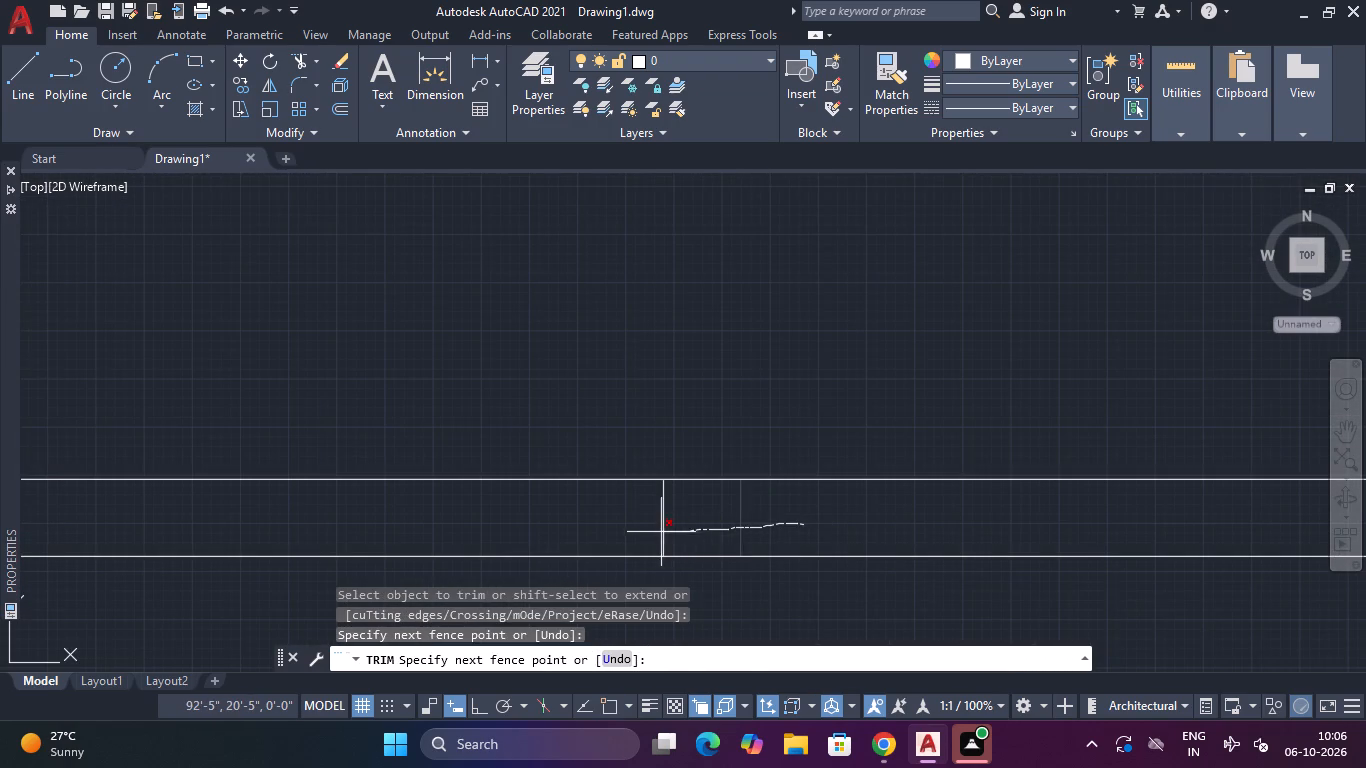
pyautogui.moveTo(660, 532); pyautogui.dragTo(617, 531)
# Trim the wall line between the two lines of the widened south room's east partition to open the junction.
pyautogui.scroll(-3, 627, 526)
pyautogui.moveTo(608, 569); pyautogui.dragTo(1000, 490, button='middle')
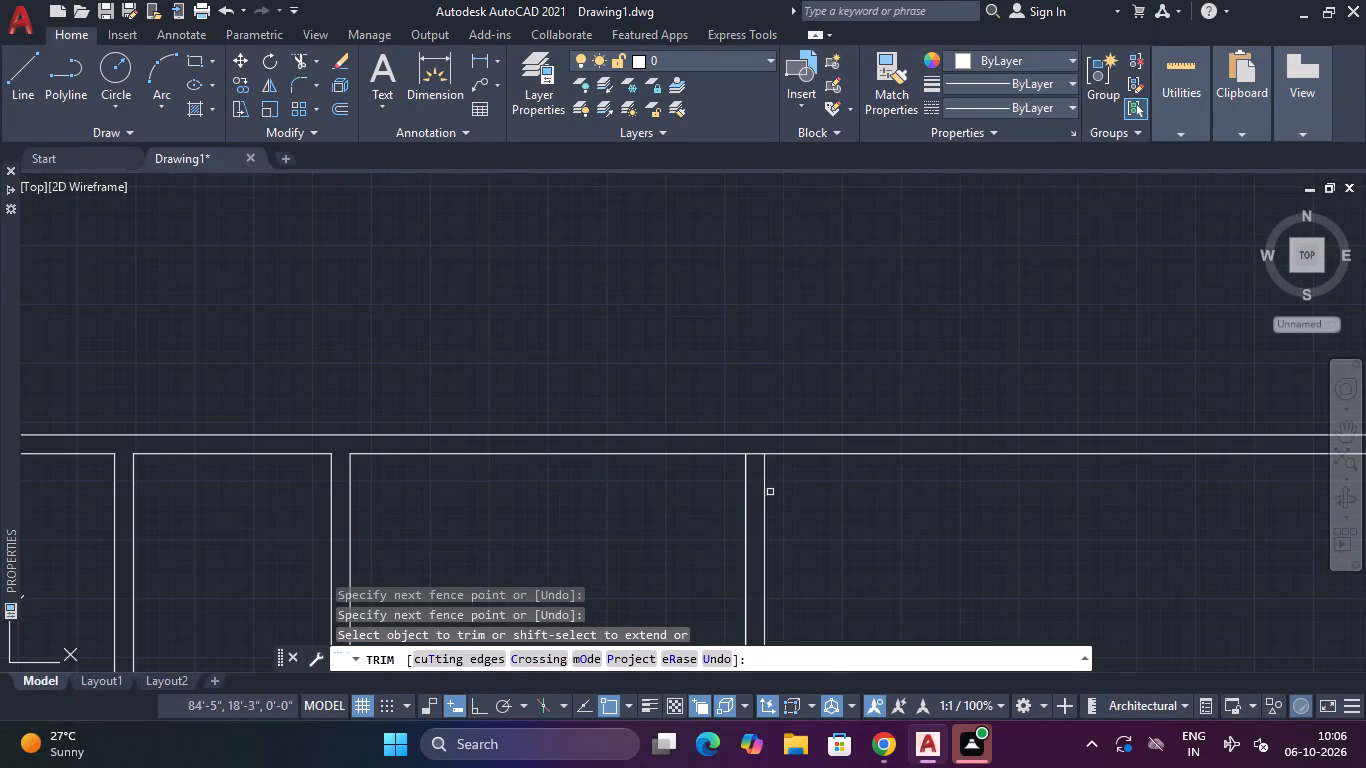
pyautogui.scroll(4, 759, 482)
pyautogui.click(727, 254)
pyautogui.click(731, 354)
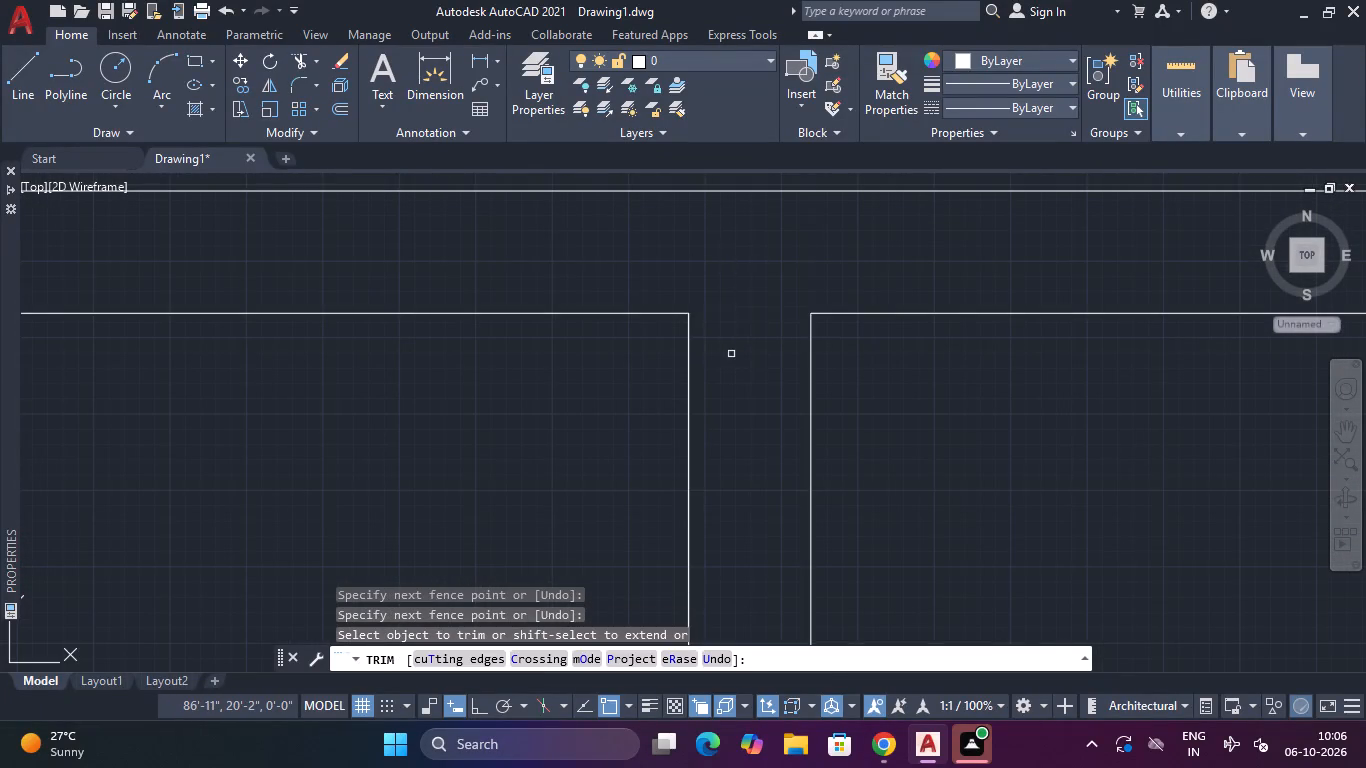
# Trim the east outer wall's inner line where the wall between the middle and south rows joins it.
pyautogui.scroll(-5, 731, 354)
pyautogui.scroll(-3, 580, 426)
pyautogui.moveTo(579, 426); pyautogui.dragTo(798, 438, button='middle')
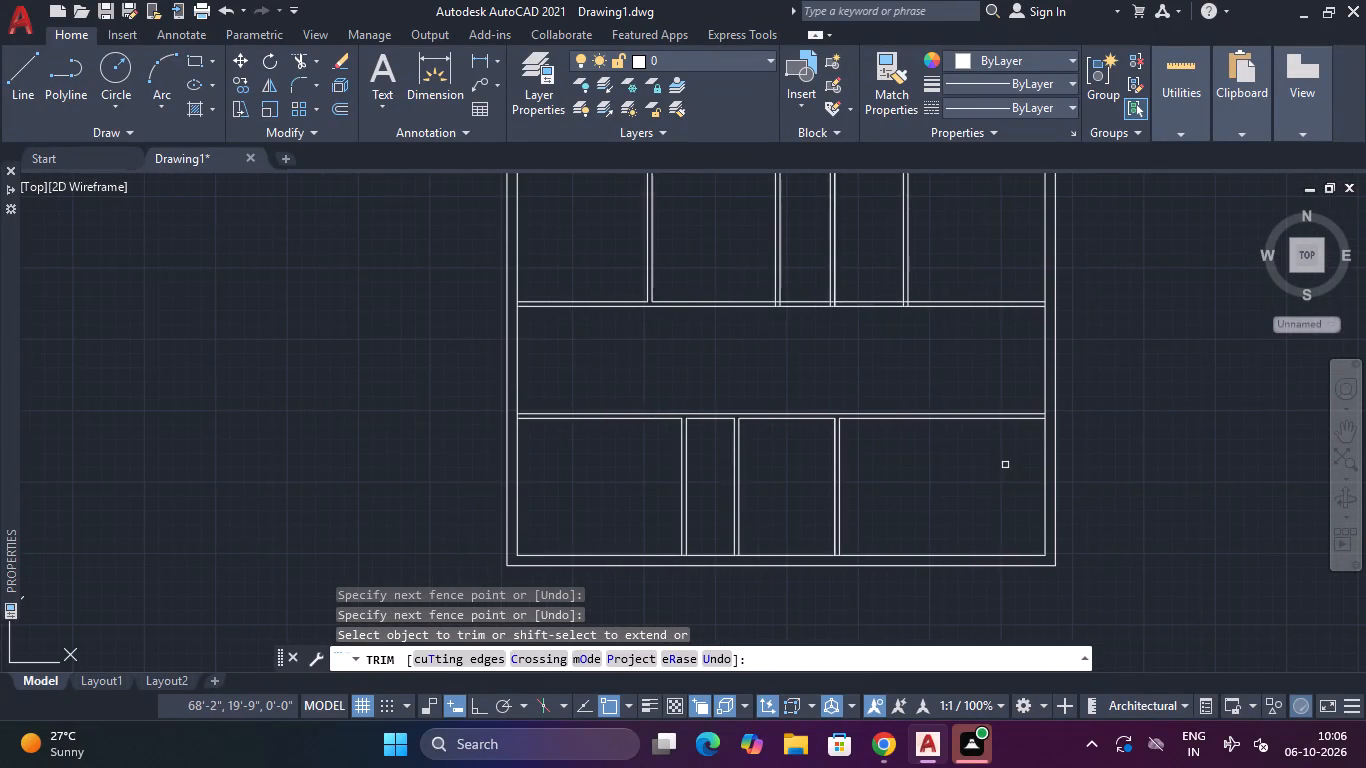
pyautogui.scroll(4, 1037, 432)
pyautogui.scroll(3, 1070, 352)
pyautogui.click(1145, 332)
pyautogui.click(1054, 371)
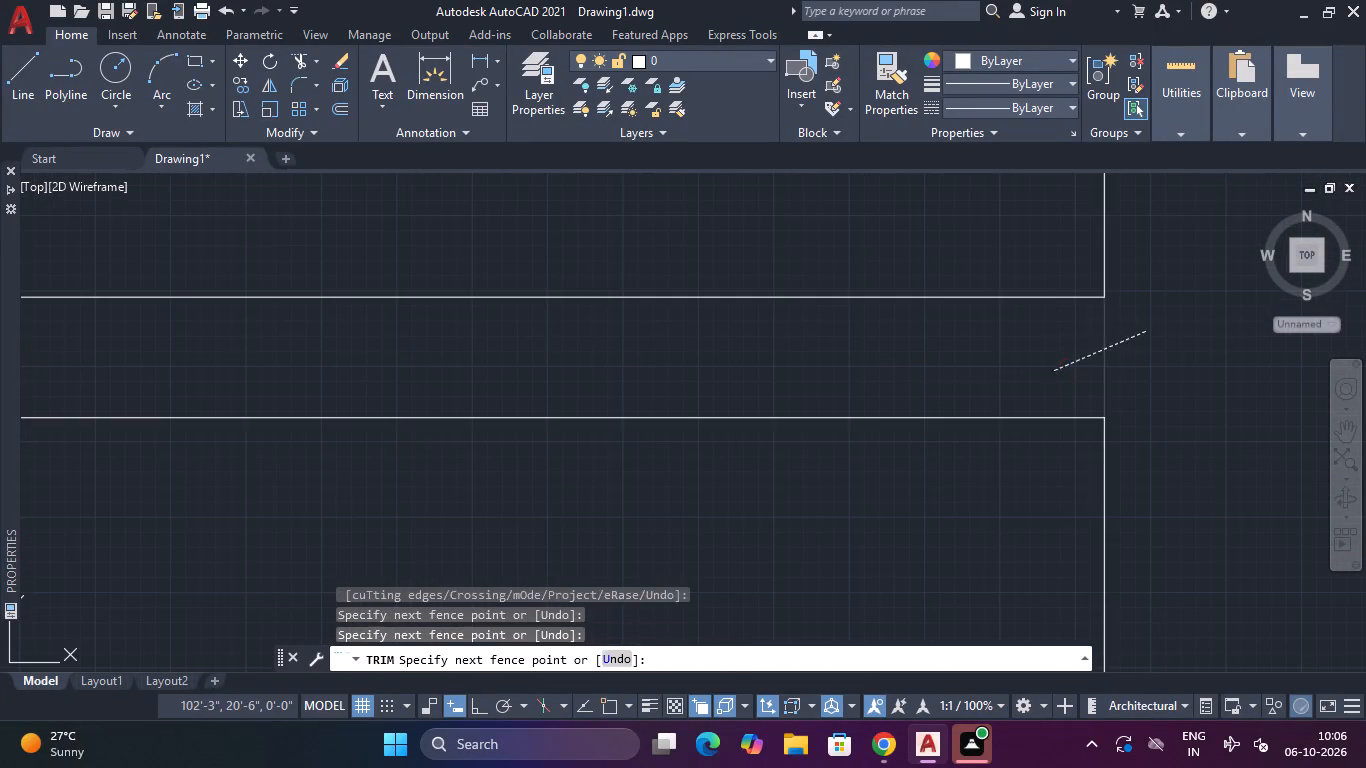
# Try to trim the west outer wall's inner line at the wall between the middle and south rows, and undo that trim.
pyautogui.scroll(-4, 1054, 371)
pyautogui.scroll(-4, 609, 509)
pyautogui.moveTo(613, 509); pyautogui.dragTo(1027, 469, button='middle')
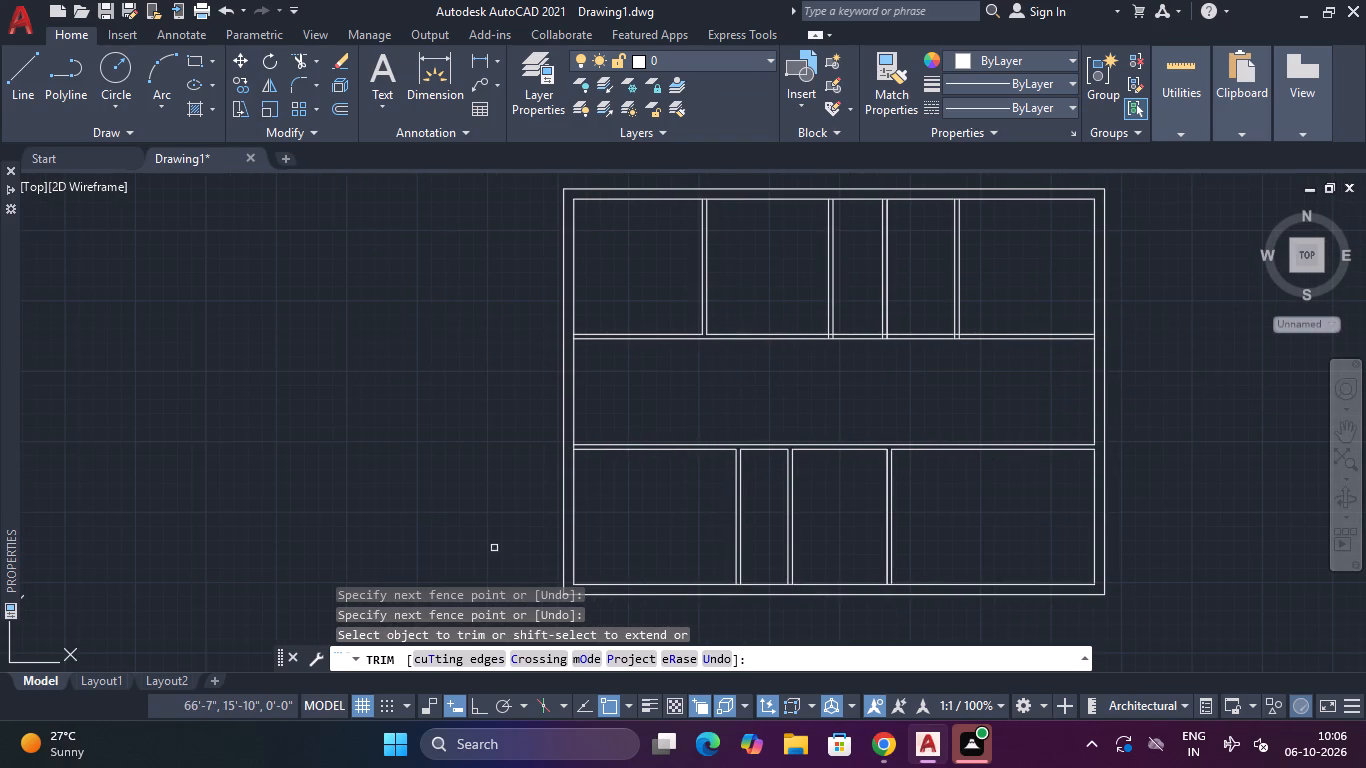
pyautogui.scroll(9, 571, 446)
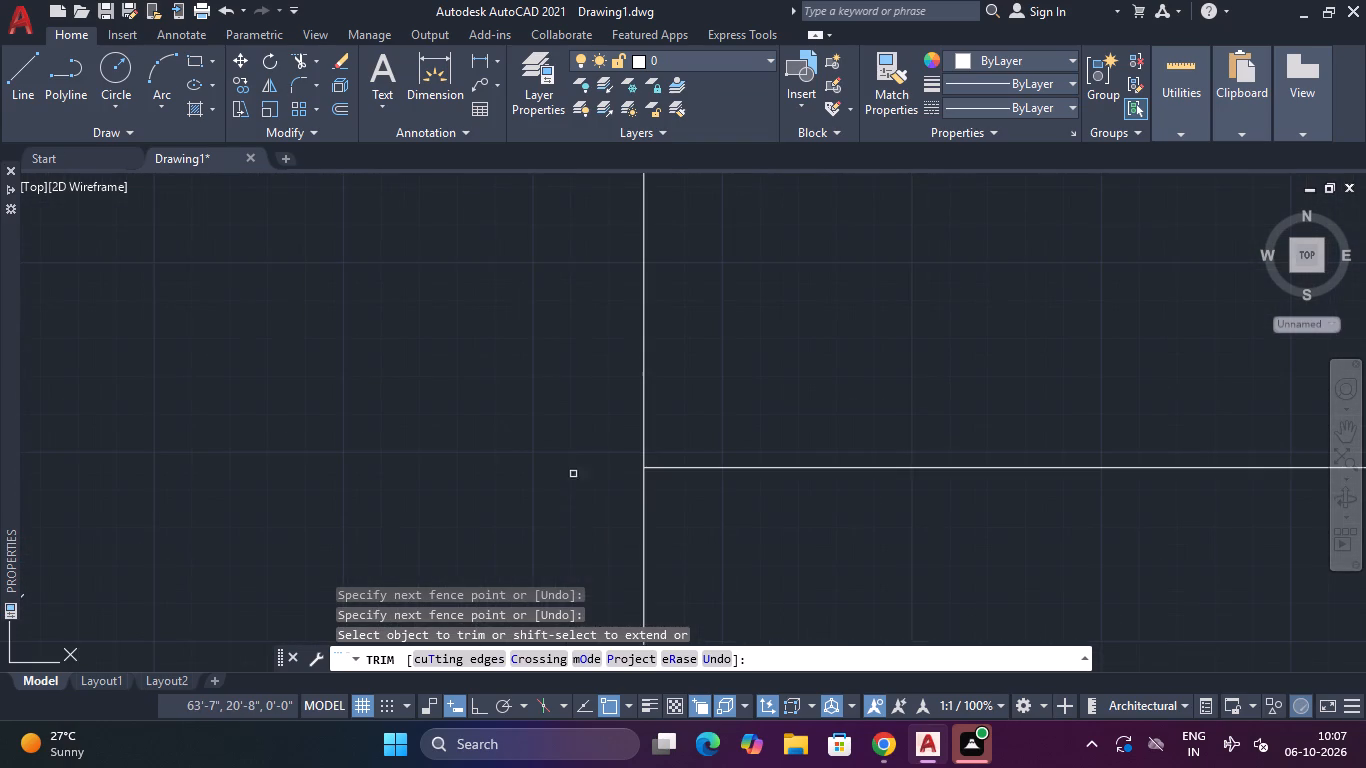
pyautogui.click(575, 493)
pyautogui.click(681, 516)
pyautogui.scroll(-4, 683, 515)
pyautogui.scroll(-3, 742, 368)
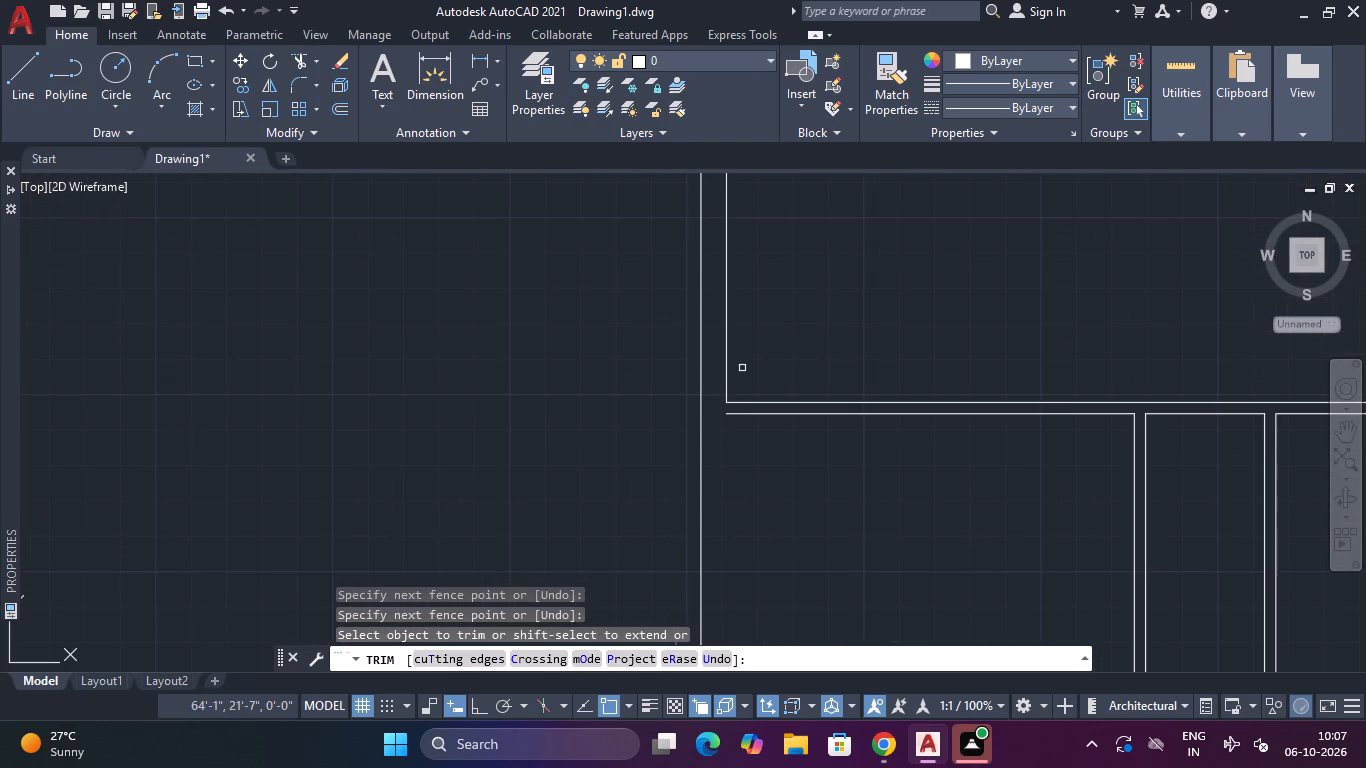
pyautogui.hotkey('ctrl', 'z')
# Trim the west outer wall's inner line between the two lines of the wall separating the middle and south rows.
pyautogui.scroll(-4, 725, 422)
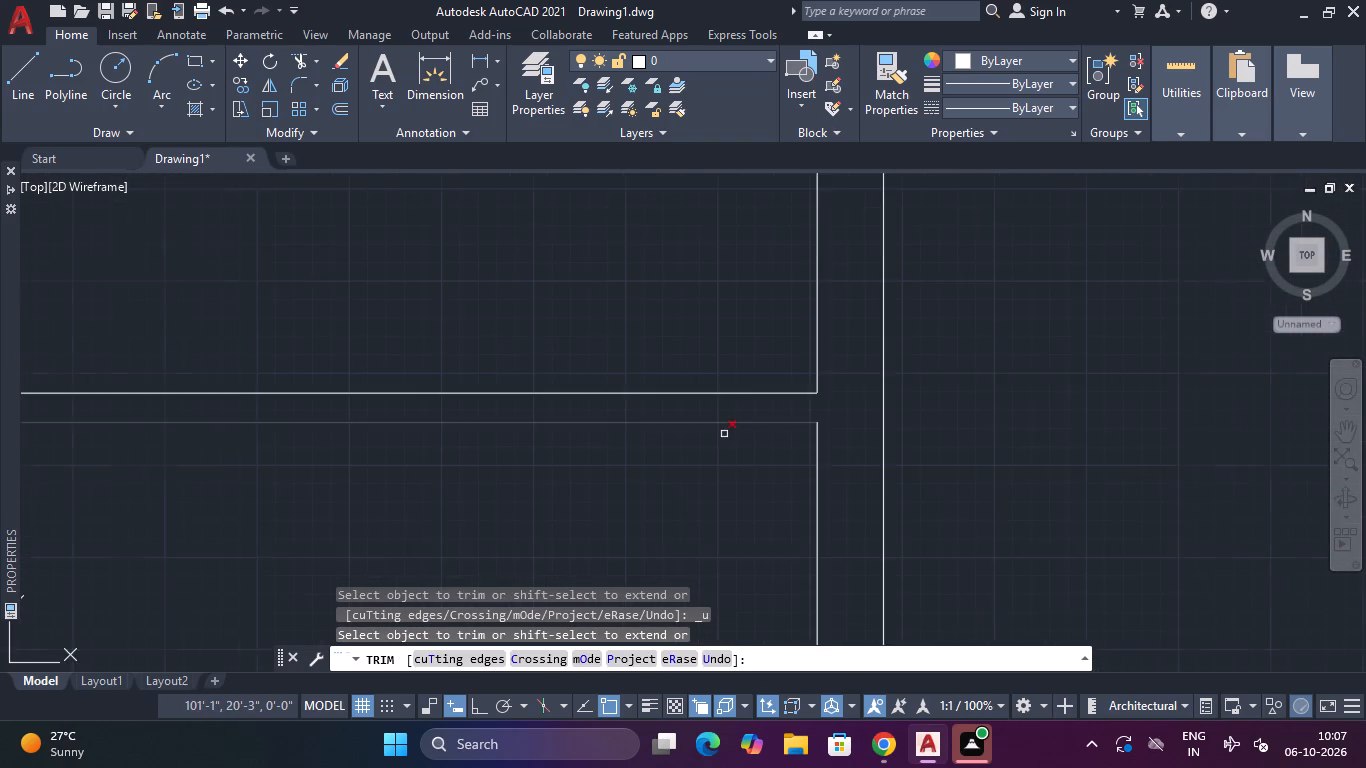
pyautogui.scroll(-3, 710, 449)
pyautogui.moveTo(695, 471); pyautogui.dragTo(1251, 337, button='middle')
pyautogui.scroll(-4, 1250, 340)
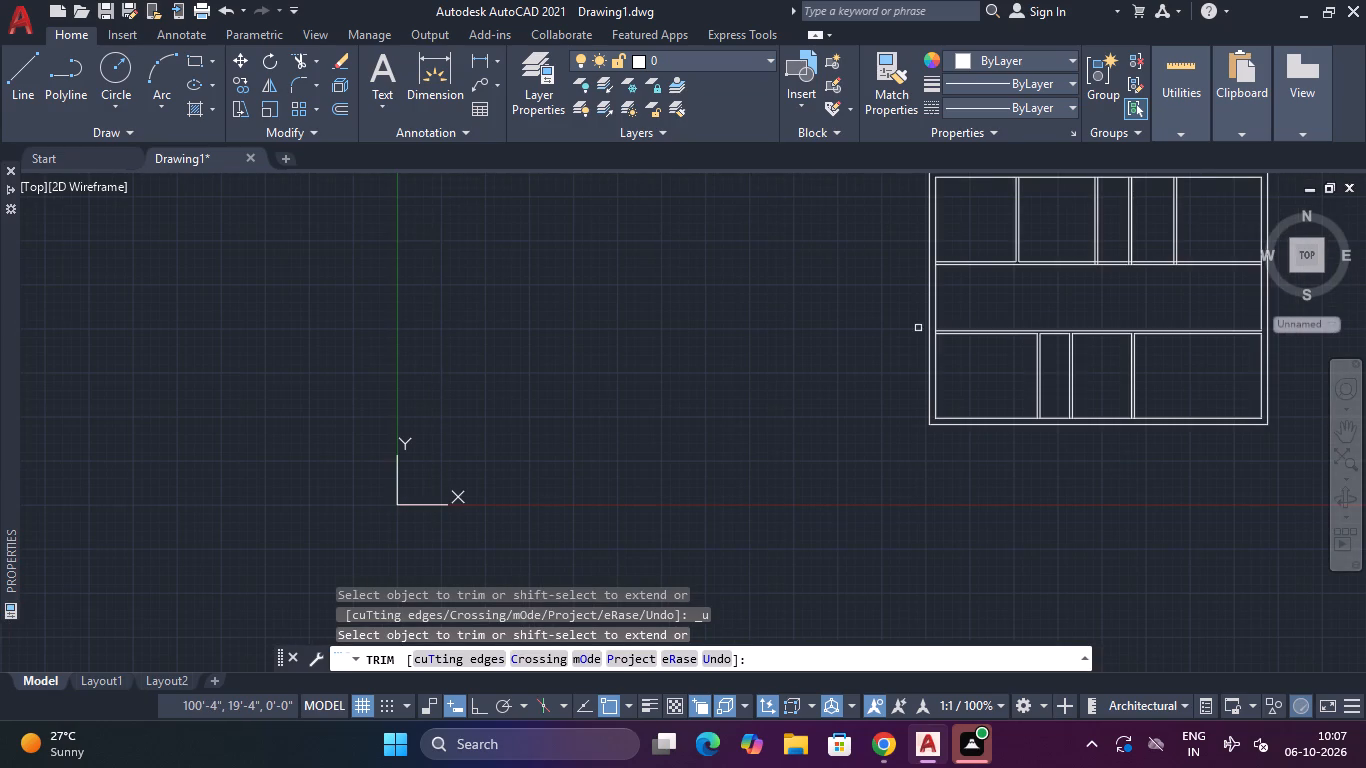
pyautogui.scroll(6, 941, 318)
pyautogui.moveTo(928, 418); pyautogui.dragTo(1006, 306, button='middle')
pyautogui.scroll(5, 954, 393)
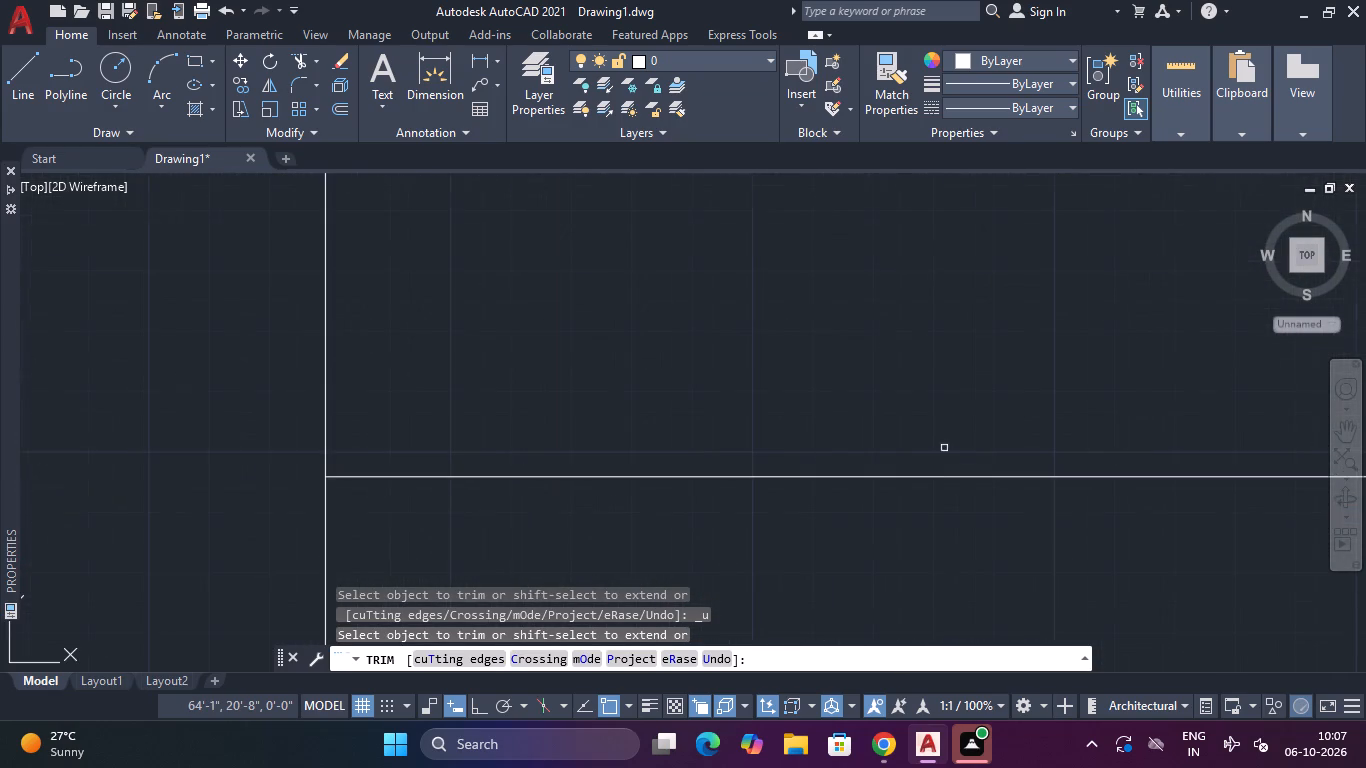
pyautogui.moveTo(888, 529); pyautogui.dragTo(1065, 353, button='middle')
pyautogui.click(399, 468)
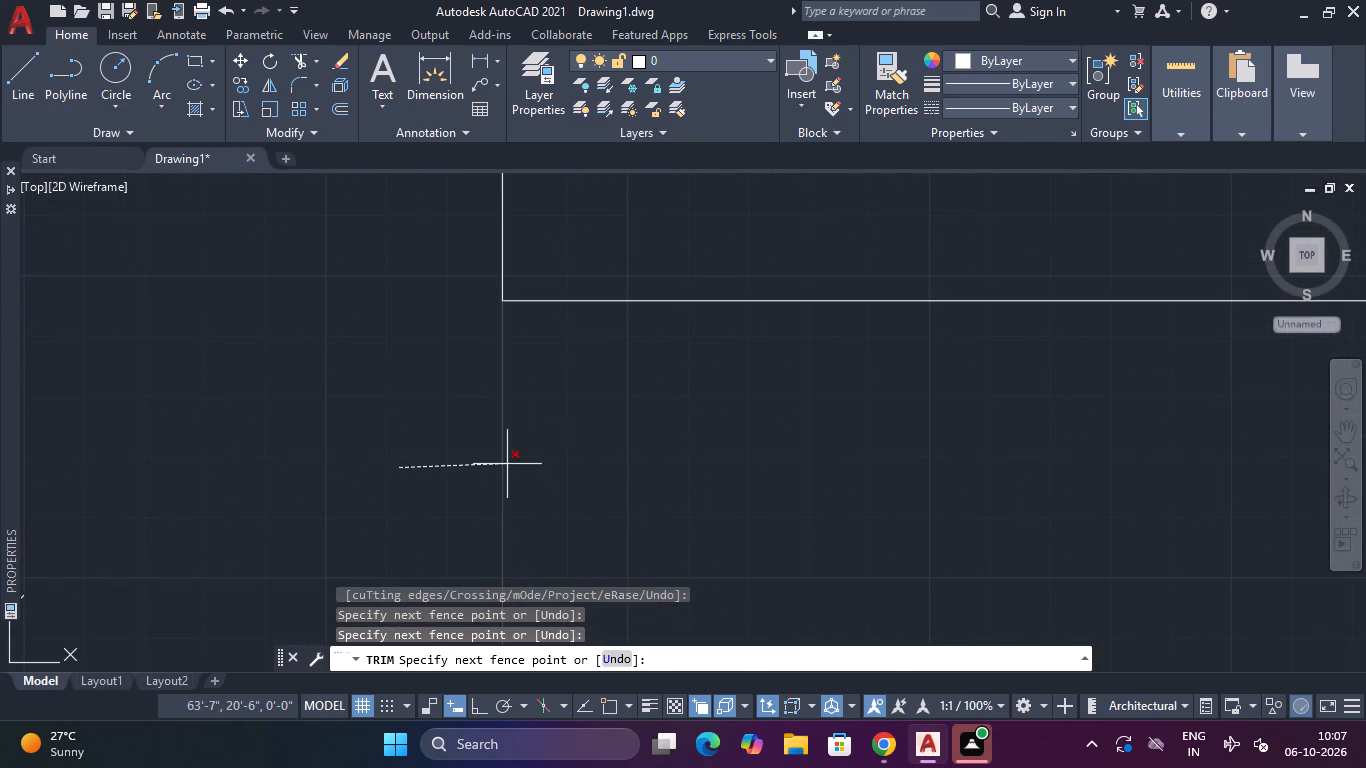
pyautogui.scroll(-4, 507, 464)
pyautogui.click(552, 474)
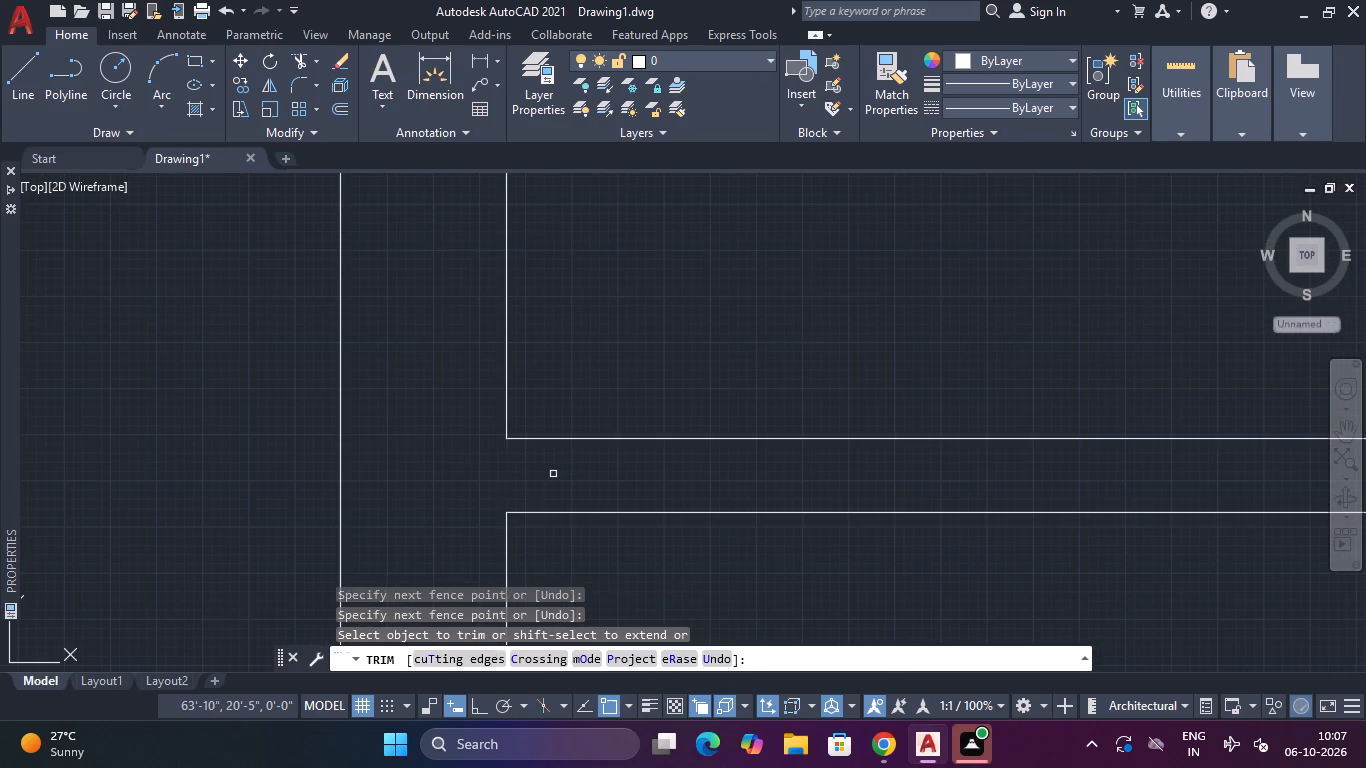
# Trim the west outer wall's inner line where the wall between the north and middle rows joins it.
pyautogui.scroll(-4, 559, 465)
pyautogui.moveTo(688, 313); pyautogui.dragTo(691, 582, button='middle')
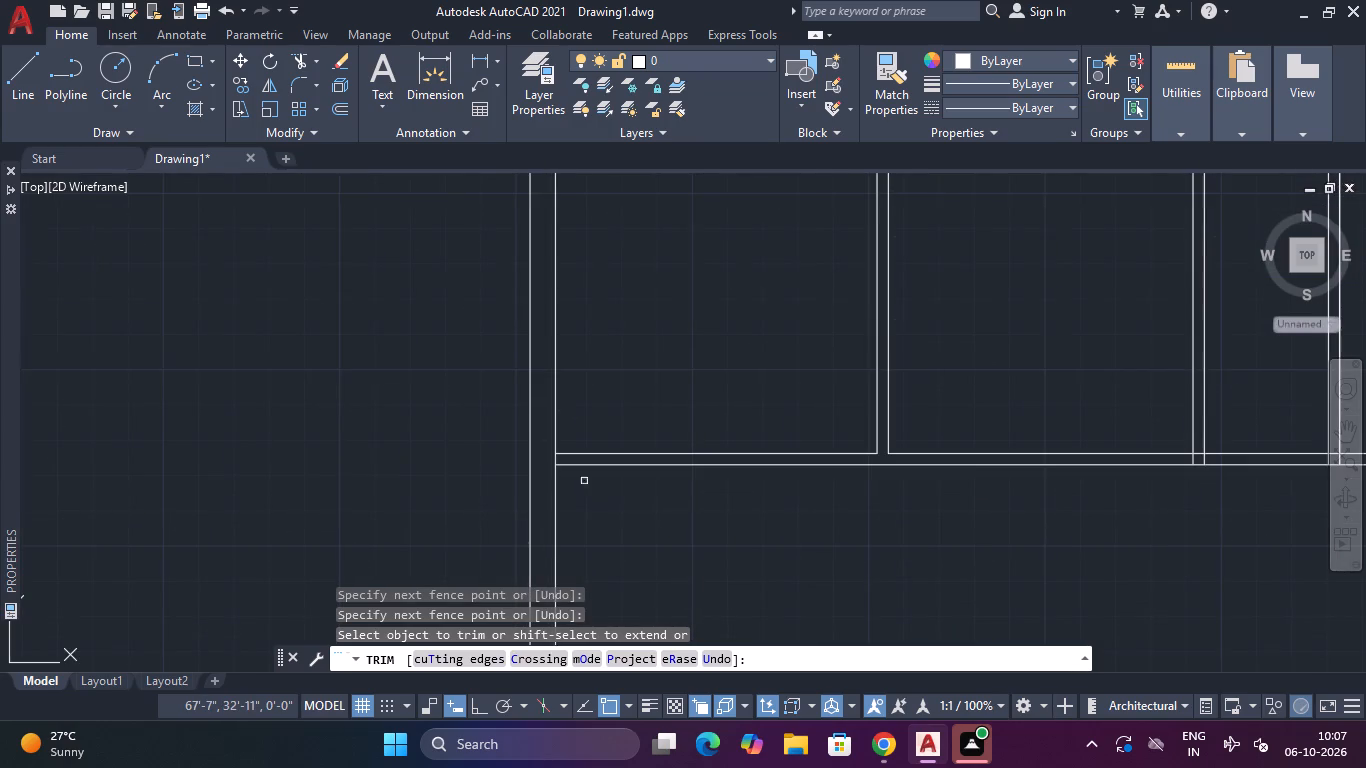
pyautogui.scroll(2, 580, 479)
pyautogui.click(492, 420)
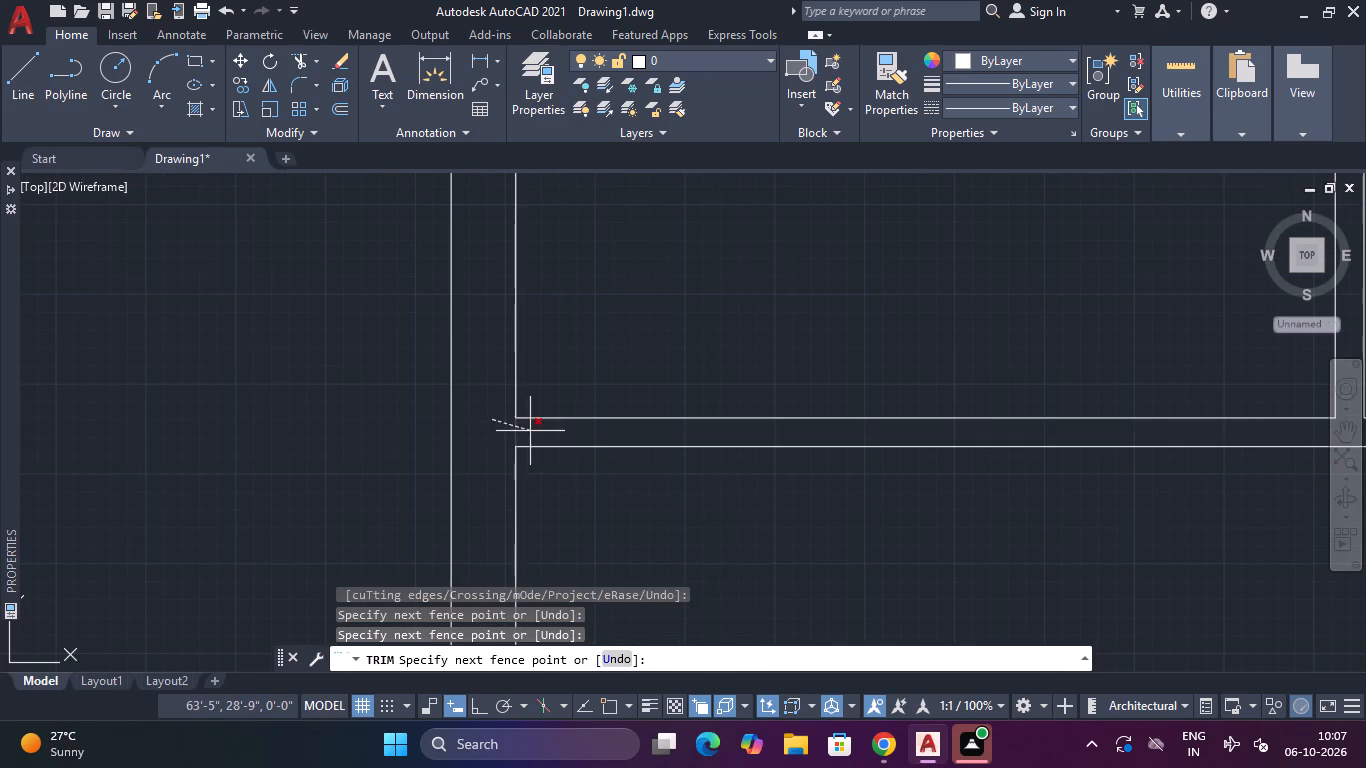
pyautogui.click(533, 431)
# Clean up the junction below the second north-row partition from the west, trimming its crossing stubs and the wall line between them.
pyautogui.scroll(-4, 560, 438)
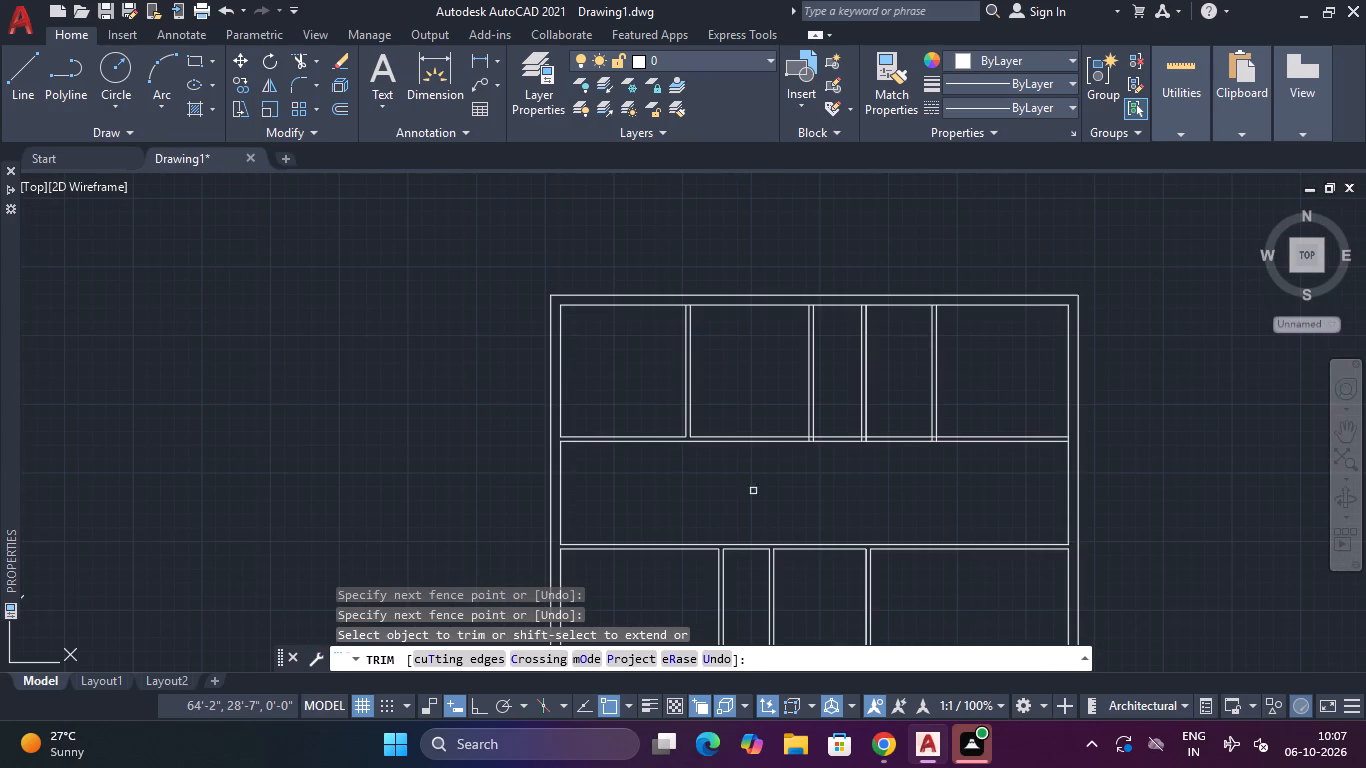
pyautogui.scroll(5, 806, 440)
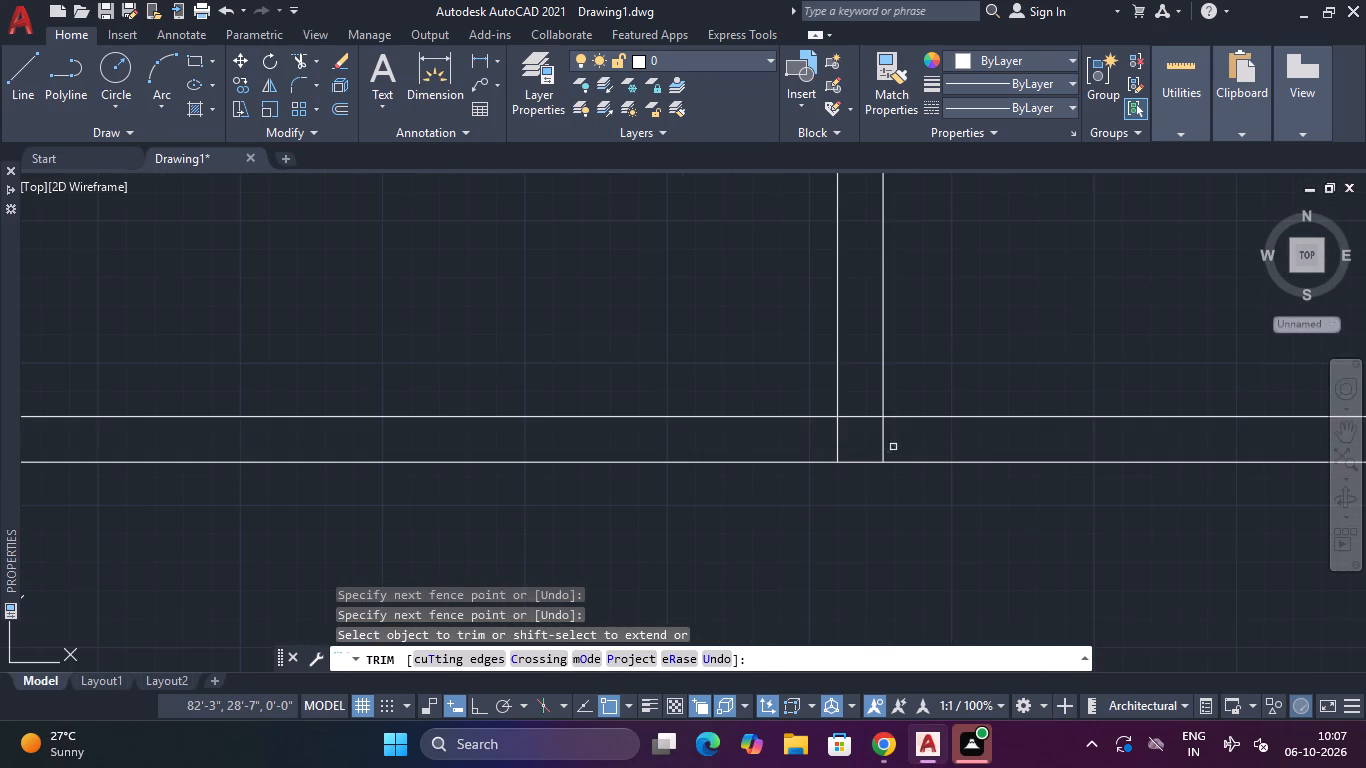
pyautogui.moveTo(893, 446); pyautogui.dragTo(856, 401)
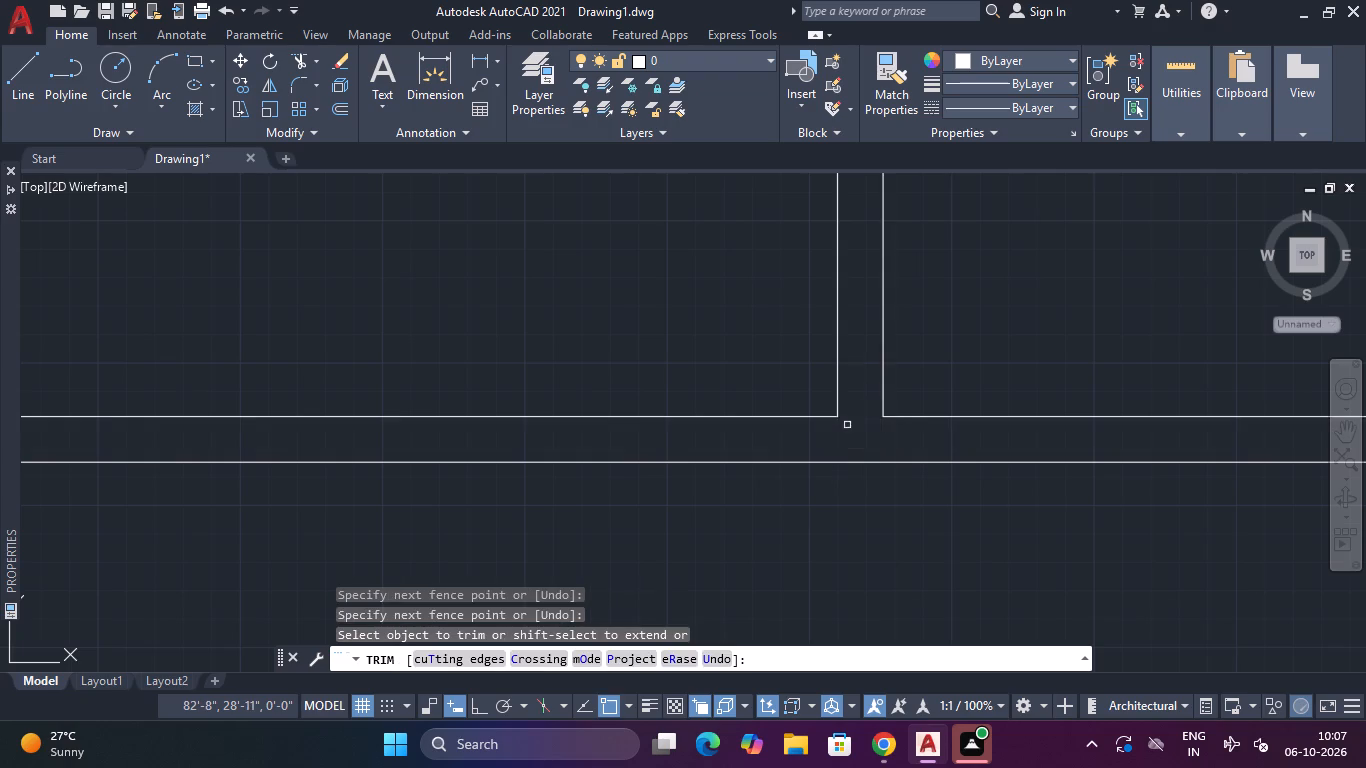
# Clean up the junction below the third north-row partition from the west, trimming its crossing stubs and the wall line between them.
pyautogui.scroll(-6, 861, 455)
pyautogui.scroll(7, 913, 479)
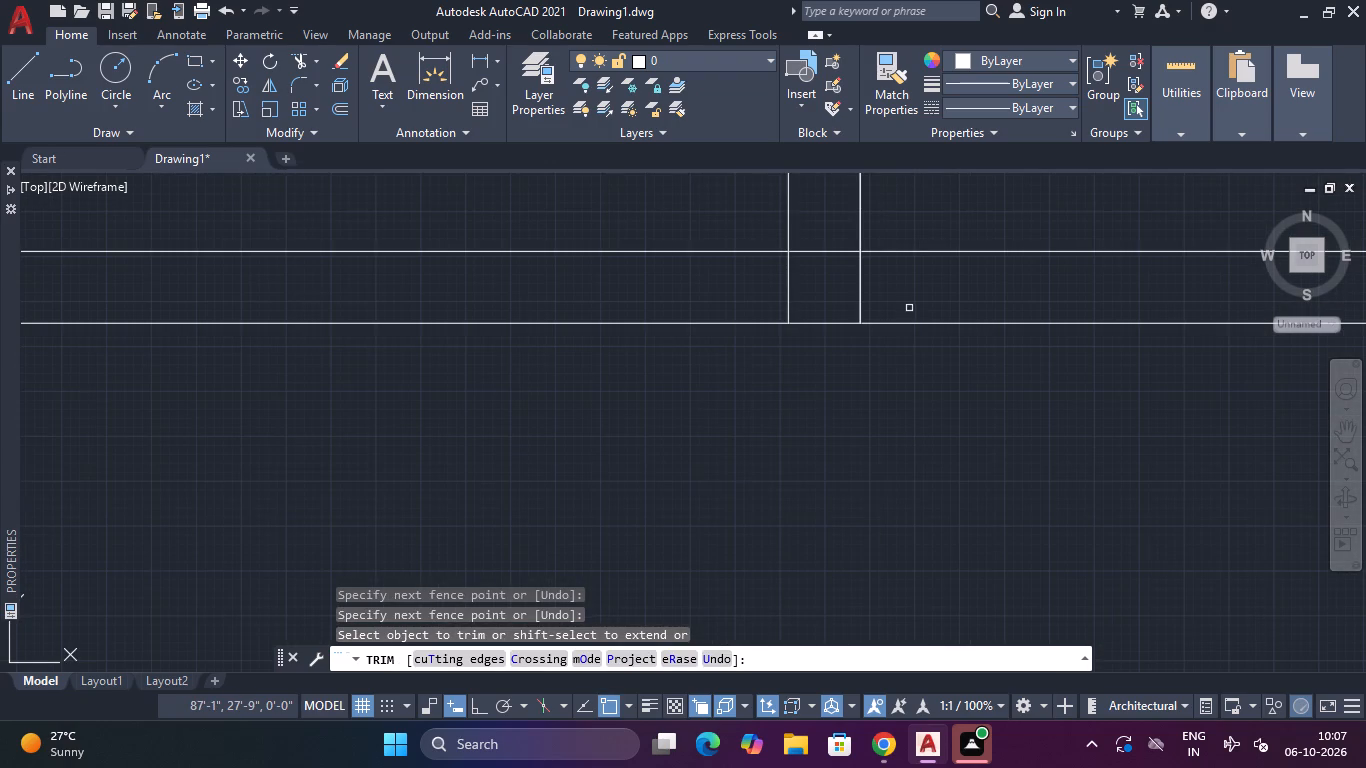
pyautogui.moveTo(908, 307); pyautogui.dragTo(803, 235)
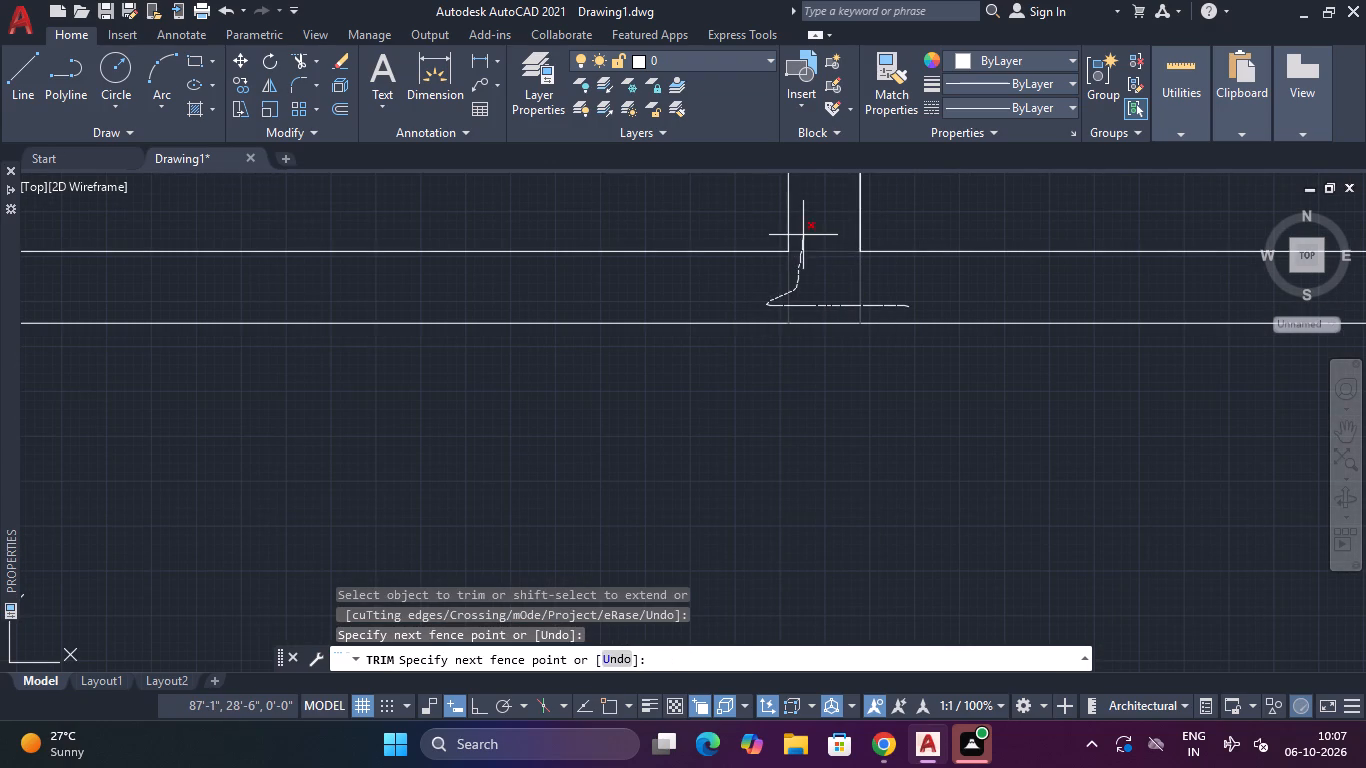
pyautogui.moveTo(803, 235); pyautogui.dragTo(804, 233)
# Clean up the junction below the easternmost north-row partition, trimming its crossing stubs and the wall line between them.
pyautogui.scroll(-4, 846, 355)
pyautogui.scroll(-3, 890, 424)
pyautogui.moveTo(898, 427); pyautogui.dragTo(724, 474, button='middle')
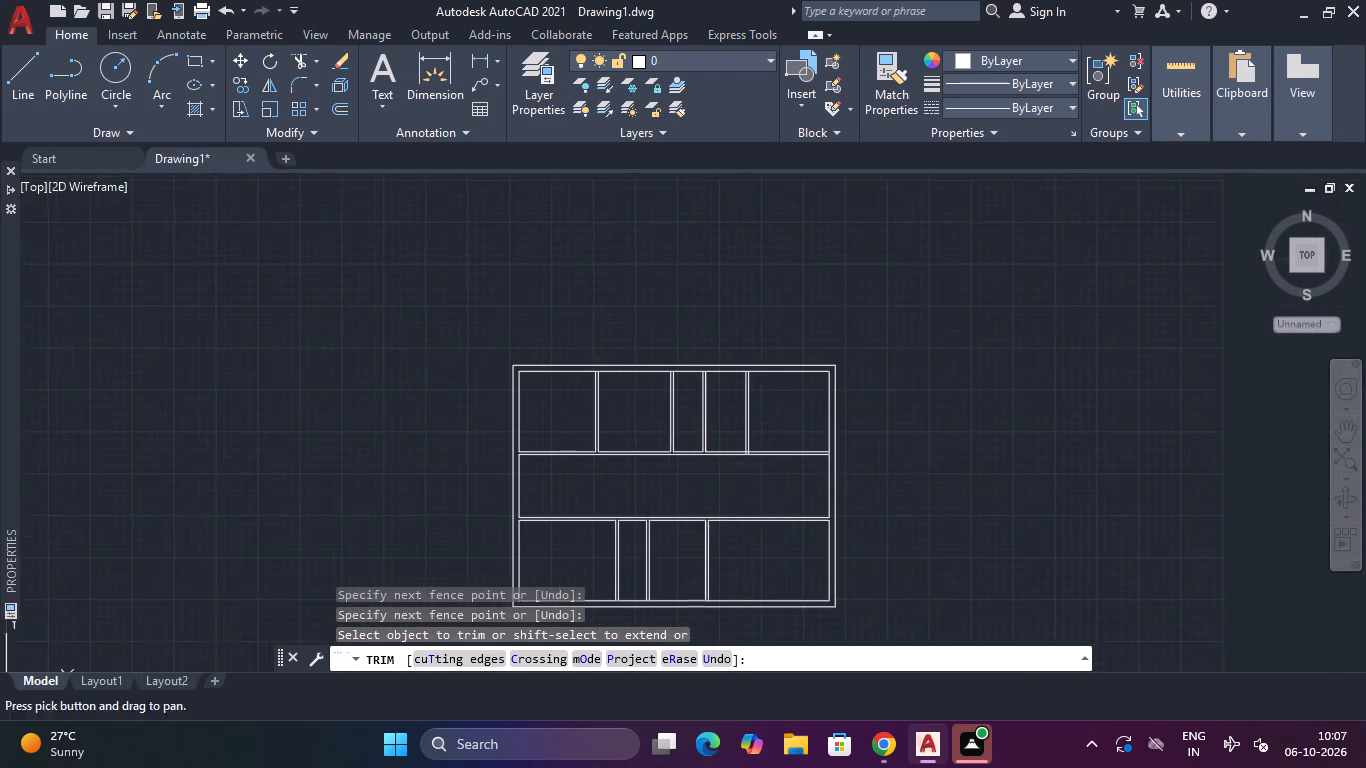
pyautogui.scroll(5, 757, 454)
pyautogui.scroll(5, 649, 439)
pyautogui.scroll(-1, 651, 431)
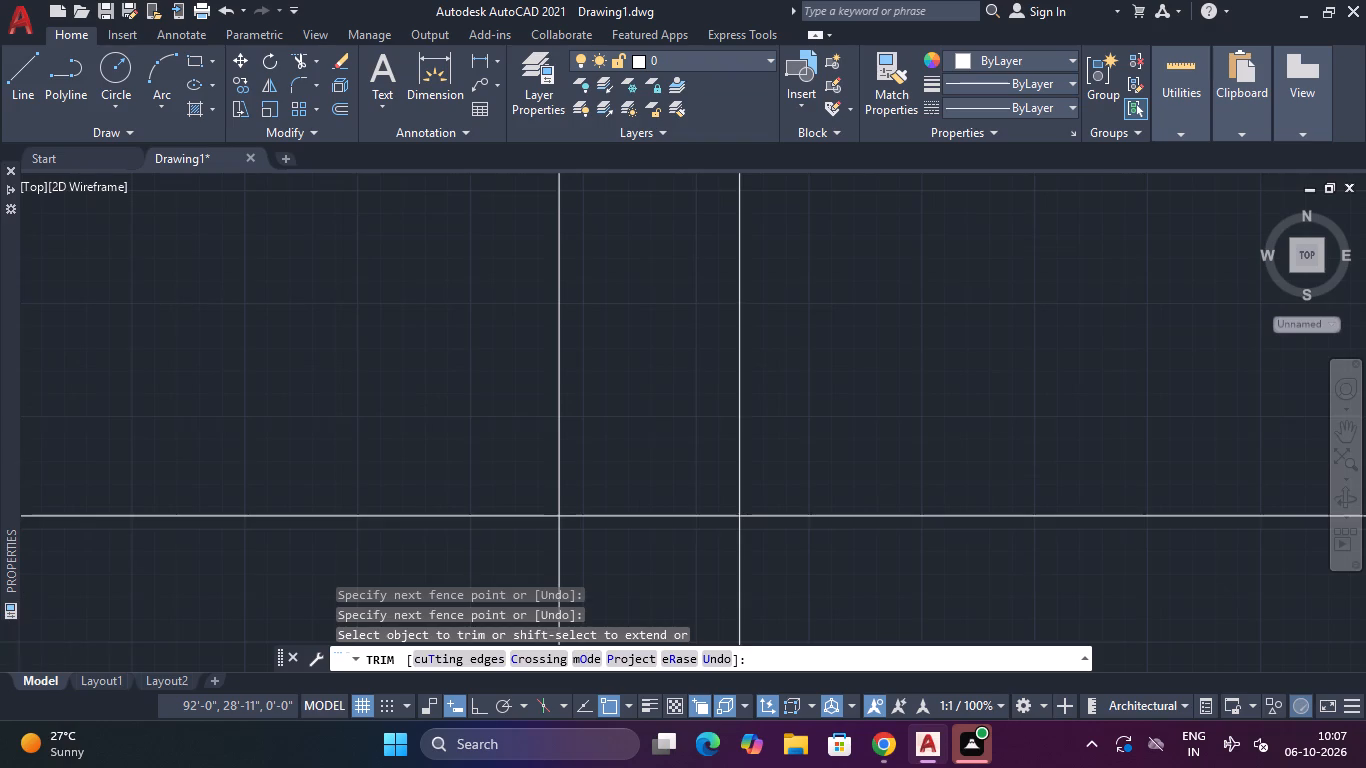
pyautogui.moveTo(655, 450); pyautogui.dragTo(540, 556)
# Trim the east outer wall's inner line where the wall between the north and middle rows joins it.
pyautogui.scroll(-6, 611, 549)
pyautogui.scroll(-5, 753, 558)
pyautogui.scroll(5, 914, 545)
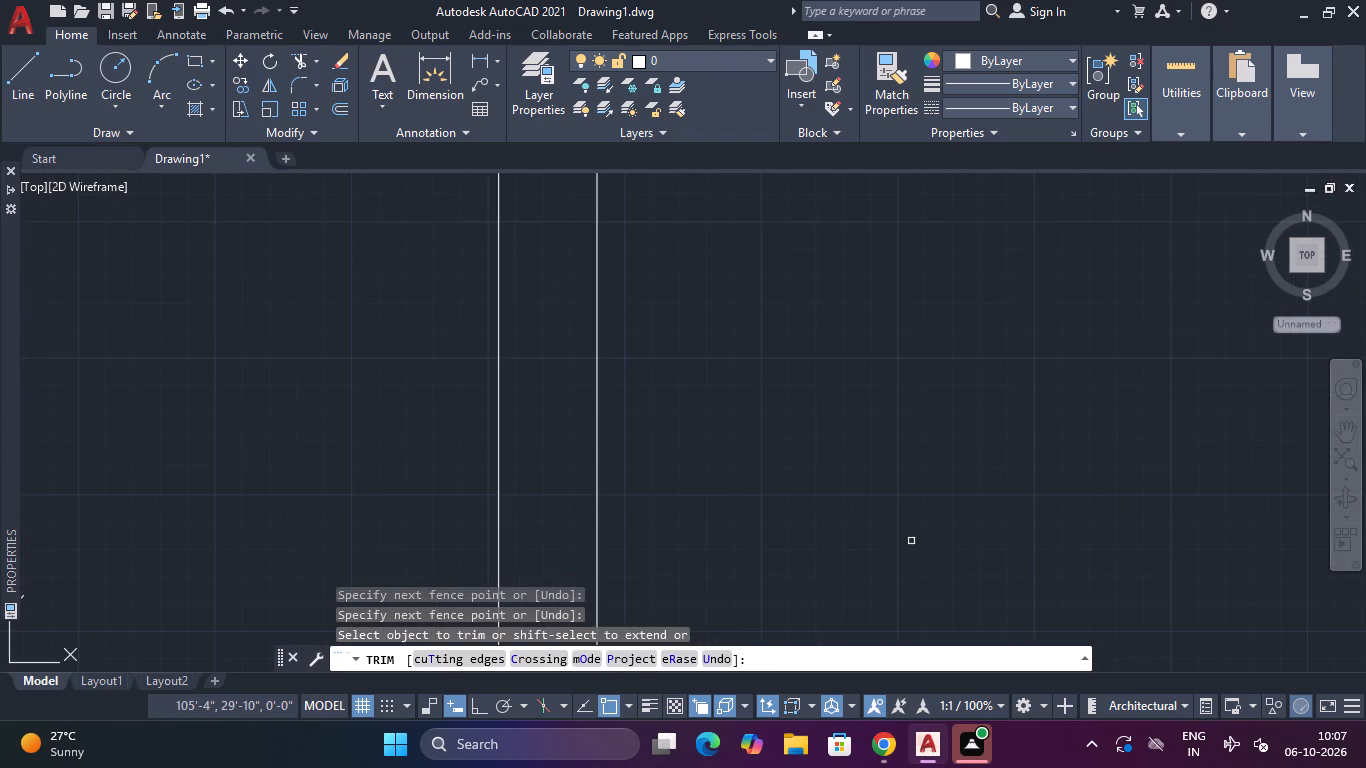
pyautogui.moveTo(821, 553); pyautogui.dragTo(890, 356, button='middle')
pyautogui.scroll(-2, 890, 356)
pyautogui.scroll(4, 751, 422)
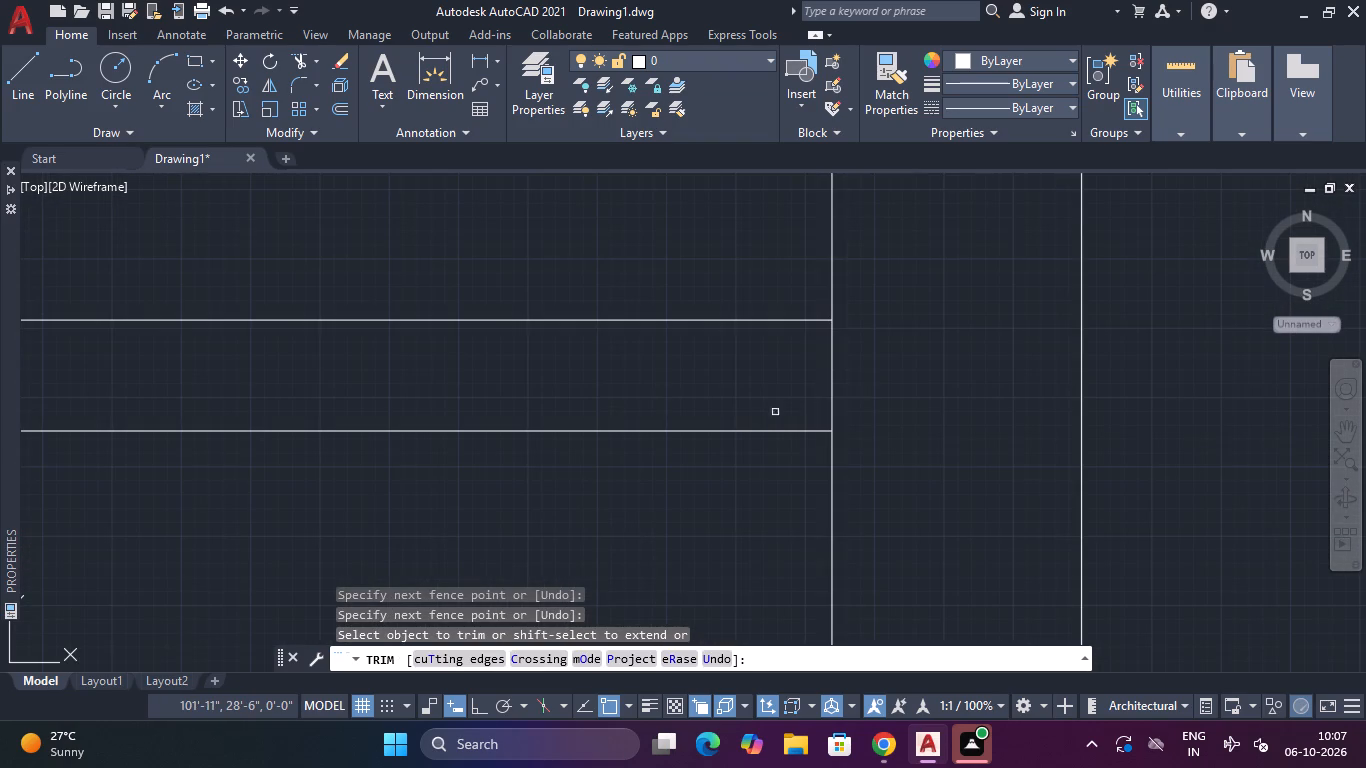
pyautogui.moveTo(867, 370); pyautogui.dragTo(805, 378)
# Trim the north outer wall's inner line between the two lines of the easternmost north-row partition.
pyautogui.scroll(-7, 805, 378)
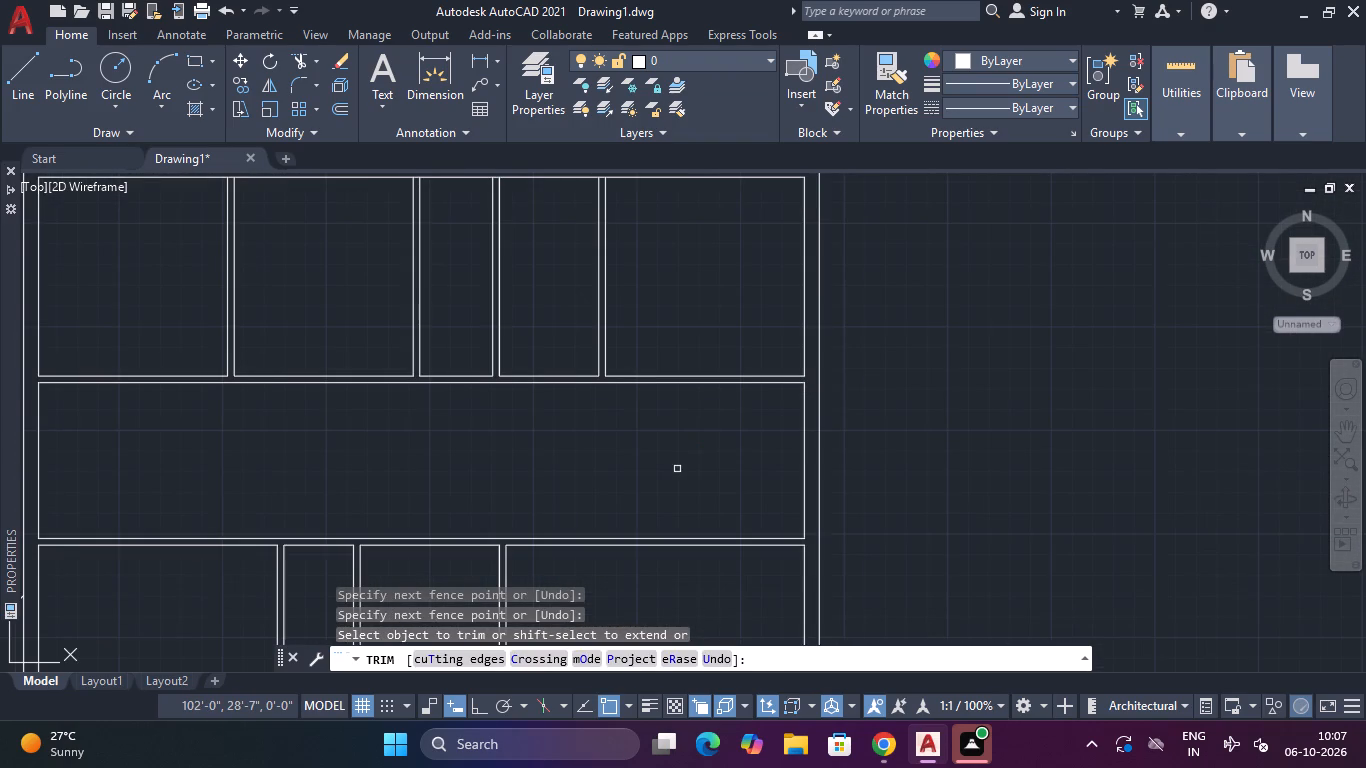
pyautogui.moveTo(677, 469); pyautogui.dragTo(800, 524, button='middle')
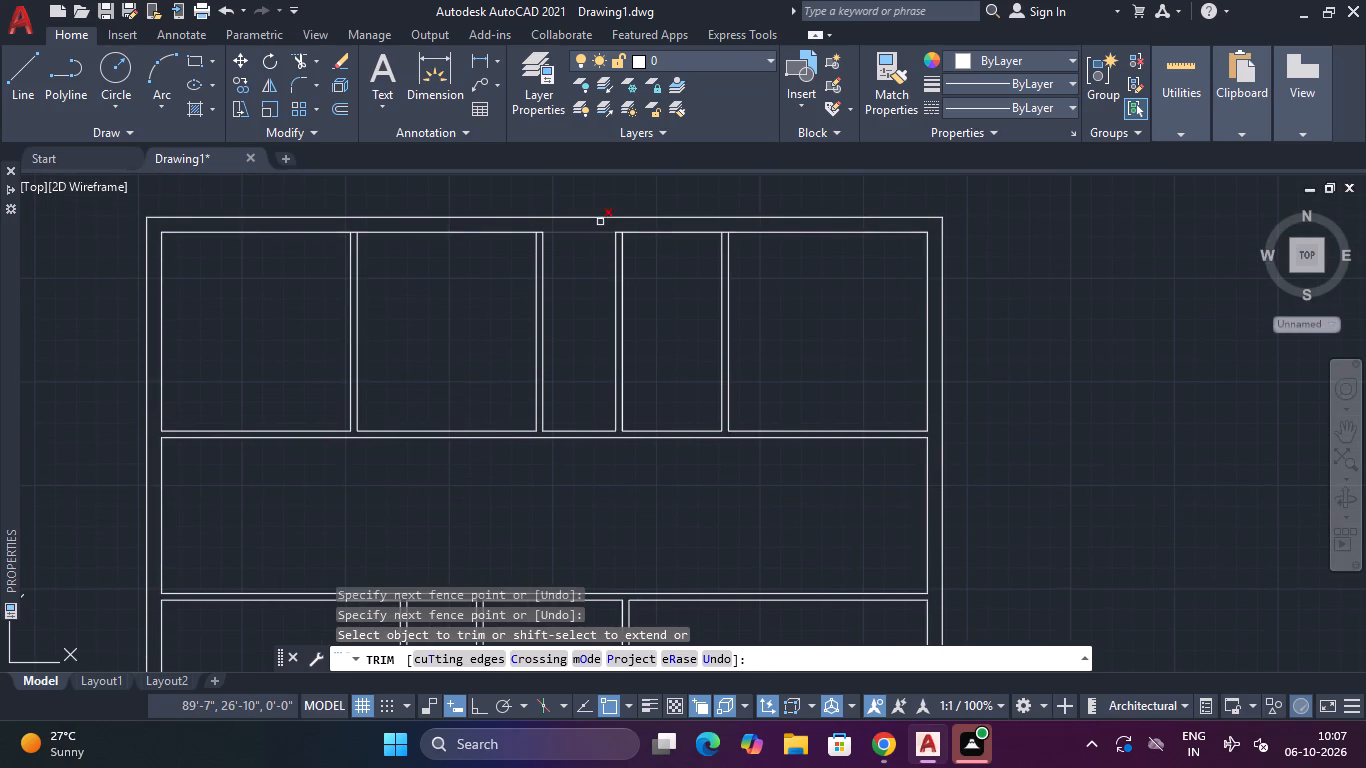
pyautogui.scroll(6, 727, 241)
pyautogui.moveTo(798, 289); pyautogui.dragTo(783, 524, button='middle')
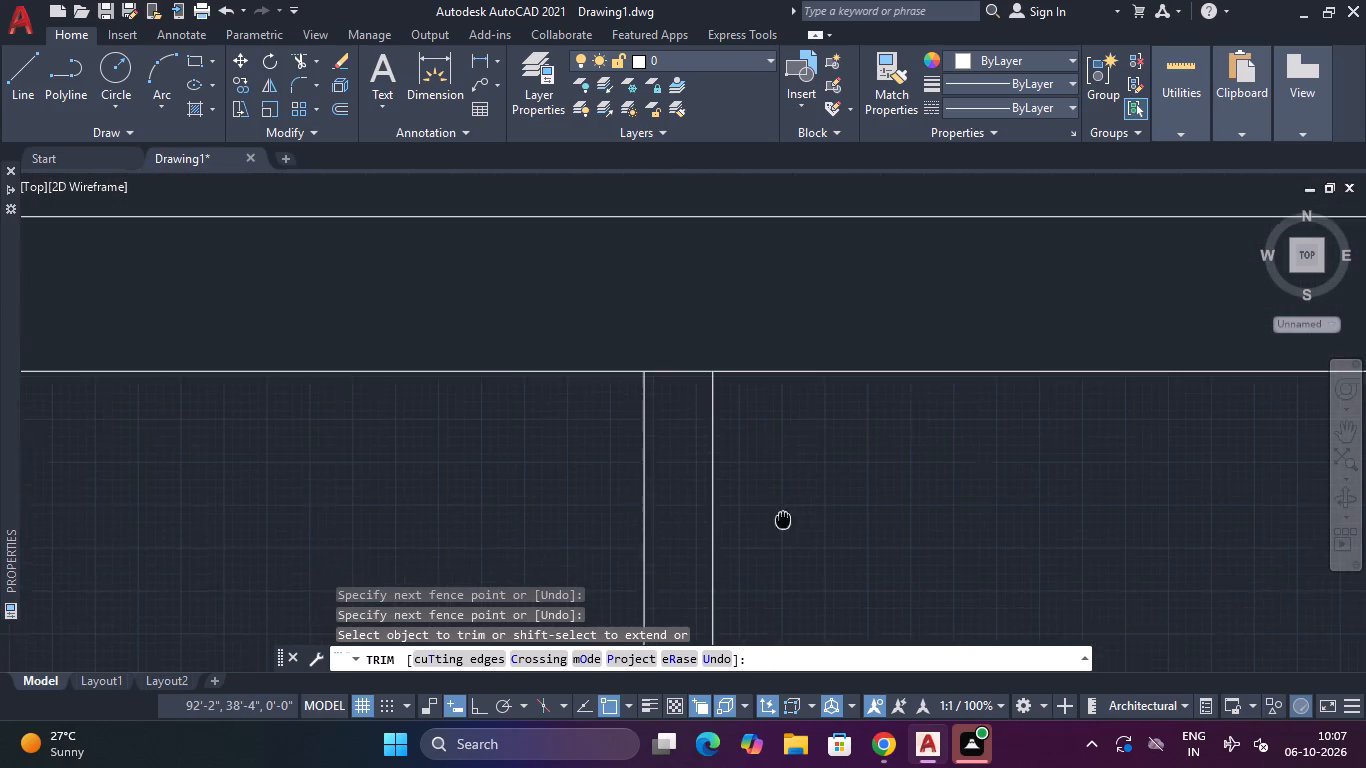
pyautogui.moveTo(677, 345); pyautogui.dragTo(693, 408)
pyautogui.scroll(-5, 703, 410)
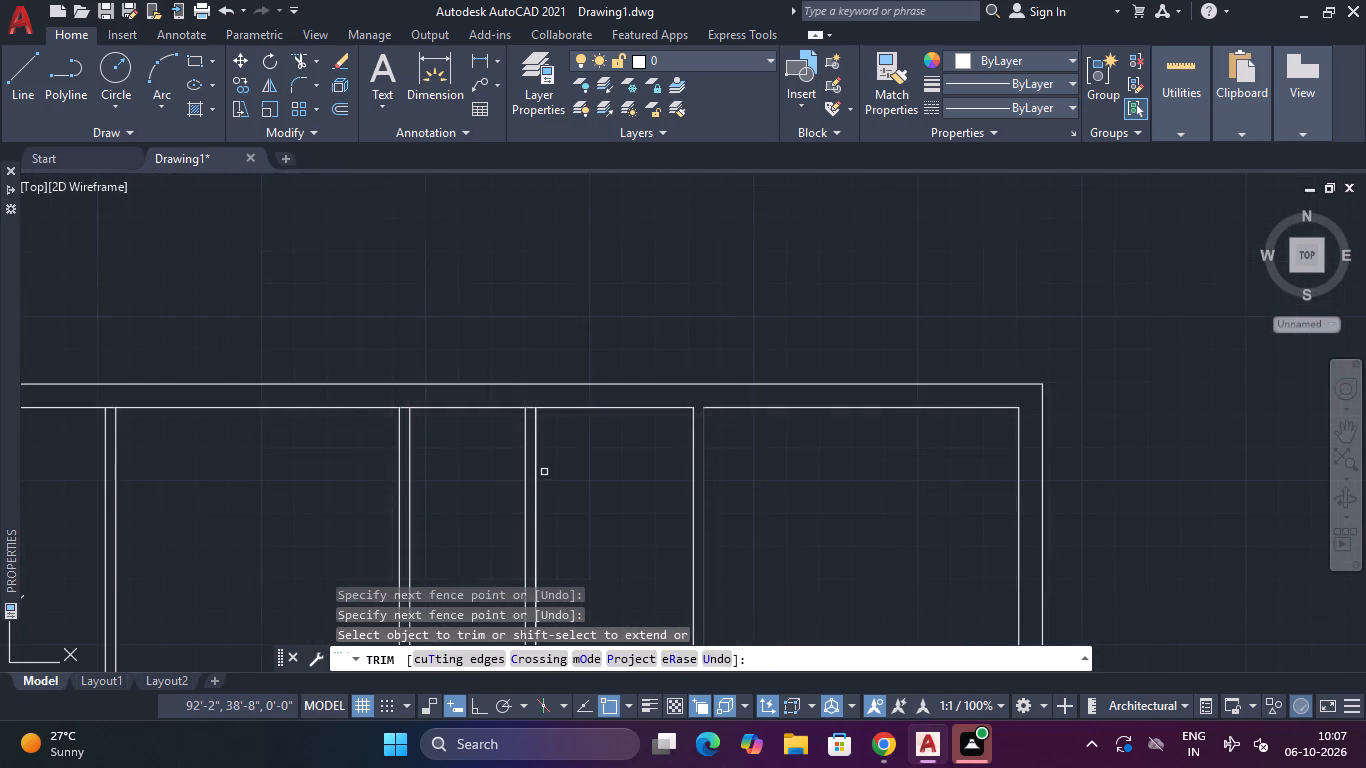
# Trim the north outer wall's inner line between the two lines of the third north-row partition from the west.
pyautogui.moveTo(545, 472); pyautogui.dragTo(734, 465, button='middle')
pyautogui.scroll(4, 714, 352)
pyautogui.moveTo(718, 577); pyautogui.dragTo(749, 487, button='middle')
pyautogui.scroll(1, 749, 487)
pyautogui.click(743, 496)
pyautogui.click(736, 576)
pyautogui.scroll(-4, 736, 577)
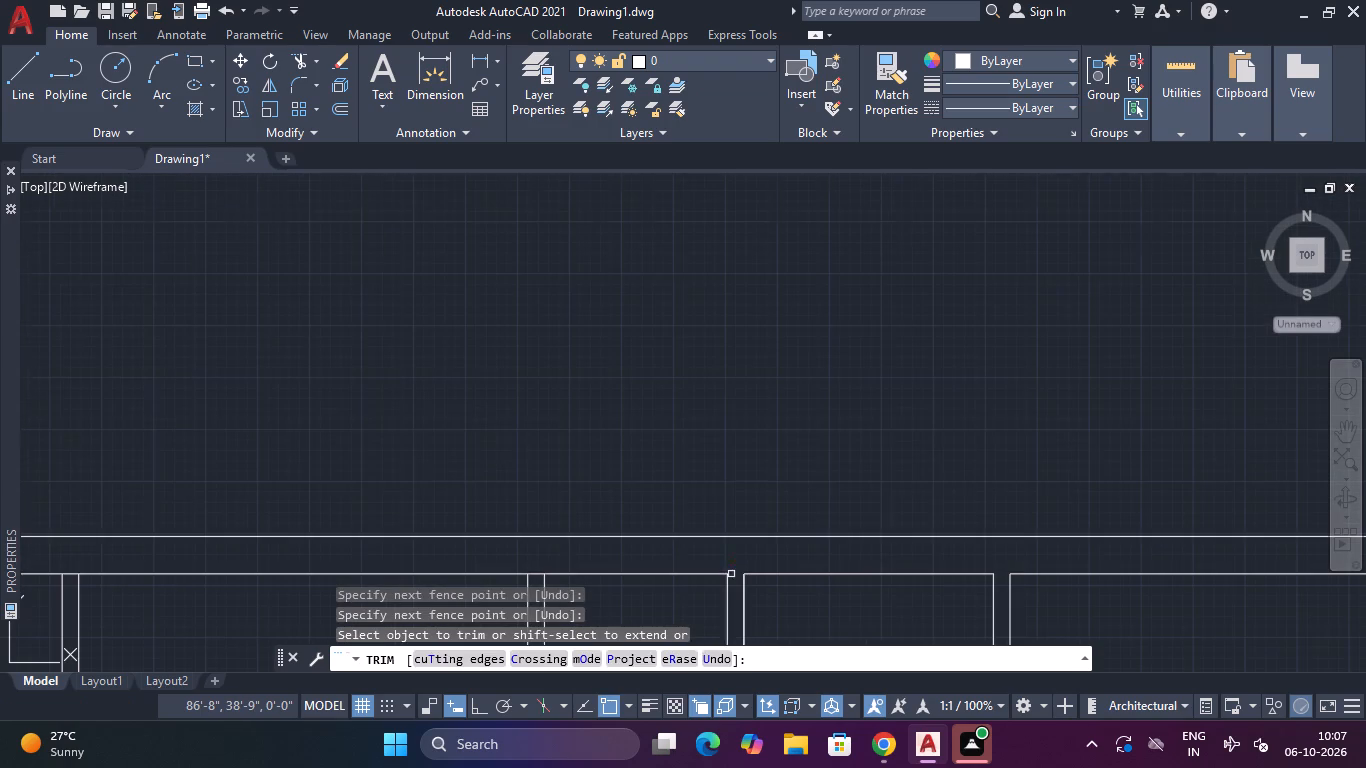
# Trim the north outer wall's inner line between the two lines of the second north-row partition from the west.
pyautogui.moveTo(658, 597); pyautogui.dragTo(1046, 520, button='middle')
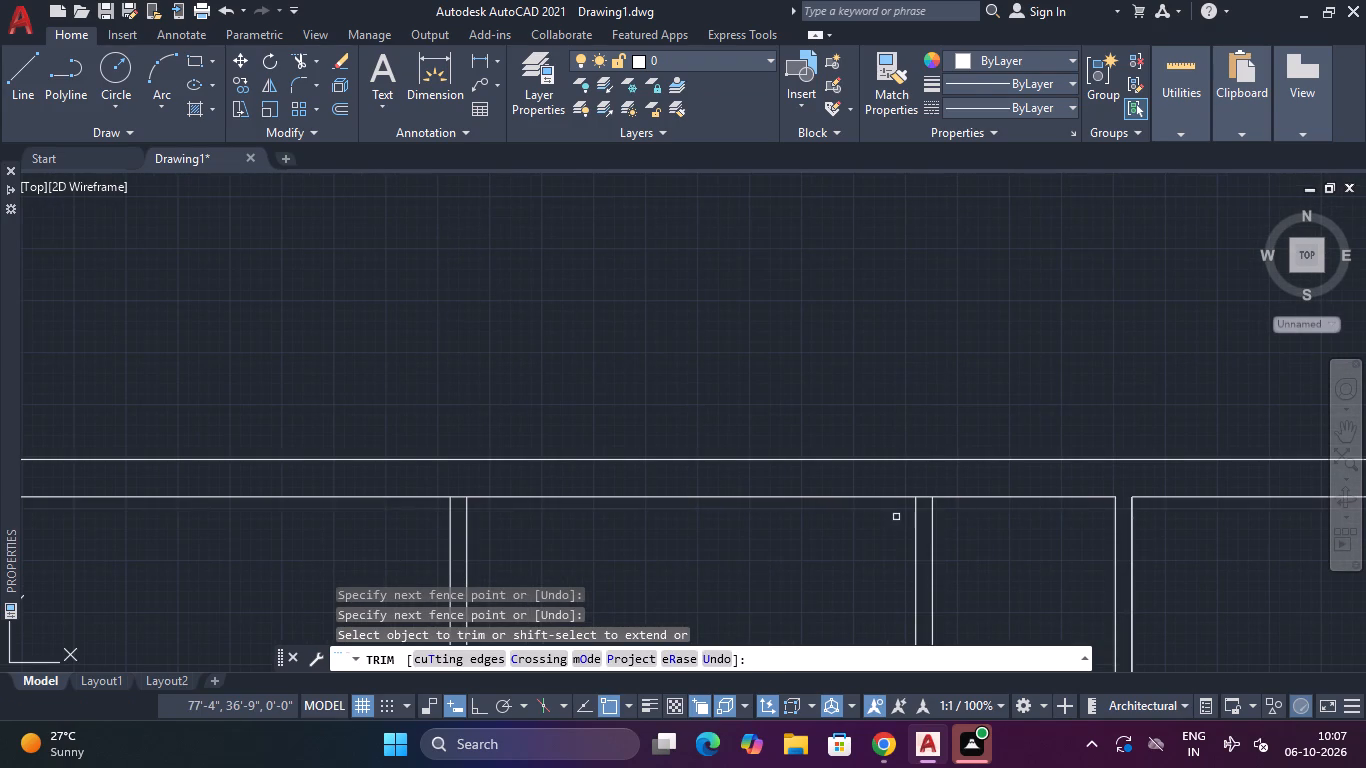
pyautogui.scroll(4, 938, 477)
pyautogui.moveTo(894, 538); pyautogui.dragTo(873, 306, button='middle')
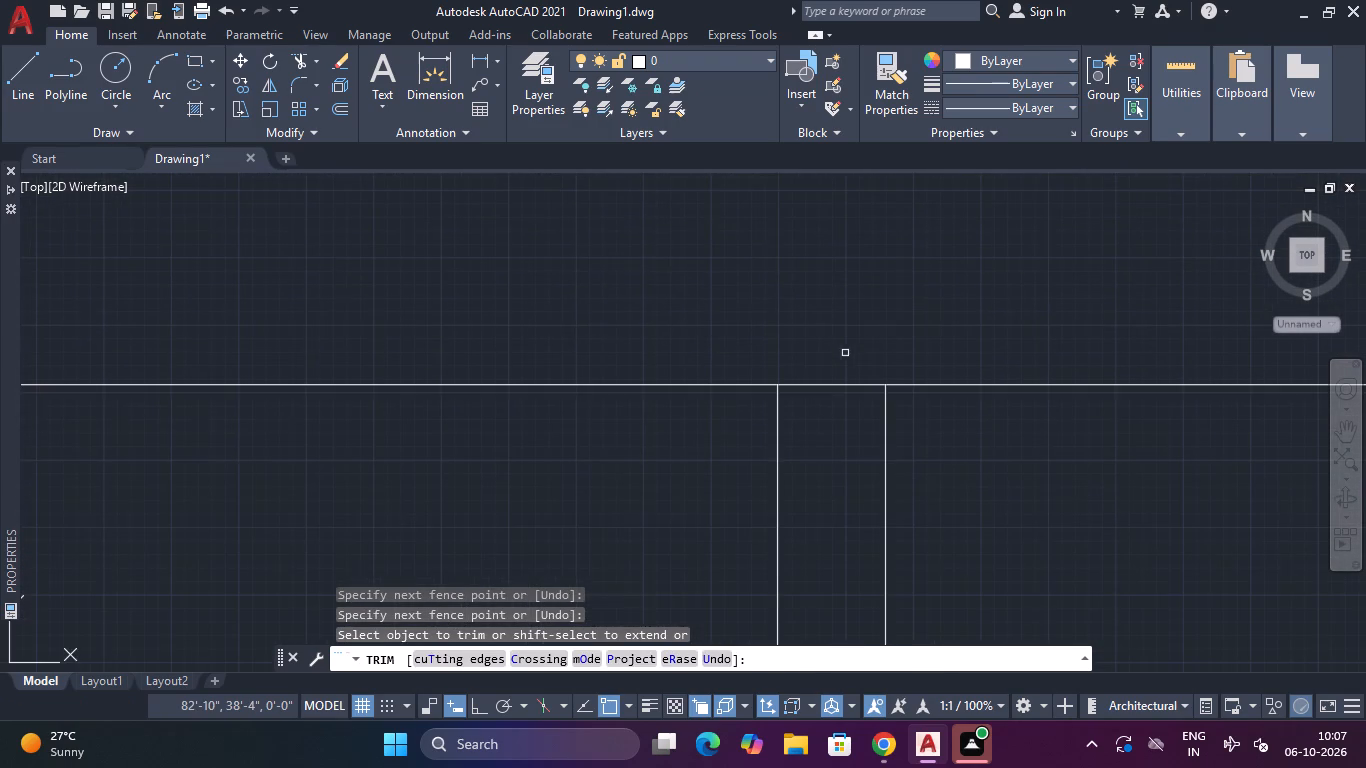
pyautogui.click(824, 365)
pyautogui.click(832, 401)
pyautogui.scroll(-5, 831, 402)
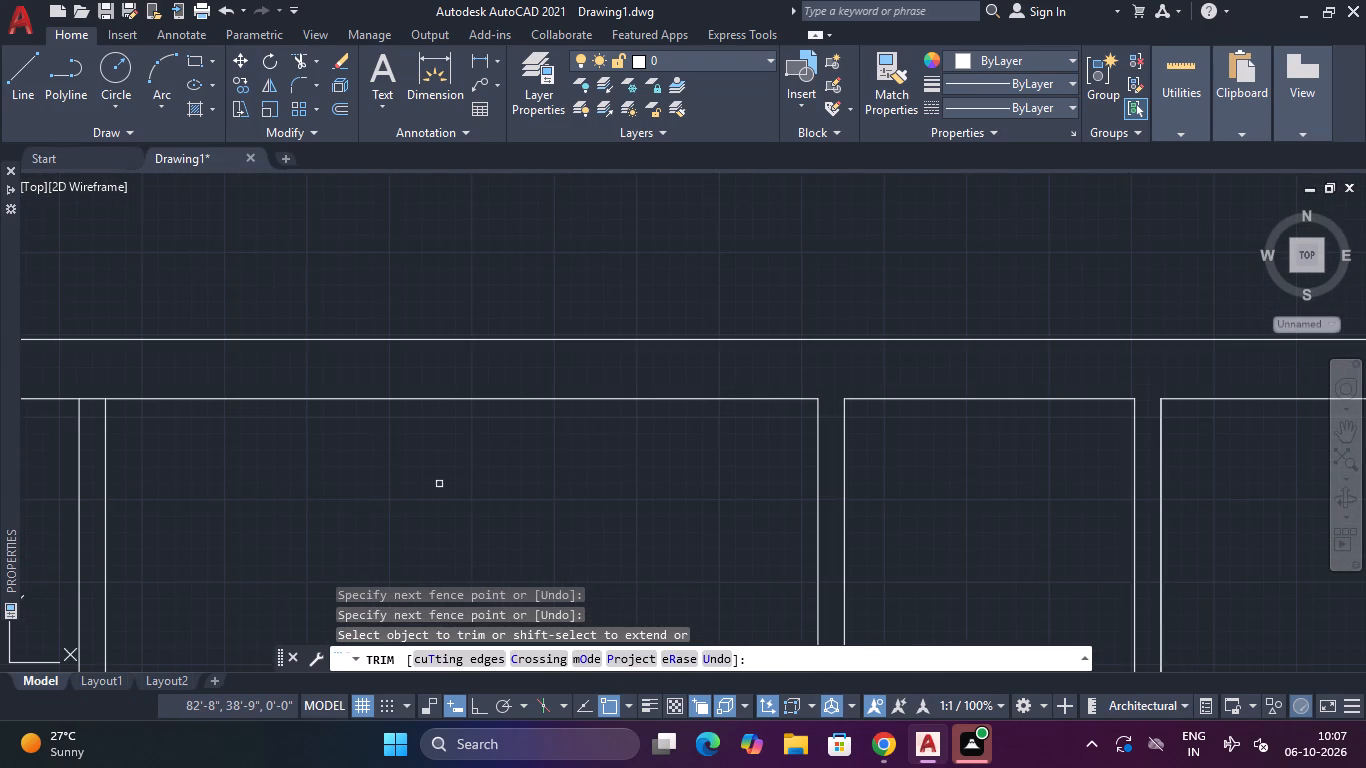
# Trim the north outer wall's inner line between the two lines of the westernmost north-row partition.
pyautogui.moveTo(441, 484); pyautogui.dragTo(1183, 440, button='middle')
pyautogui.scroll(1, 835, 345)
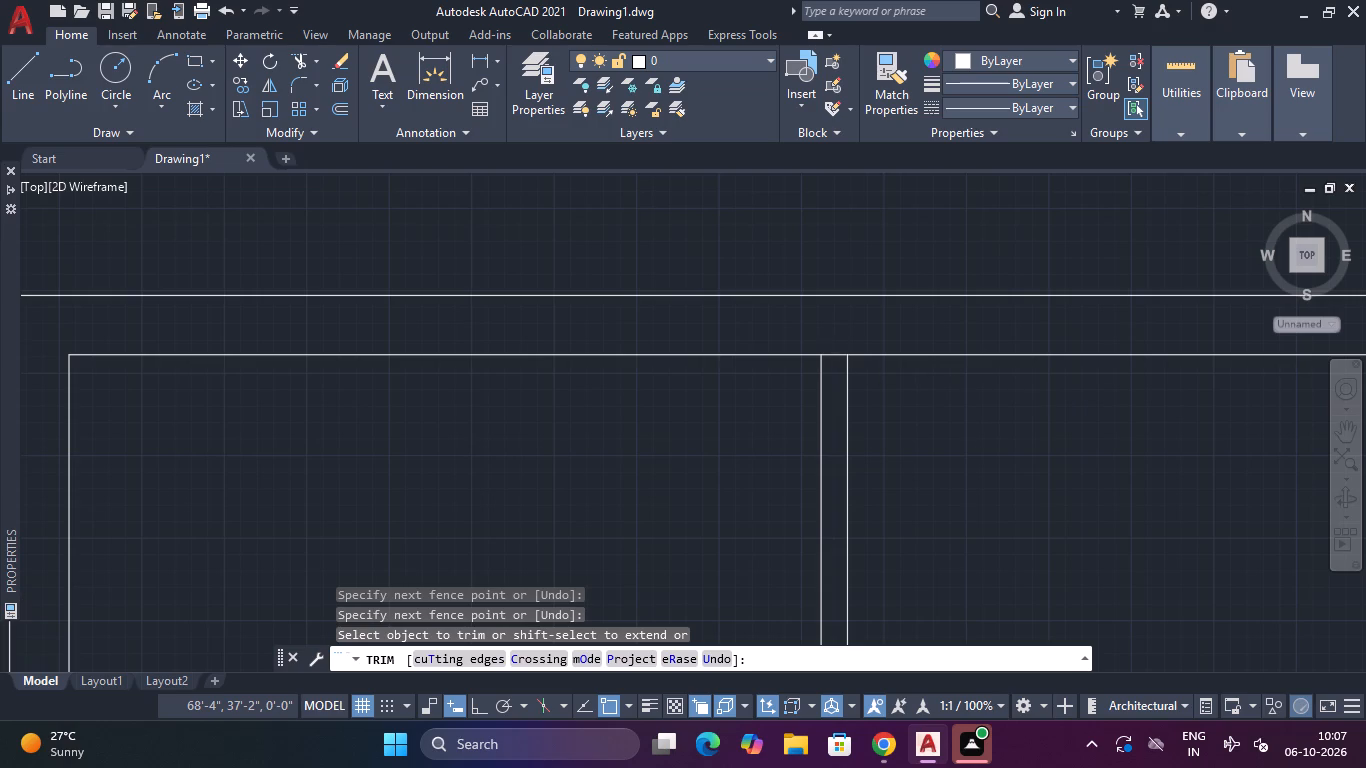
pyautogui.scroll(2, 835, 345)
pyautogui.click(835, 345)
pyautogui.click(826, 404)
pyautogui.scroll(-9, 829, 404)
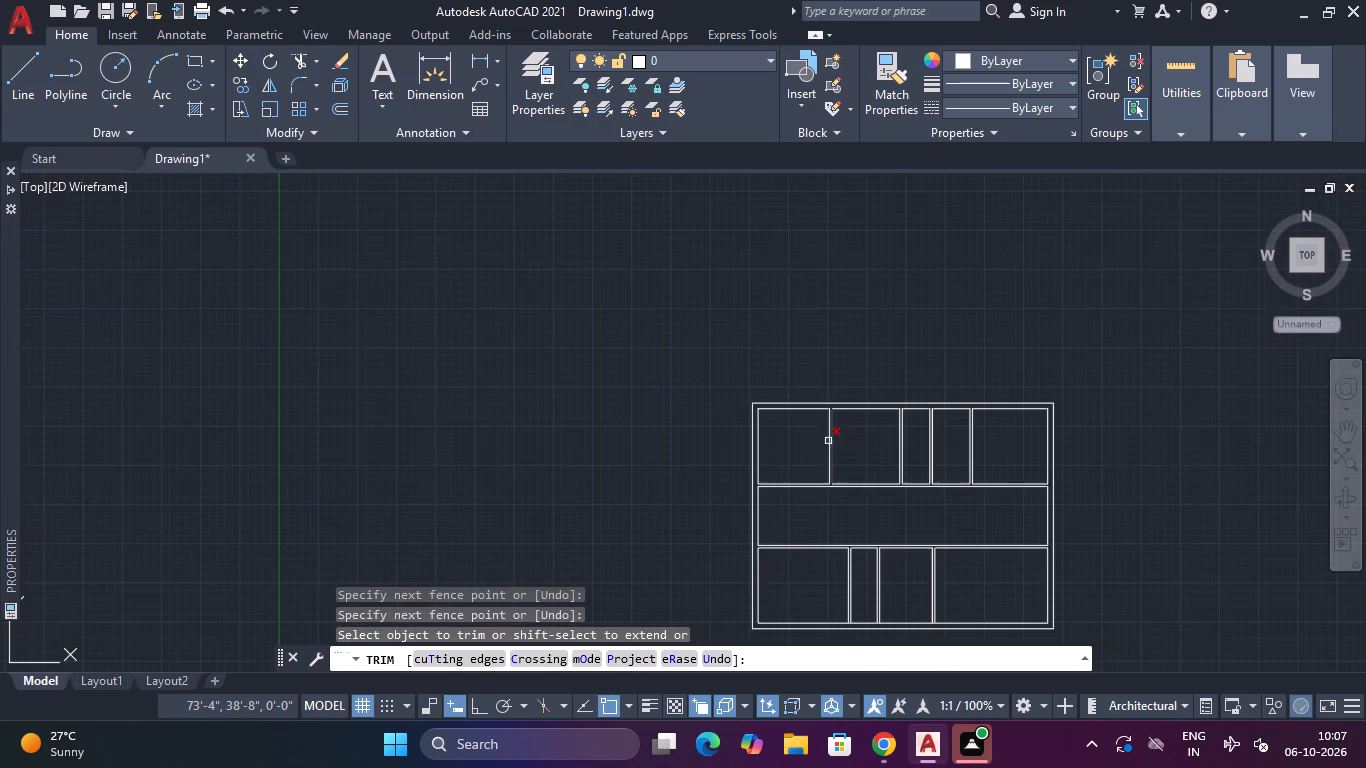
# Trim the south outer wall's inner line between the two lines of the westernmost south-row partition.
pyautogui.moveTo(908, 608); pyautogui.dragTo(940, 494, button='middle')
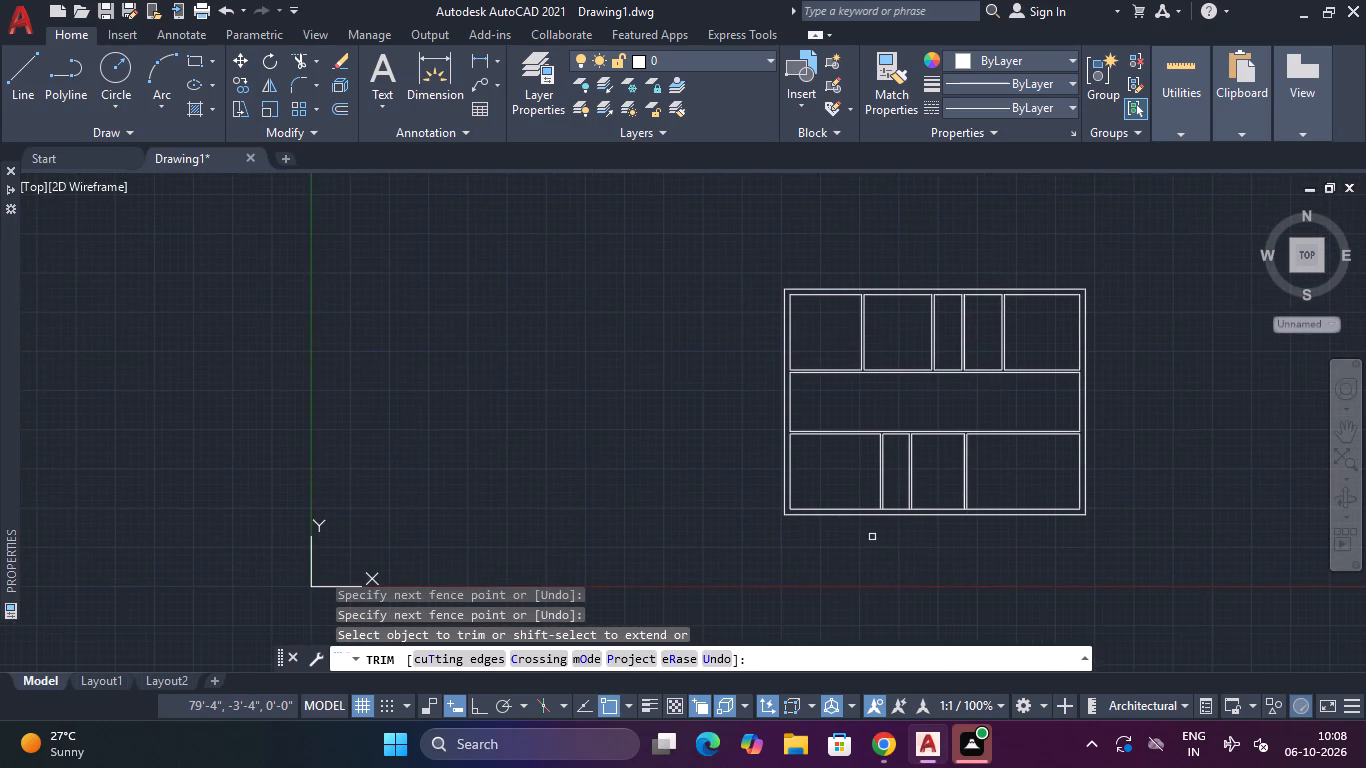
pyautogui.scroll(4, 874, 503)
pyautogui.scroll(3, 909, 578)
pyautogui.click(933, 578)
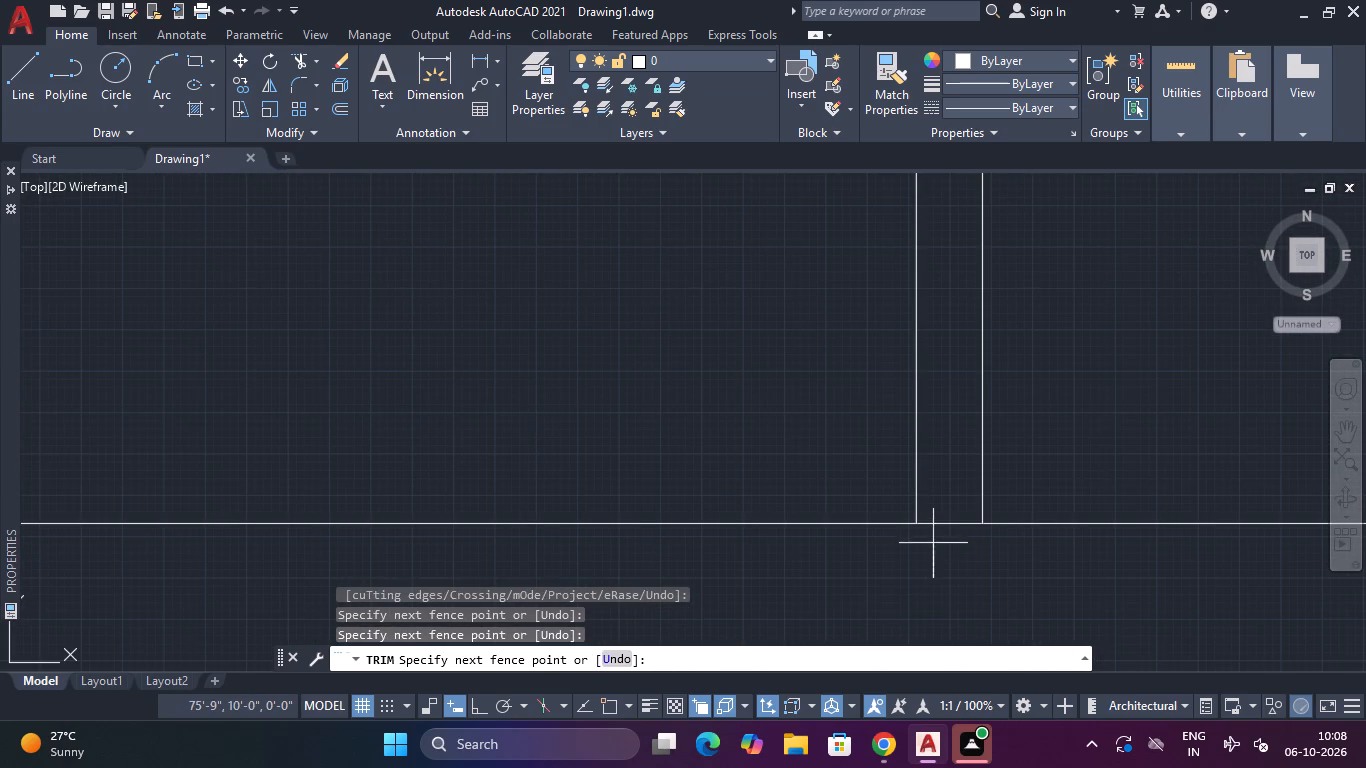
pyautogui.click(935, 507)
pyautogui.scroll(-4, 953, 532)
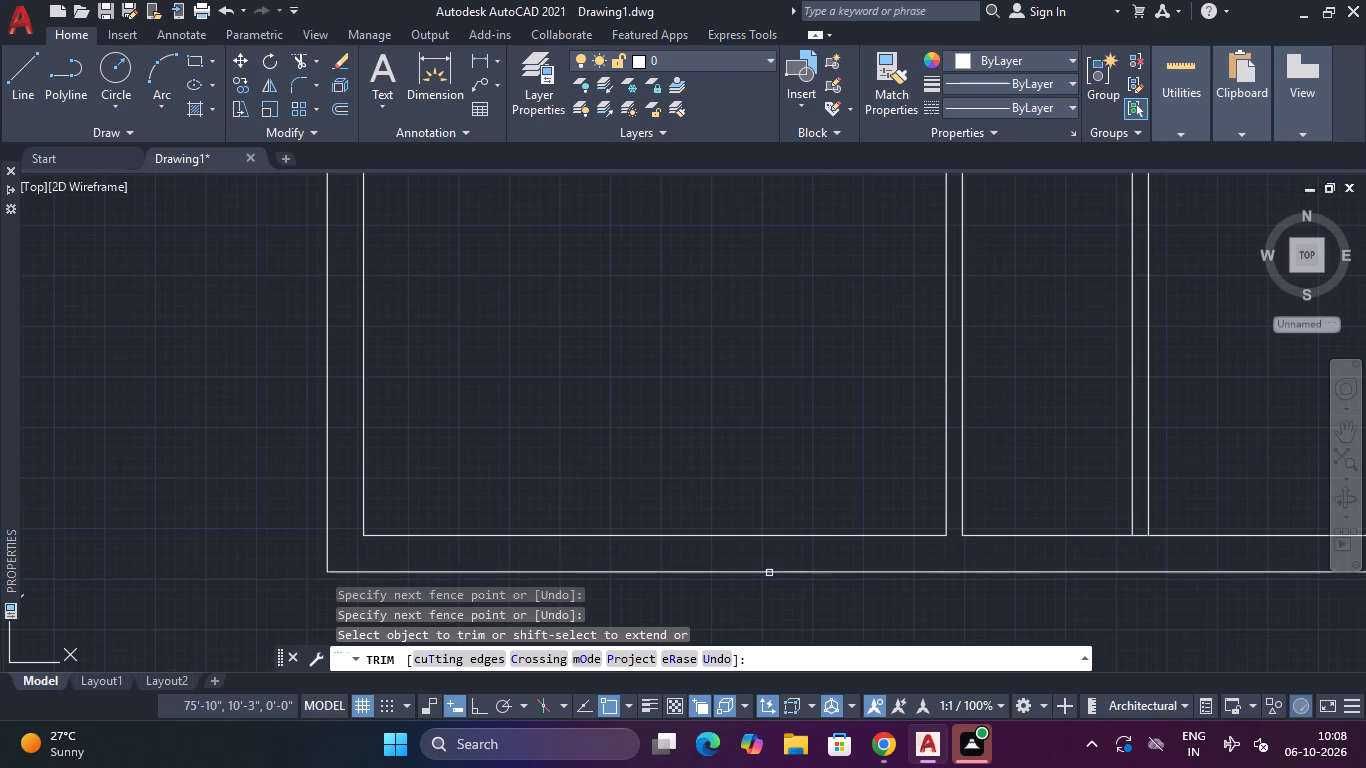
# Trim the south outer wall's inner line between the two lines of the second south-row partition from the west.
pyautogui.scroll(4, 1139, 545)
pyautogui.click(1139, 546)
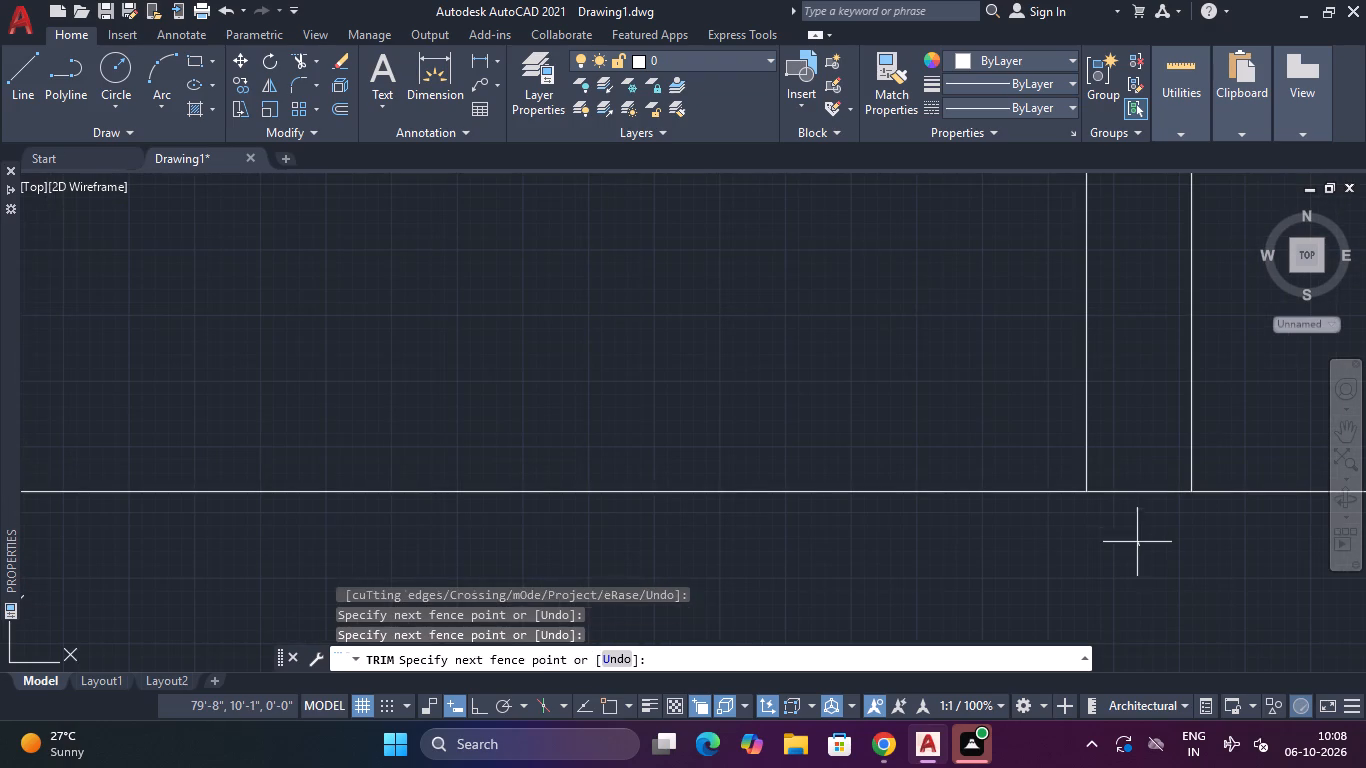
pyautogui.click(1124, 462)
pyautogui.scroll(-5, 1137, 467)
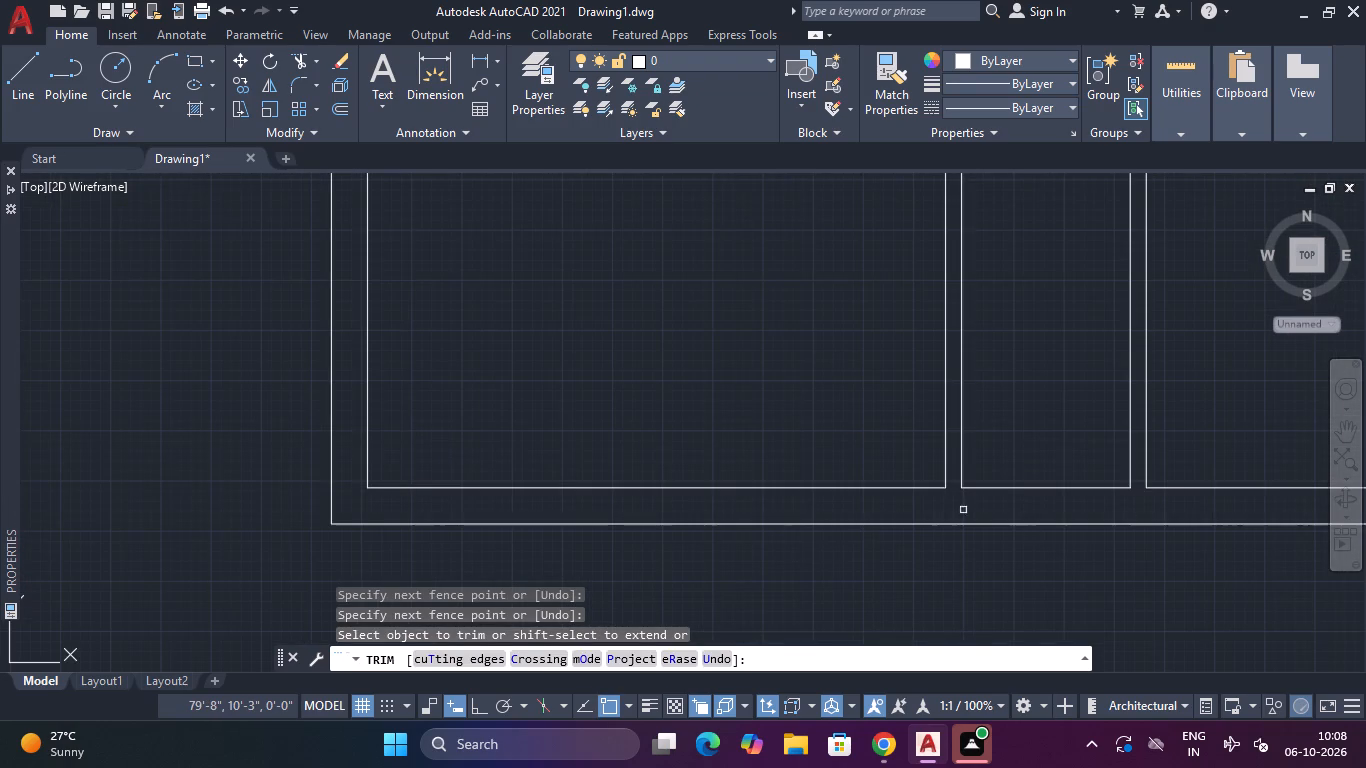
# Trim the south outer wall's inner line between the two lines of the easternmost south-row partition.
pyautogui.moveTo(1002, 496); pyautogui.dragTo(259, 477, button='middle')
pyautogui.scroll(-1, 1002, 496)
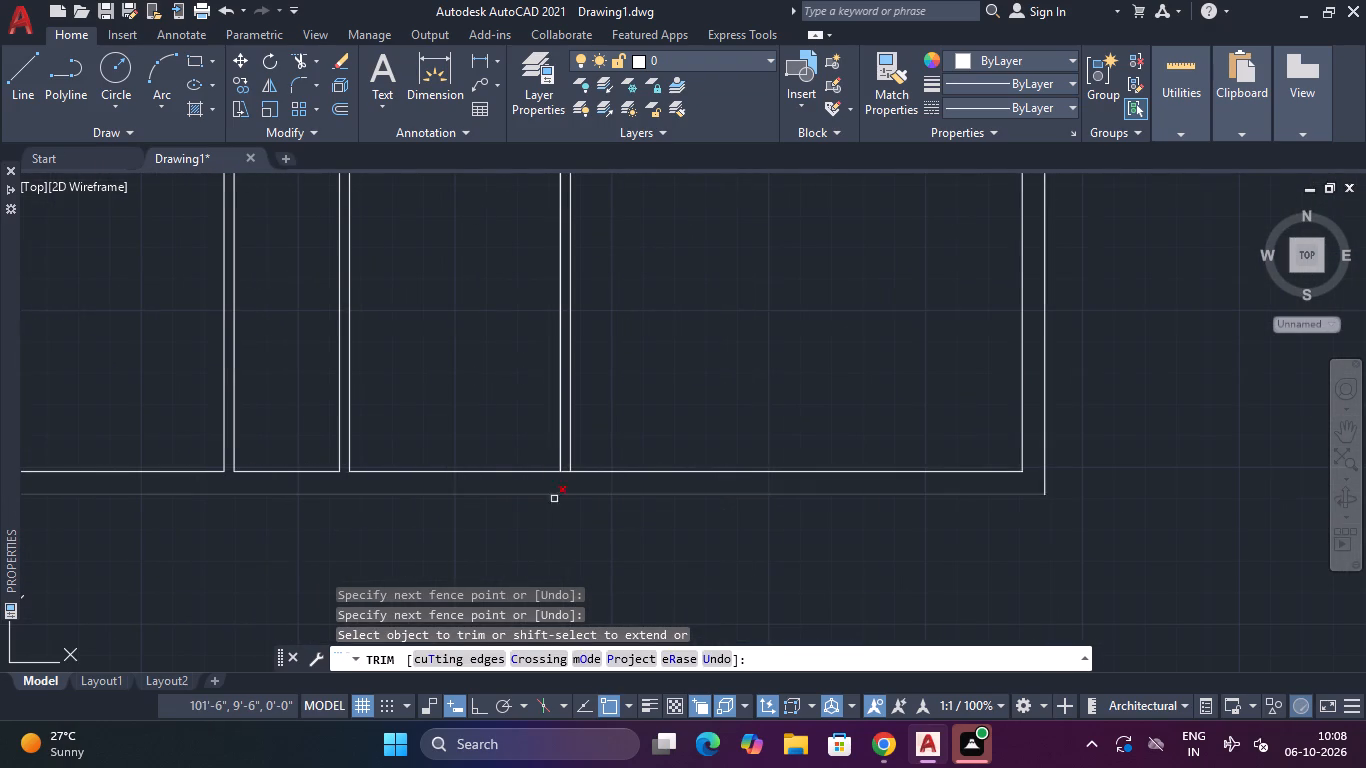
pyautogui.scroll(4, 569, 491)
pyautogui.moveTo(528, 459); pyautogui.dragTo(519, 457)
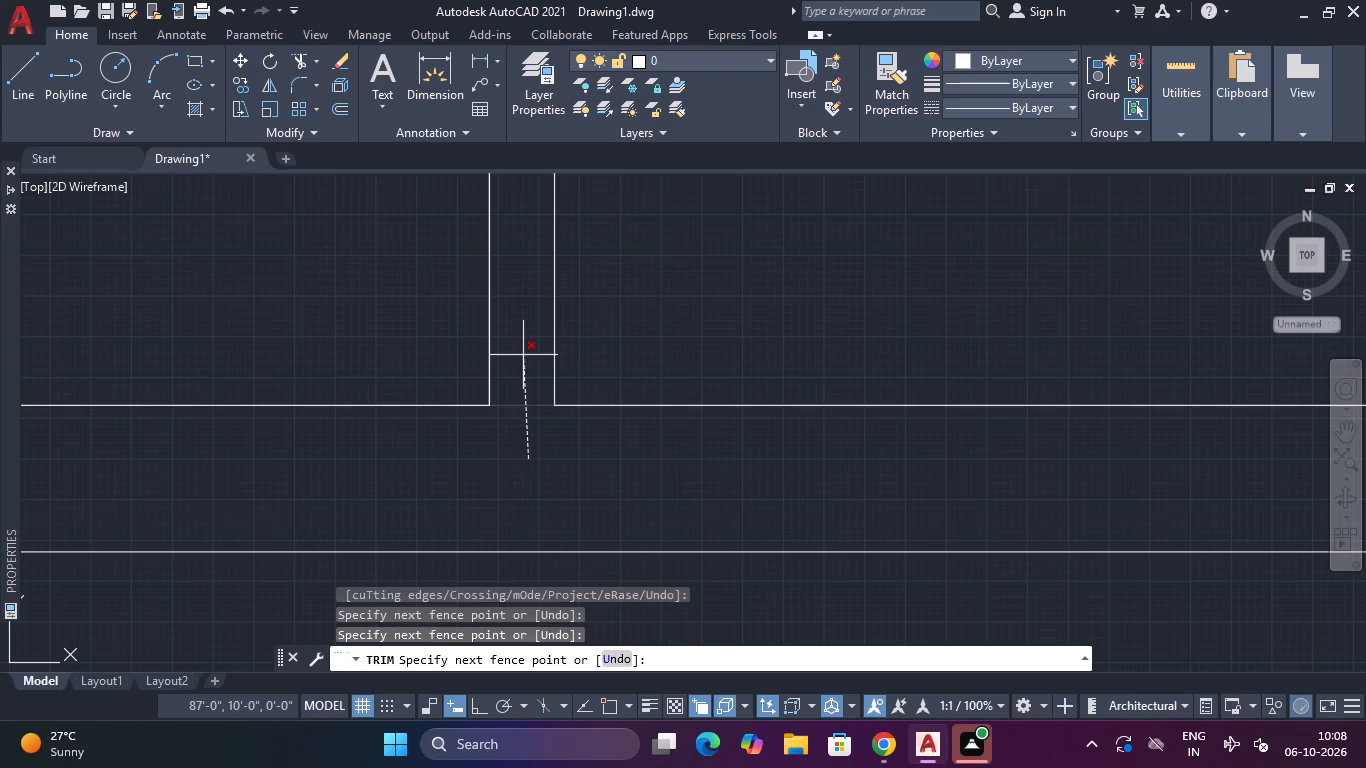
pyautogui.click(523, 355)
pyautogui.scroll(-5, 522, 354)
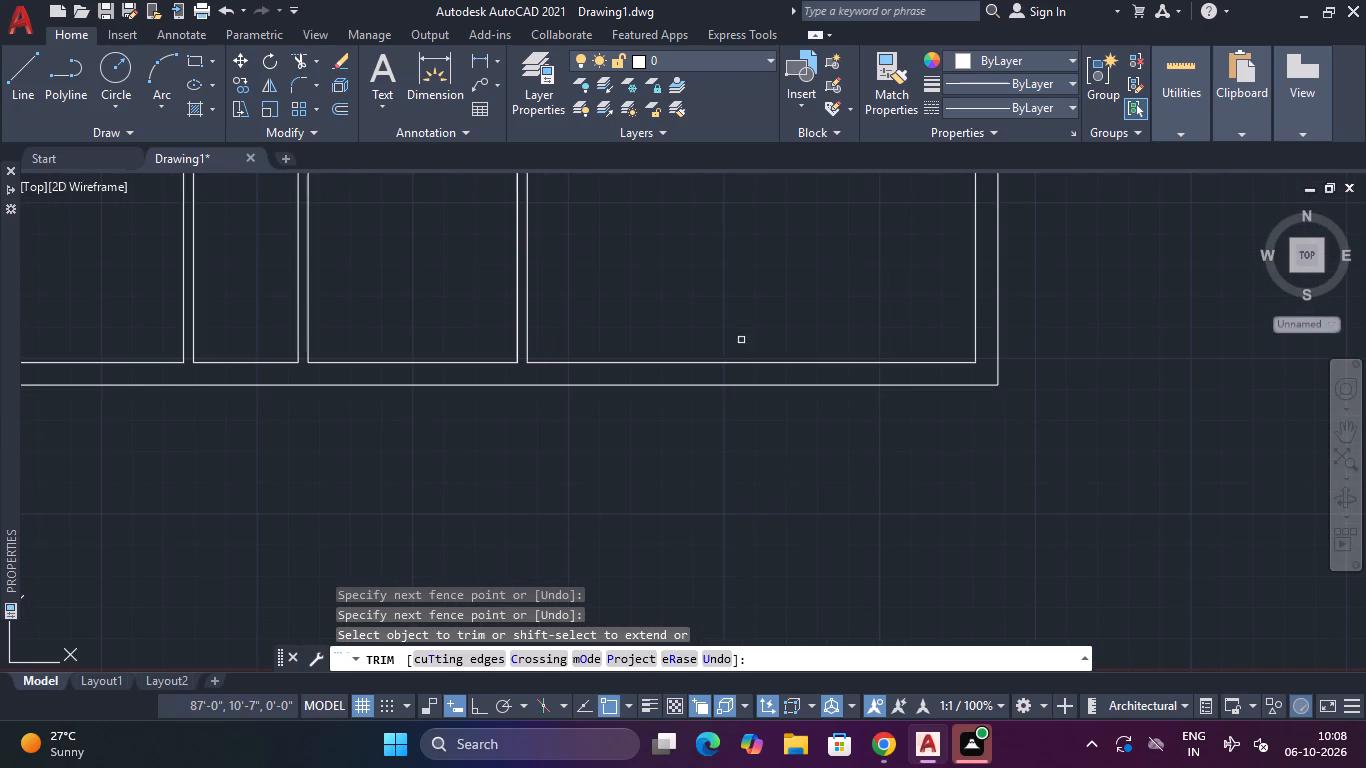
pyautogui.moveTo(725, 241); pyautogui.dragTo(1051, 554, button='middle')
pyautogui.press('Escape')
pyautogui.press('Escape')
pyautogui.scroll(-2, 832, 298)
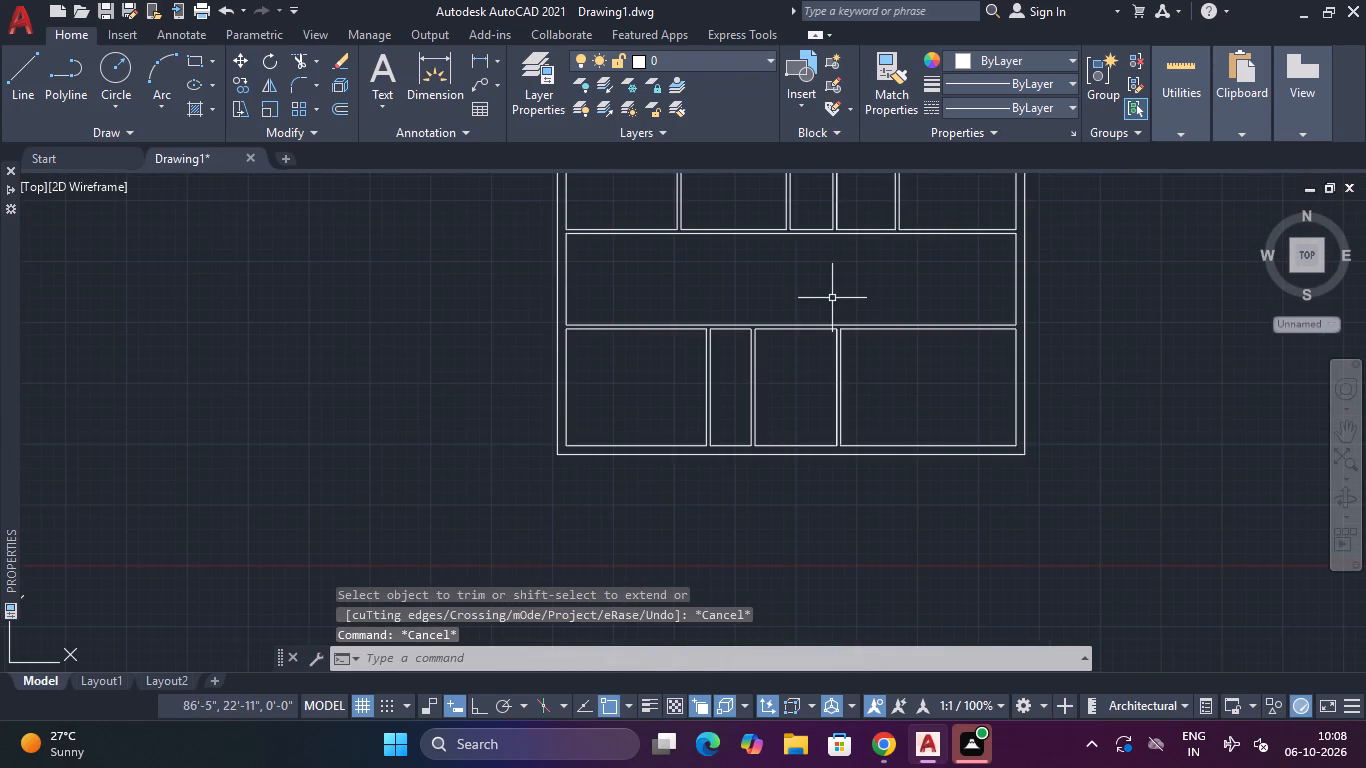
# Measure the length and width of the open middle strip between the two room rows.
pyautogui.press('space')
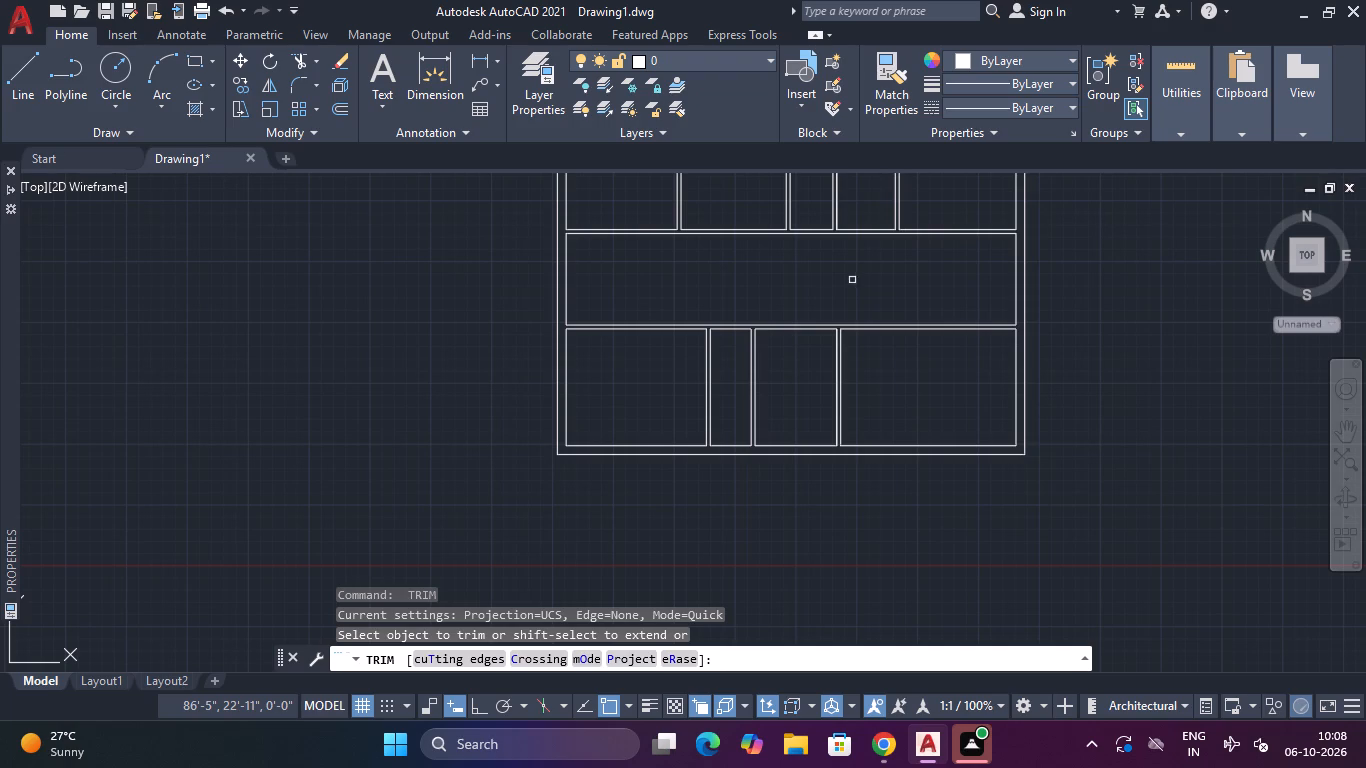
pyautogui.click(1169, 71)
pyautogui.click(1160, 164)
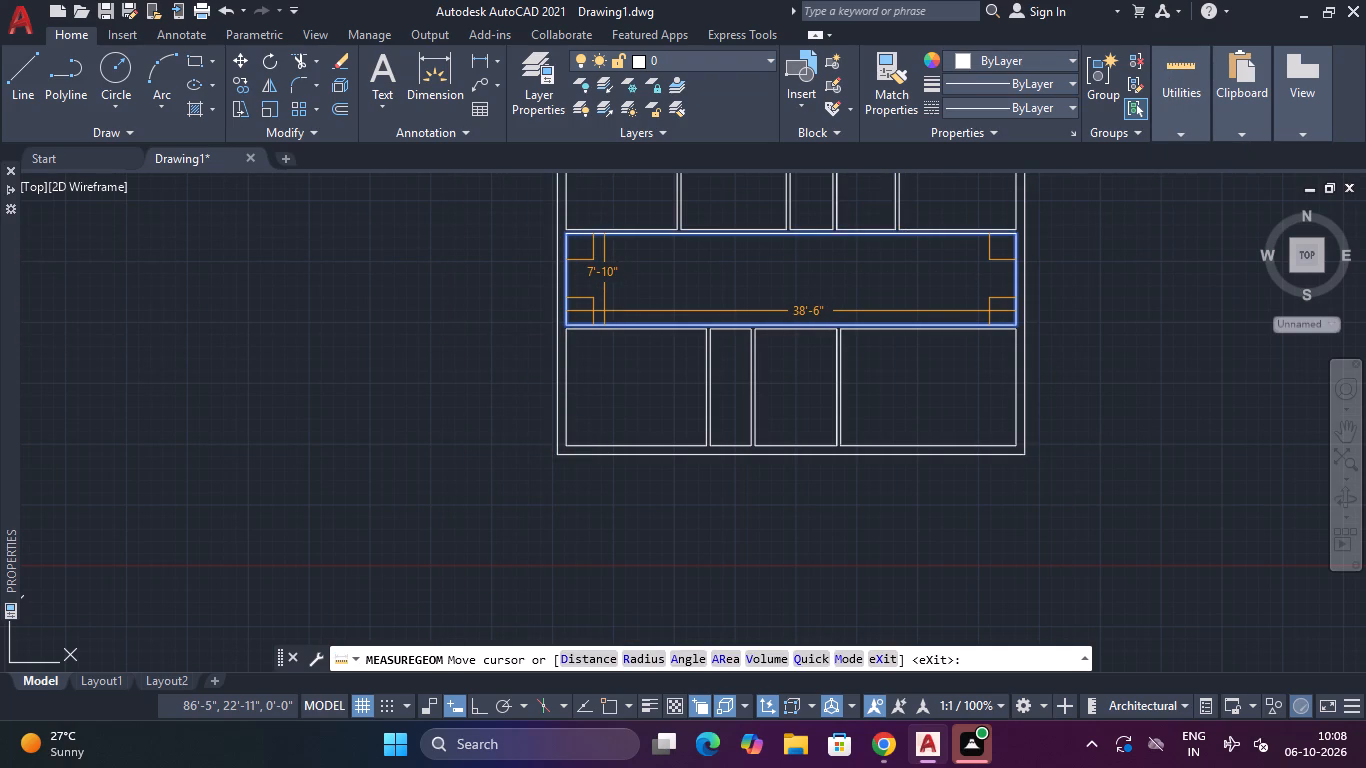
pyautogui.write('``')
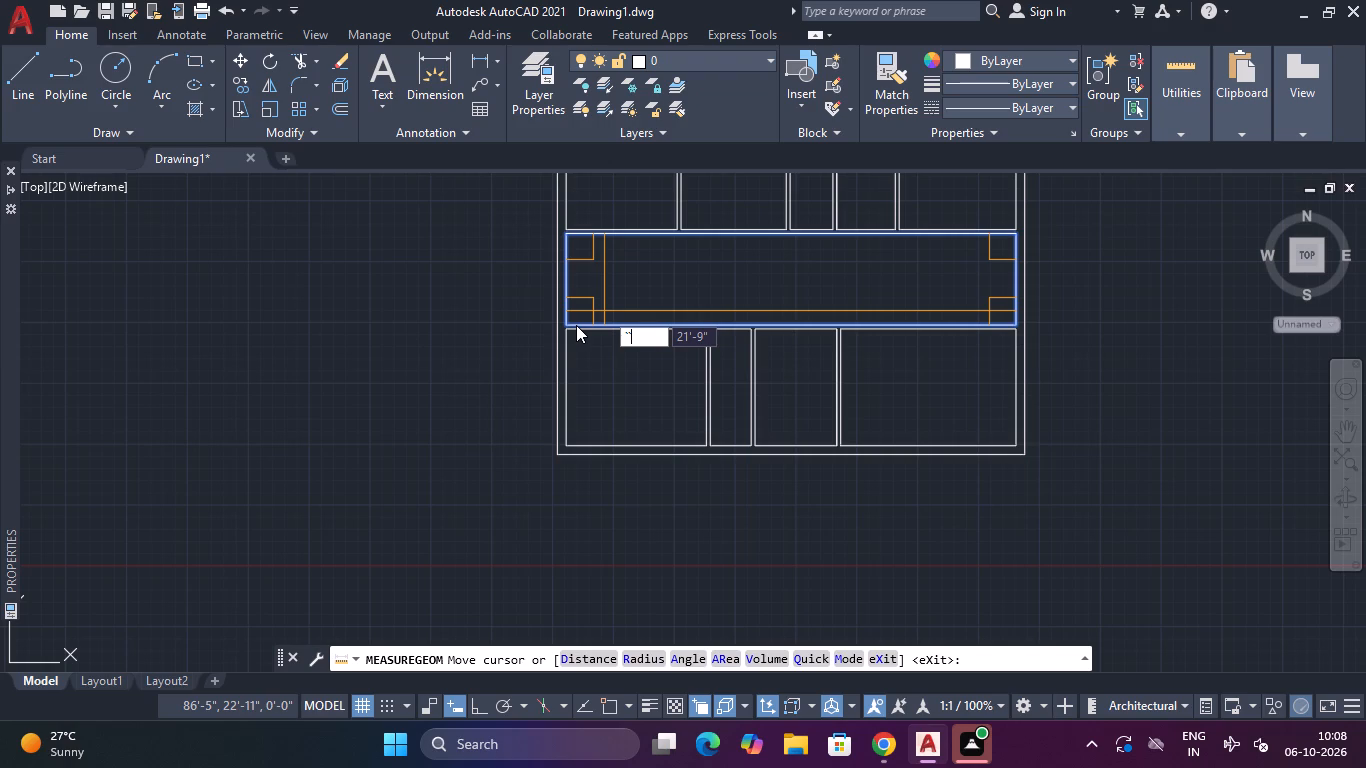
pyautogui.write('o')
pyautogui.press('space')
pyautogui.press('Escape')
pyautogui.press('Escape')
# Offset the middle strip's west inner wall line 5' to the east.
pyautogui.write('o')
pyautogui.press('space')
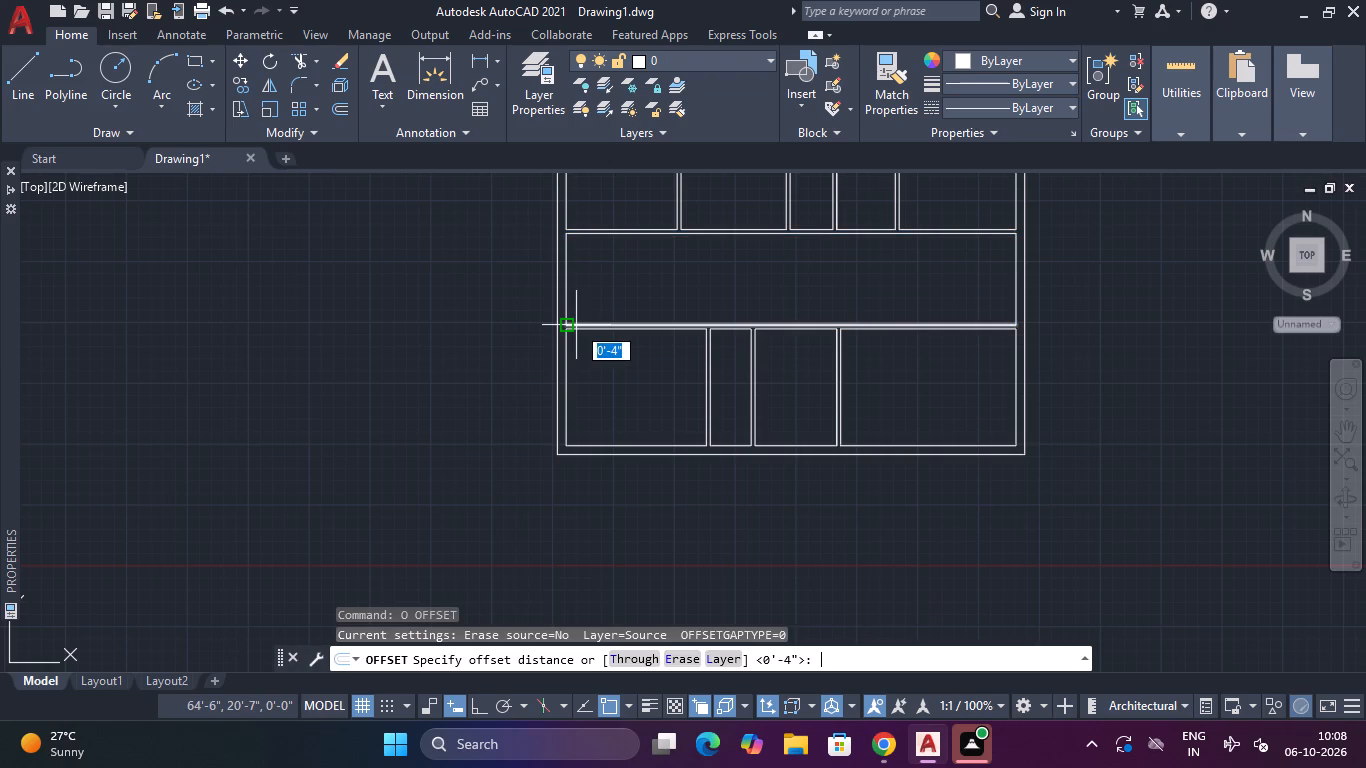
pyautogui.write("4'6")
pyautogui.hotkey('shift', '"')
pyautogui.press('Return')
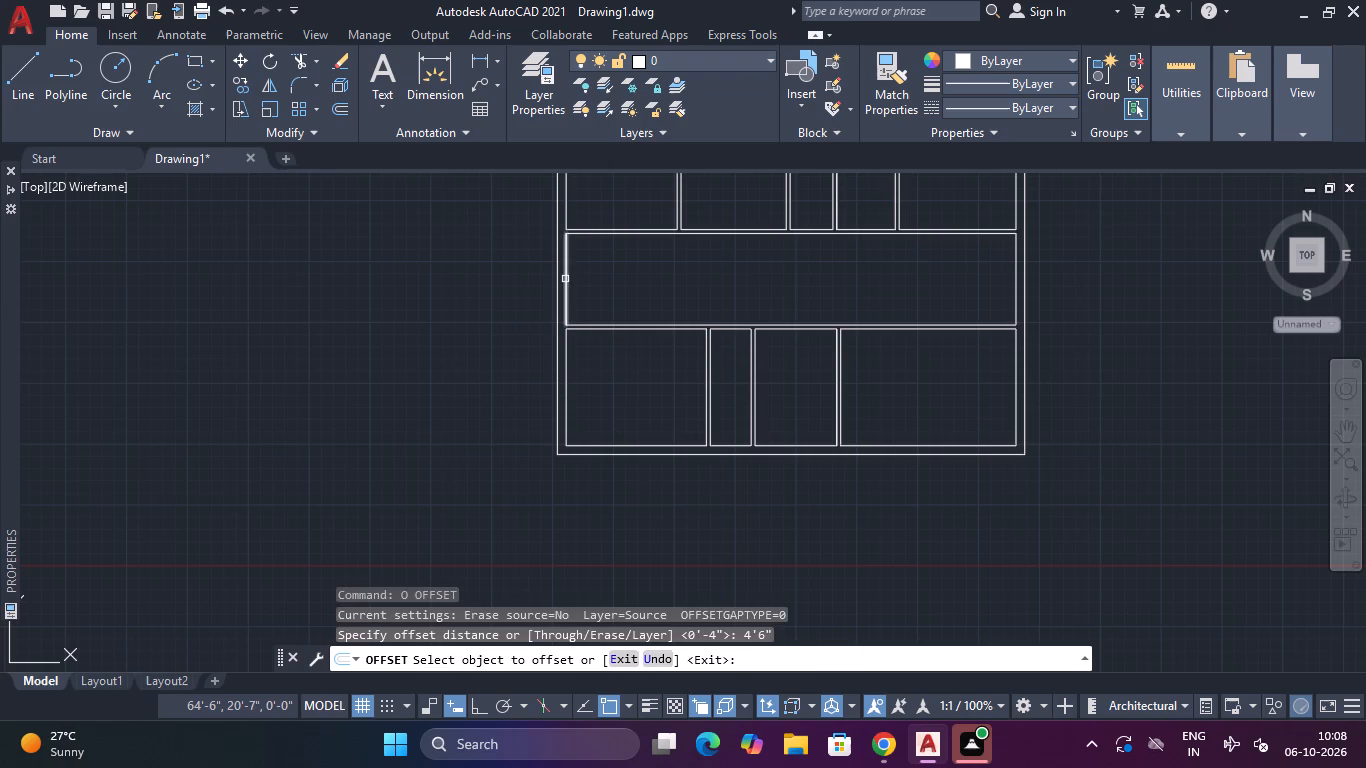
pyautogui.click(565, 279)
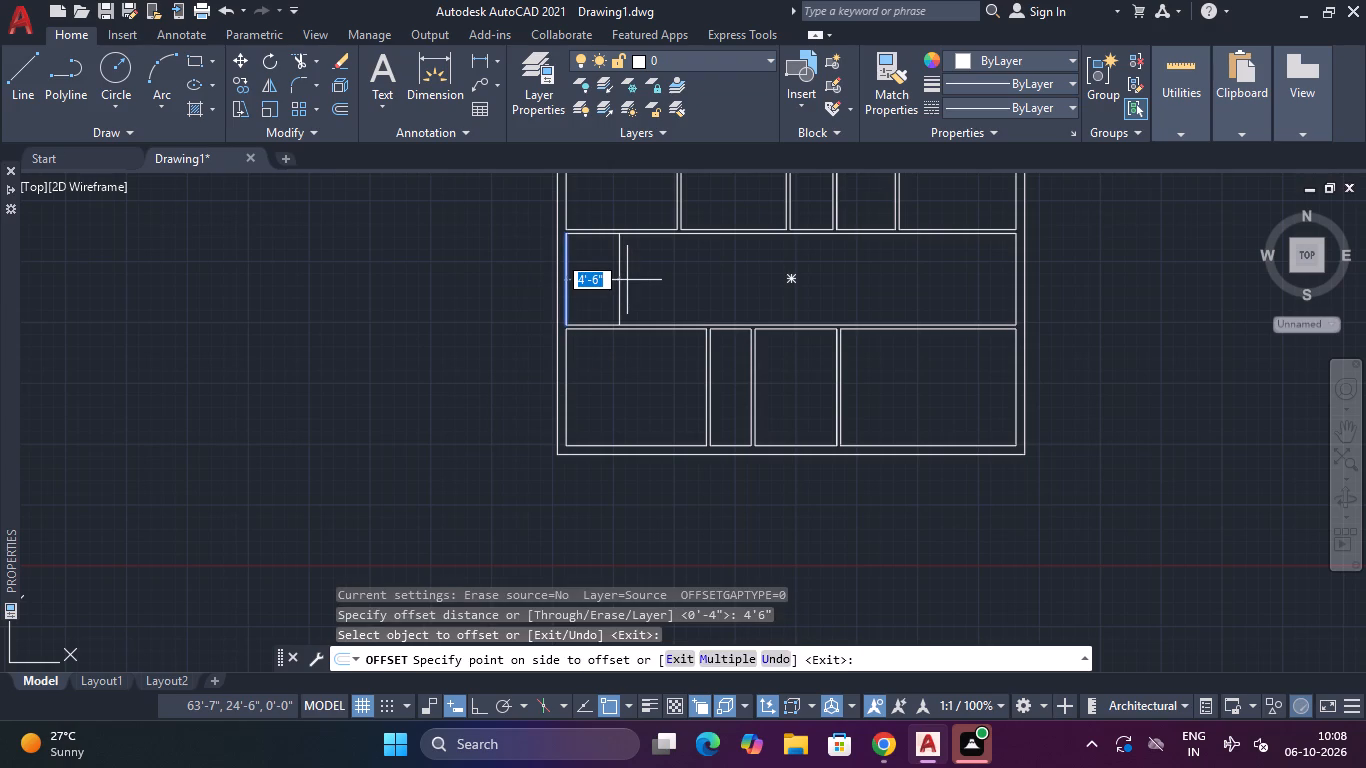
pyautogui.press('BackSpace')
pyautogui.write("5'")
pyautogui.press('Return')
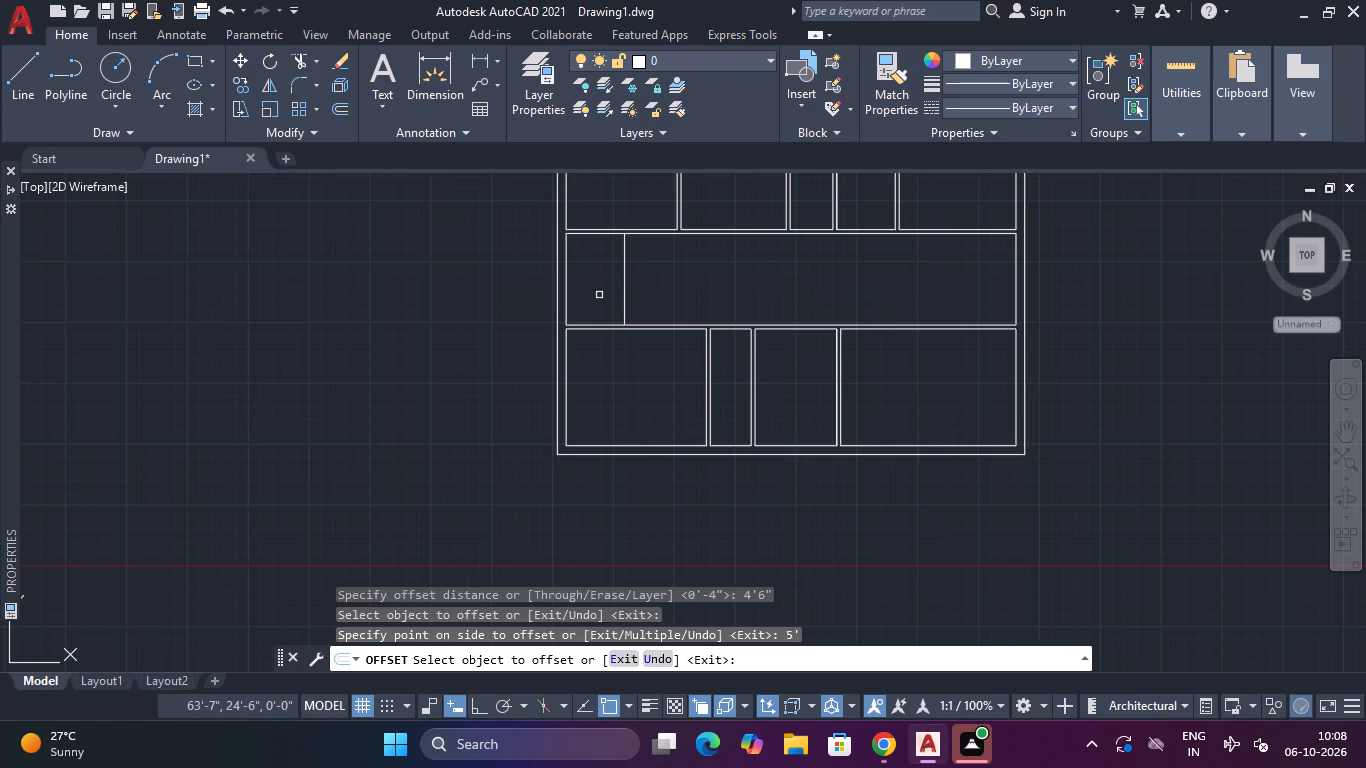
pyautogui.press('Escape')
# Offset the new vertical line in the middle strip 4" to the east as the partition's second face.
pyautogui.press('space')
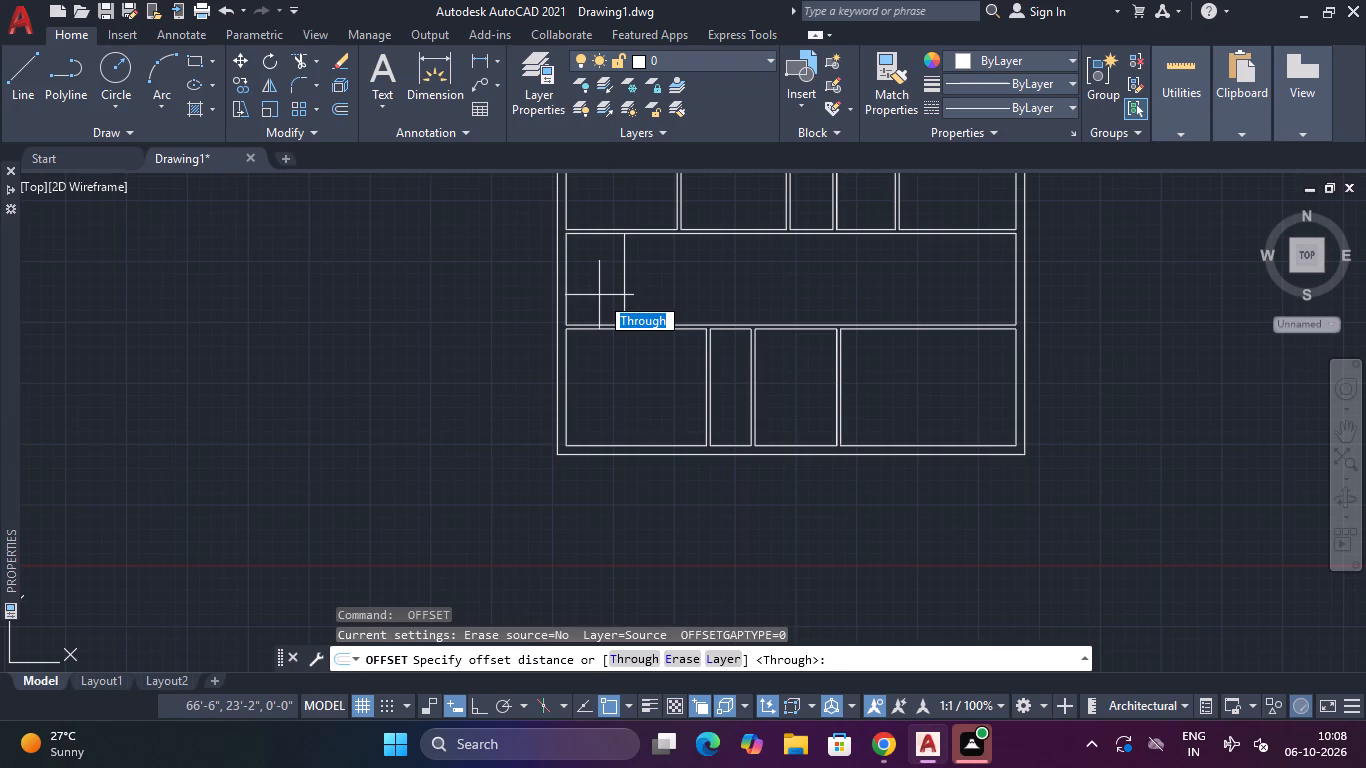
pyautogui.write('4"')
pyautogui.press('Return')
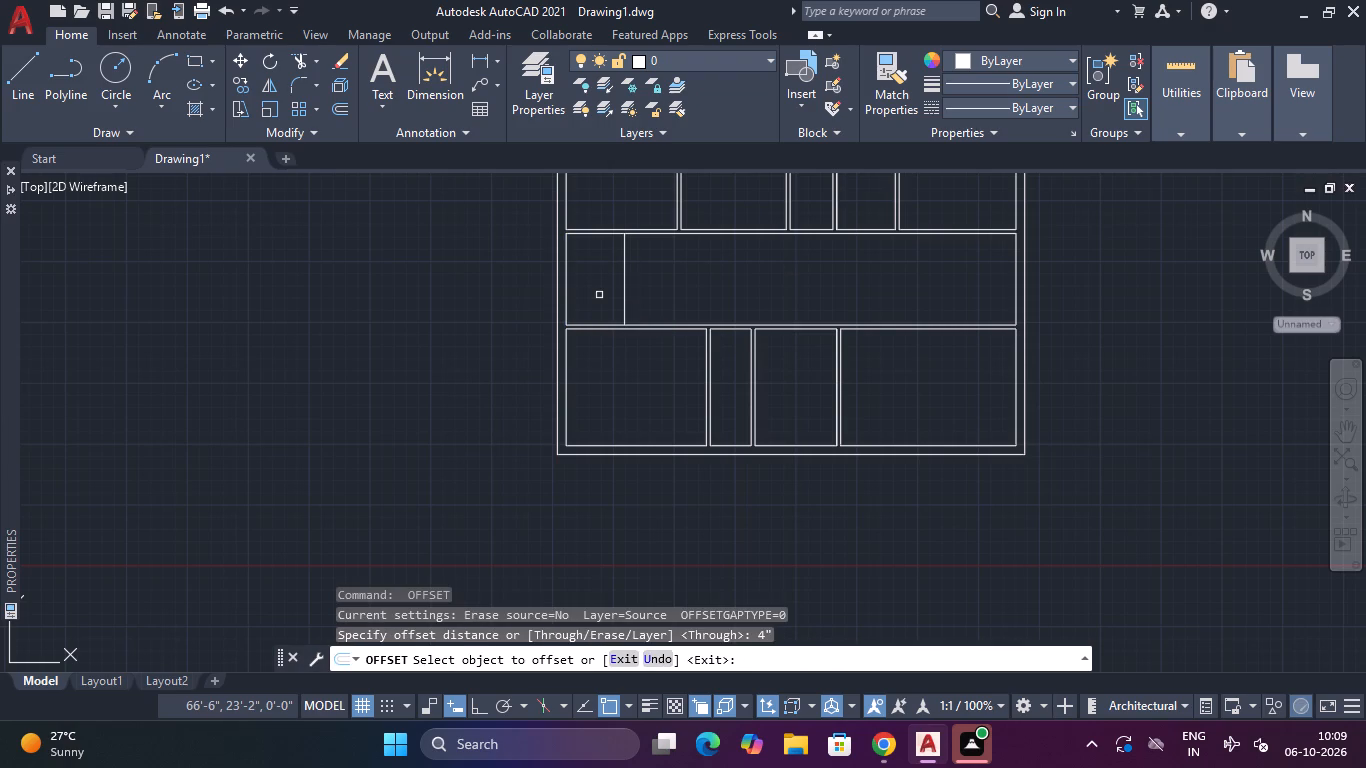
pyautogui.click(624, 294)
pyautogui.click(675, 290)
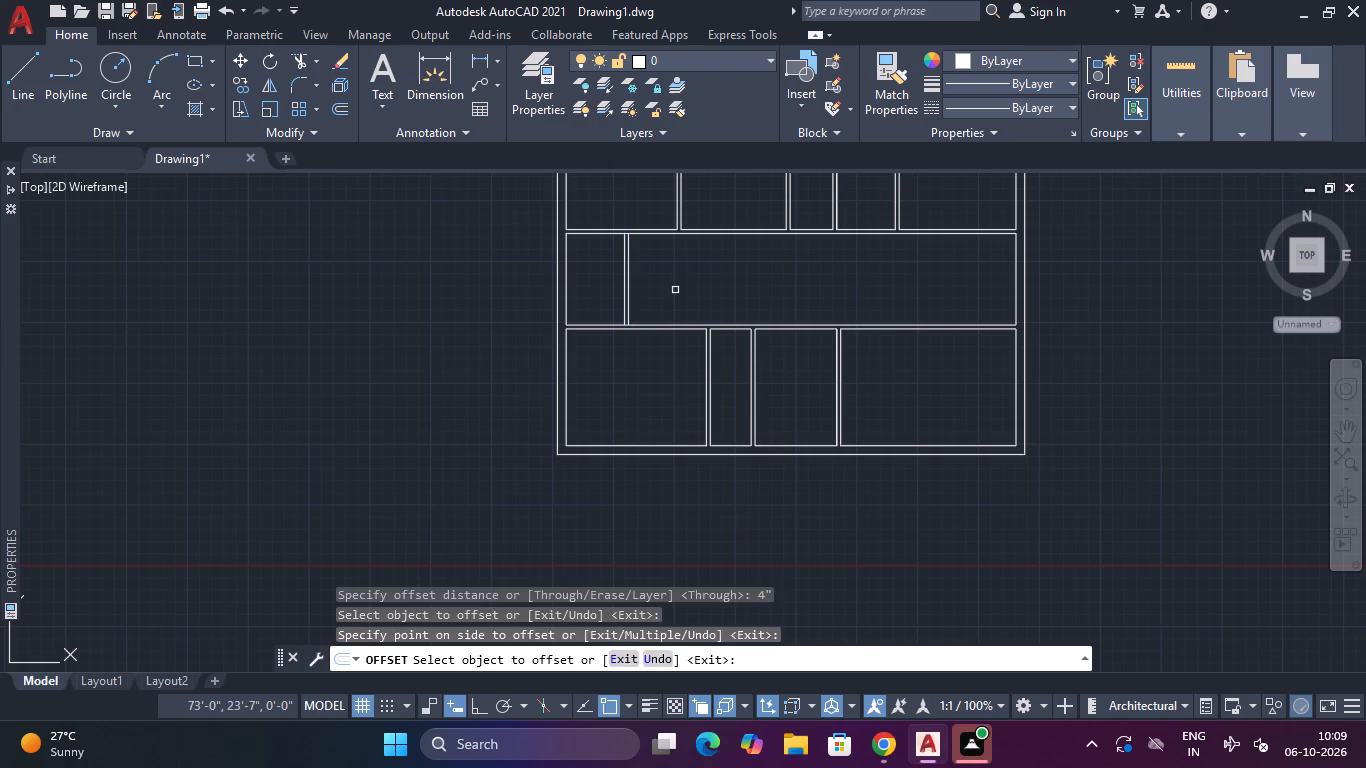
pyautogui.press('Escape')
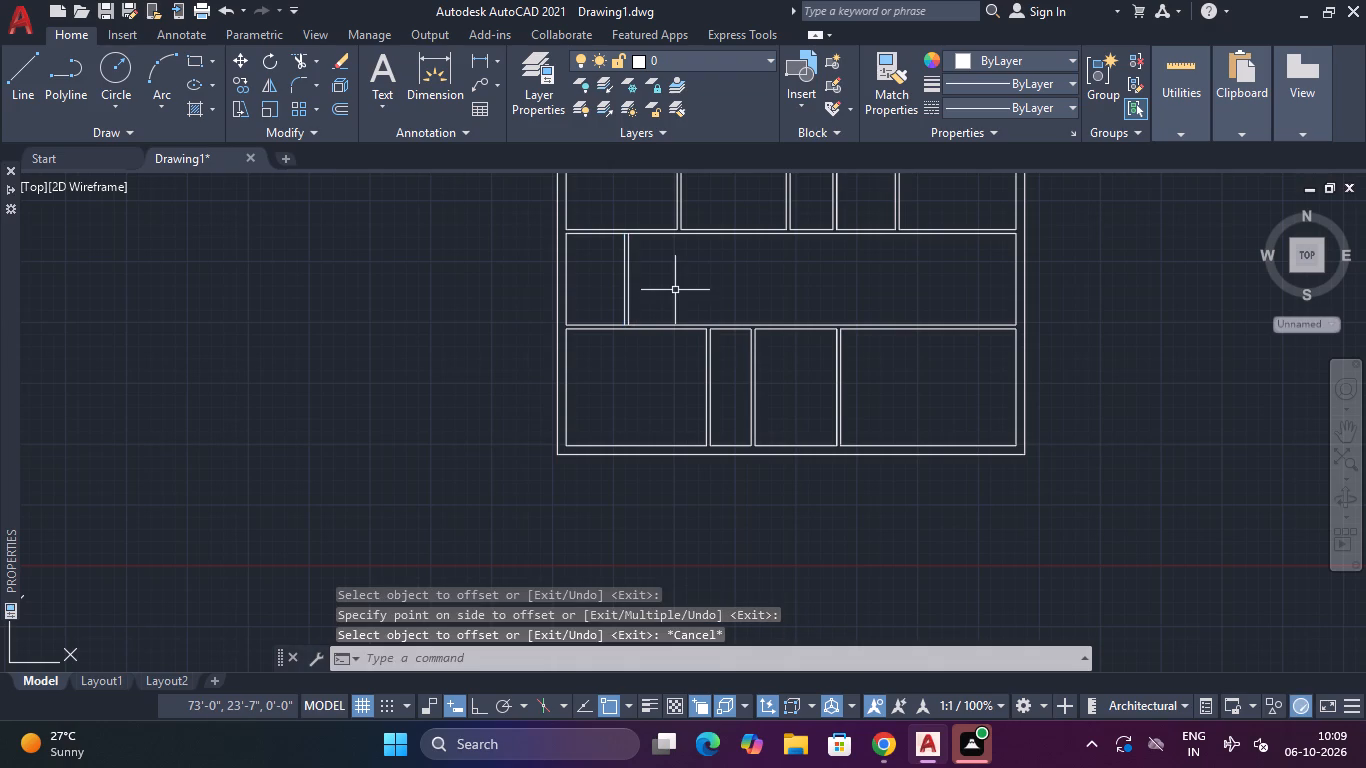
# Offset the east line of the middle strip's partition 3' to the east.
pyautogui.write('o')
pyautogui.press('space')
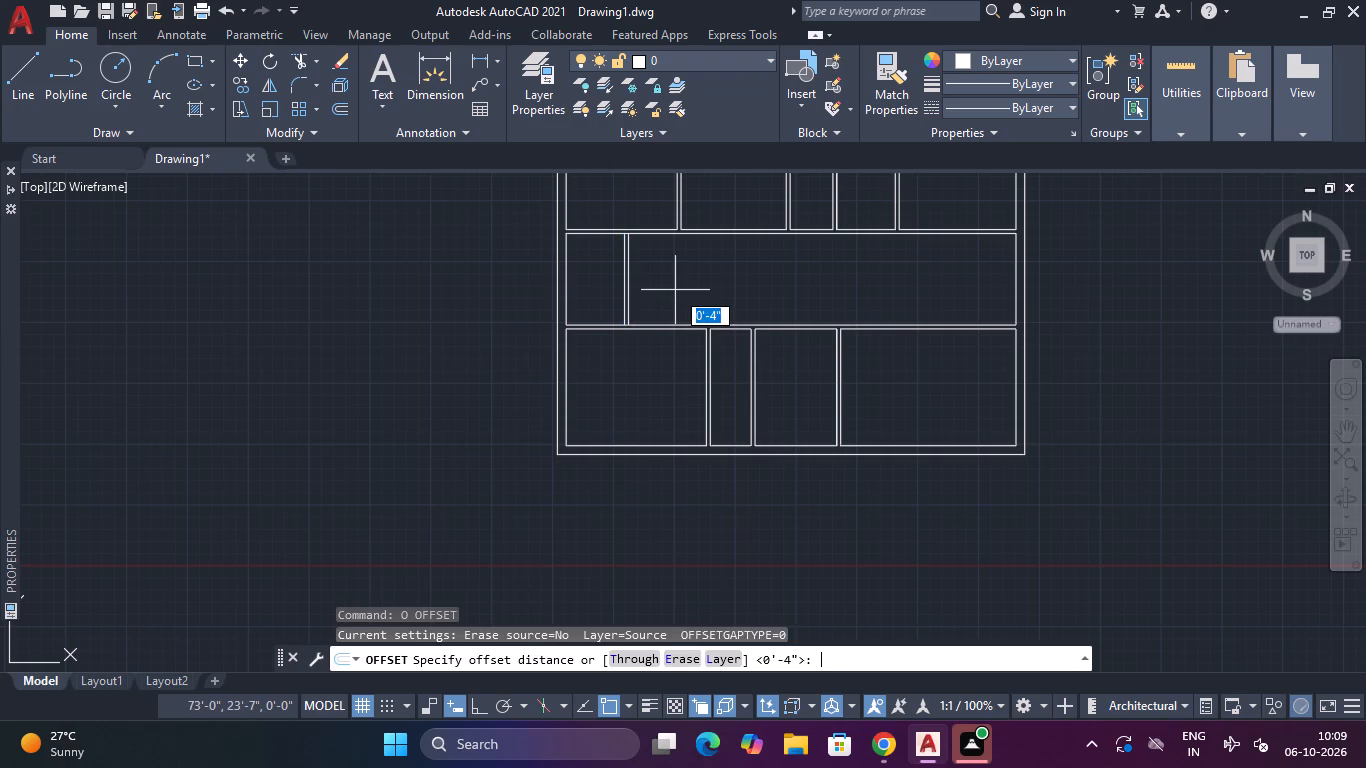
pyautogui.write("3'")
pyautogui.press('Return')
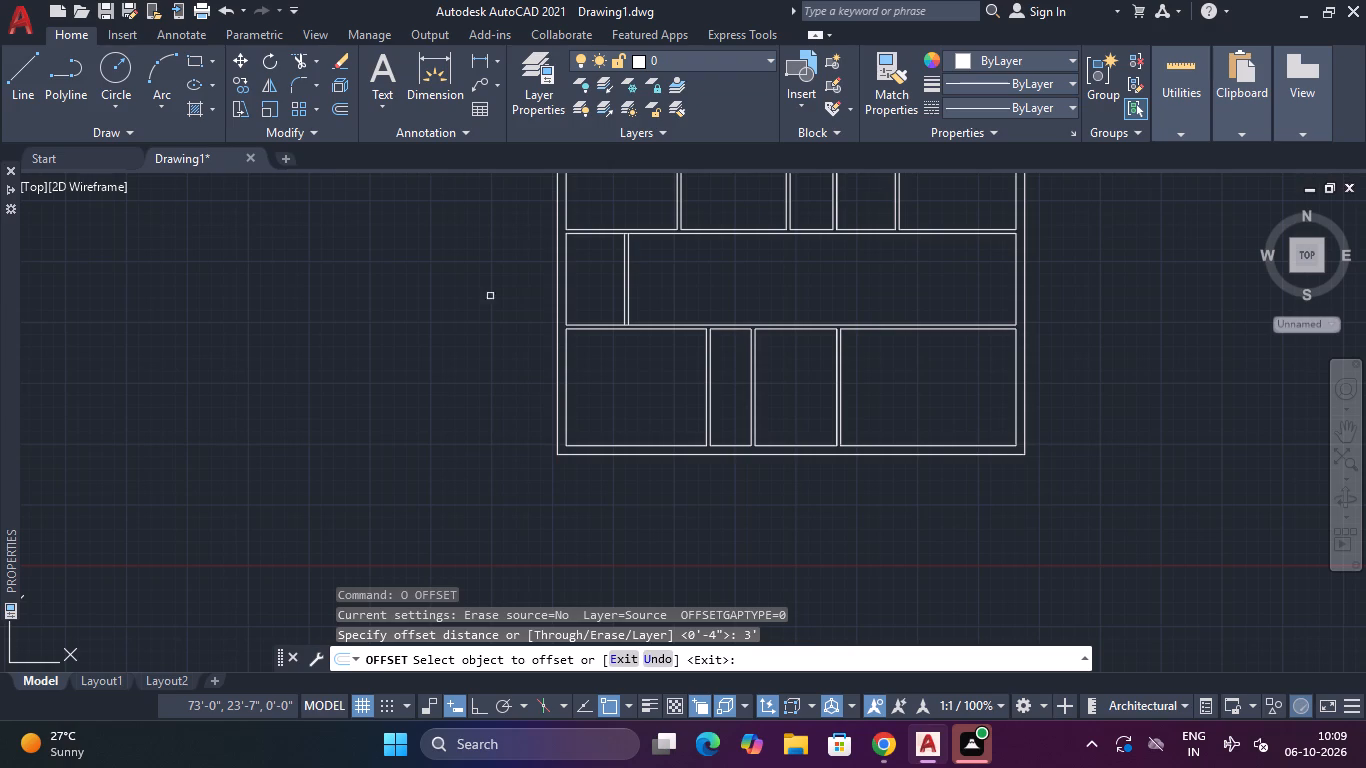
pyautogui.scroll(1, 640, 287)
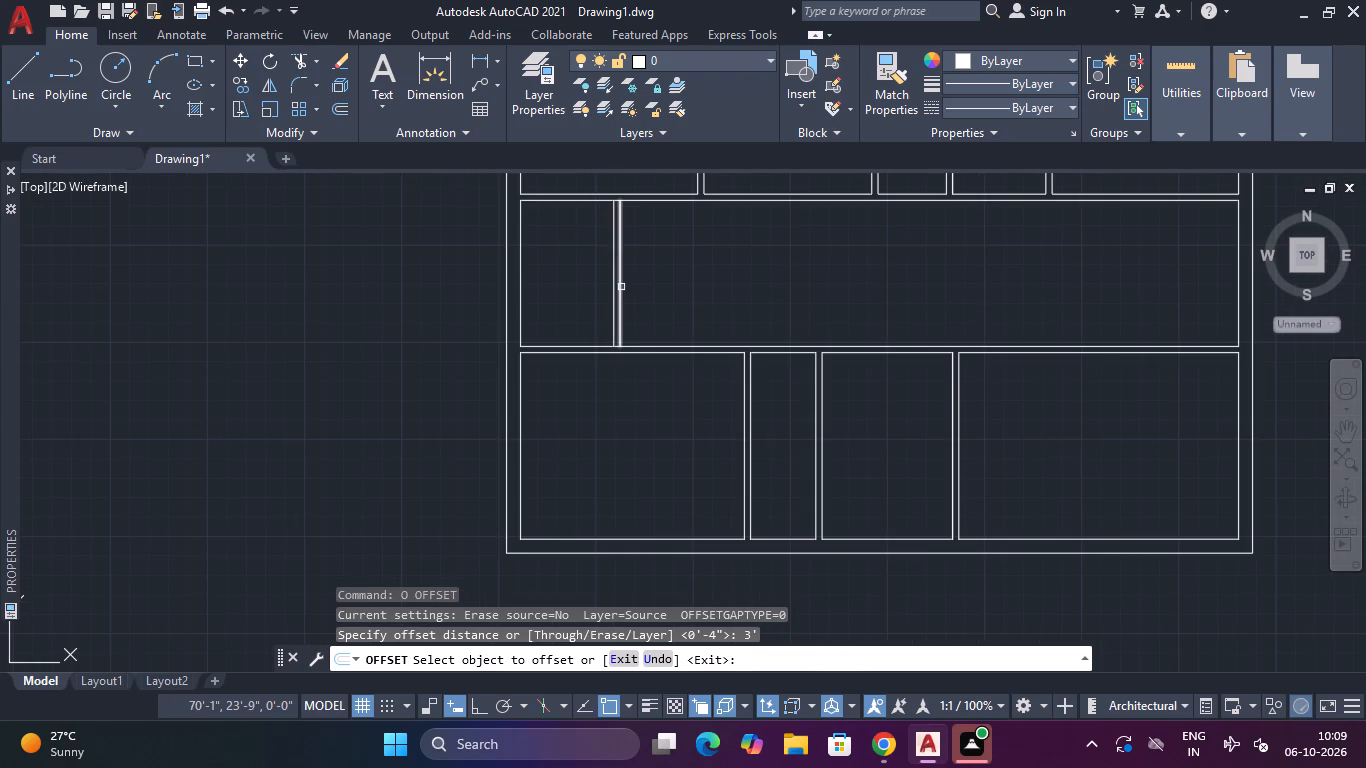
pyautogui.click(619, 287)
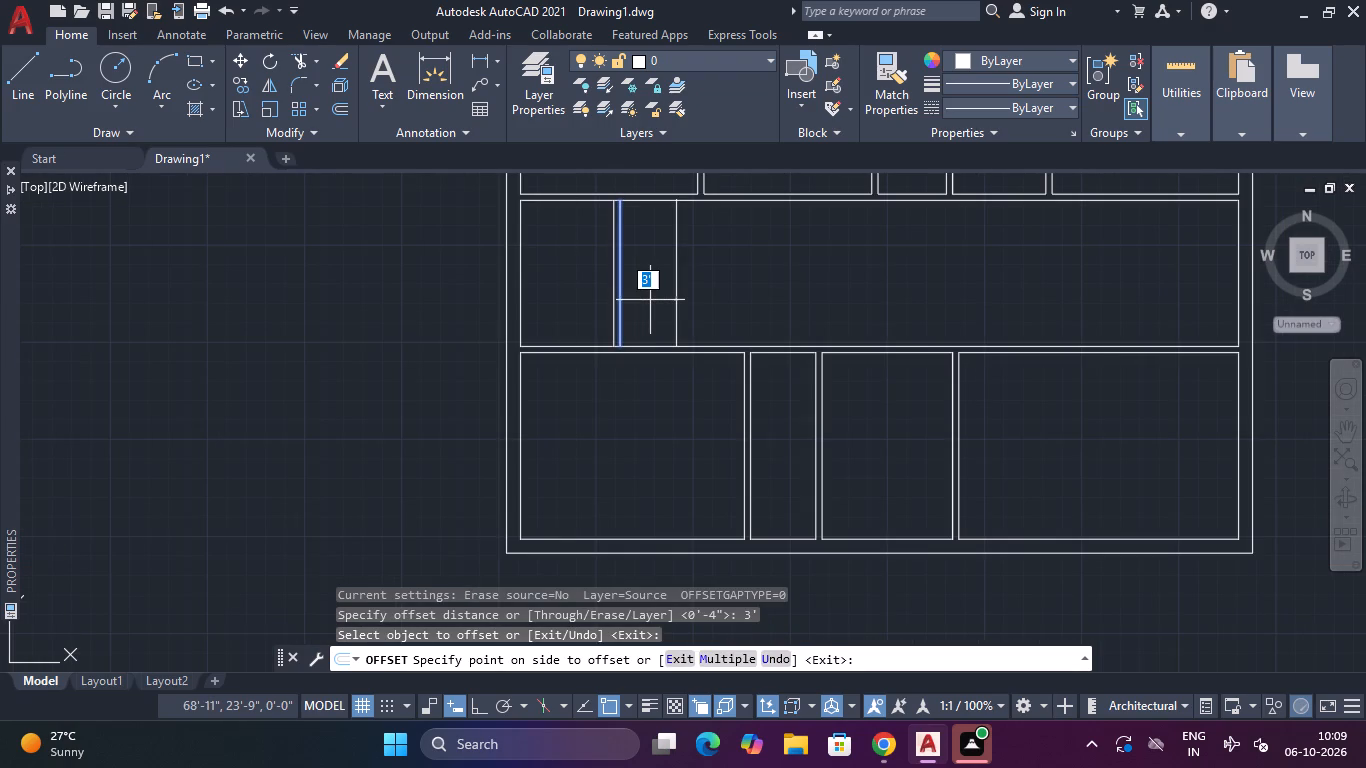
pyautogui.click(650, 300)
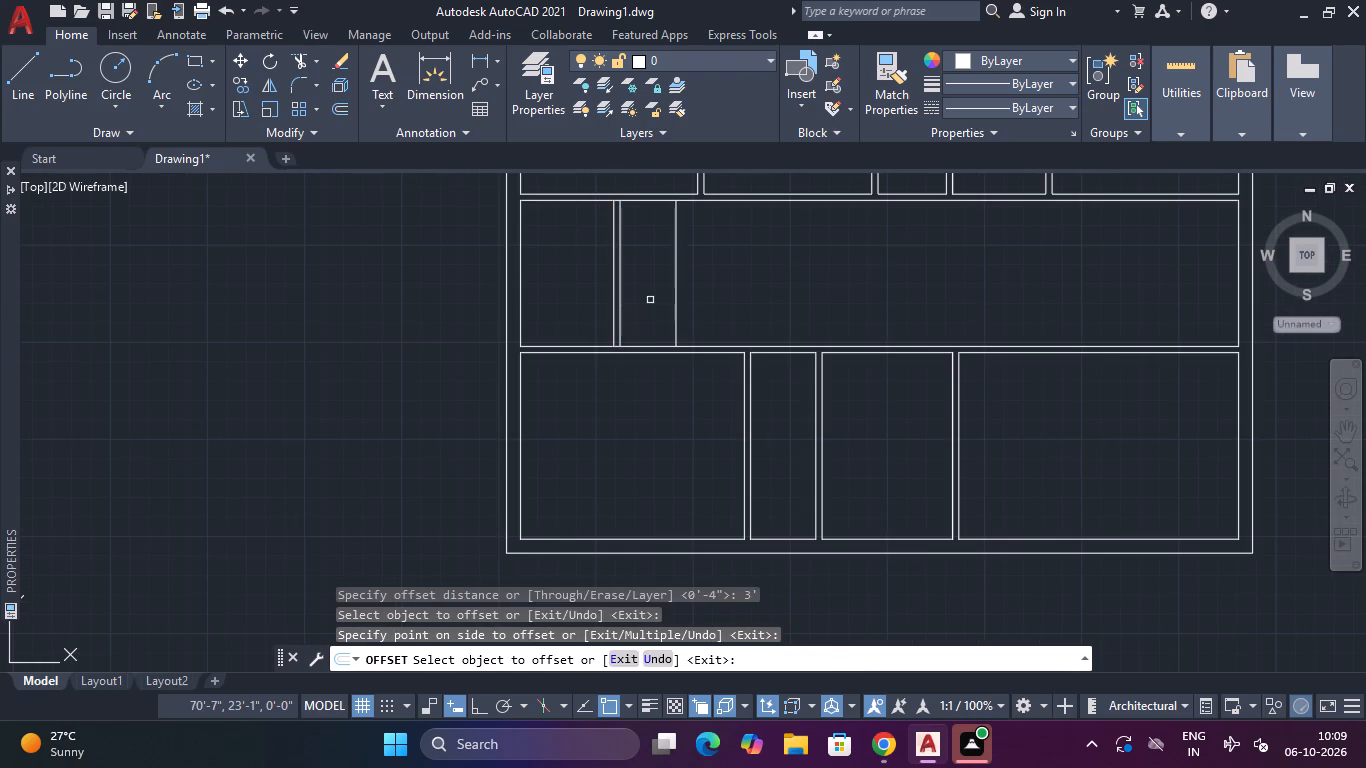
pyautogui.press('Escape')
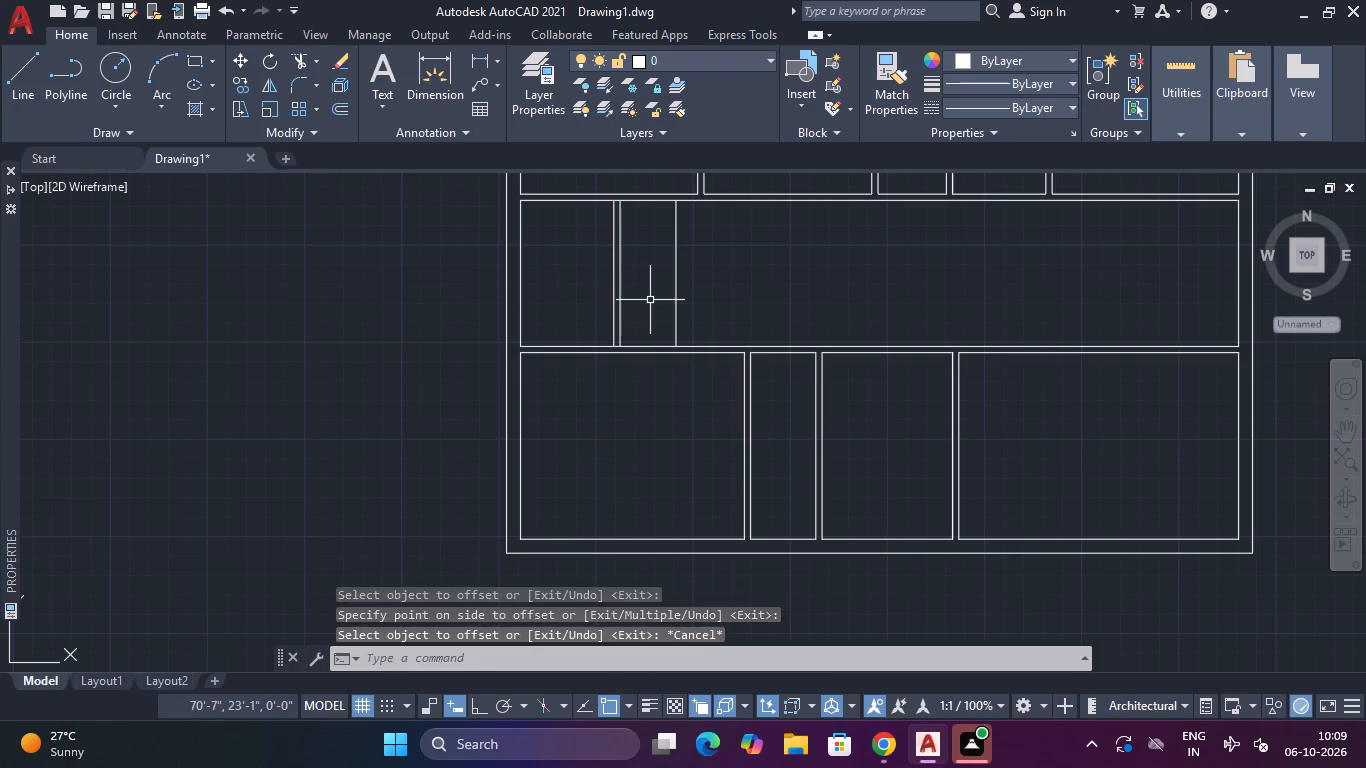
# Offset the middle strip's easternmost new vertical line 4" to the east to form a second partition.
pyautogui.write('o')
pyautogui.press('space')
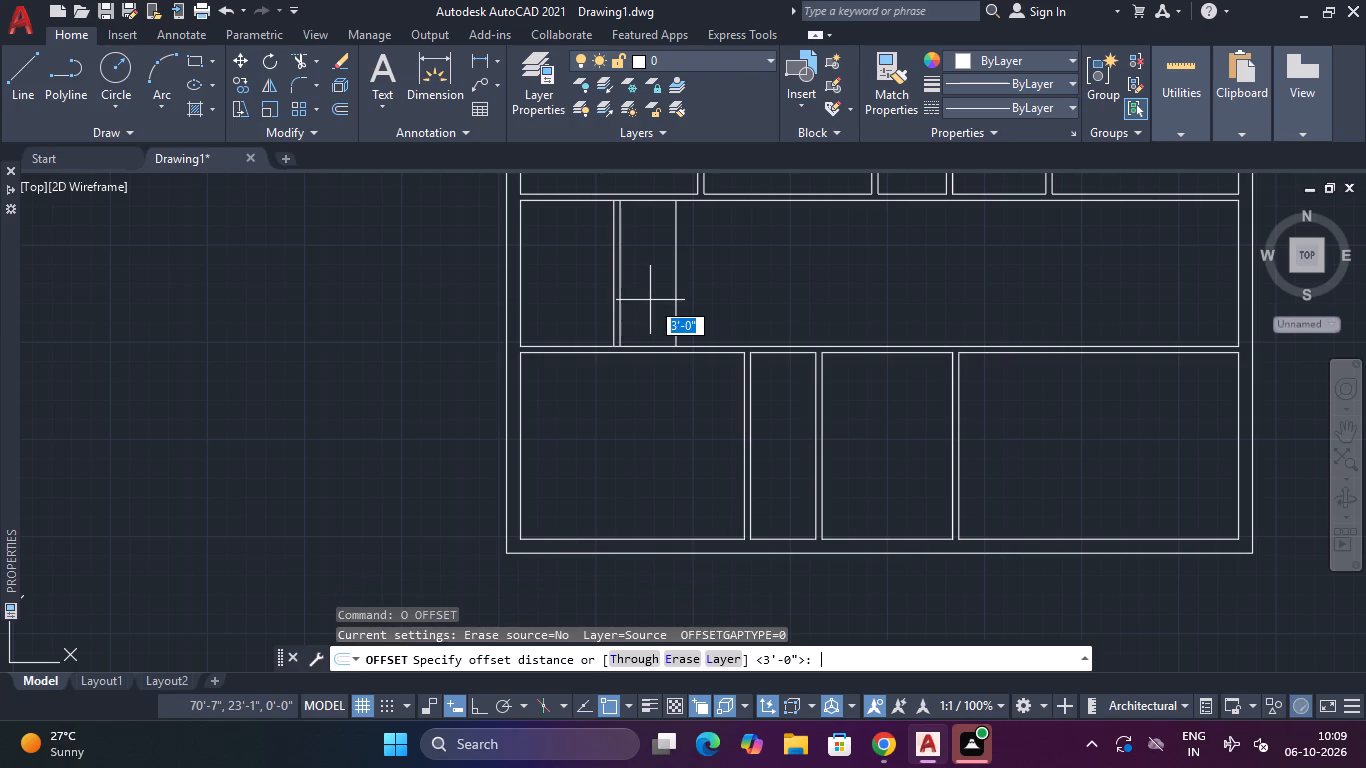
pyautogui.write('4"')
pyautogui.press('Return')
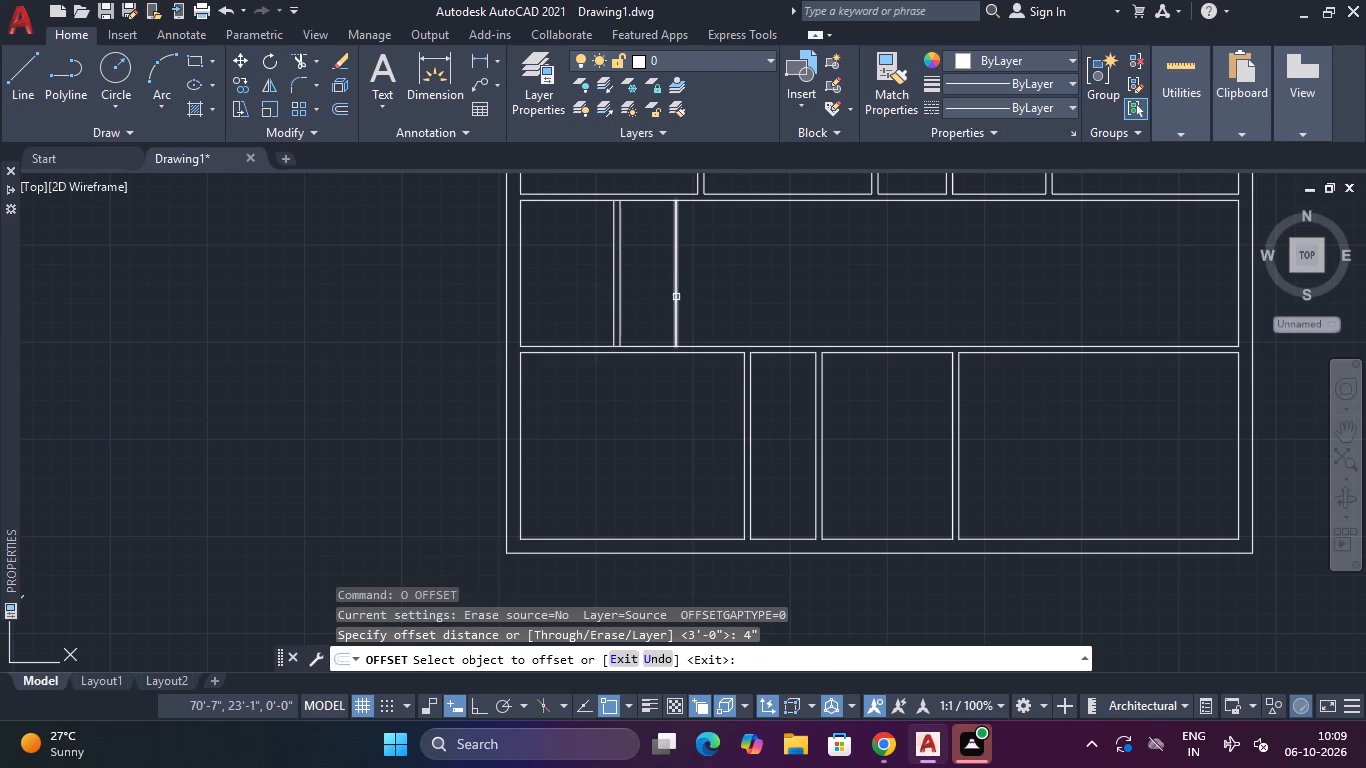
pyautogui.click(675, 301)
pyautogui.click(692, 311)
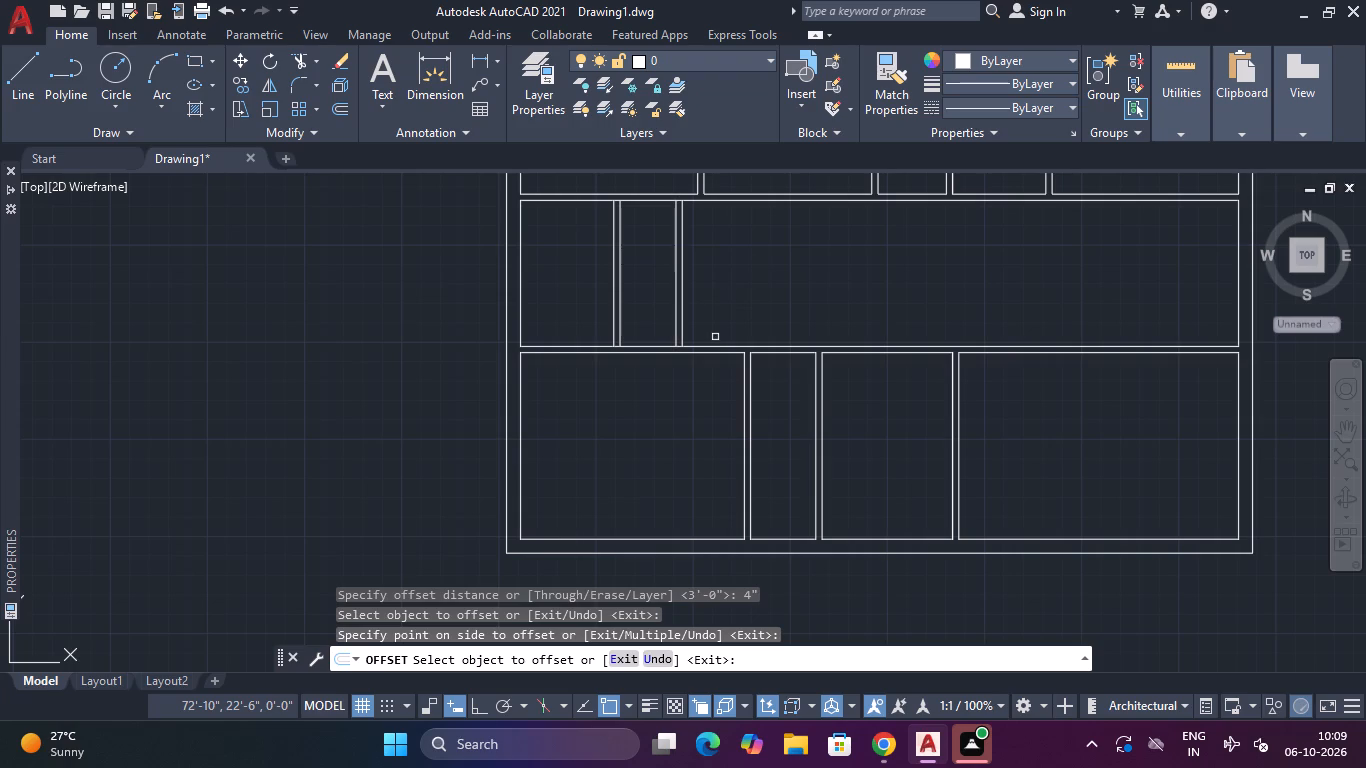
pyautogui.write('tr')
pyautogui.press('BackSpace')
pyautogui.press('BackSpace')
pyautogui.press('BackSpace')
pyautogui.press('BackSpace')
pyautogui.press('BackSpace')
pyautogui.press('Escape')
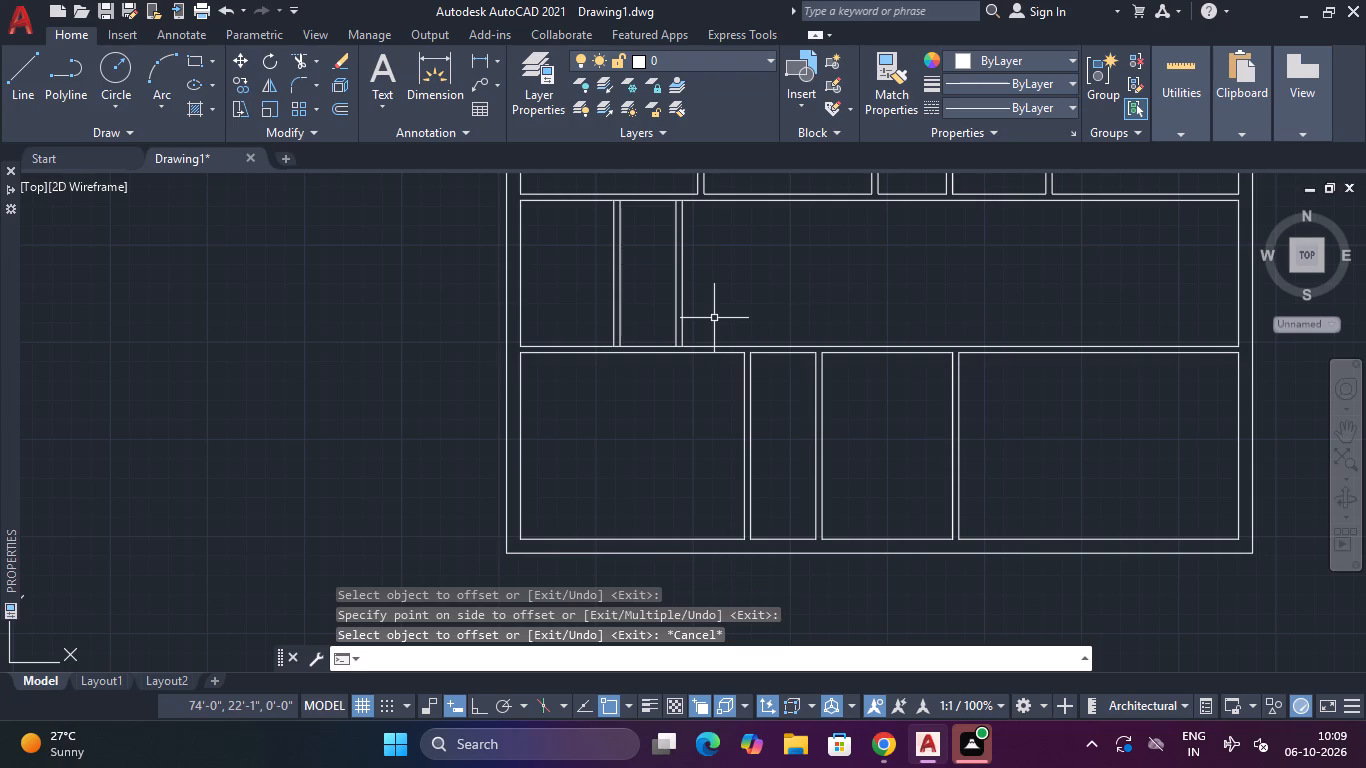
# Extend both lines of the middle strip's second partition across the horizontal walls to the north and south.
pyautogui.write('ex')
pyautogui.press('space')
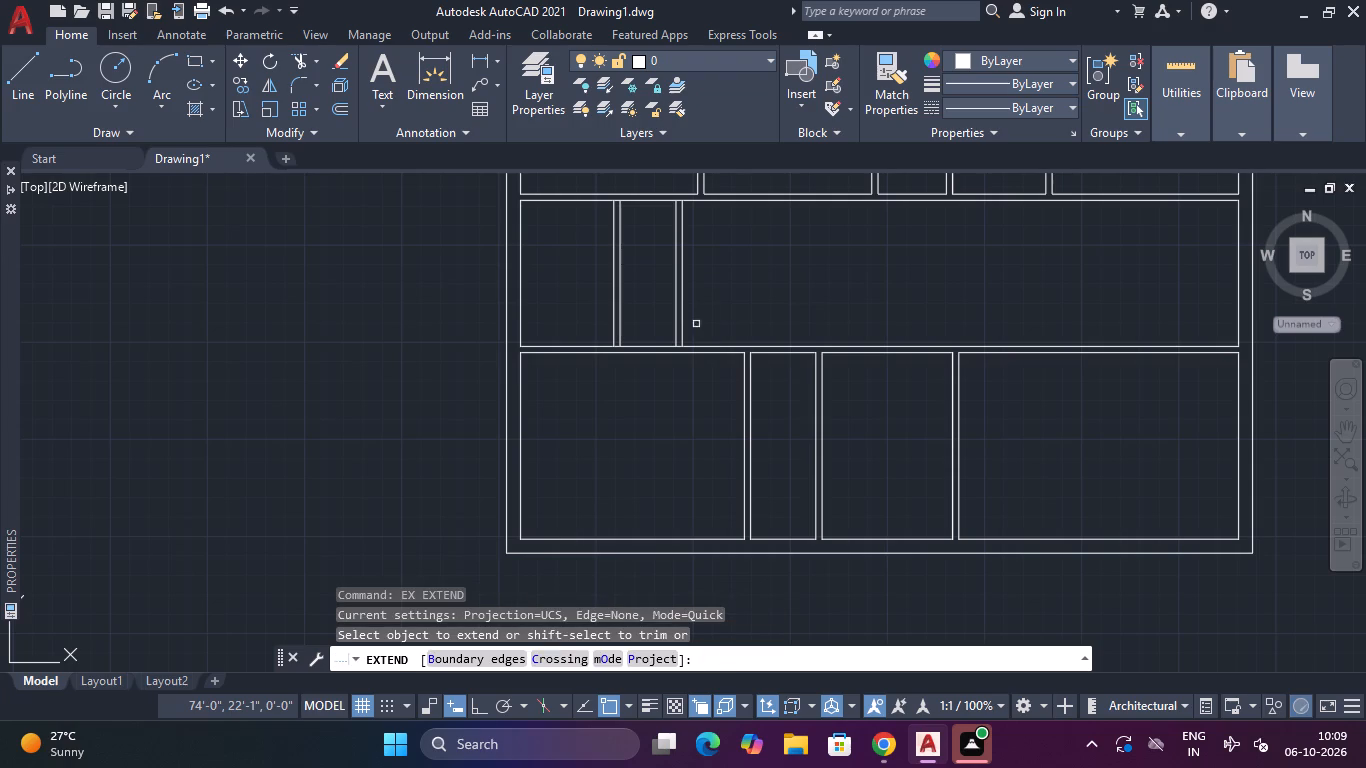
pyautogui.click(680, 332)
pyautogui.click(675, 332)
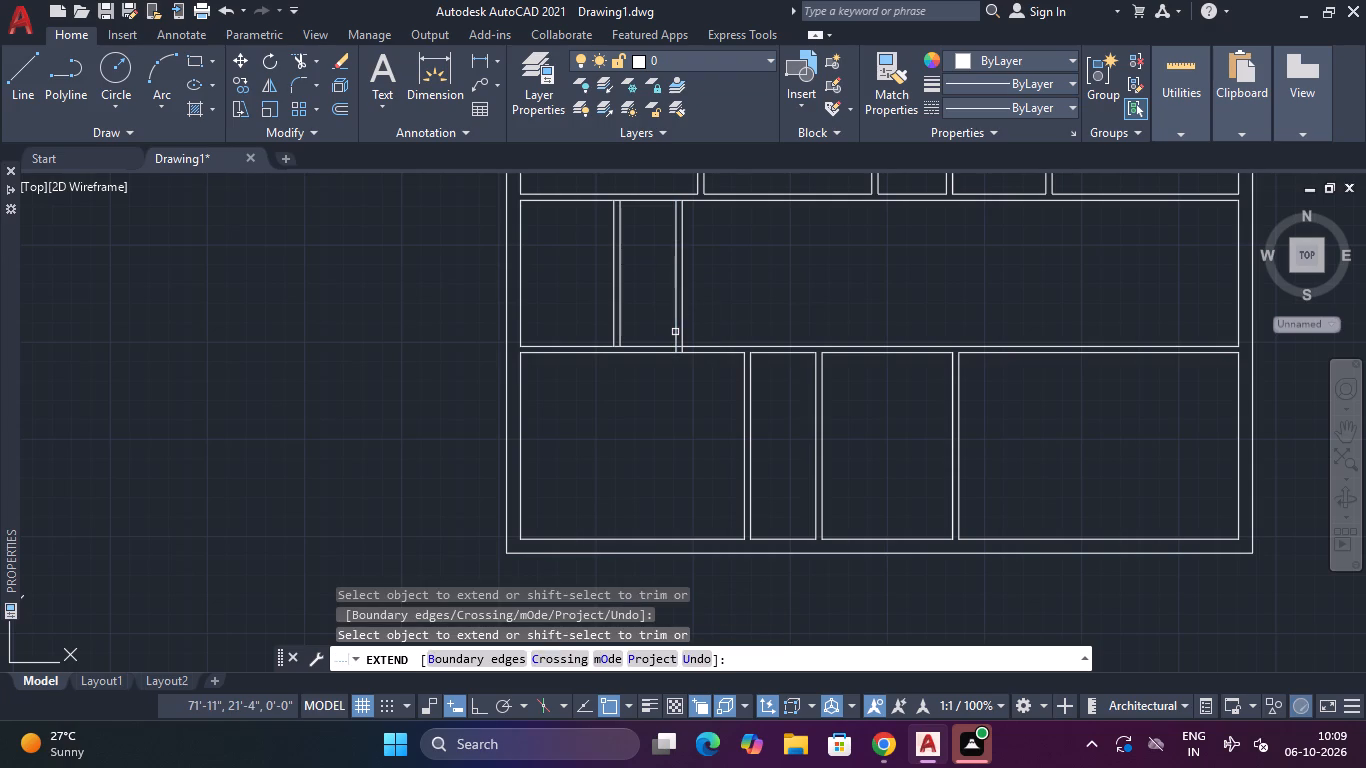
pyautogui.click(682, 216)
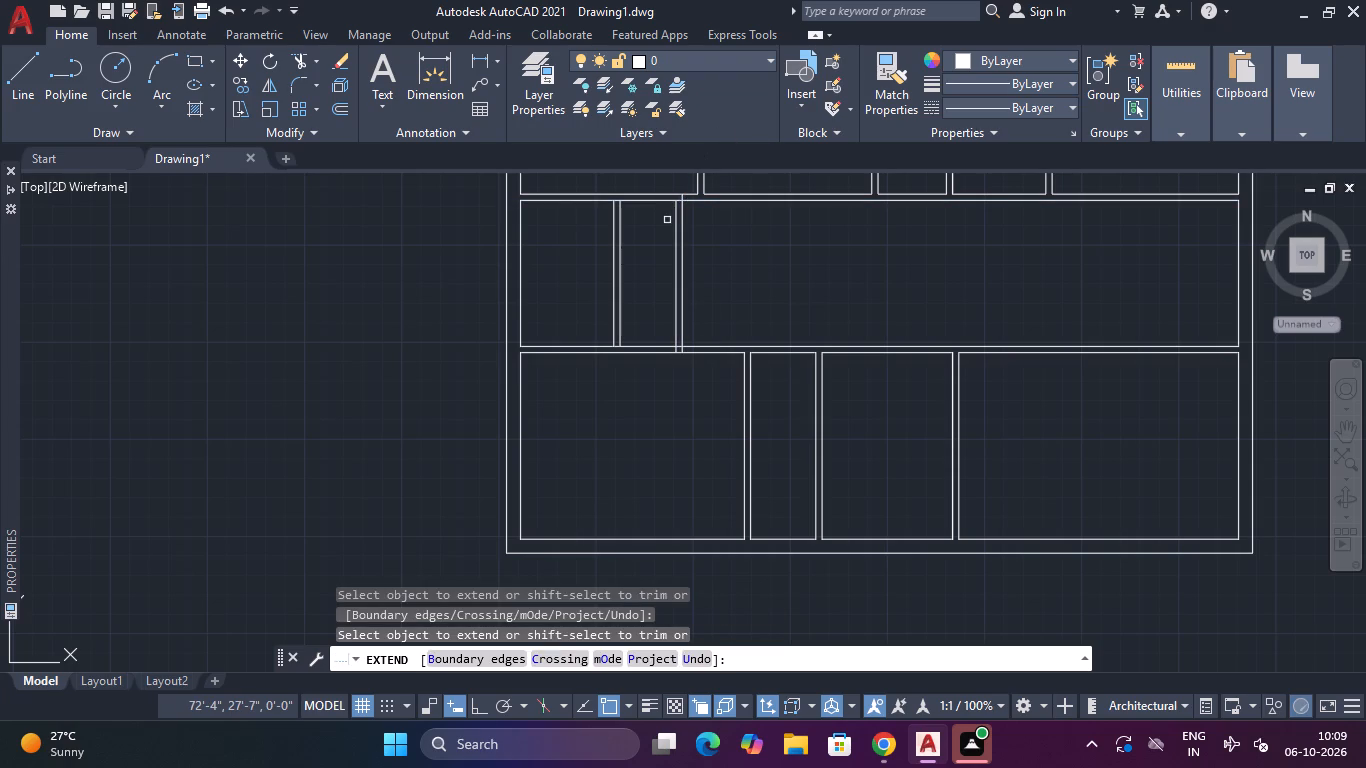
pyautogui.click(673, 222)
pyautogui.press('Escape')
pyautogui.press('Escape')
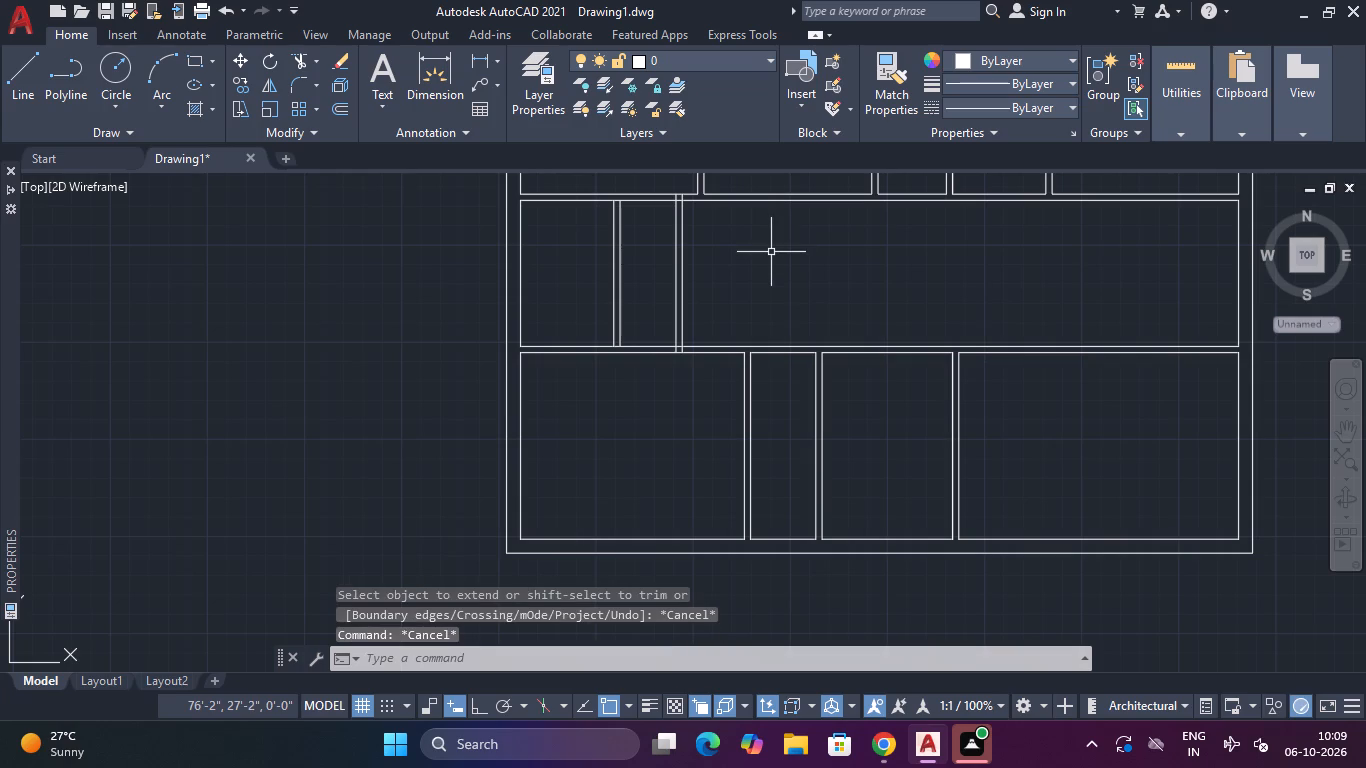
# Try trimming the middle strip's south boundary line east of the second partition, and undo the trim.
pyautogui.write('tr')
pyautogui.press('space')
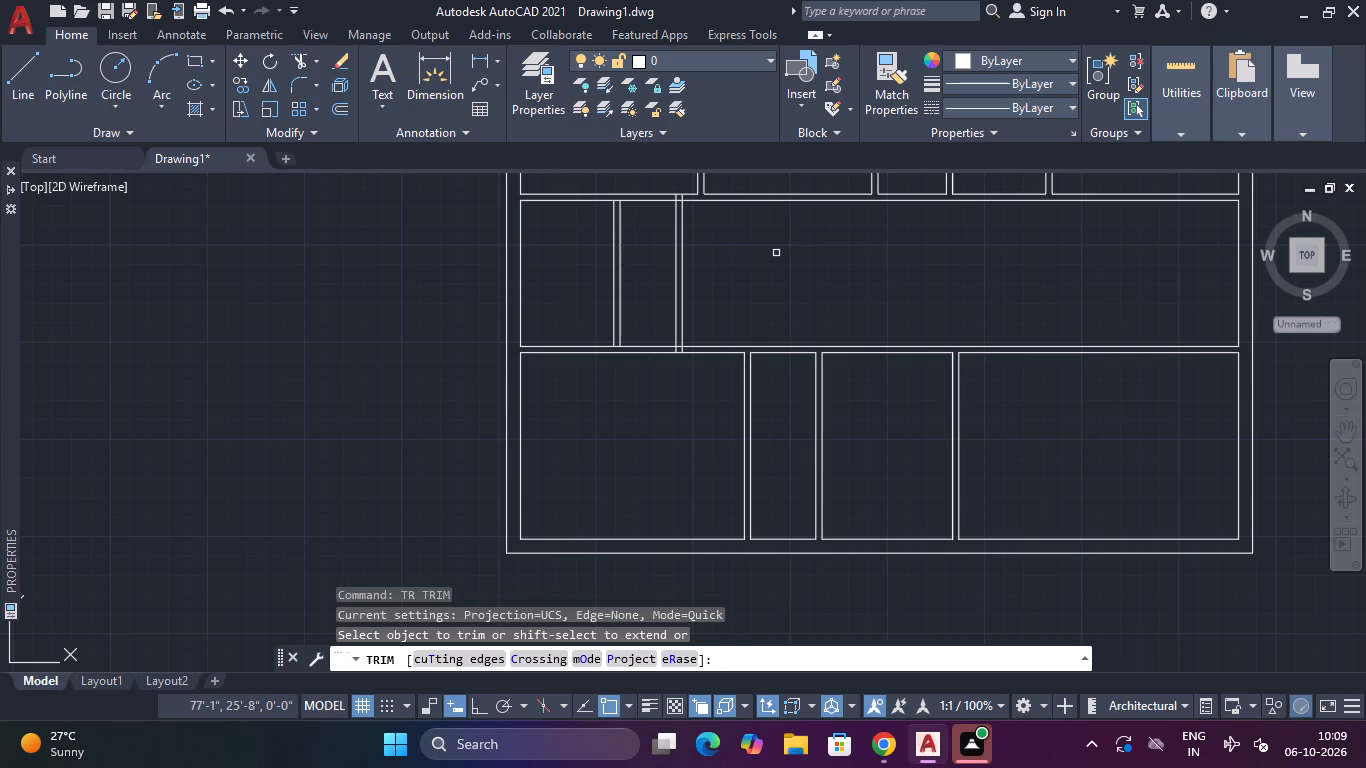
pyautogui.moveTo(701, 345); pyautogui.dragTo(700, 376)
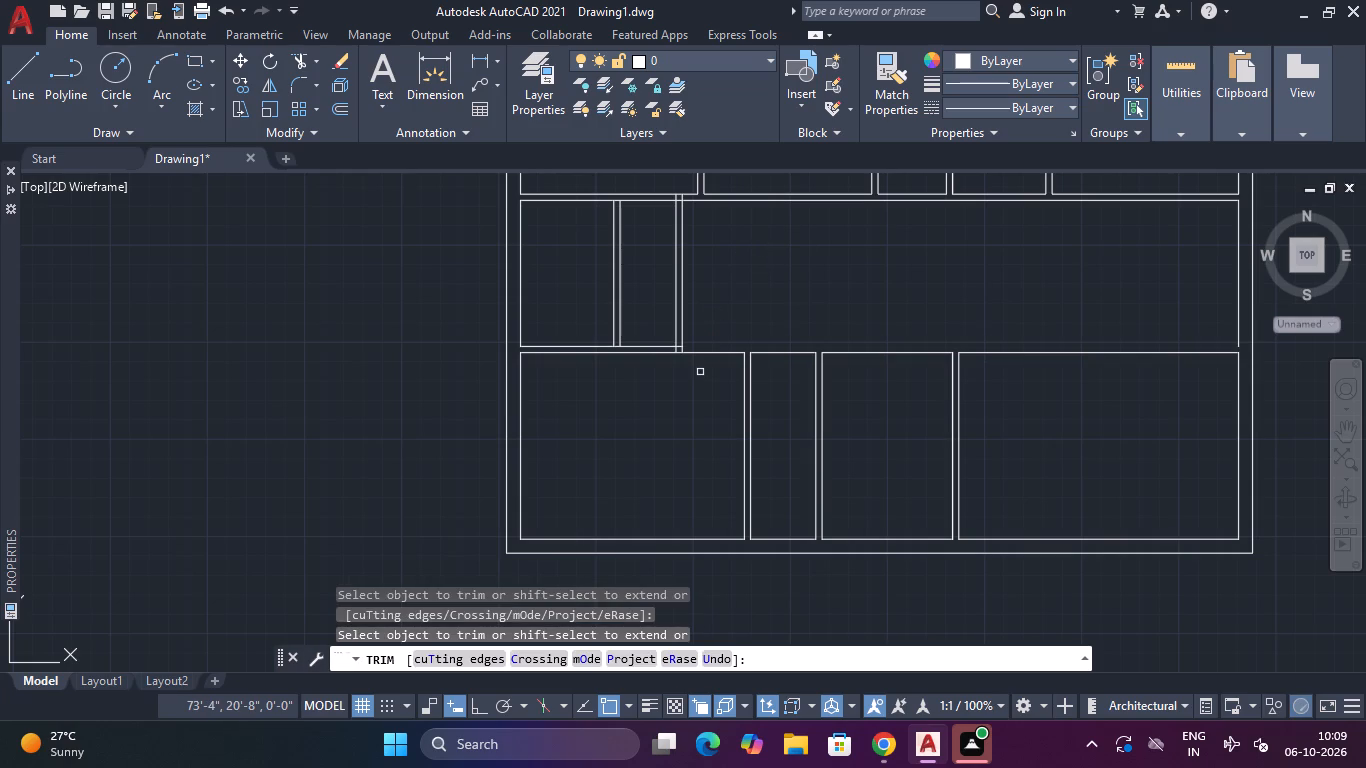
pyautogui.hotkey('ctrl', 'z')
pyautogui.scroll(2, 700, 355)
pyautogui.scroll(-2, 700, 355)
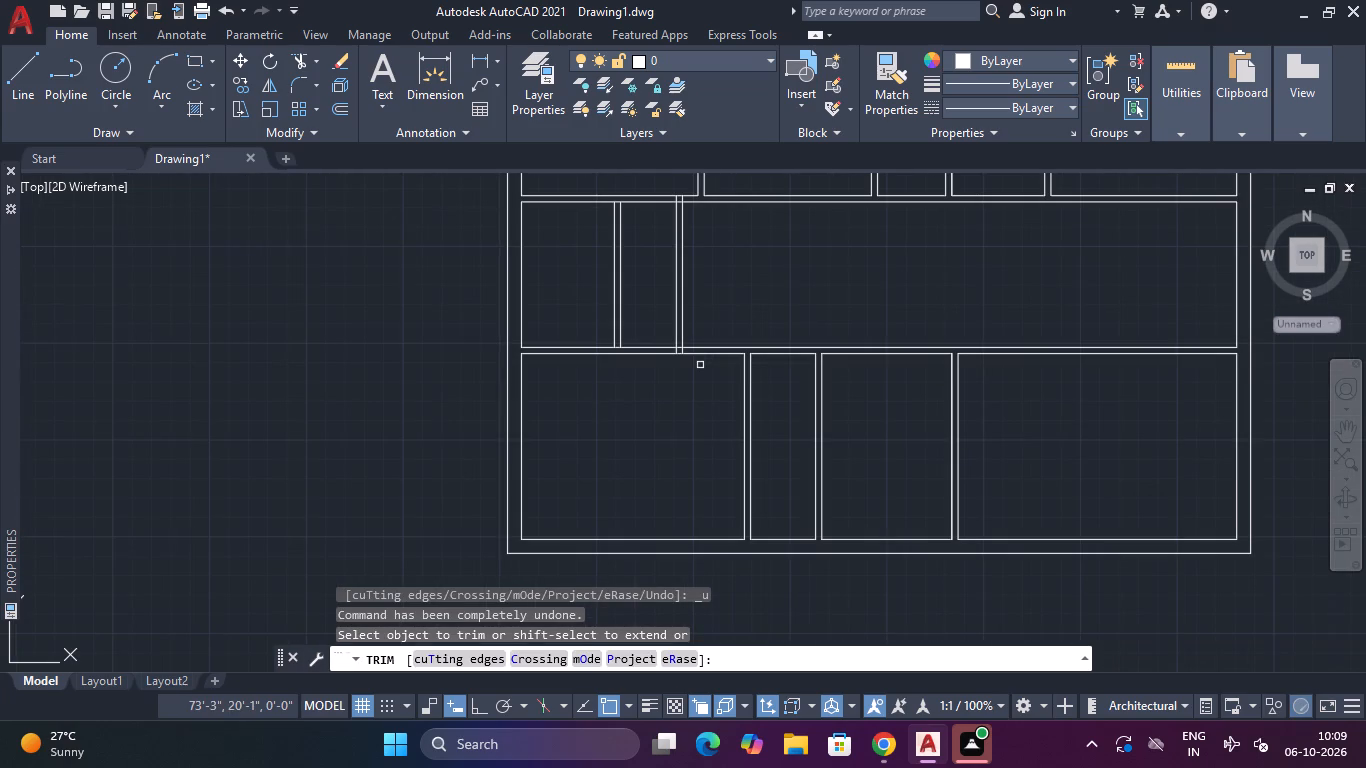
# Extend the west line of the south row's first partition north to the middle strip's south boundary line.
pyautogui.press('Escape')
pyautogui.write('ex')
pyautogui.press('space')
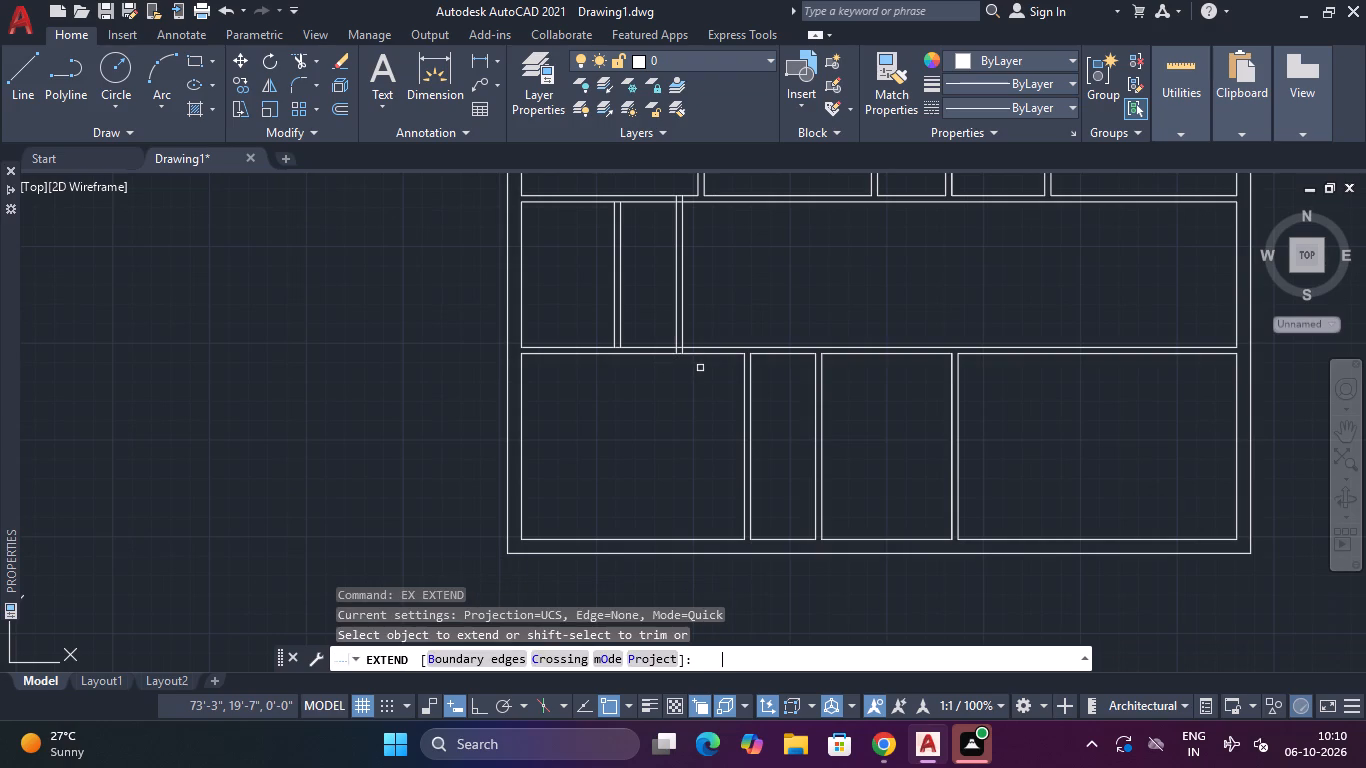
pyautogui.scroll(3, 748, 367)
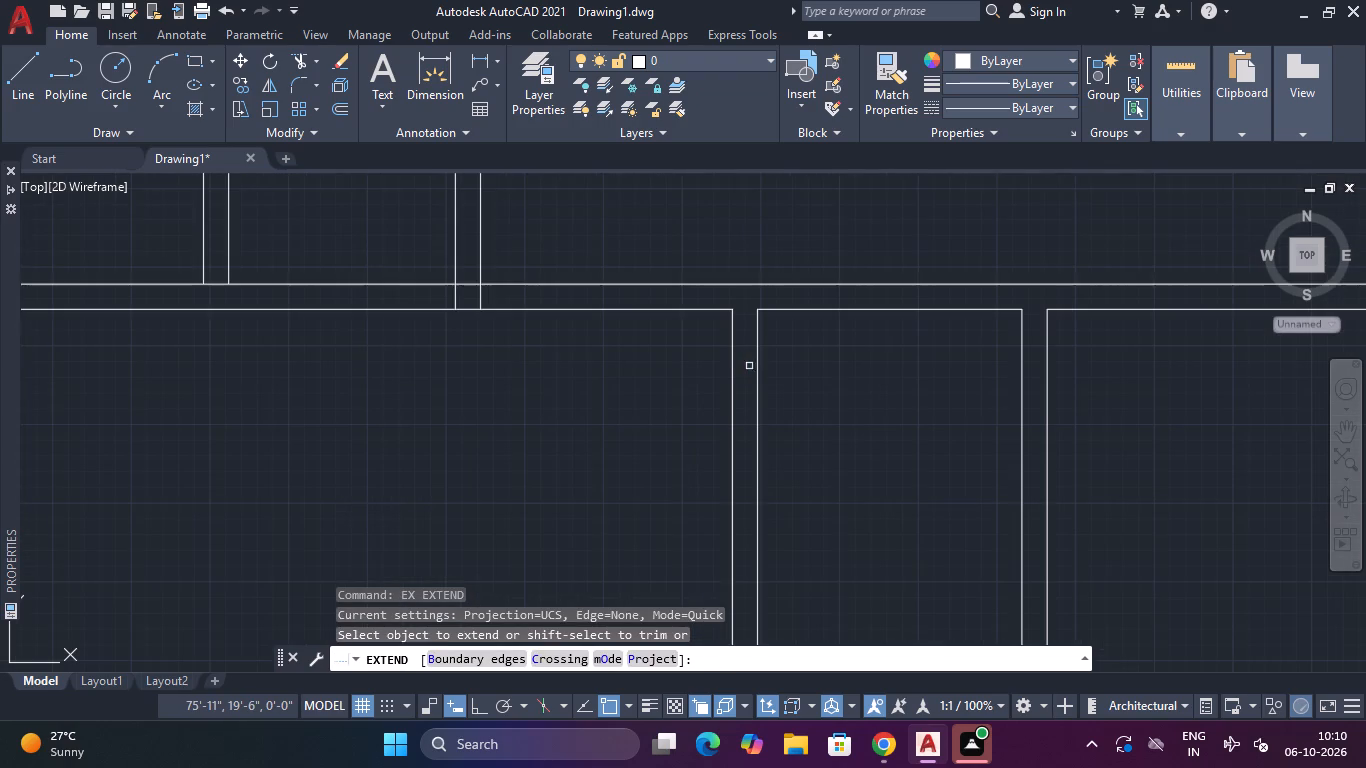
pyautogui.click(730, 368)
pyautogui.press('Escape')
pyautogui.scroll(-4, 639, 420)
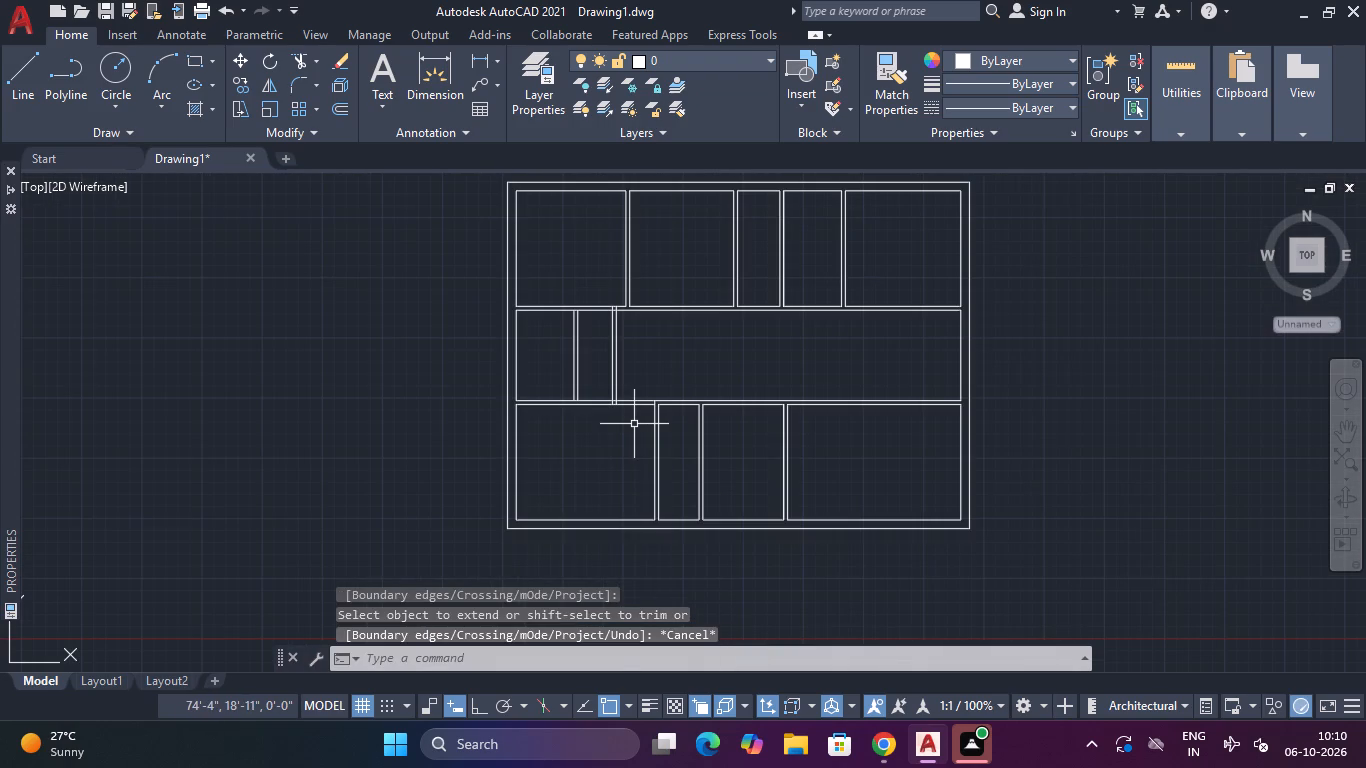
# Trim both lines of the middle strip's south wall between its second partition and the south row's first partition.
pyautogui.press('Escape')
pyautogui.write('tr')
pyautogui.press('space')
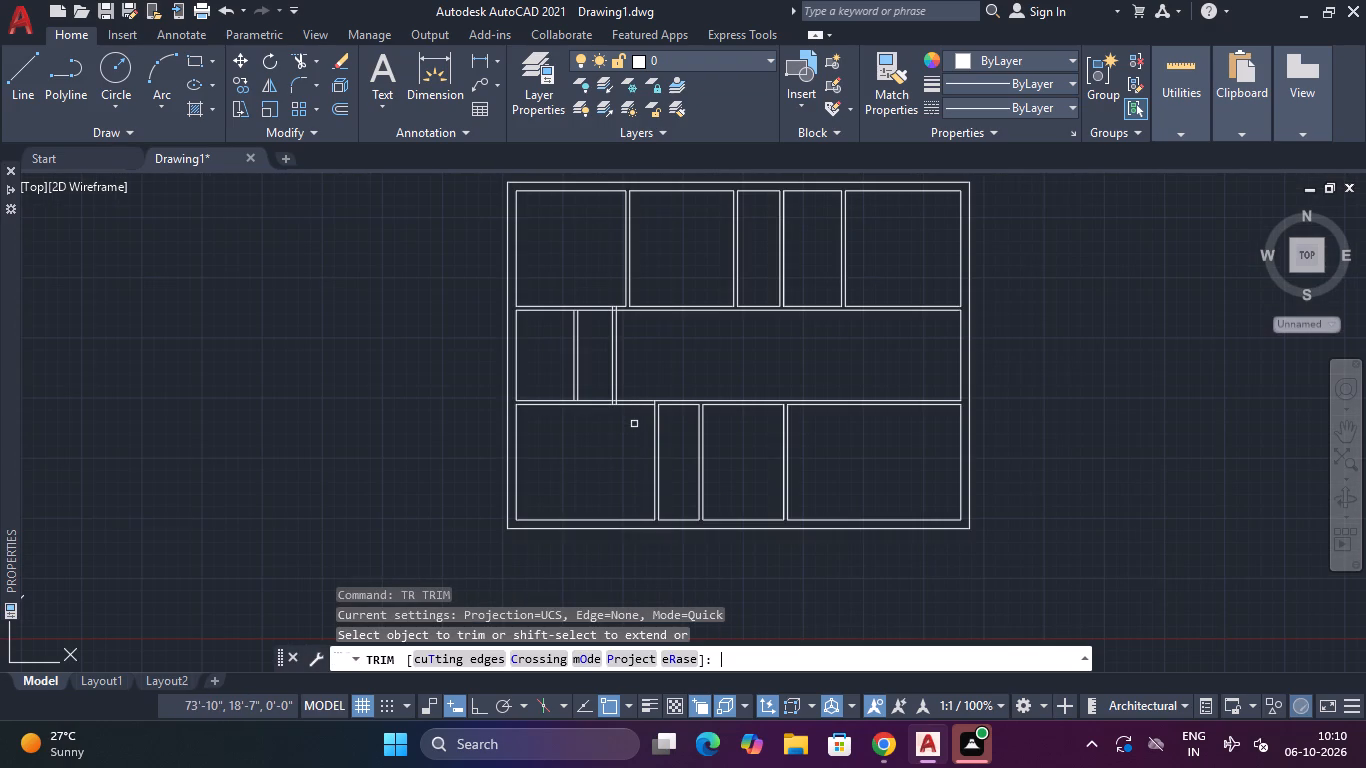
pyautogui.scroll(3, 633, 421)
pyautogui.moveTo(640, 315); pyautogui.dragTo(635, 381)
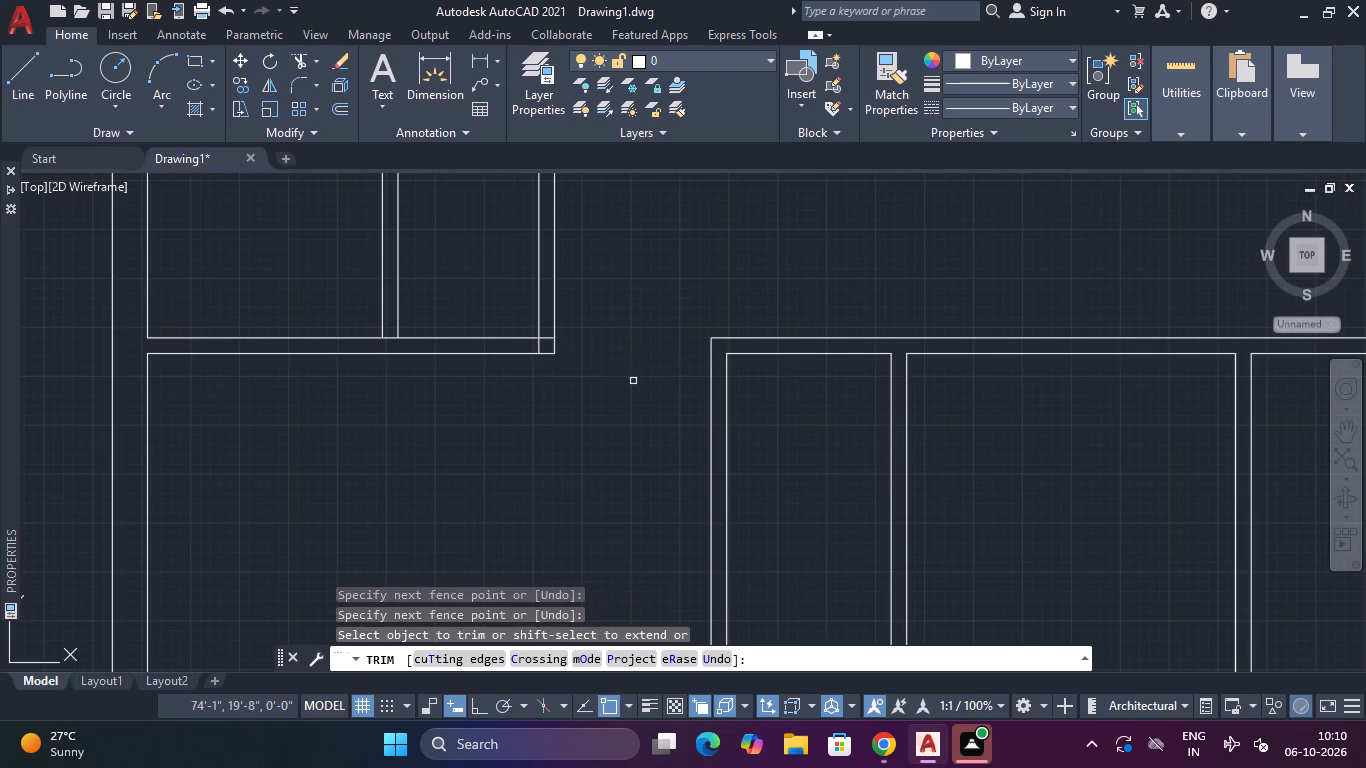
pyautogui.scroll(-2, 630, 381)
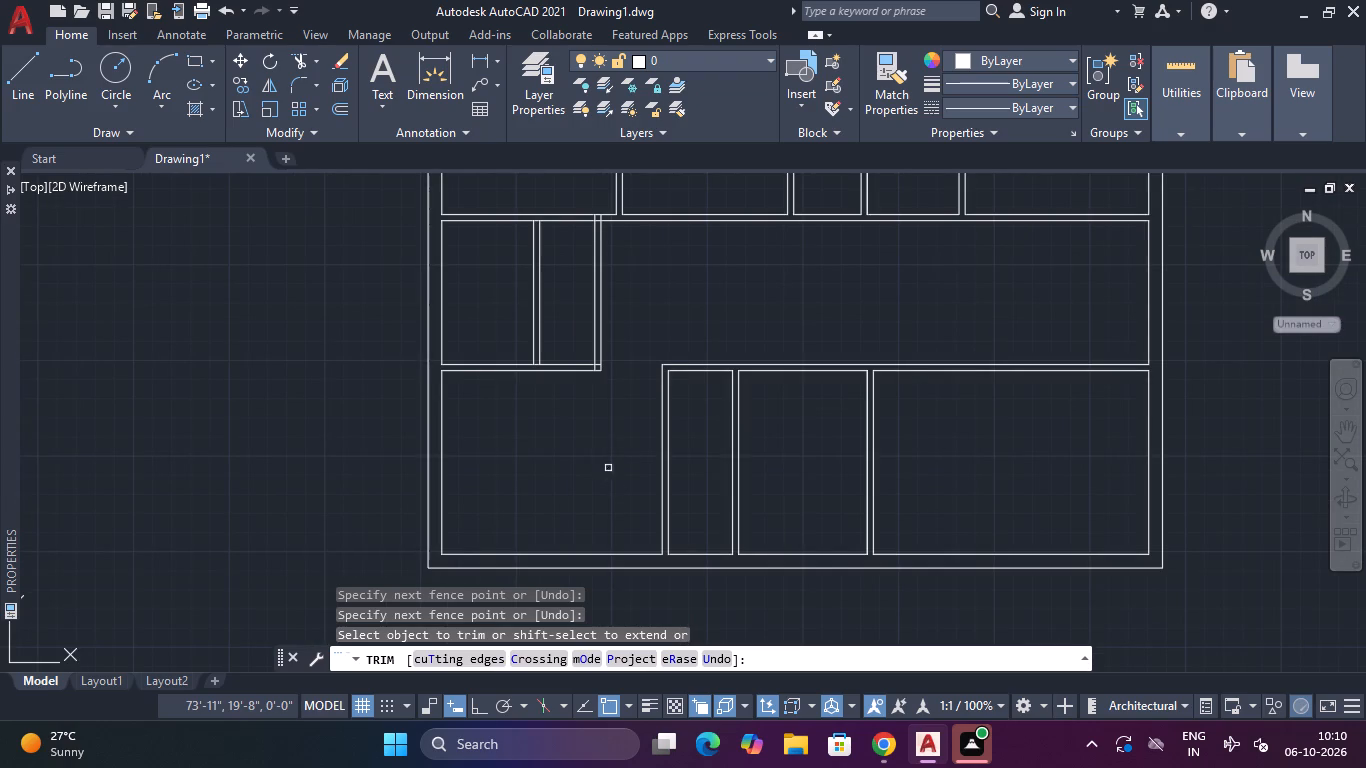
pyautogui.moveTo(614, 454); pyautogui.dragTo(655, 444, button='middle')
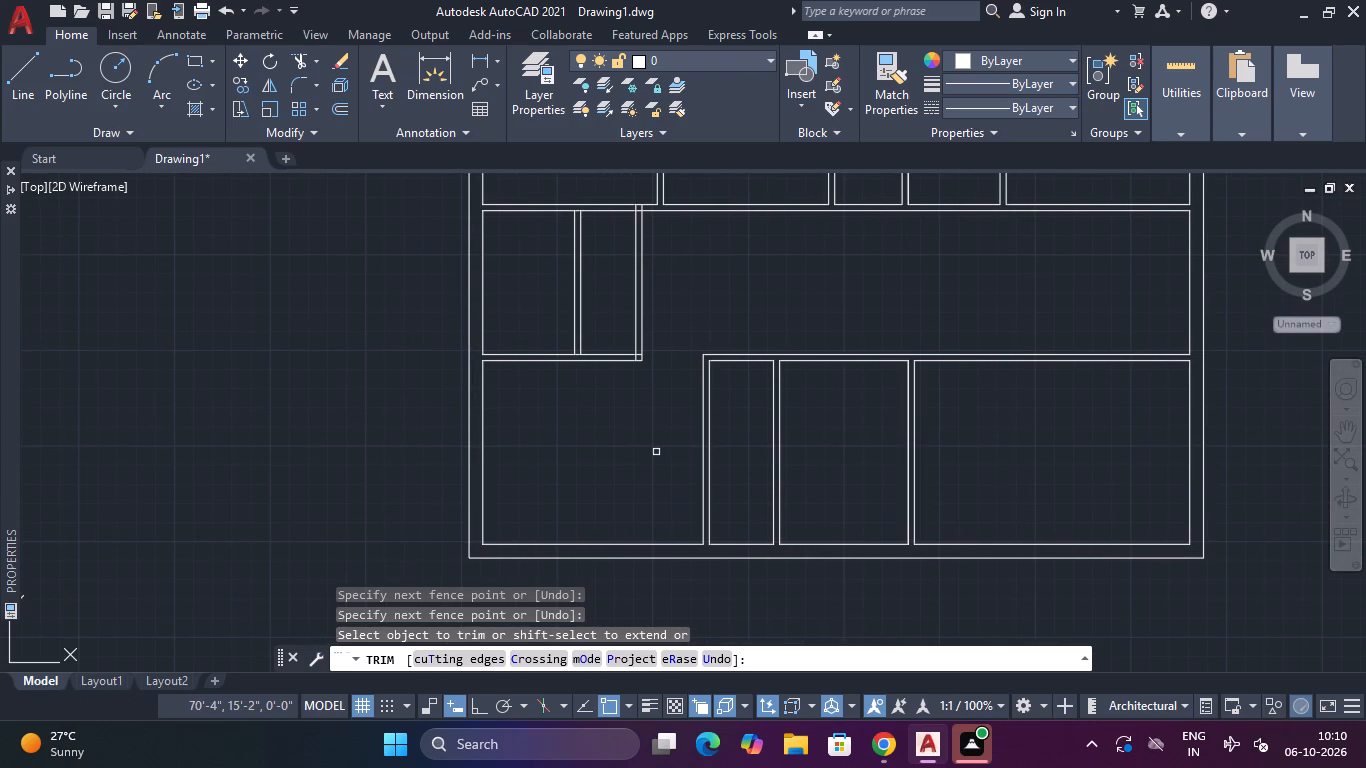
pyautogui.press('Escape')
pyautogui.press('Escape')
# Offset the upper line of the south wall below the middle strip's western rooms 3' to the north.
pyautogui.scroll(4, 650, 335)
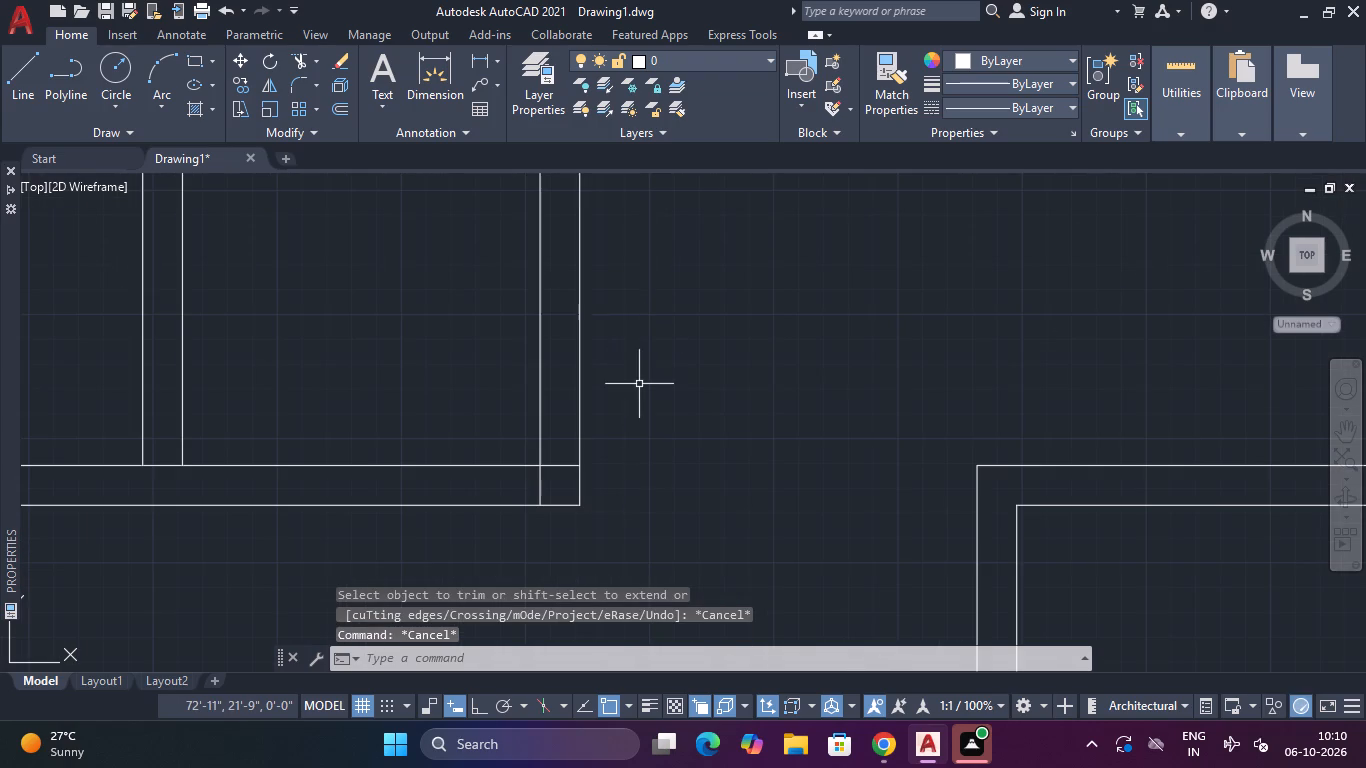
pyautogui.moveTo(717, 377); pyautogui.dragTo(777, 321, button='middle')
pyautogui.moveTo(695, 440); pyautogui.dragTo(766, 397, button='middle')
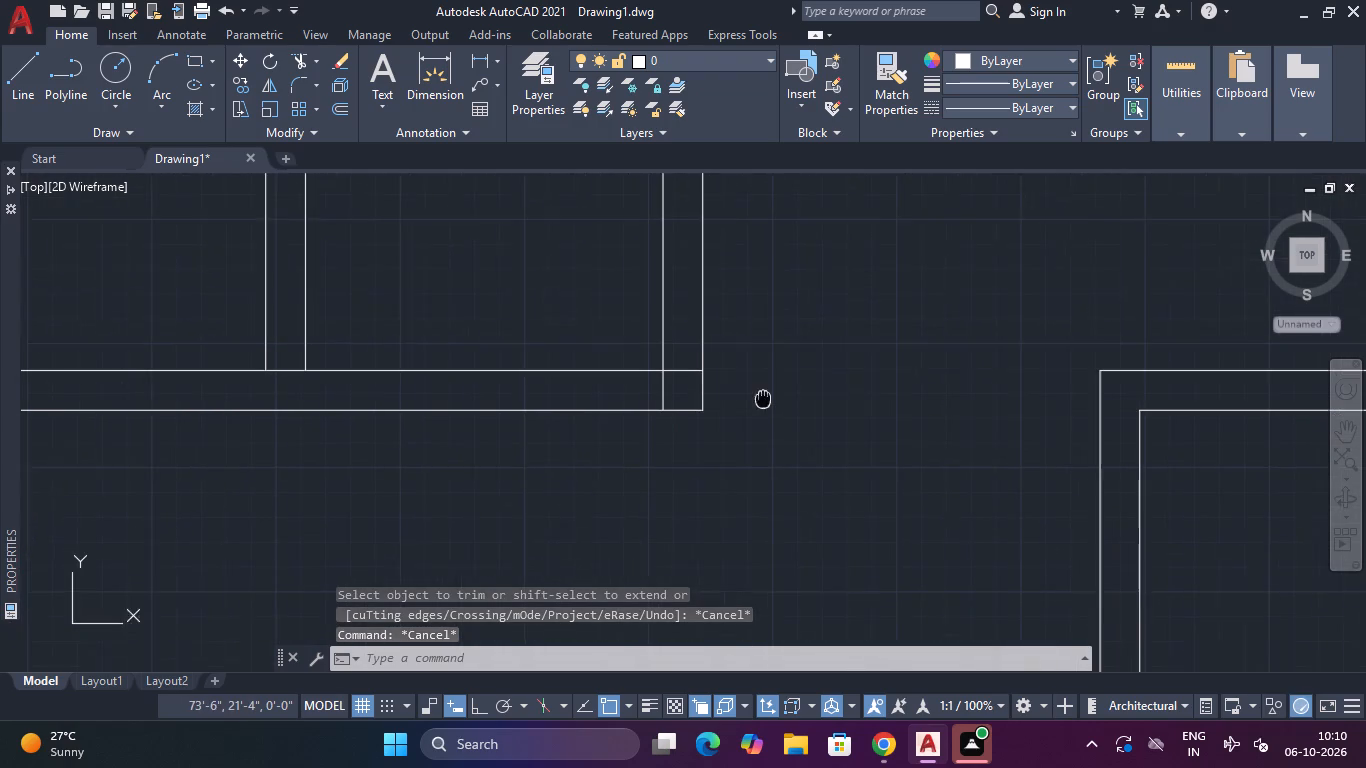
pyautogui.moveTo(766, 397); pyautogui.dragTo(769, 393, button='middle')
pyautogui.write('o')
pyautogui.press('space')
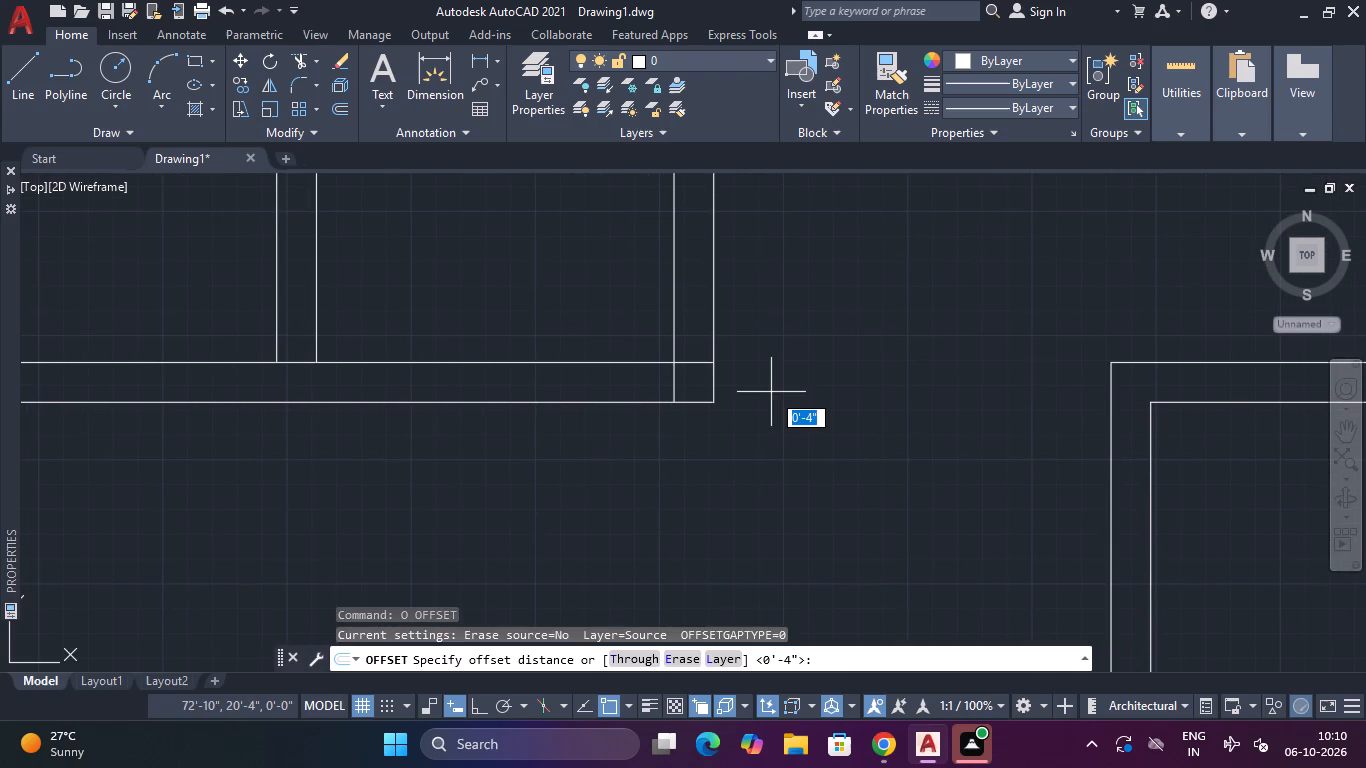
pyautogui.press('3')
pyautogui.press("'")
pyautogui.press('Return')
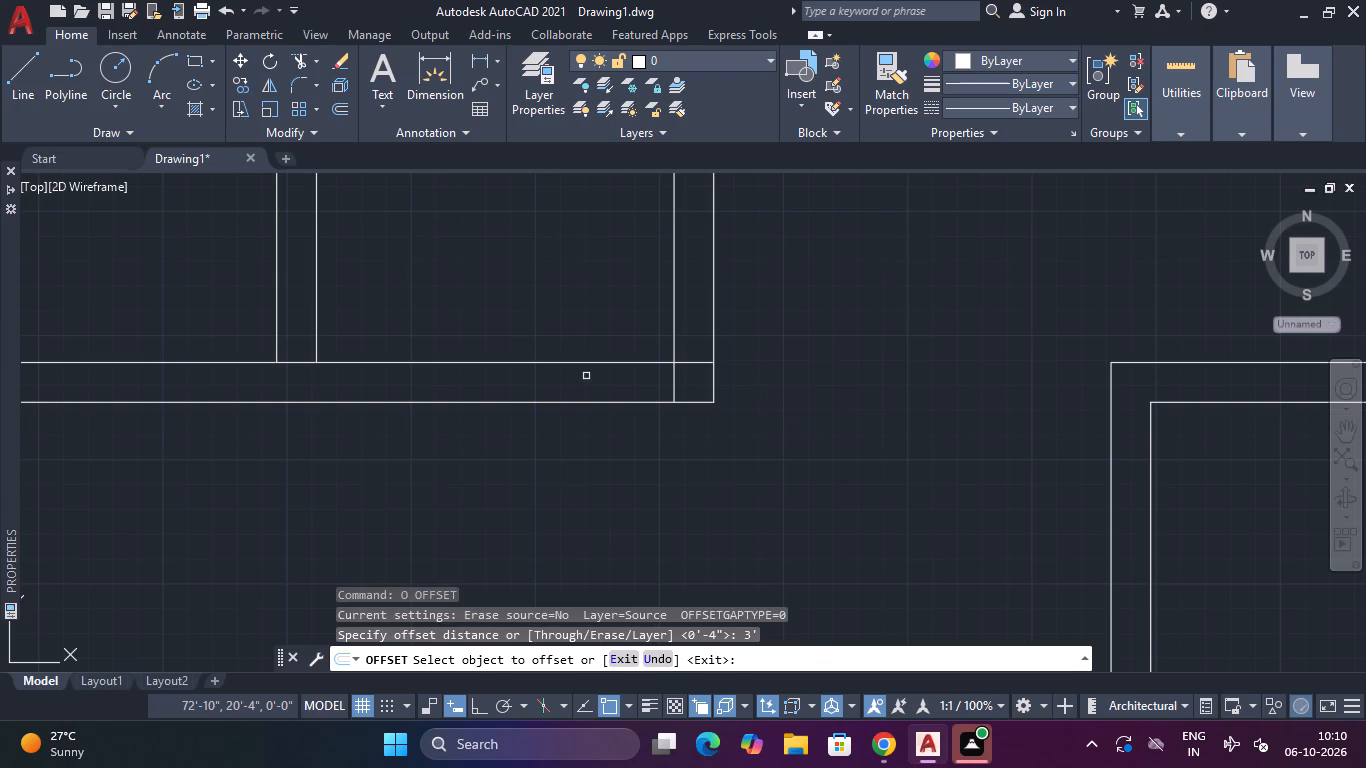
pyautogui.click(582, 364)
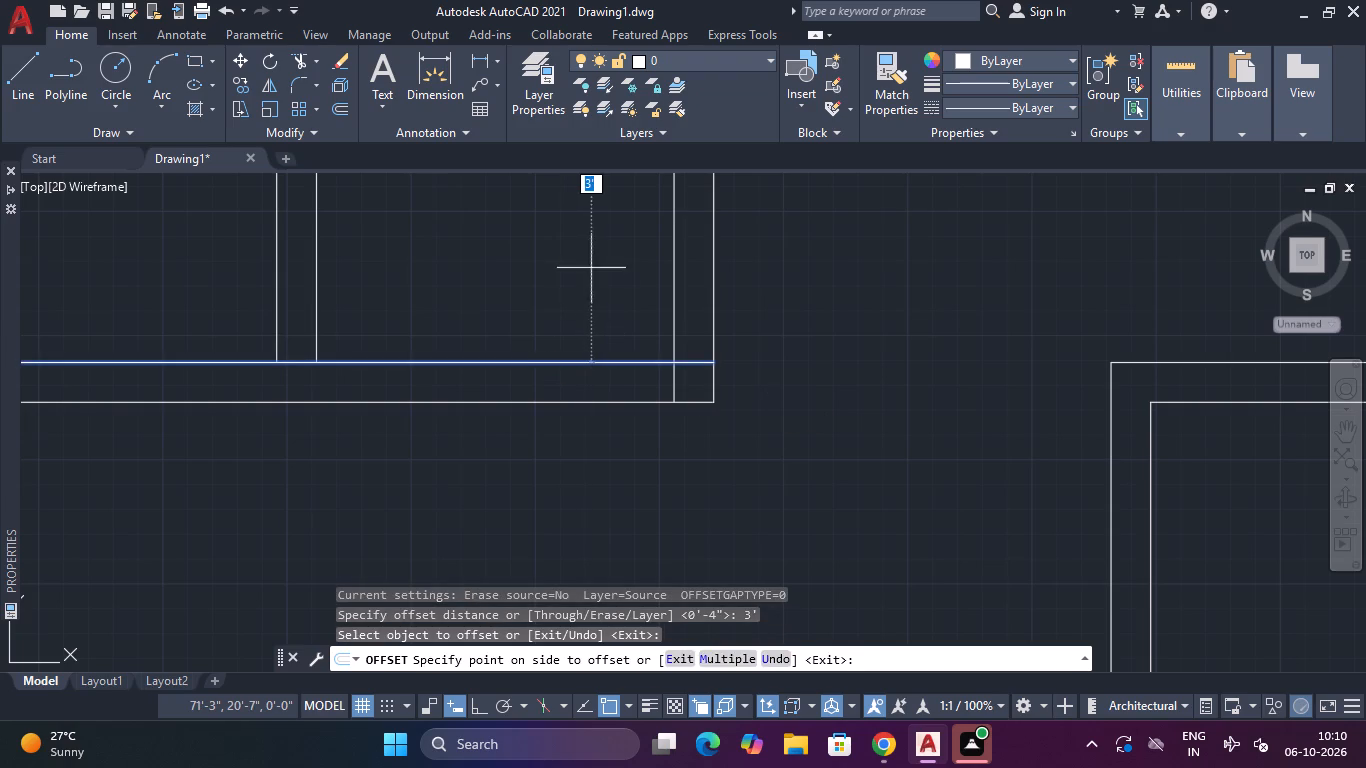
pyautogui.click(591, 268)
pyautogui.scroll(-4, 591, 268)
pyautogui.middleClick(652, 348)
pyautogui.moveTo(632, 255); pyautogui.dragTo(666, 268, button='middle')
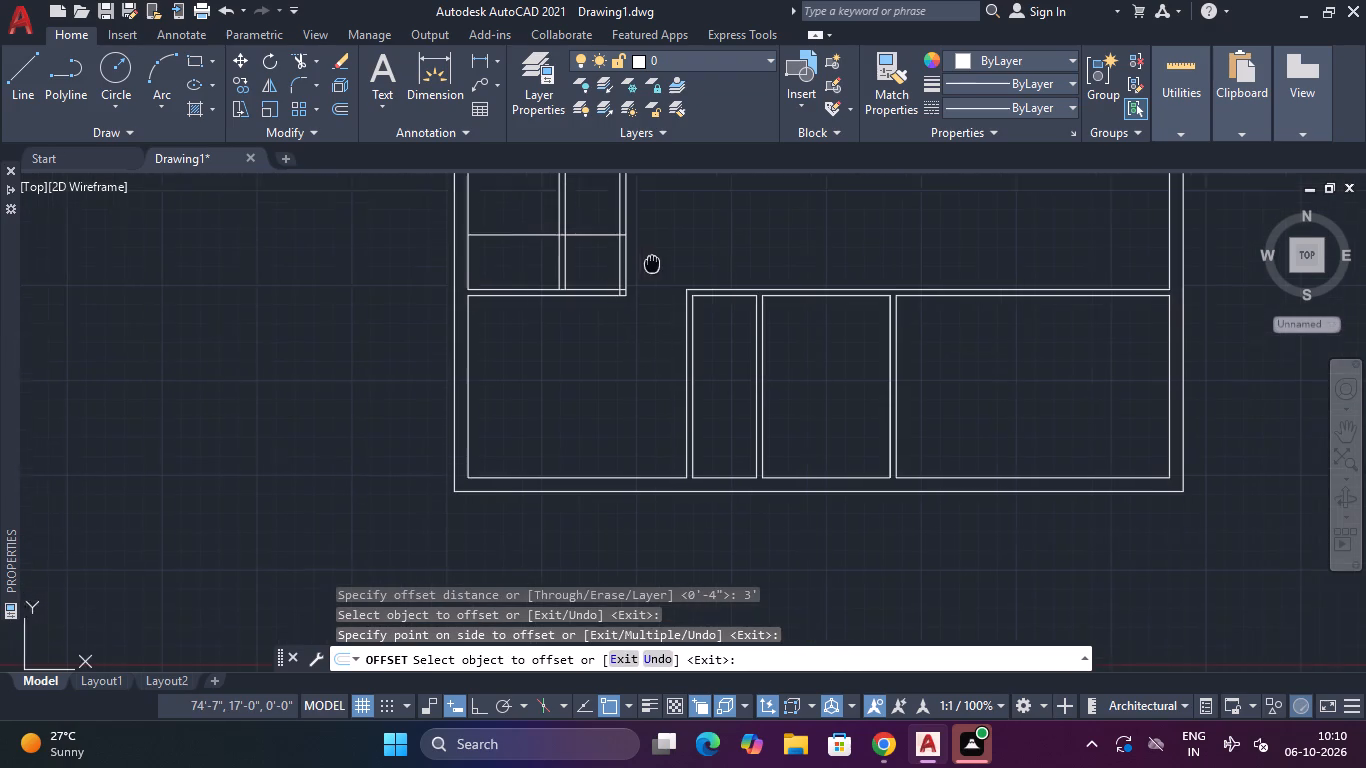
pyautogui.moveTo(666, 268); pyautogui.dragTo(745, 384, button='middle')
pyautogui.press('Escape')
pyautogui.press('Escape')
# Trim the second partition north of the offset line, and trim the offset line everywhere west of that partition.
pyautogui.write('tr')
pyautogui.press('space')
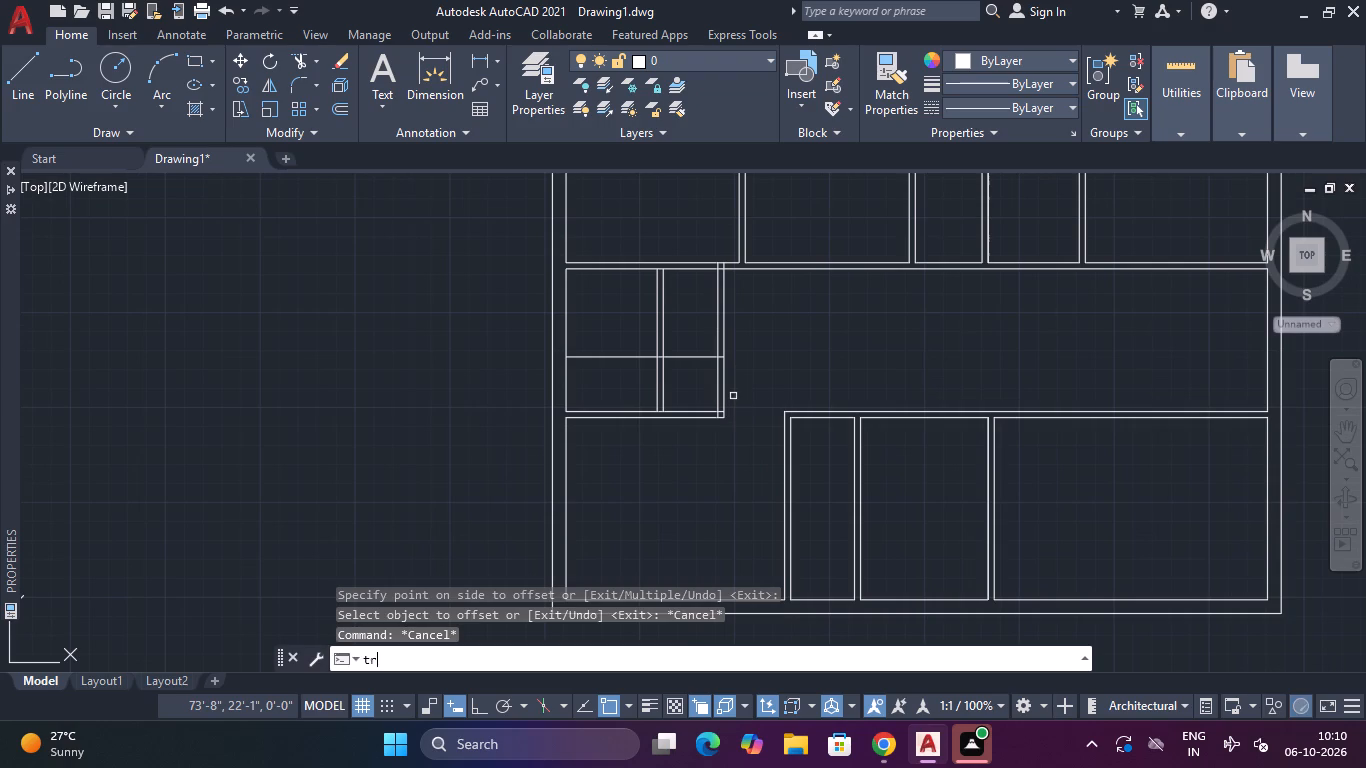
pyautogui.moveTo(761, 337); pyautogui.dragTo(709, 323)
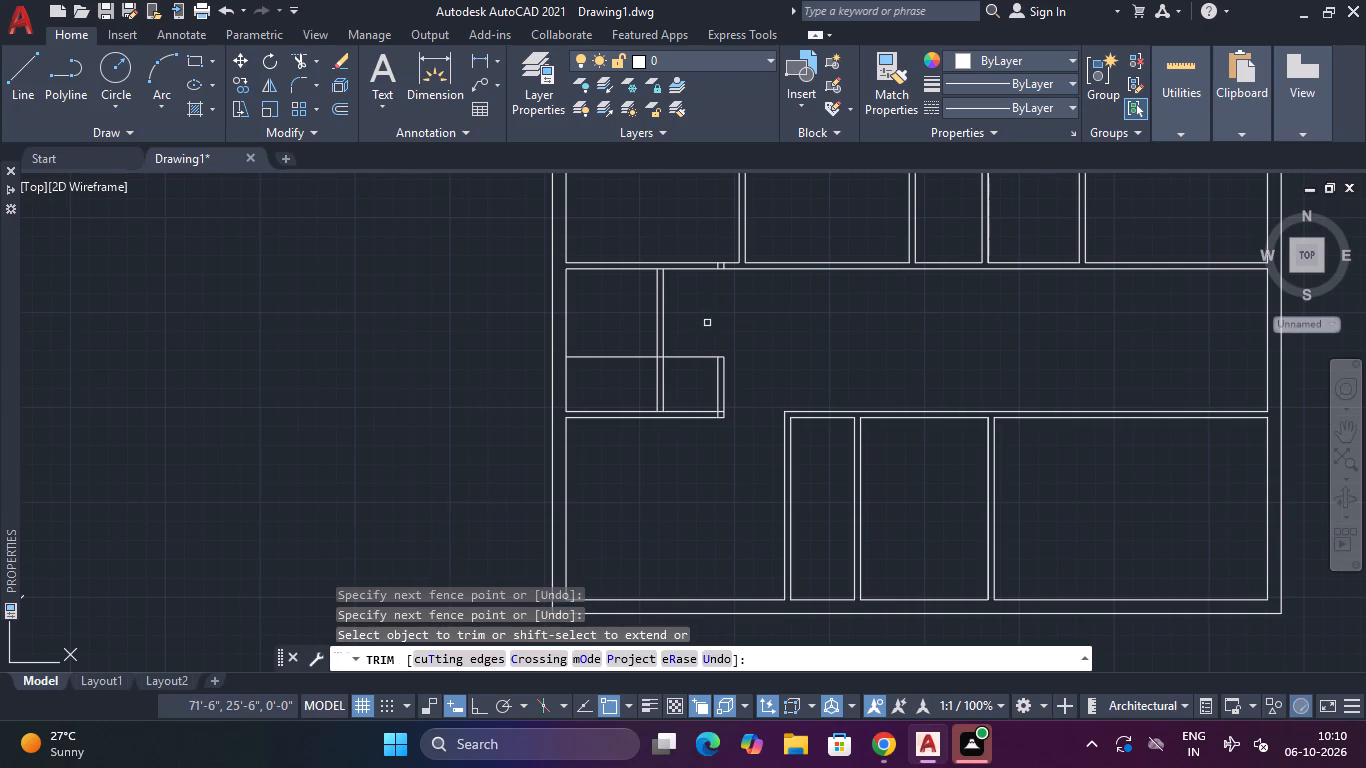
pyautogui.moveTo(682, 341); pyautogui.dragTo(678, 371)
pyautogui.scroll(3, 658, 352)
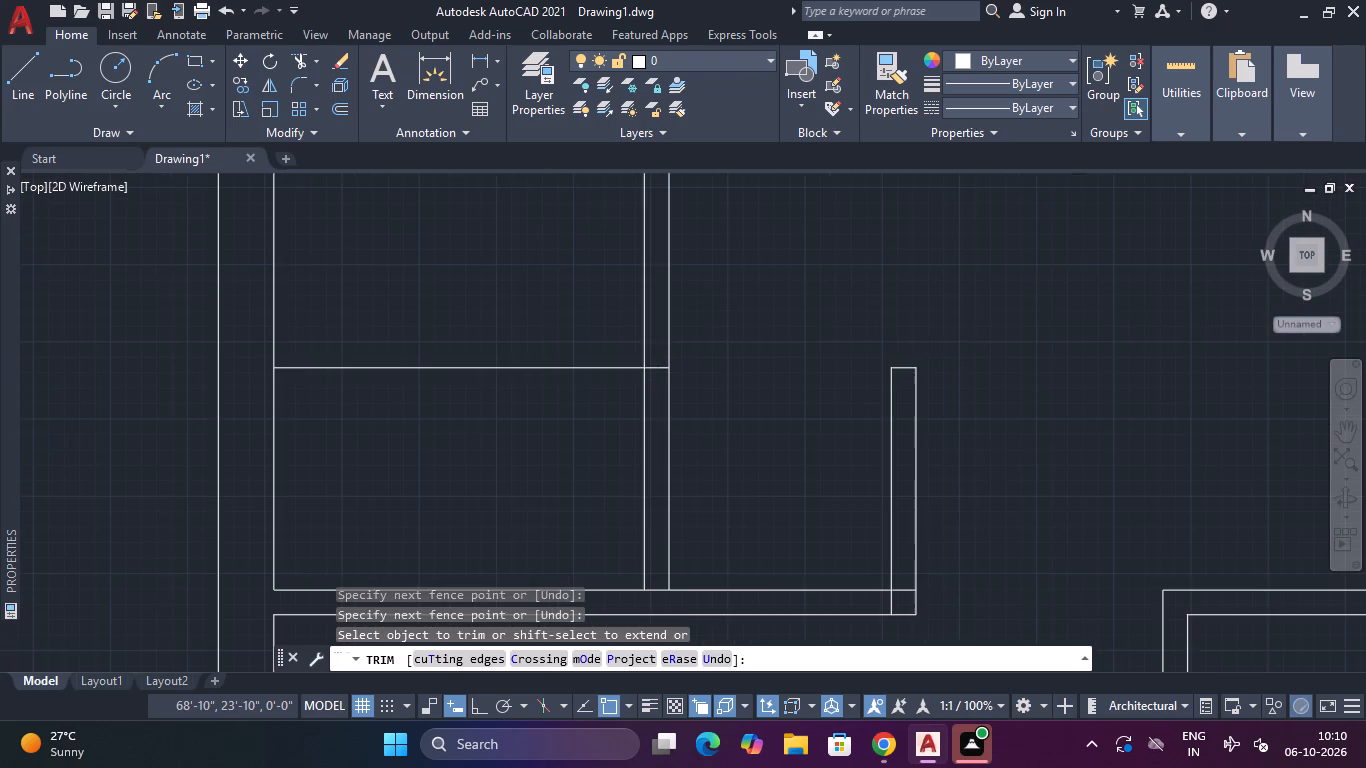
pyautogui.click(656, 353)
pyautogui.click(656, 377)
pyautogui.click(540, 329)
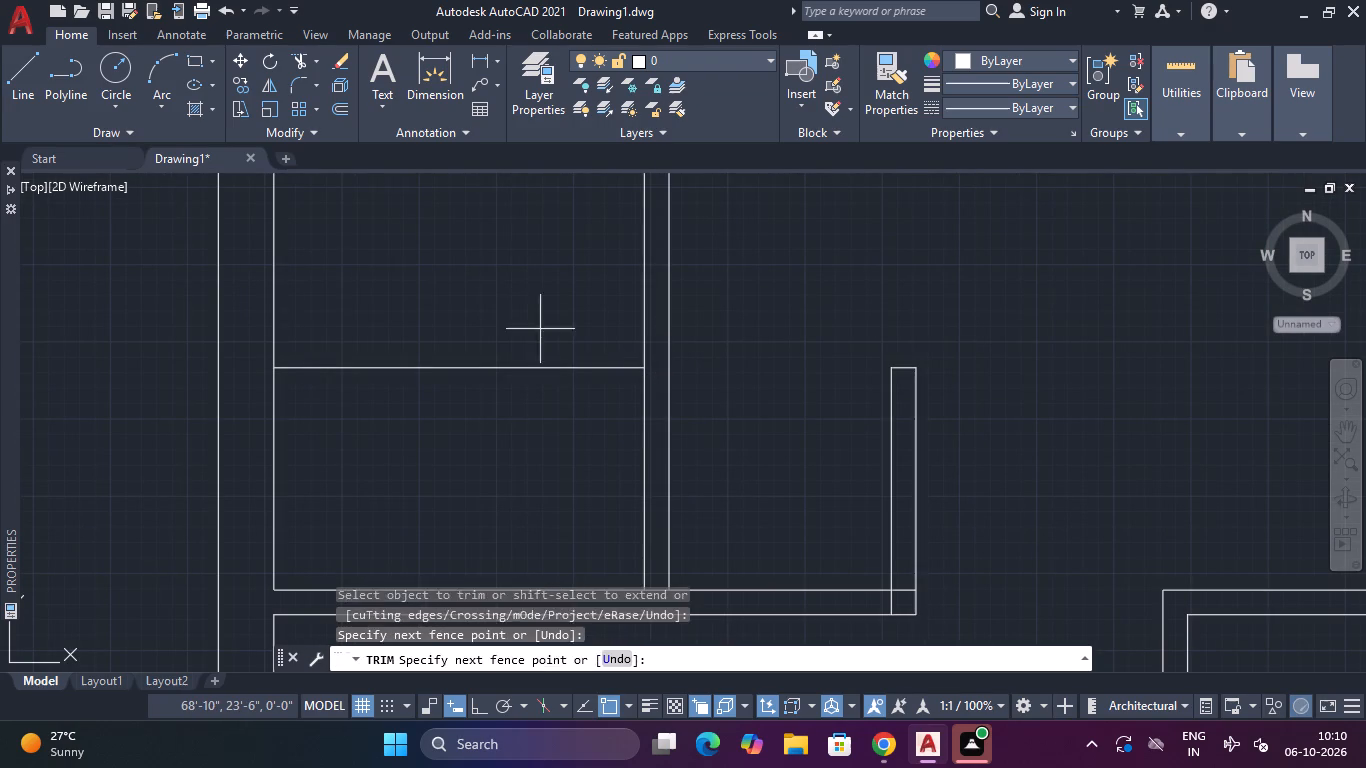
pyautogui.click(525, 381)
# Trim the overlapping lines at the shortened partition's south corner and its leftover stubs inside the north wall.
pyautogui.click(905, 585)
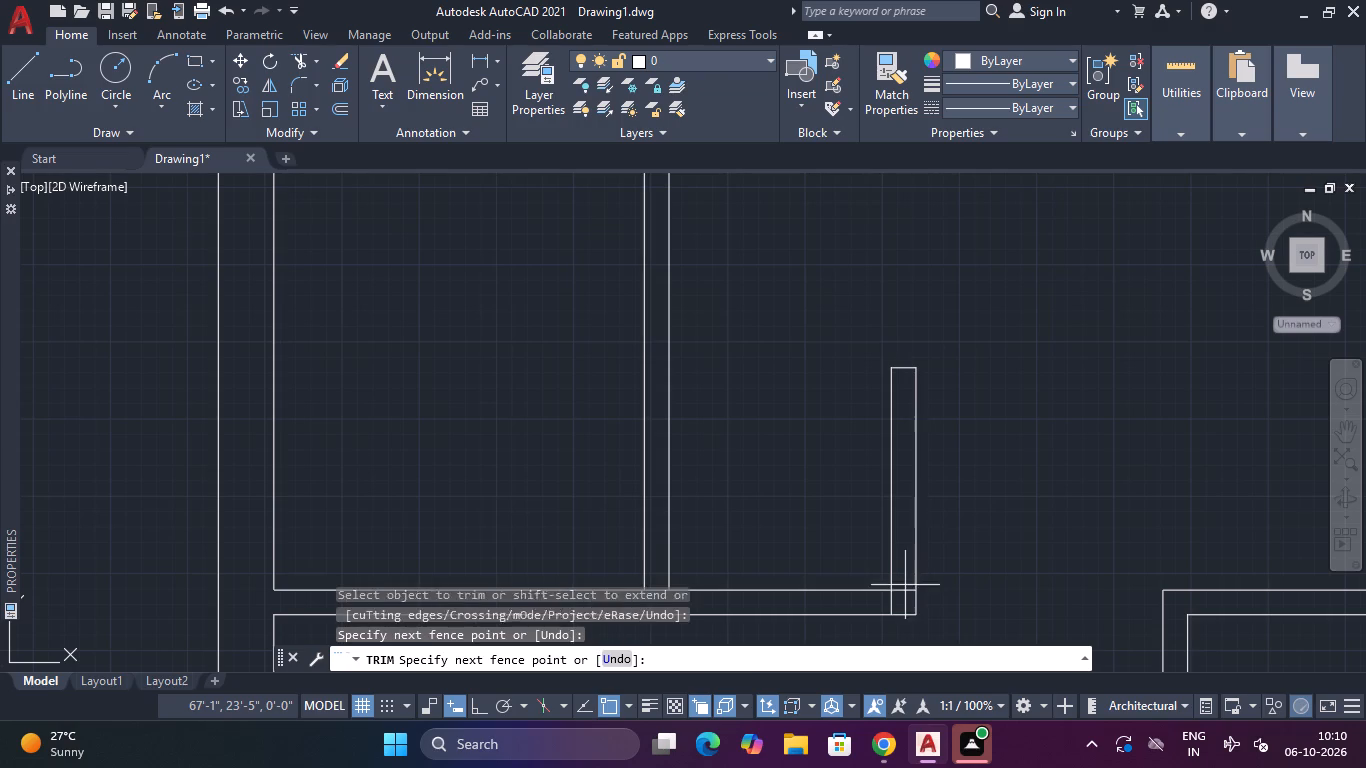
pyautogui.click(888, 598)
pyautogui.scroll(-2, 784, 427)
pyautogui.moveTo(784, 427); pyautogui.dragTo(765, 494, button='middle')
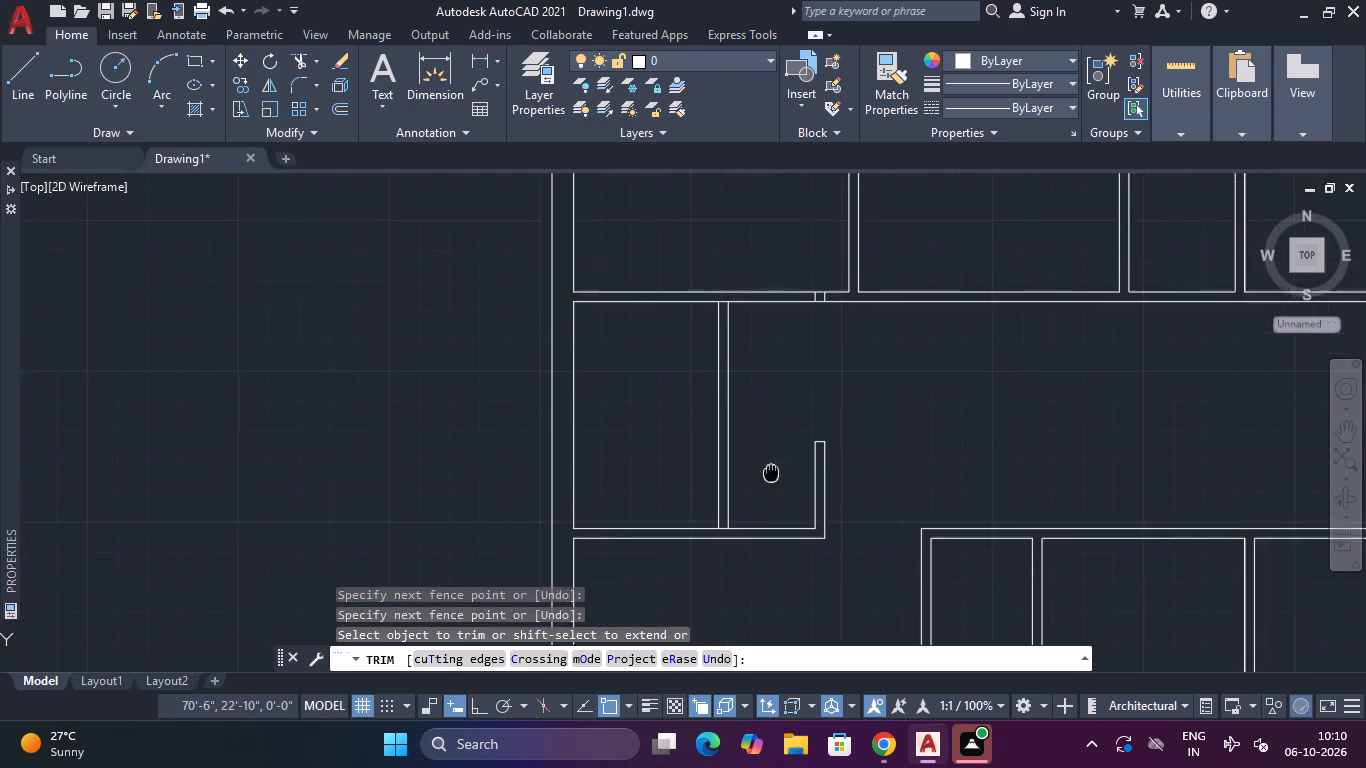
pyautogui.moveTo(765, 494); pyautogui.dragTo(757, 527, button='middle')
pyautogui.scroll(3, 810, 386)
pyautogui.click(829, 274)
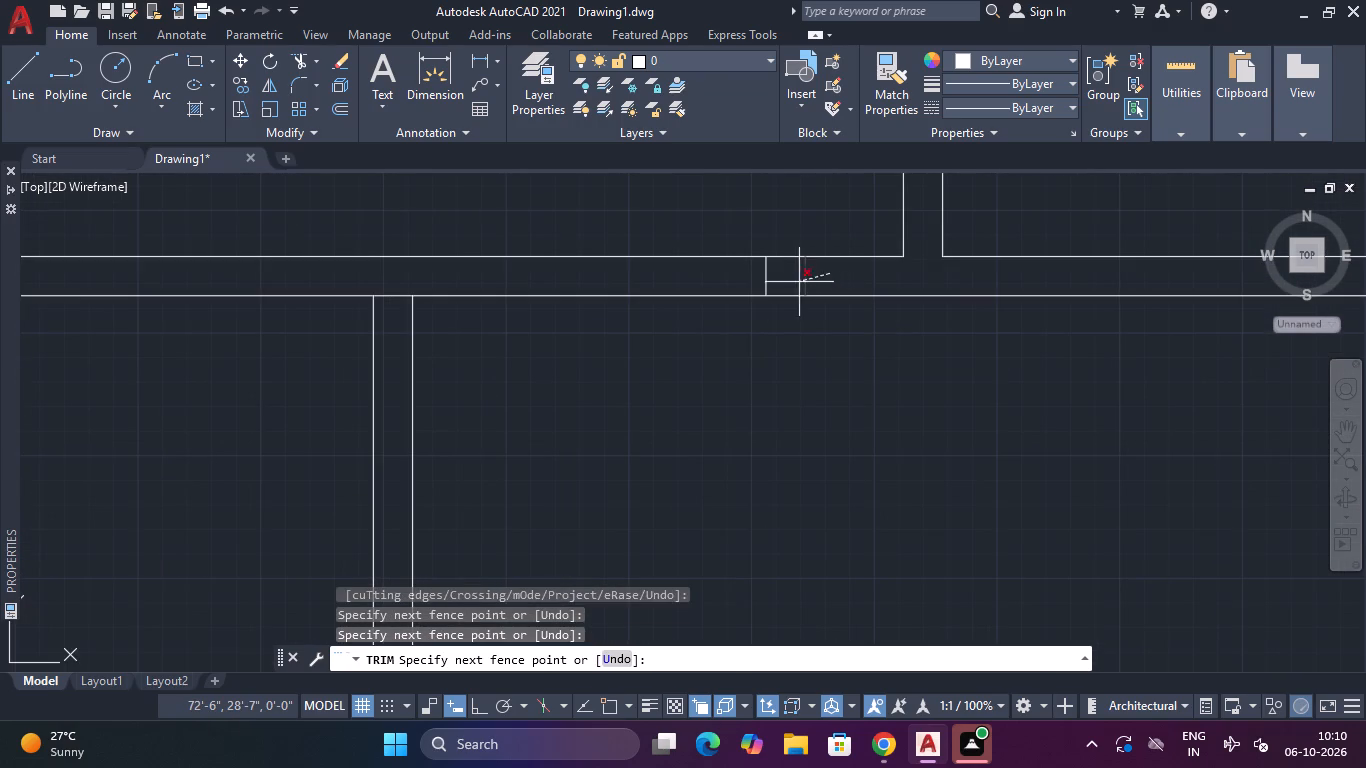
pyautogui.click(737, 280)
pyautogui.scroll(-3, 736, 293)
pyautogui.moveTo(762, 400); pyautogui.dragTo(801, 330, button='middle')
pyautogui.press('Escape')
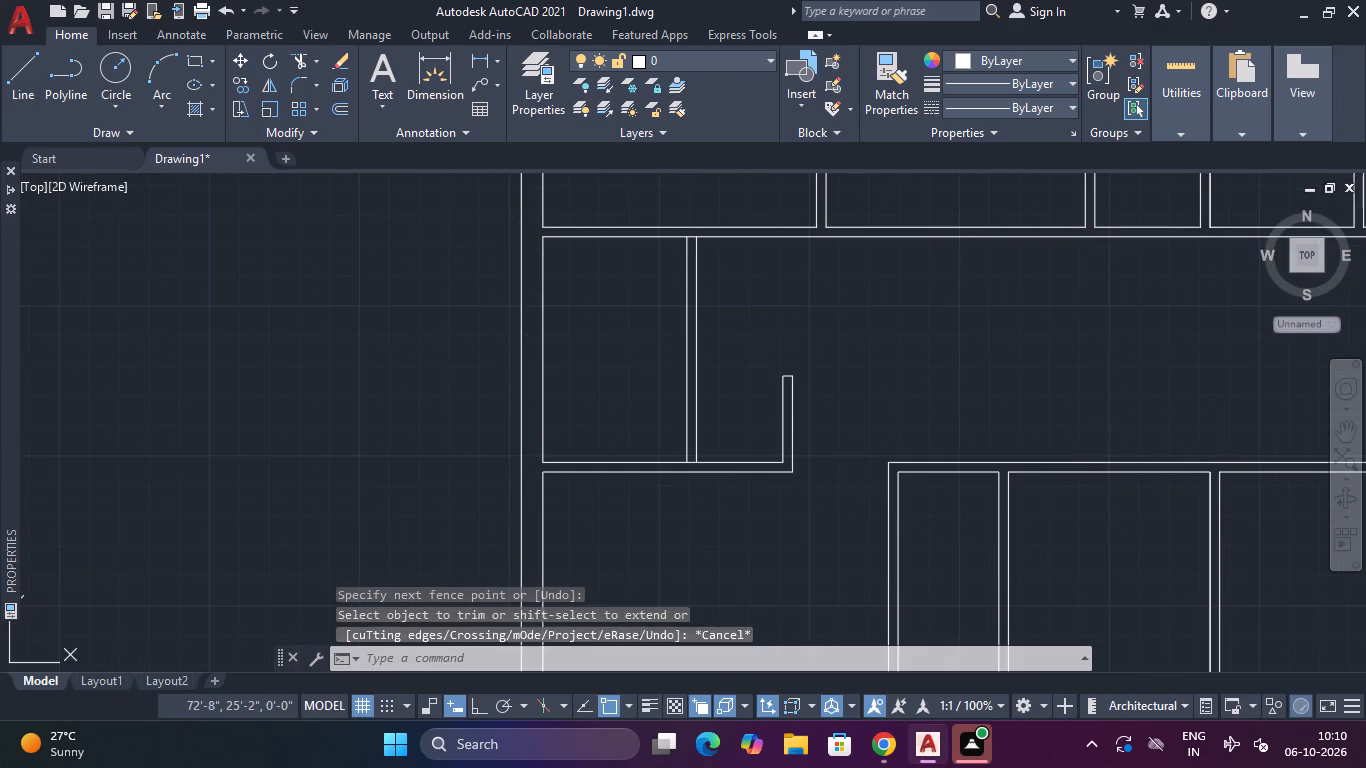
pyautogui.press('Escape')
pyautogui.press('Escape')
pyautogui.press('Escape')
# With Ortho on, draw a horizontal line about 10' long eastward from the shortened partition's northeast corner.
pyautogui.scroll(1, 872, 475)
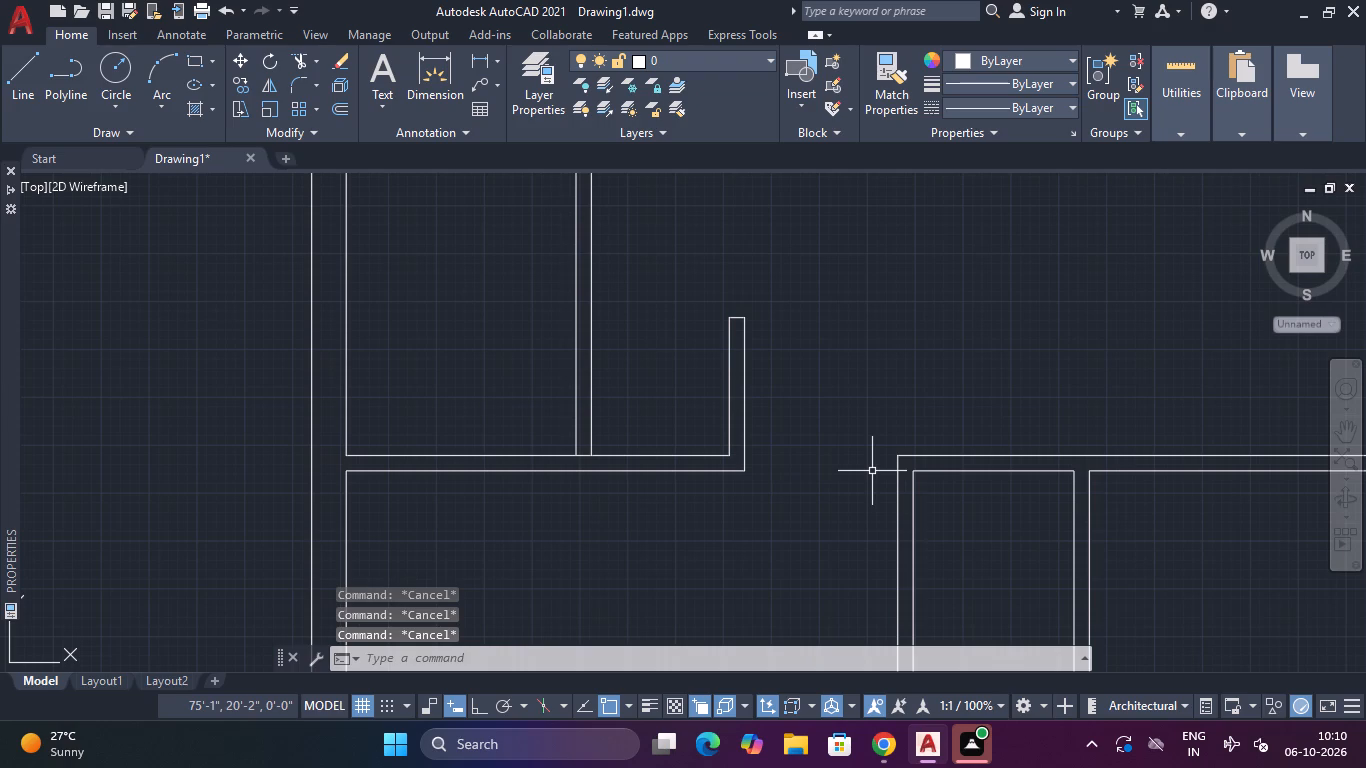
pyautogui.write('l')
pyautogui.press('space')
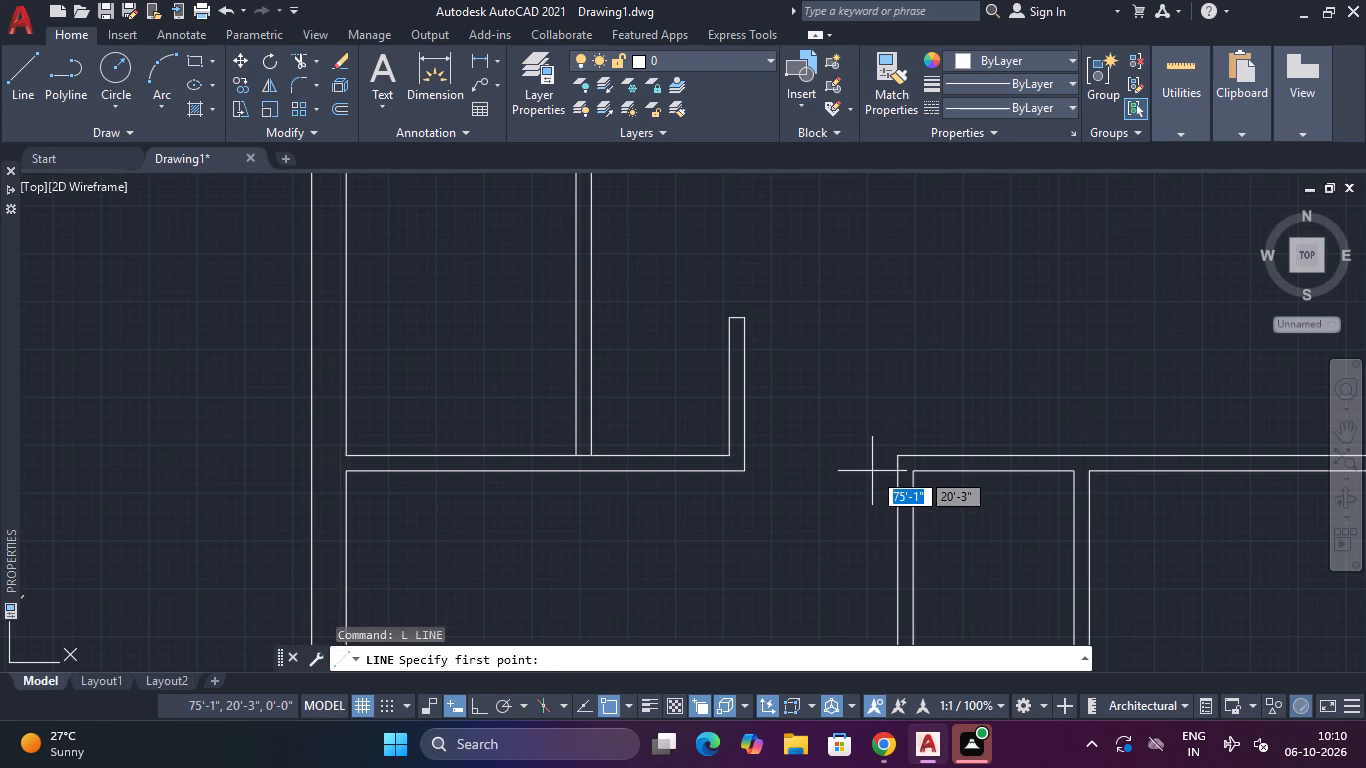
pyautogui.click(746, 321)
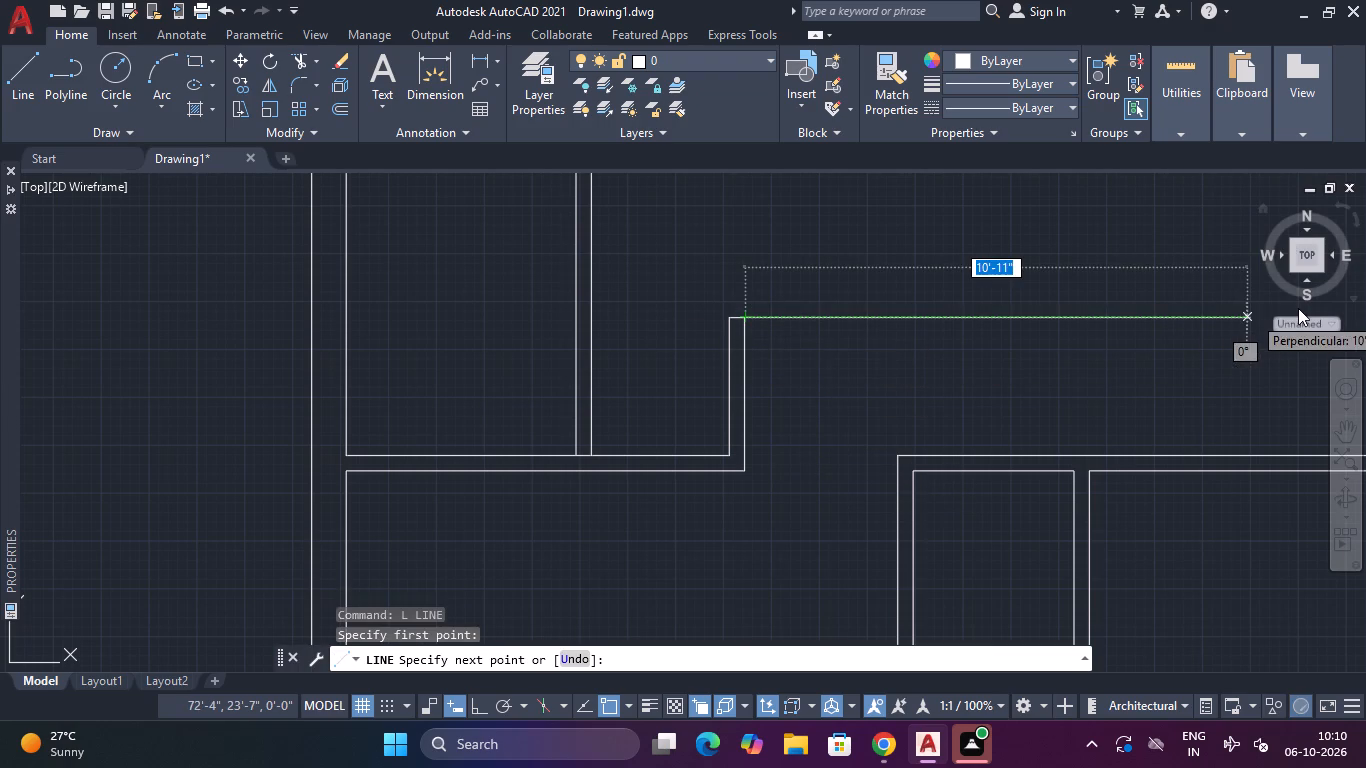
pyautogui.press('F8')
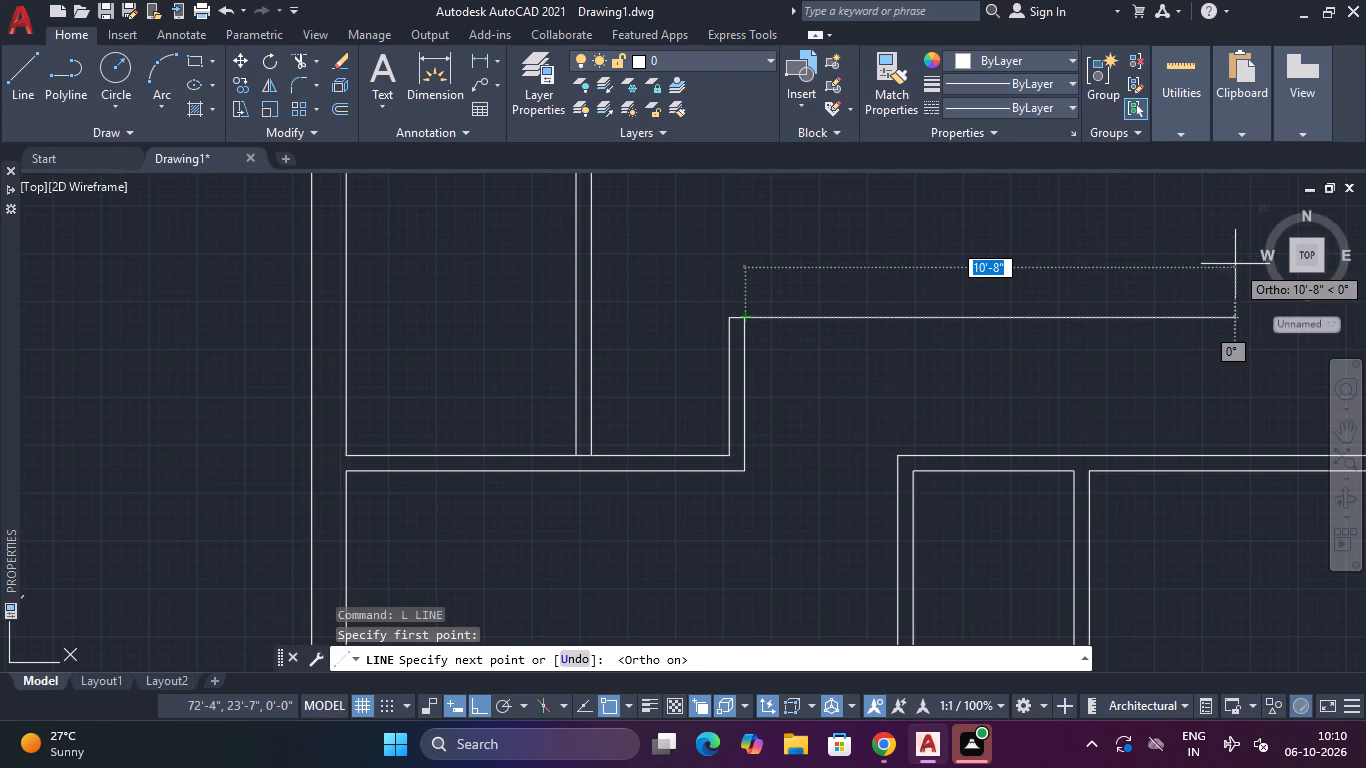
pyautogui.click(1254, 334)
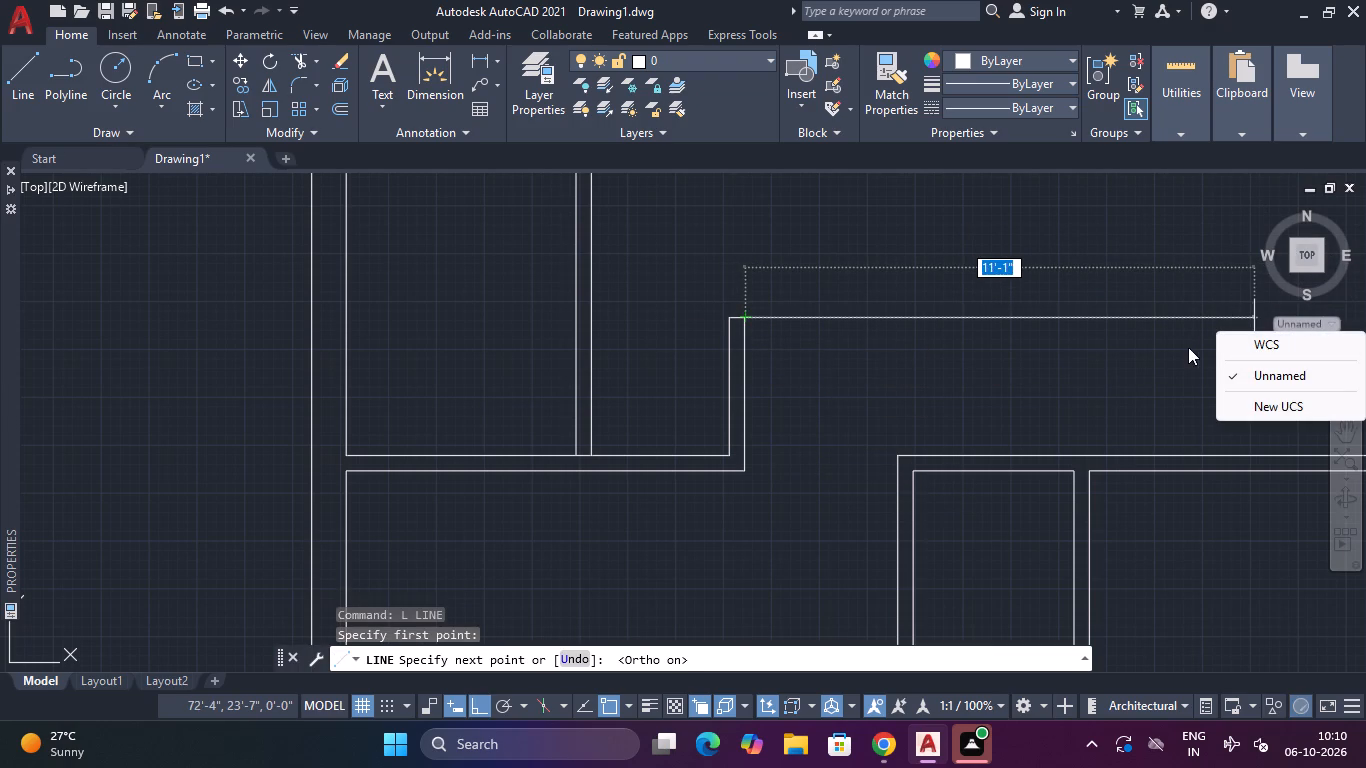
pyautogui.click(1106, 360)
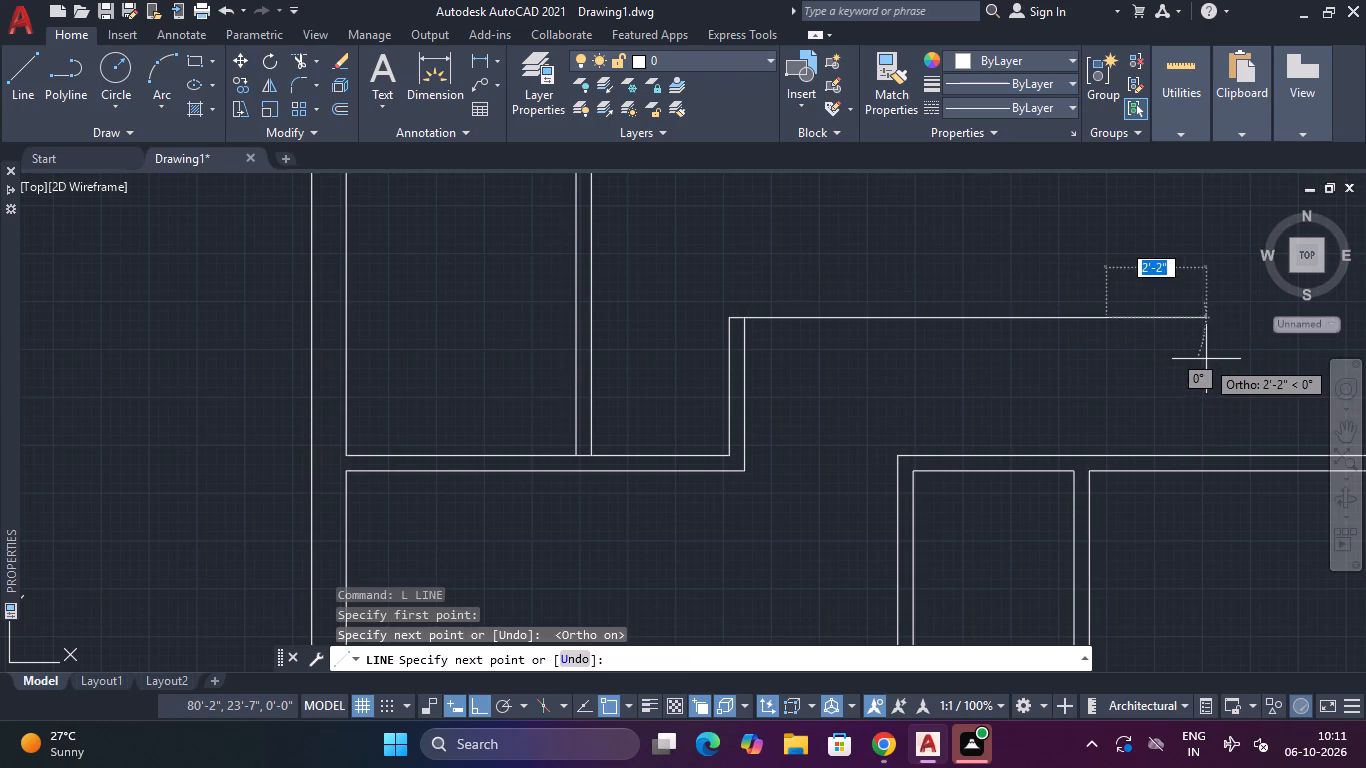
pyautogui.click(1206, 359)
pyautogui.press('Escape')
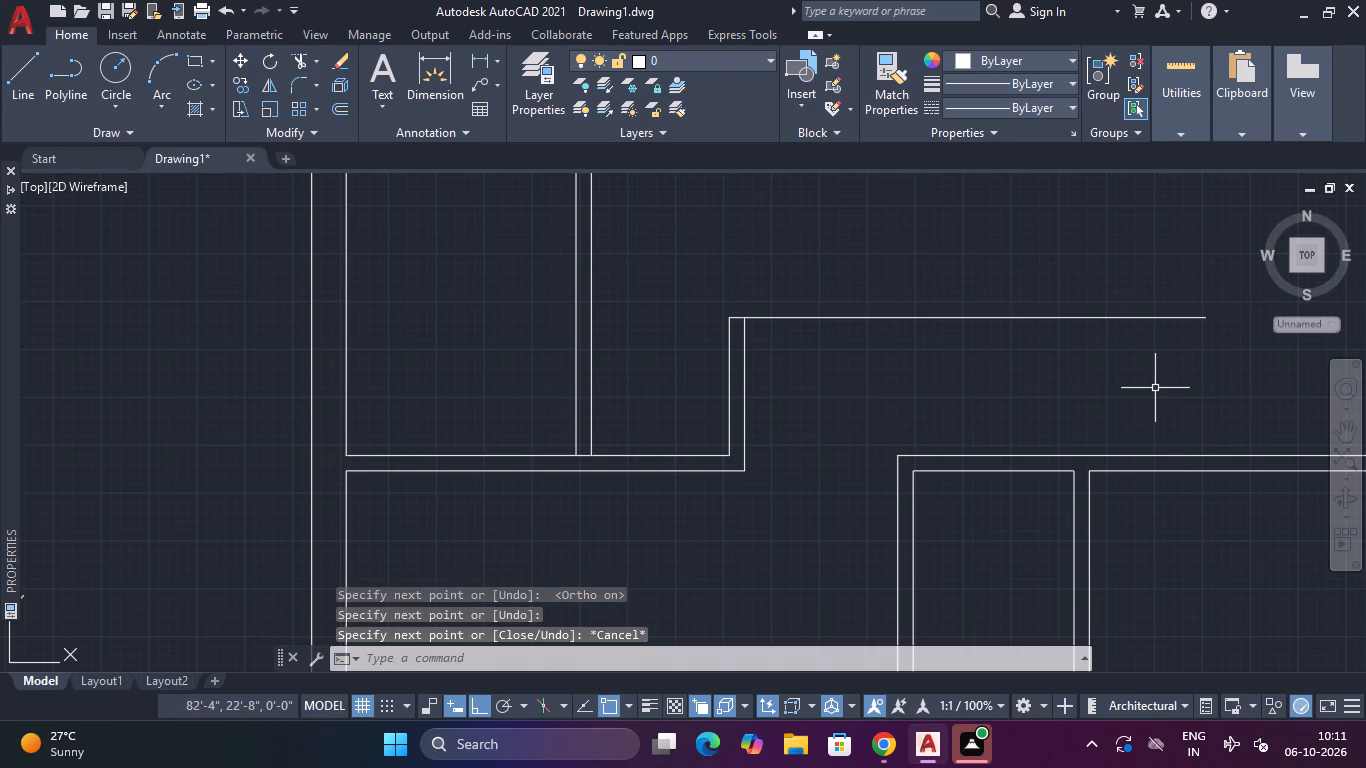
# Extend both lines of the south row's first partition north to the newly drawn horizontal line.
pyautogui.write('ex')
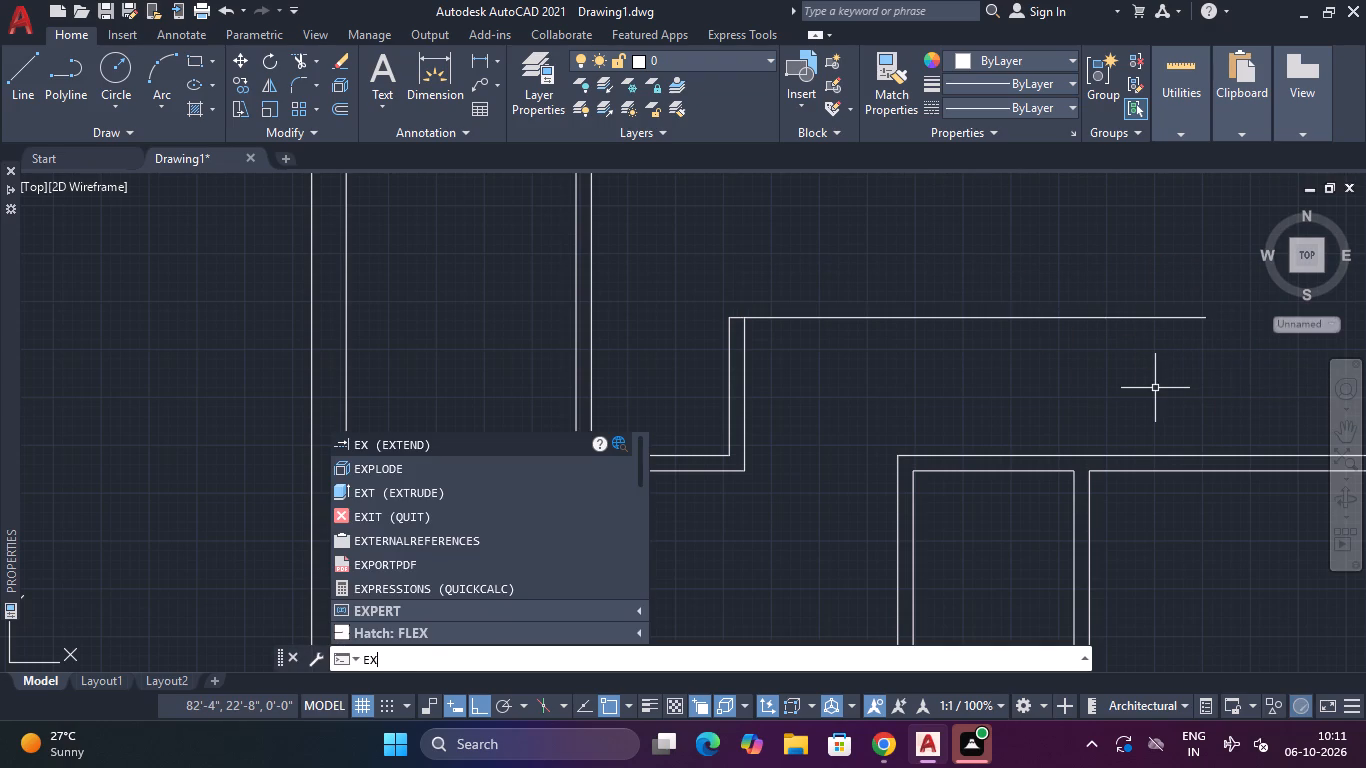
pyautogui.press('Return')
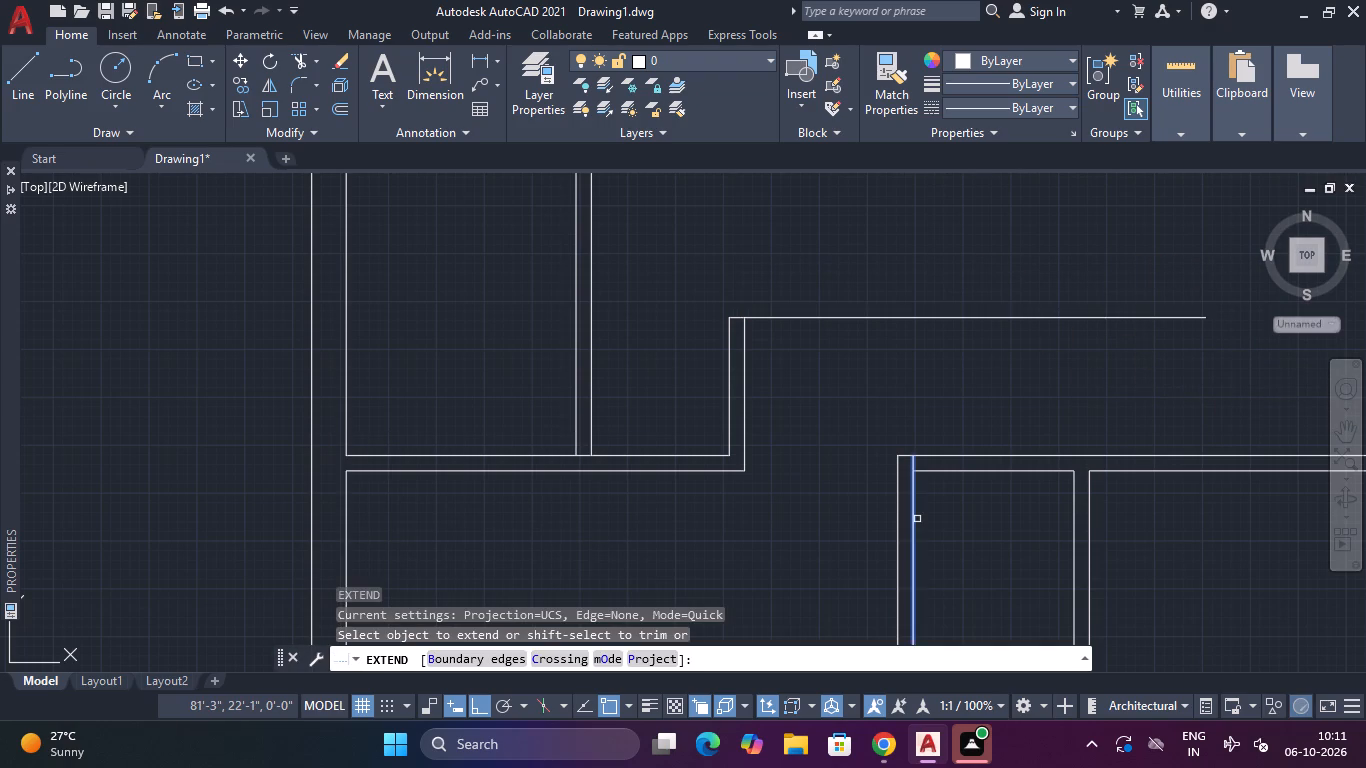
pyautogui.click(915, 514)
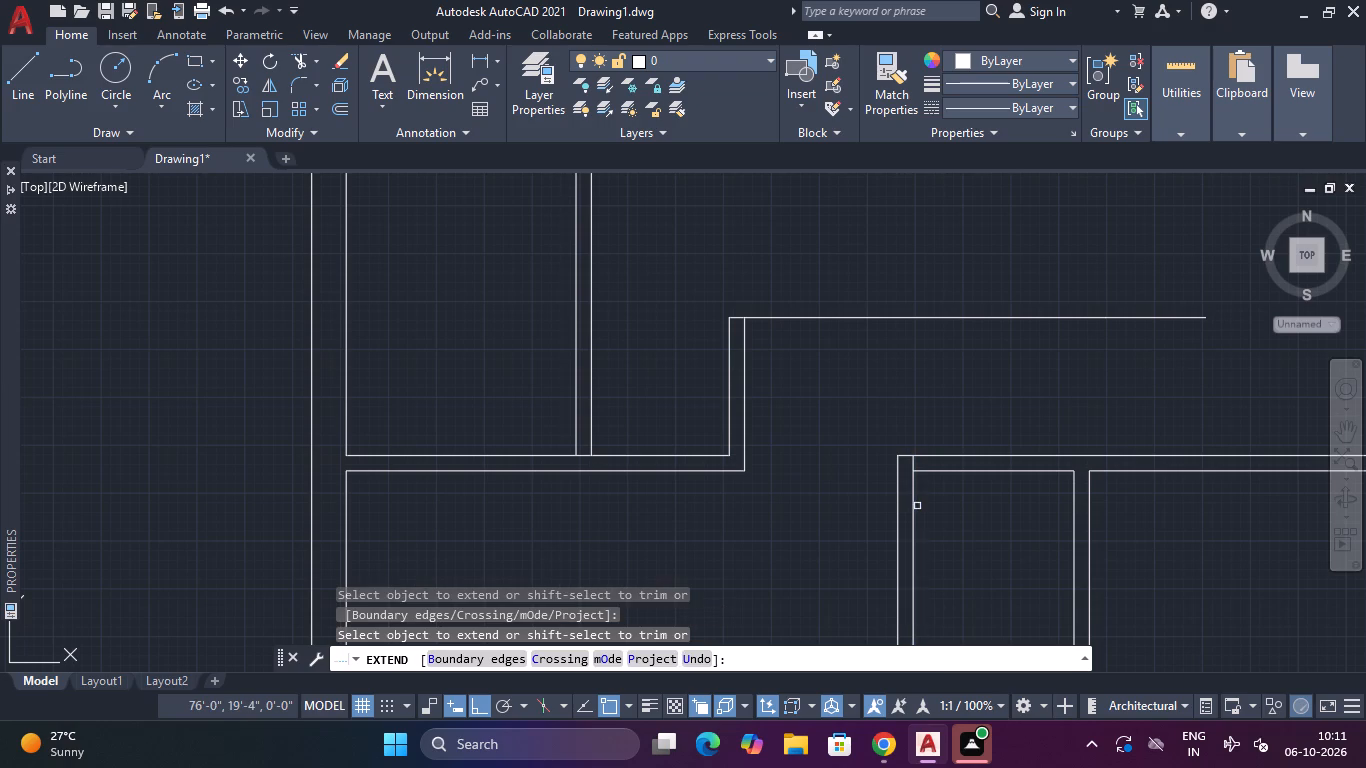
pyautogui.click(914, 523)
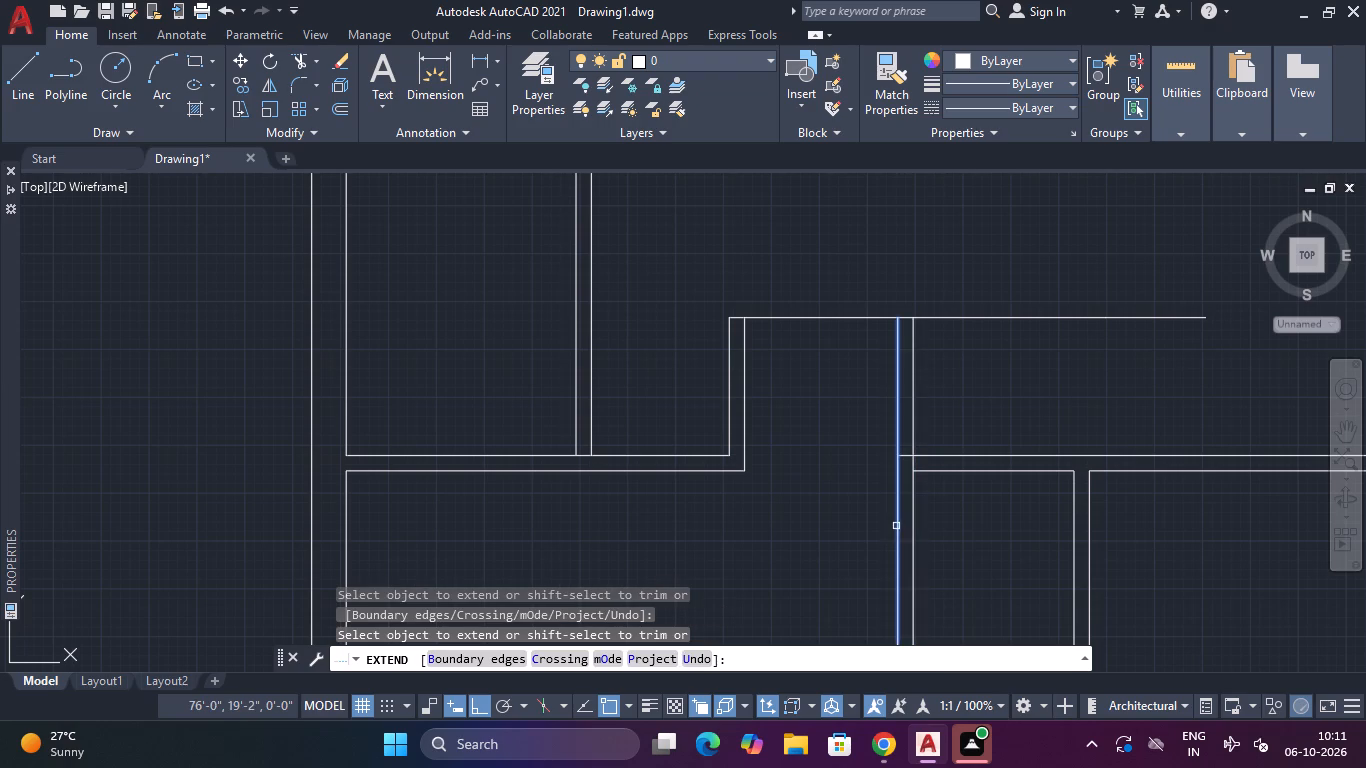
pyautogui.click(898, 523)
pyautogui.press('Escape')
pyautogui.press('Escape')
pyautogui.press('Escape')
pyautogui.press('Escape')
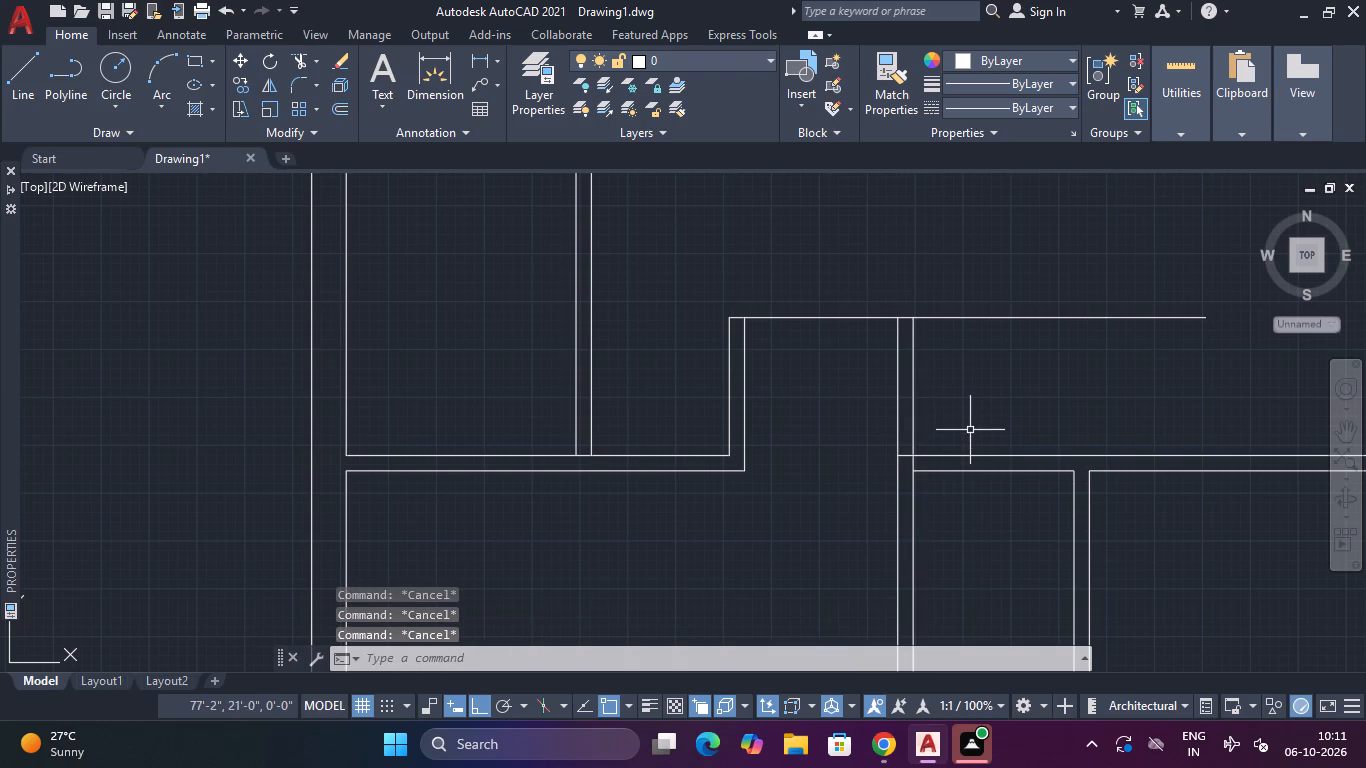
pyautogui.press('Escape')
# Trim the new horizontal line east of the extended partition and remove its leftover piece.
pyautogui.write('tr')
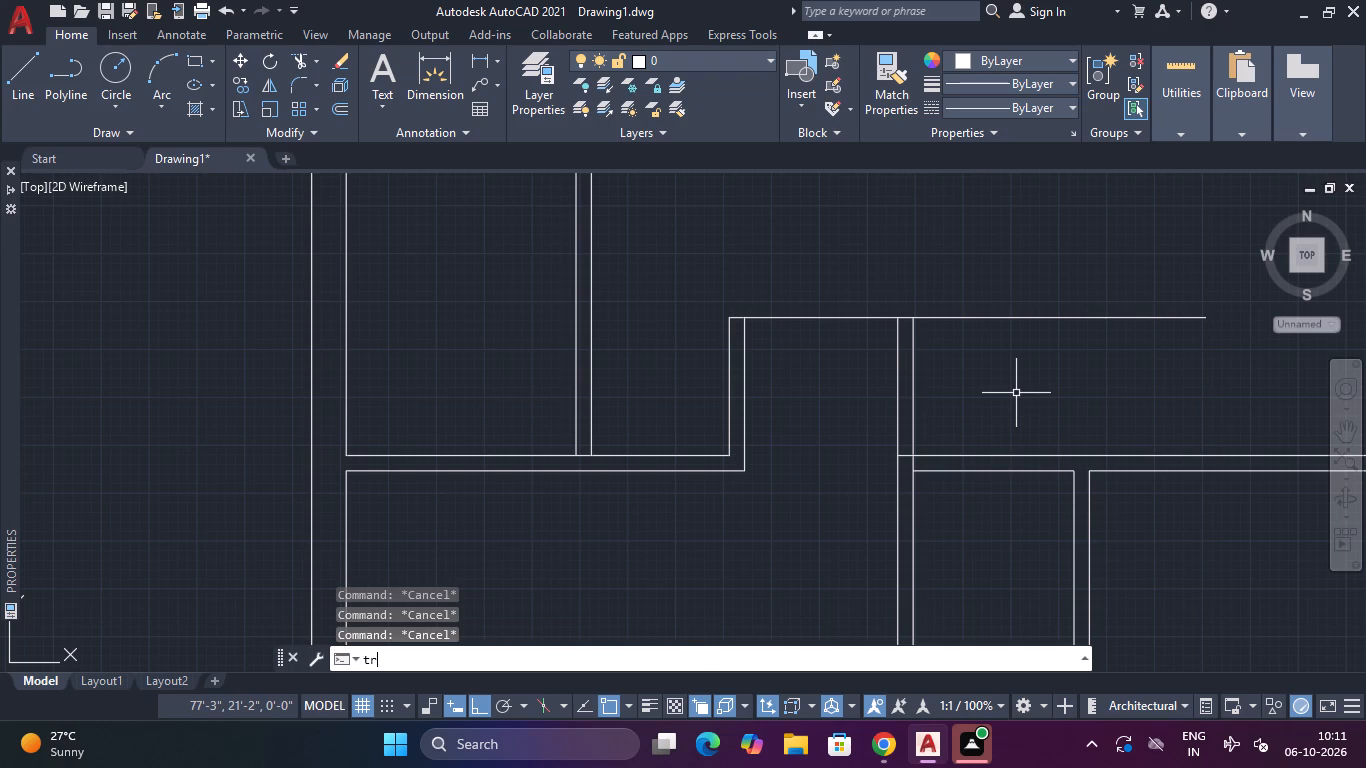
pyautogui.press('space')
pyautogui.moveTo(1032, 296); pyautogui.dragTo(1033, 339)
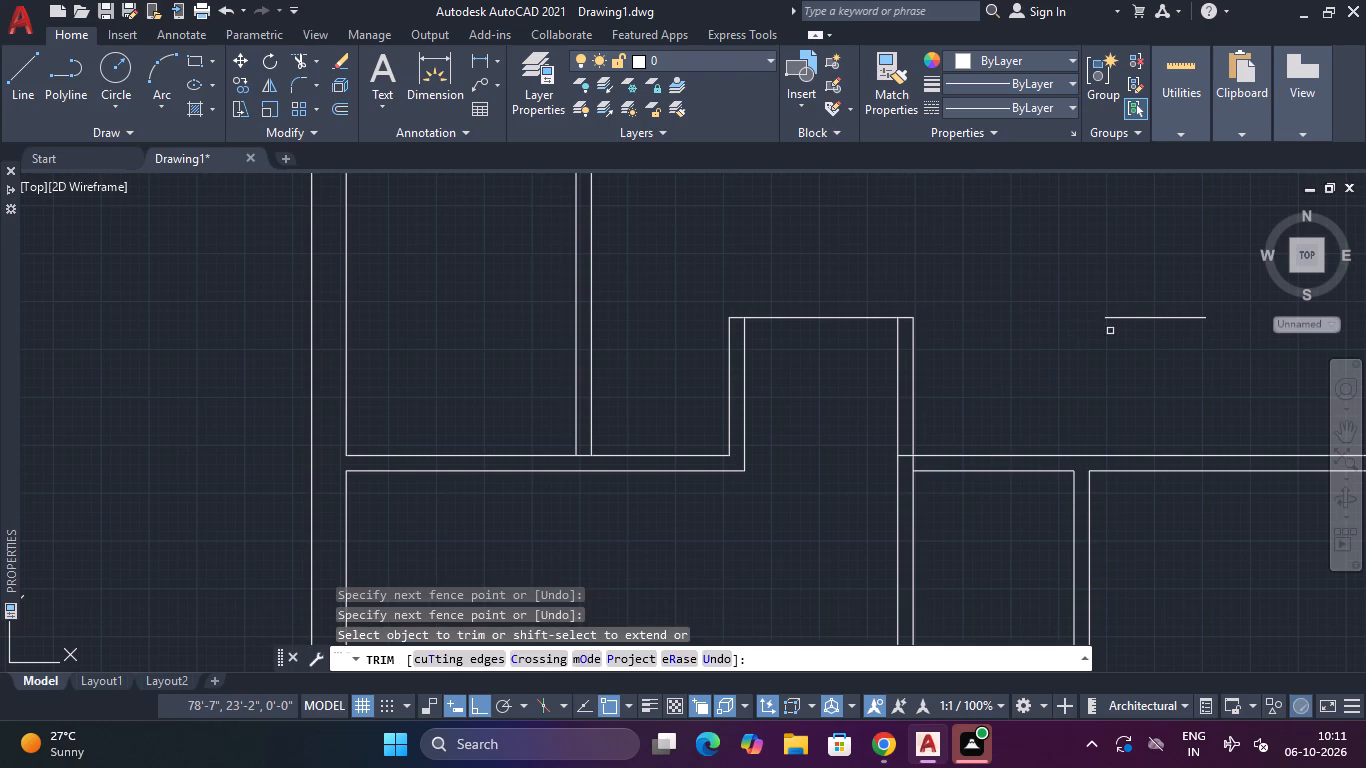
pyautogui.moveTo(1143, 246); pyautogui.dragTo(1135, 337)
pyautogui.click(832, 276)
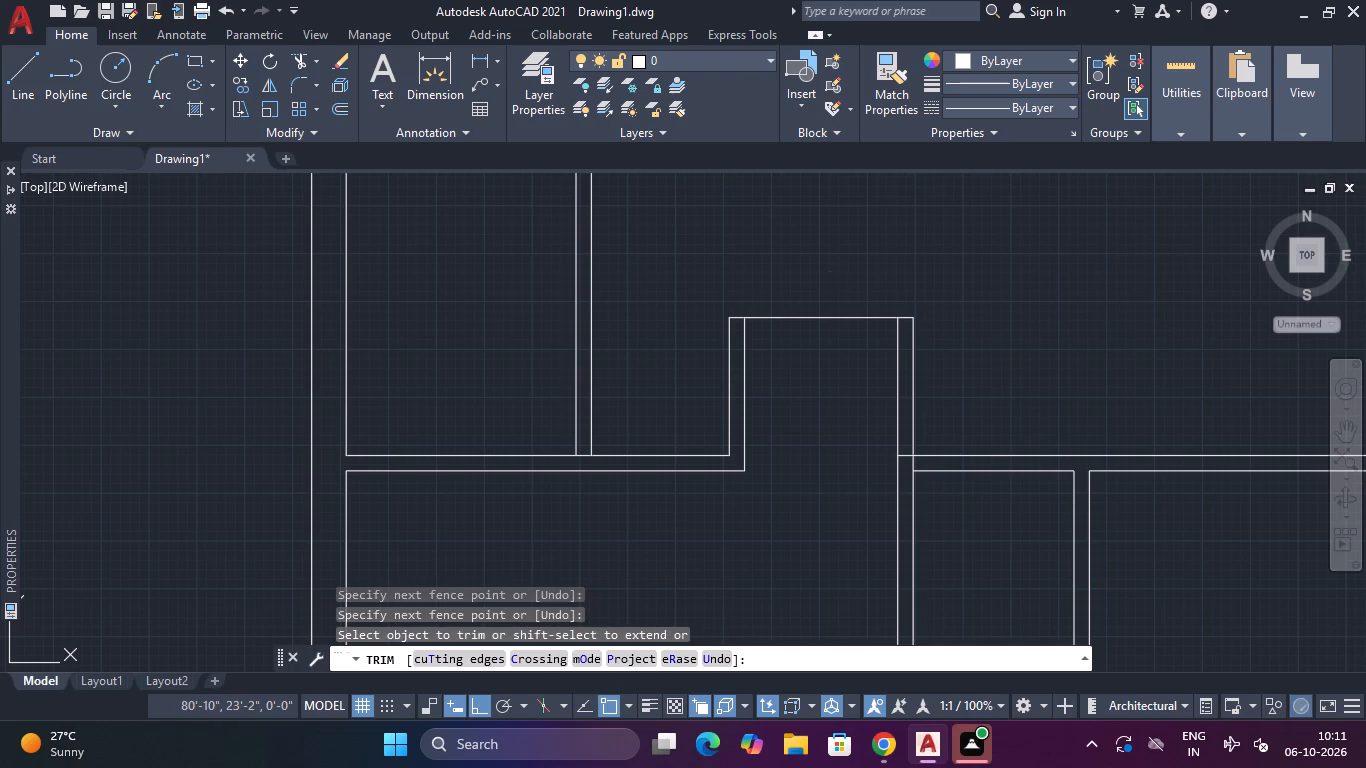
pyautogui.press('Escape')
pyautogui.press('Escape')
pyautogui.press('Escape')
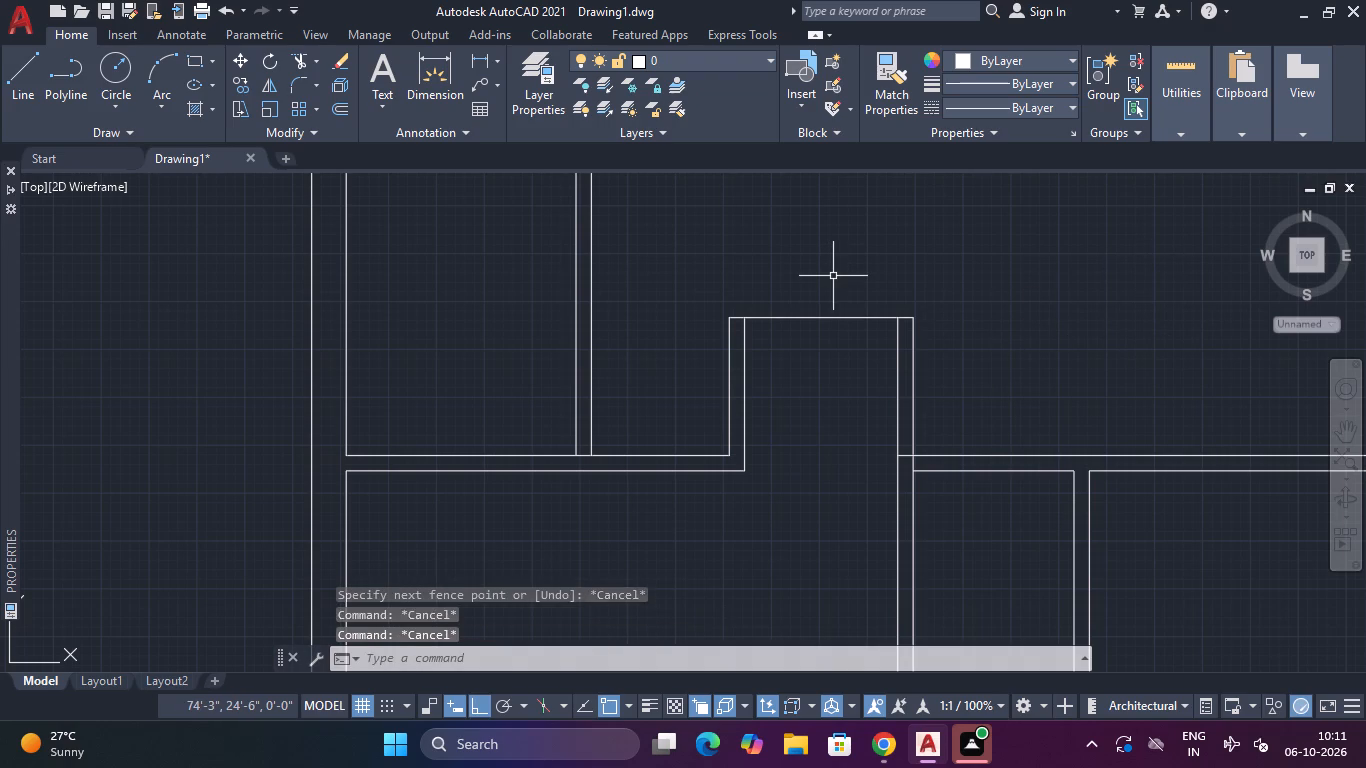
# Offset the horizontal line joining the two partitions 4" to the south to form the recess's north wall.
pyautogui.write('o')
pyautogui.press('space')
pyautogui.write('4"')
pyautogui.press('Return')
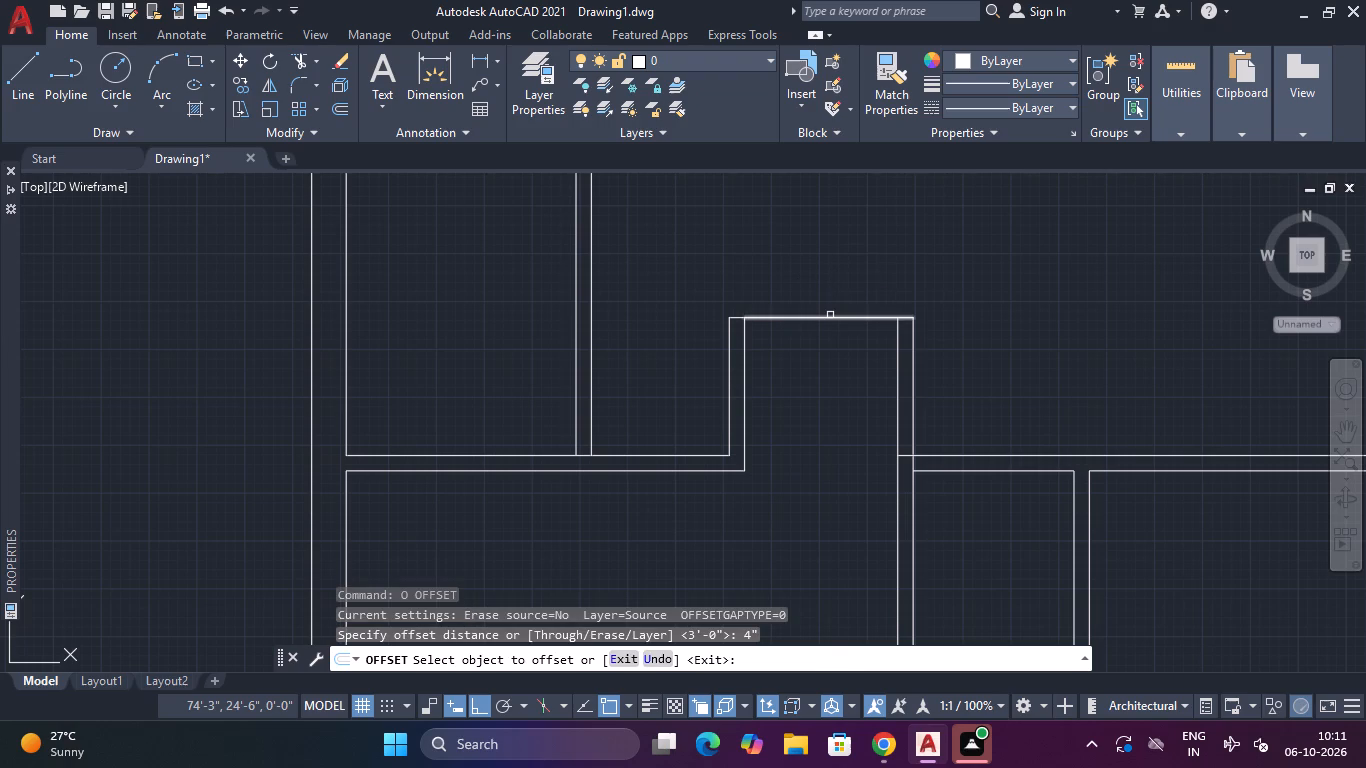
pyautogui.click(830, 315)
pyautogui.click(832, 359)
pyautogui.press('Escape')
pyautogui.press('Escape')
pyautogui.press('Escape')
pyautogui.press('Escape')
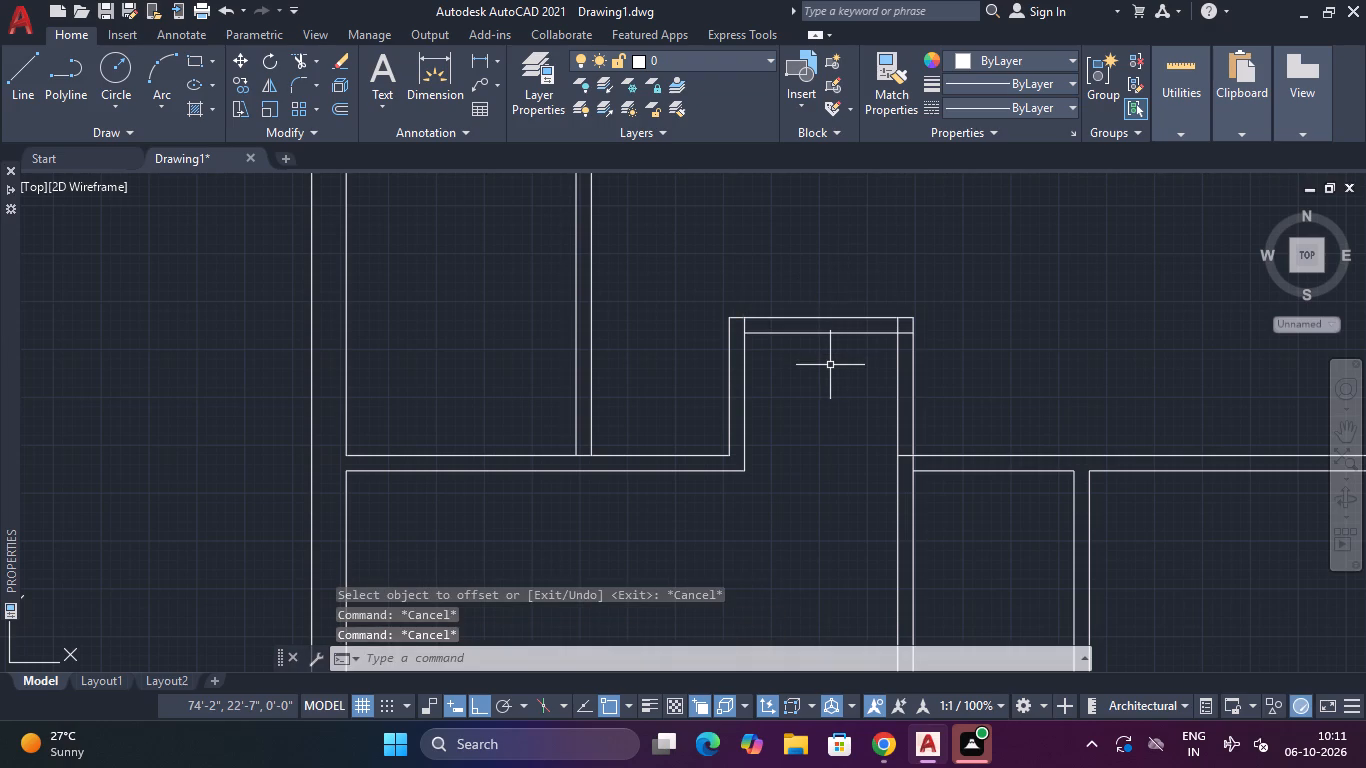
# Trim the overlapping line ends at the northwest and northeast corners of the recess.
pyautogui.write('tr')
pyautogui.press('space')
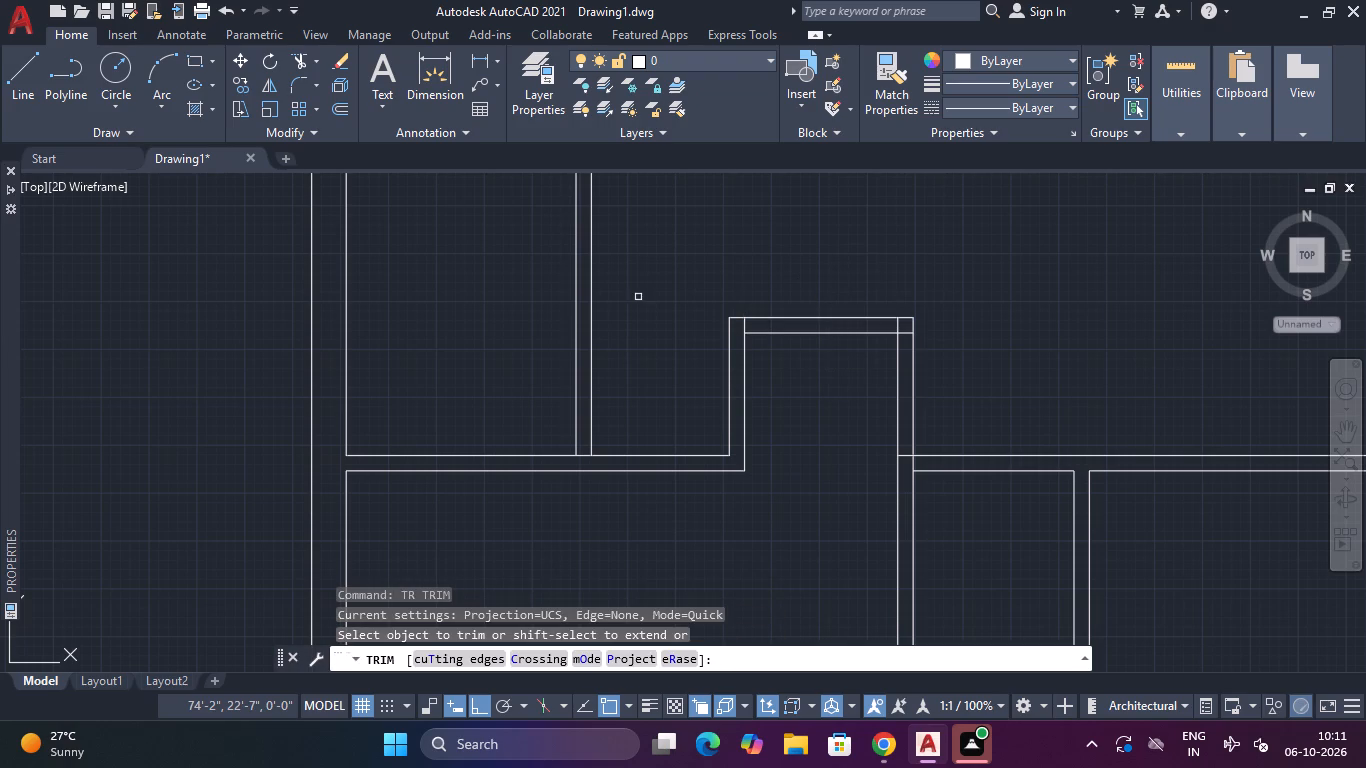
pyautogui.scroll(4, 764, 325)
pyautogui.click(724, 319)
pyautogui.click(622, 334)
pyautogui.scroll(-3, 710, 335)
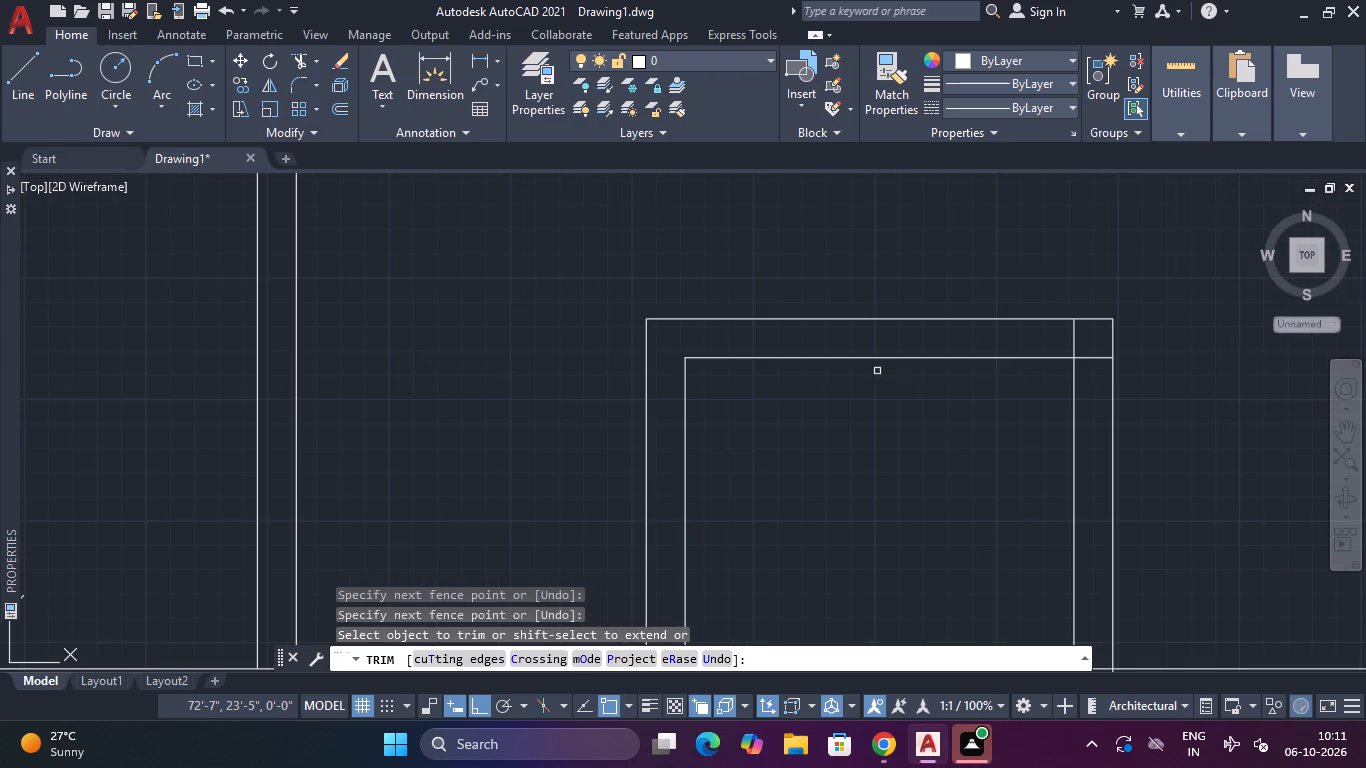
pyautogui.moveTo(1053, 439); pyautogui.dragTo(819, 447, button='middle')
pyautogui.scroll(3, 839, 374)
pyautogui.click(805, 259)
pyautogui.click(920, 351)
pyautogui.scroll(-1, 920, 351)
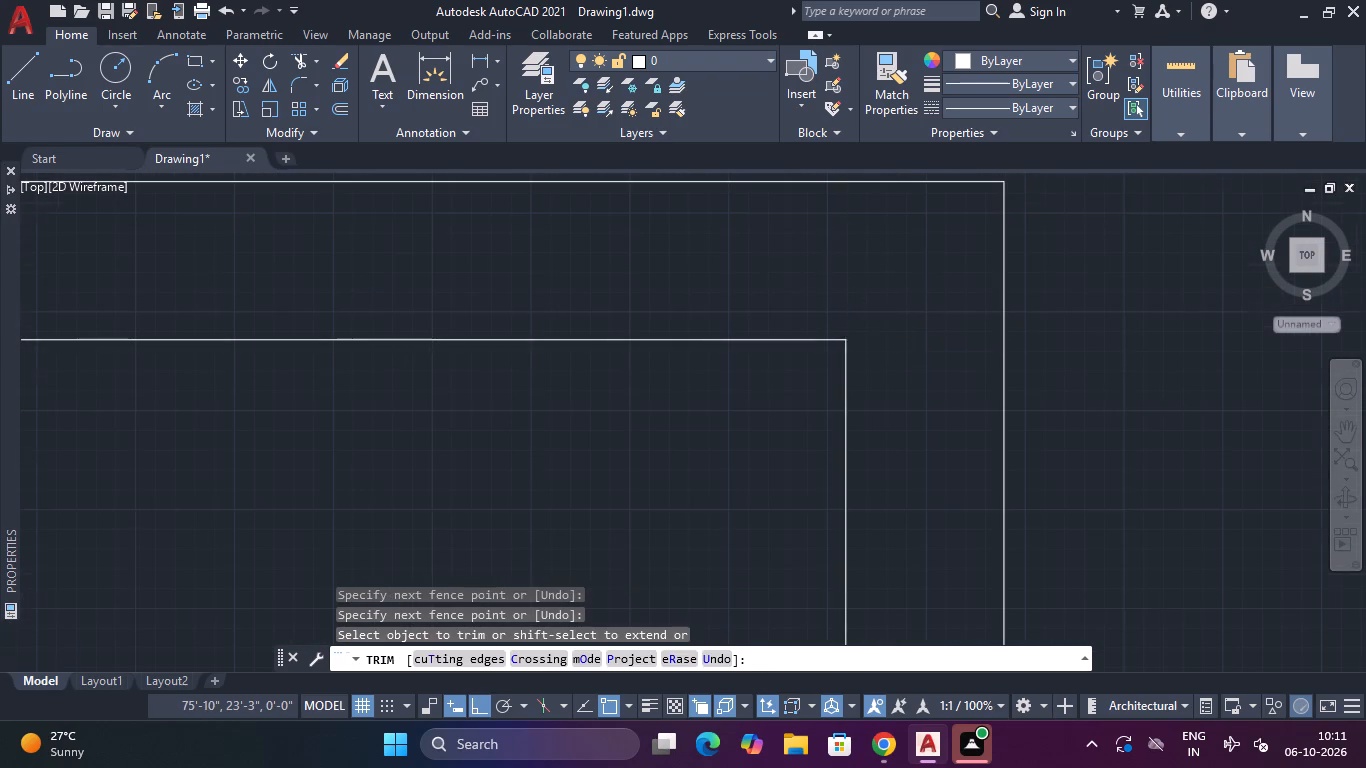
# Trim the overlapping lines where the recess's east wall meets the south passage wall.
pyautogui.scroll(-5, 920, 351)
pyautogui.moveTo(813, 418); pyautogui.dragTo(832, 357, button='middle')
pyautogui.scroll(-1, 834, 368)
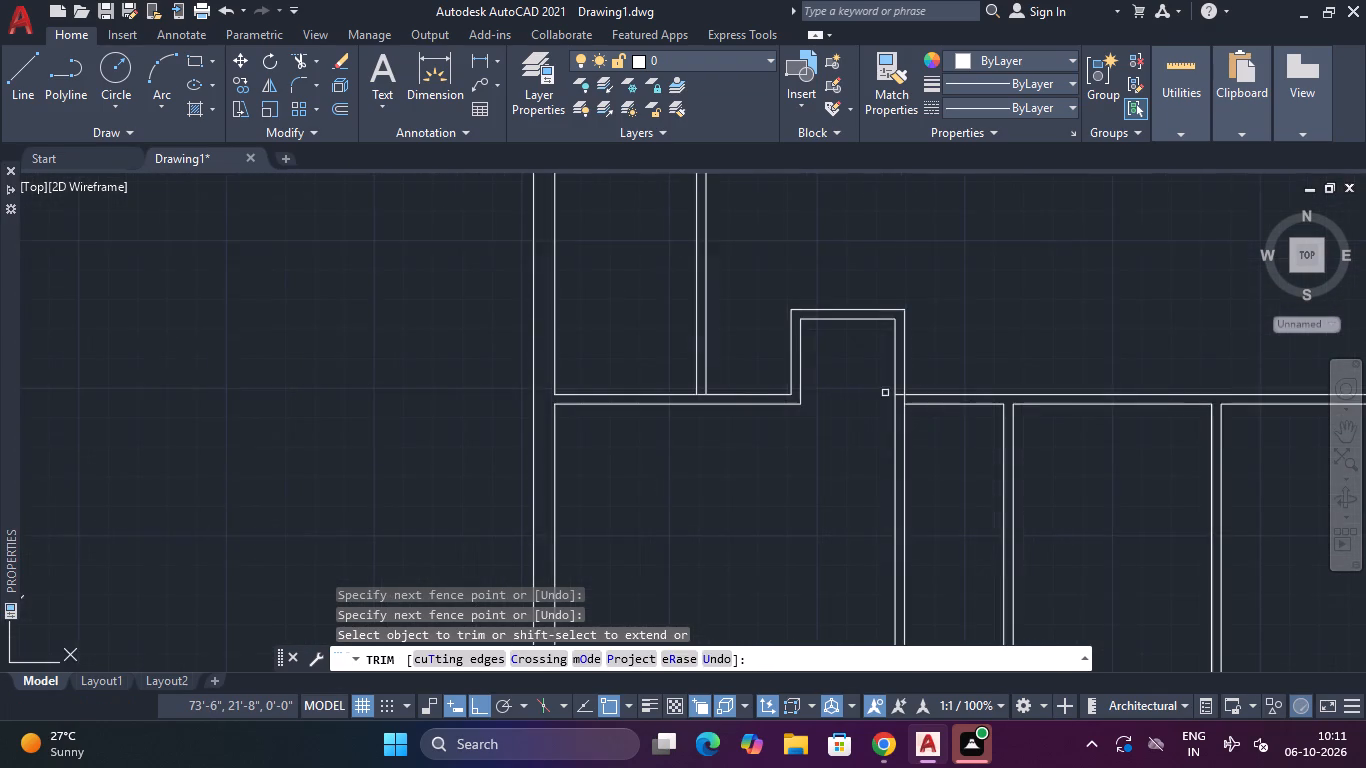
pyautogui.scroll(4, 888, 392)
pyautogui.click(952, 382)
pyautogui.click(989, 448)
pyautogui.scroll(-4, 955, 434)
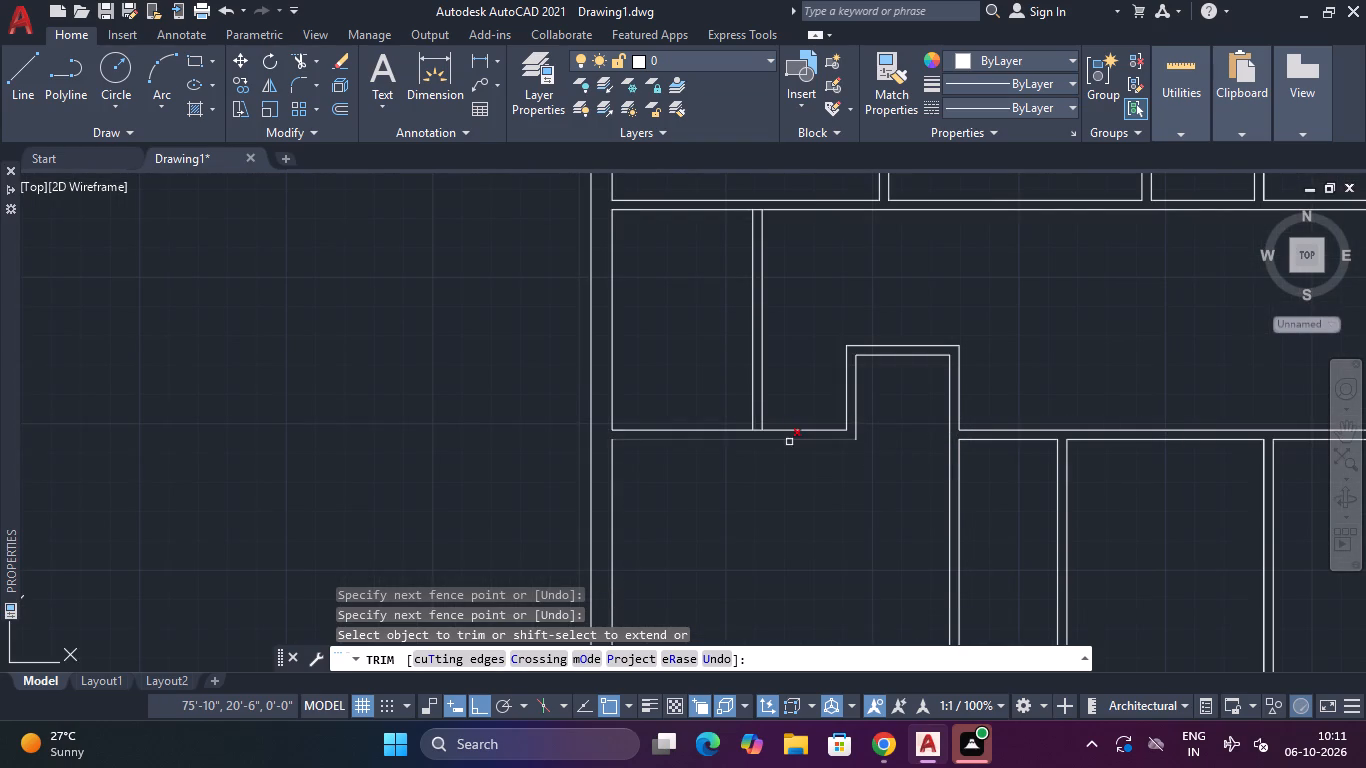
# Trim the passage wall lines between the middle strip's west partition lines at its south and north ends.
pyautogui.scroll(5, 740, 423)
pyautogui.click(877, 467)
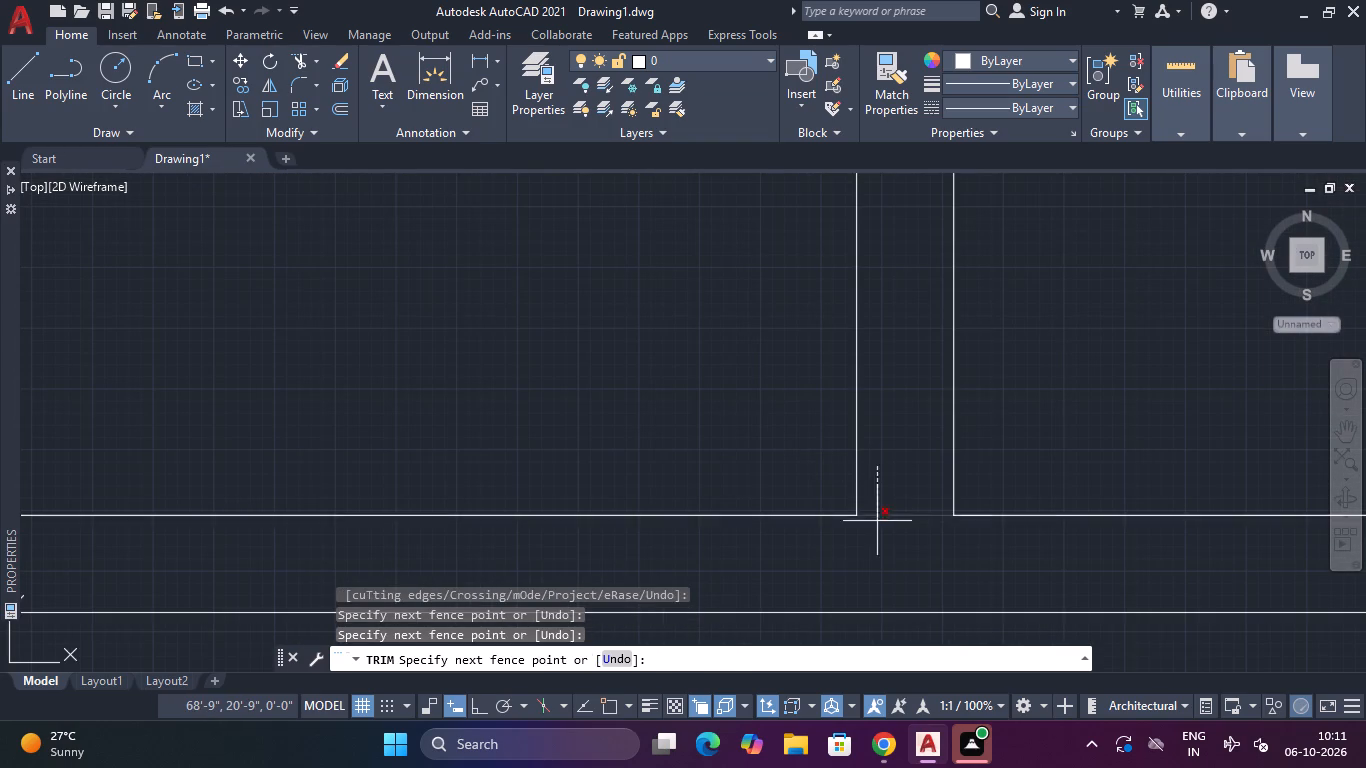
pyautogui.click(877, 521)
pyautogui.scroll(-6, 881, 470)
pyautogui.scroll(-2, 881, 267)
pyautogui.moveTo(909, 242); pyautogui.dragTo(909, 296, button='middle')
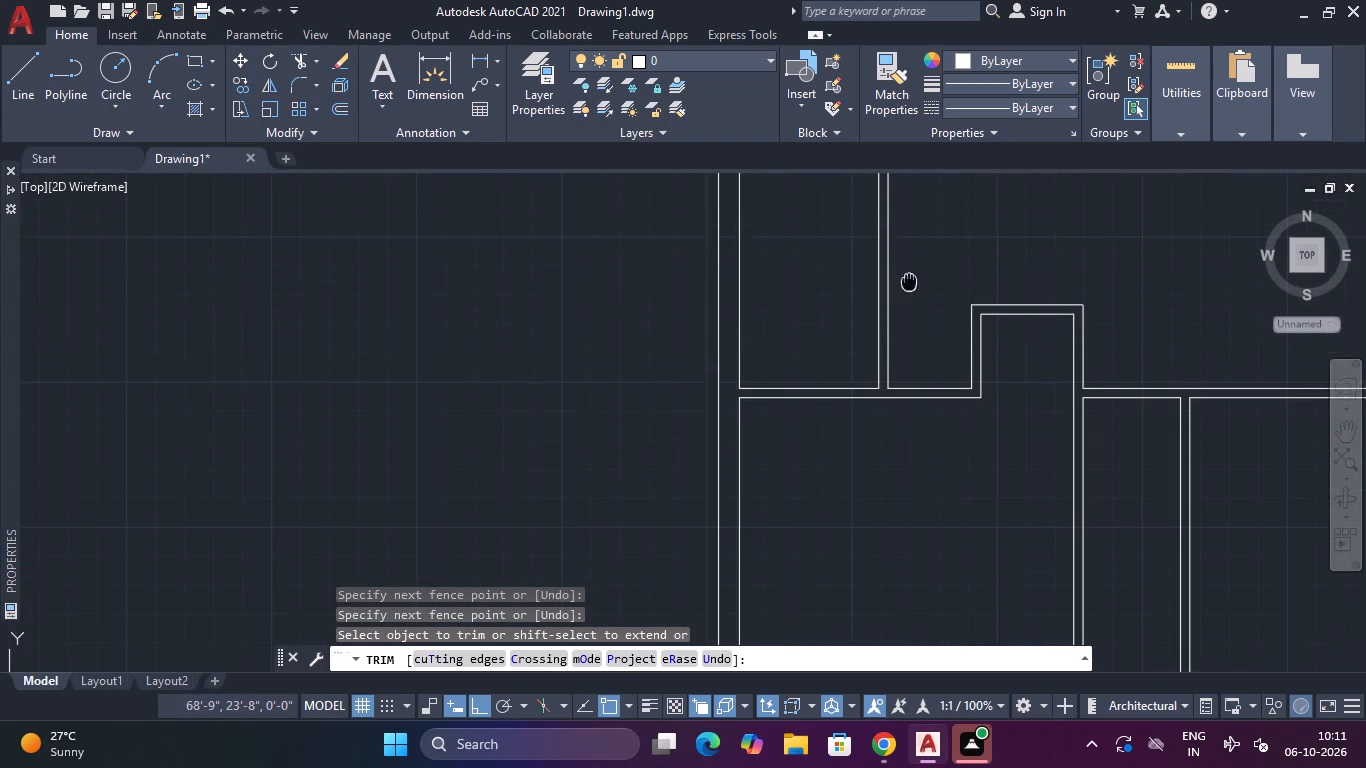
pyautogui.moveTo(909, 296); pyautogui.dragTo(894, 494, button='middle')
pyautogui.scroll(3, 871, 386)
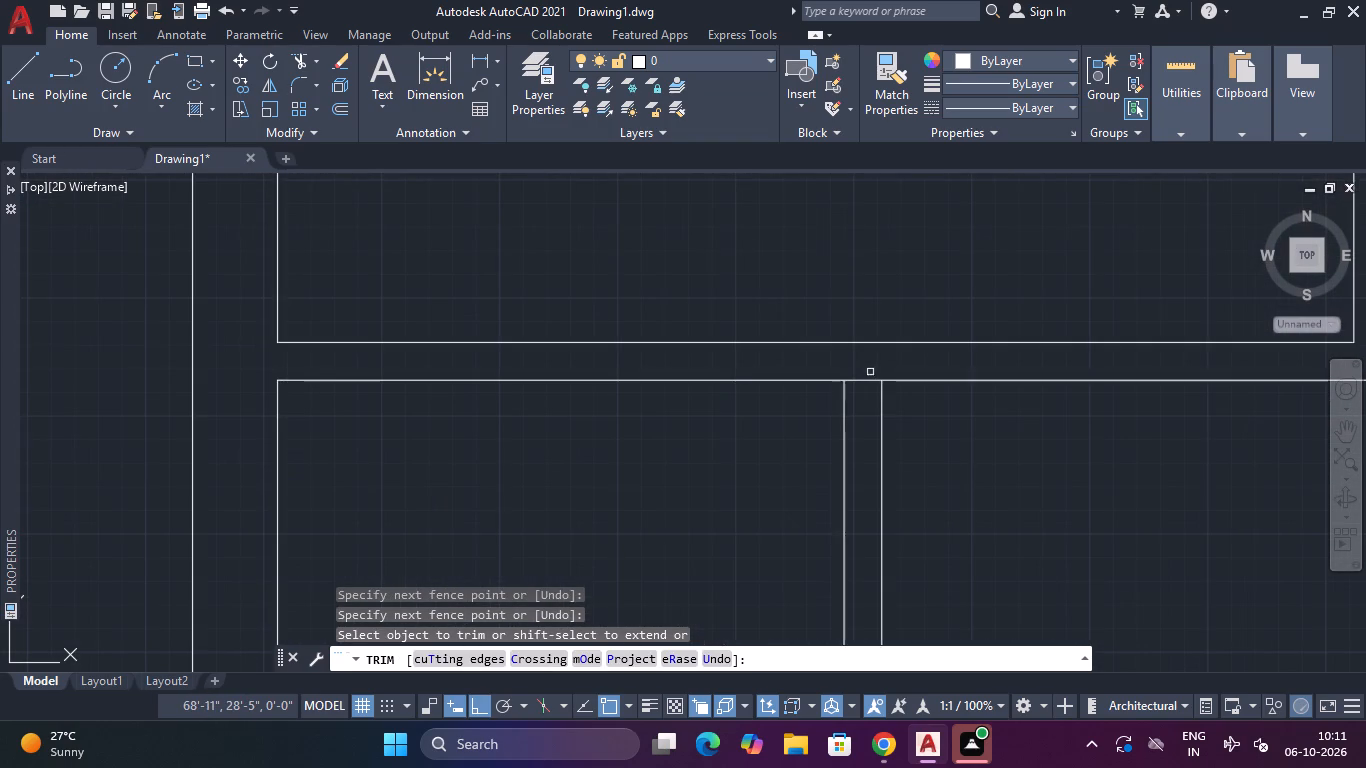
pyautogui.click(867, 370)
pyautogui.click(864, 410)
pyautogui.scroll(-4, 882, 424)
# Draw a short line across the recess's north wall at its midpoint.
pyautogui.moveTo(934, 452); pyautogui.dragTo(820, 259, button='middle')
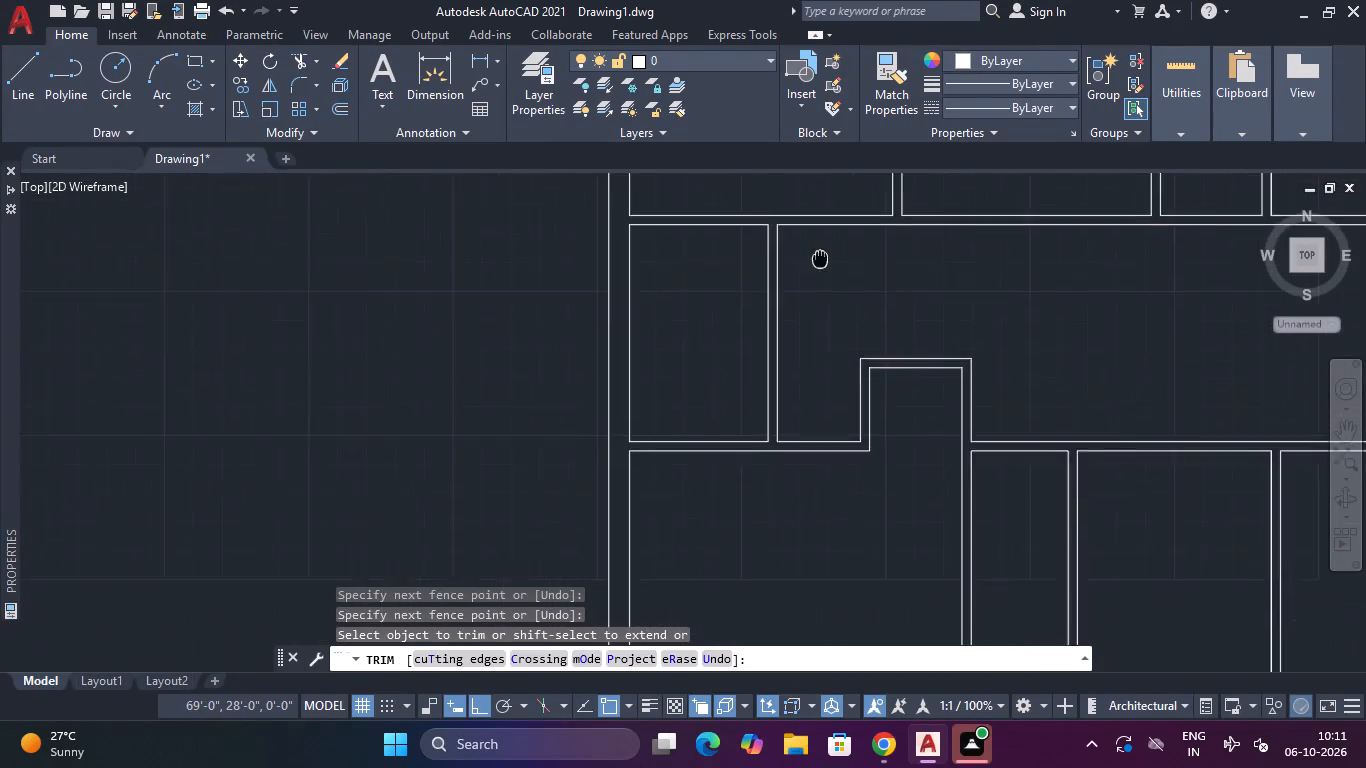
pyautogui.moveTo(820, 259); pyautogui.dragTo(532, 328, button='middle')
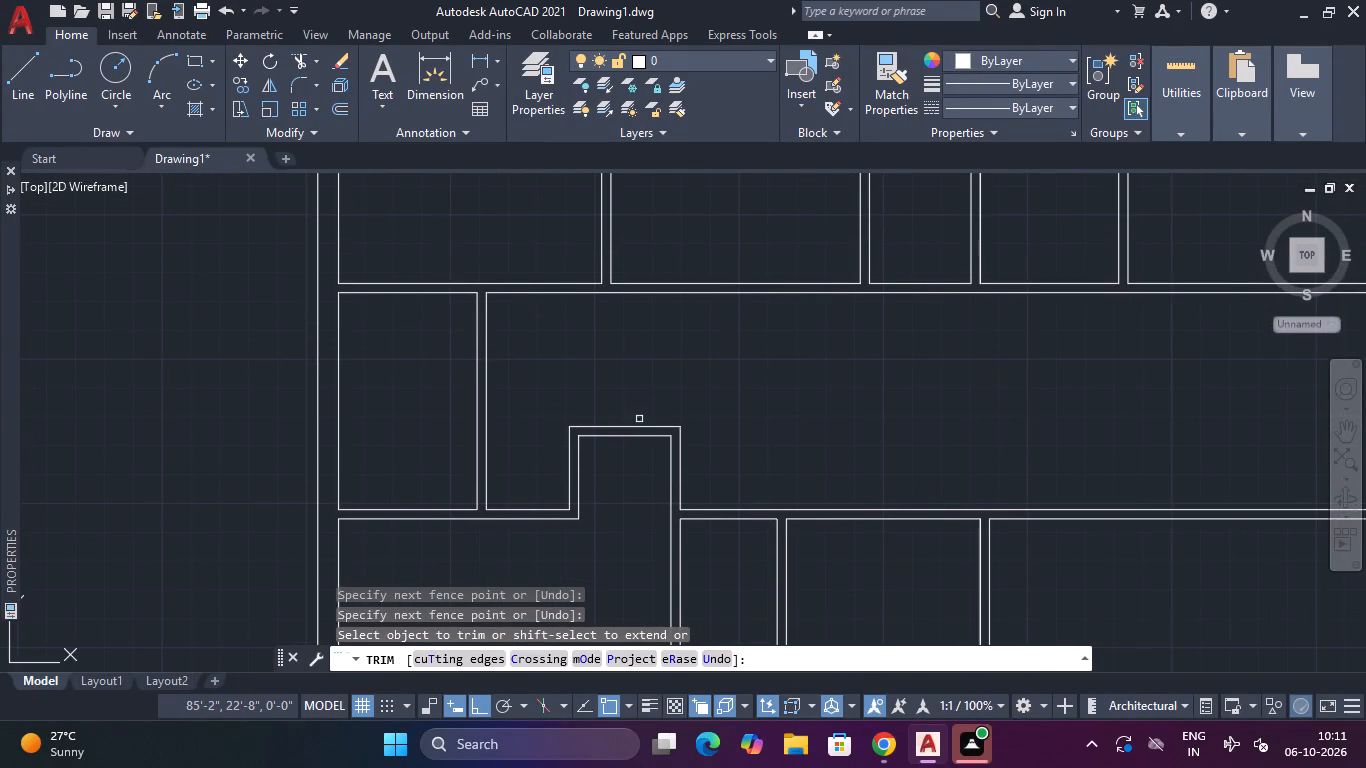
pyautogui.scroll(2, 634, 460)
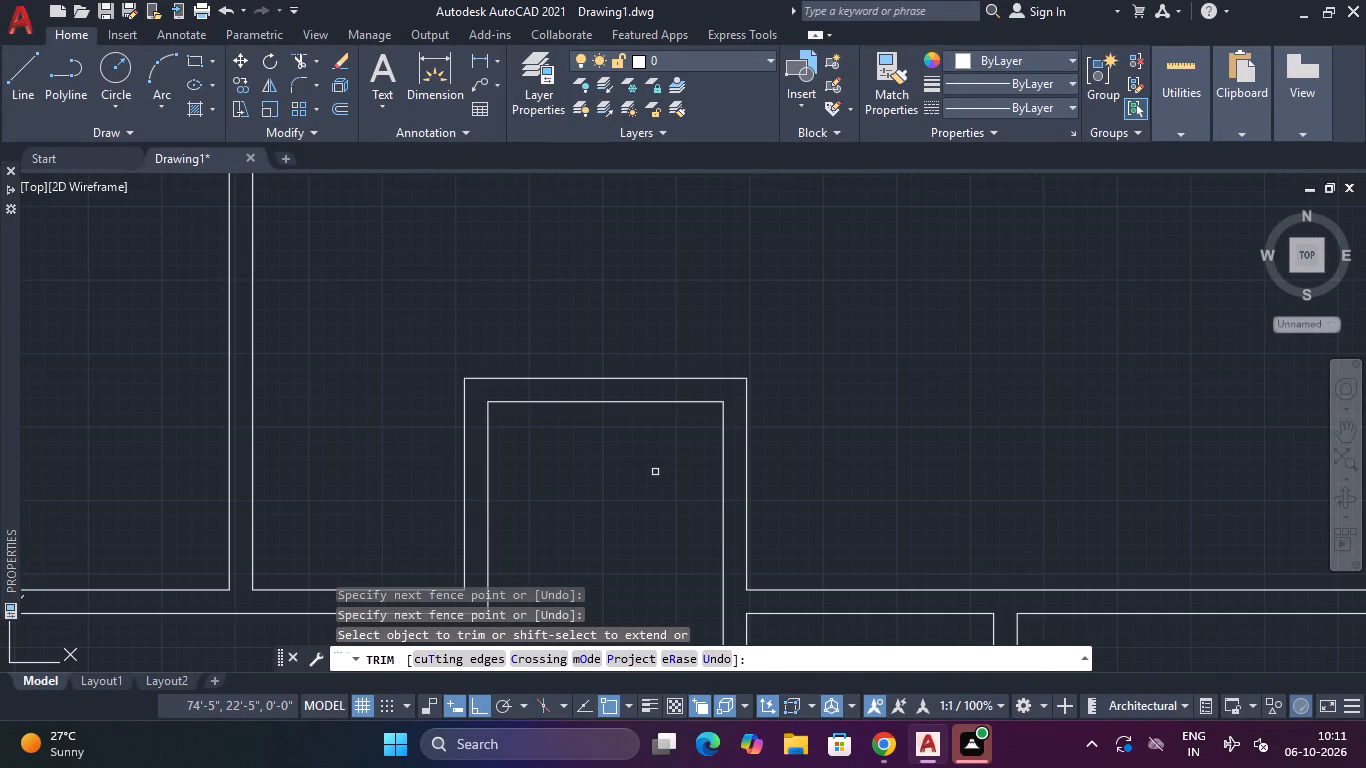
pyautogui.write('l')
pyautogui.press('space')
pyautogui.press('Escape')
pyautogui.press('Escape')
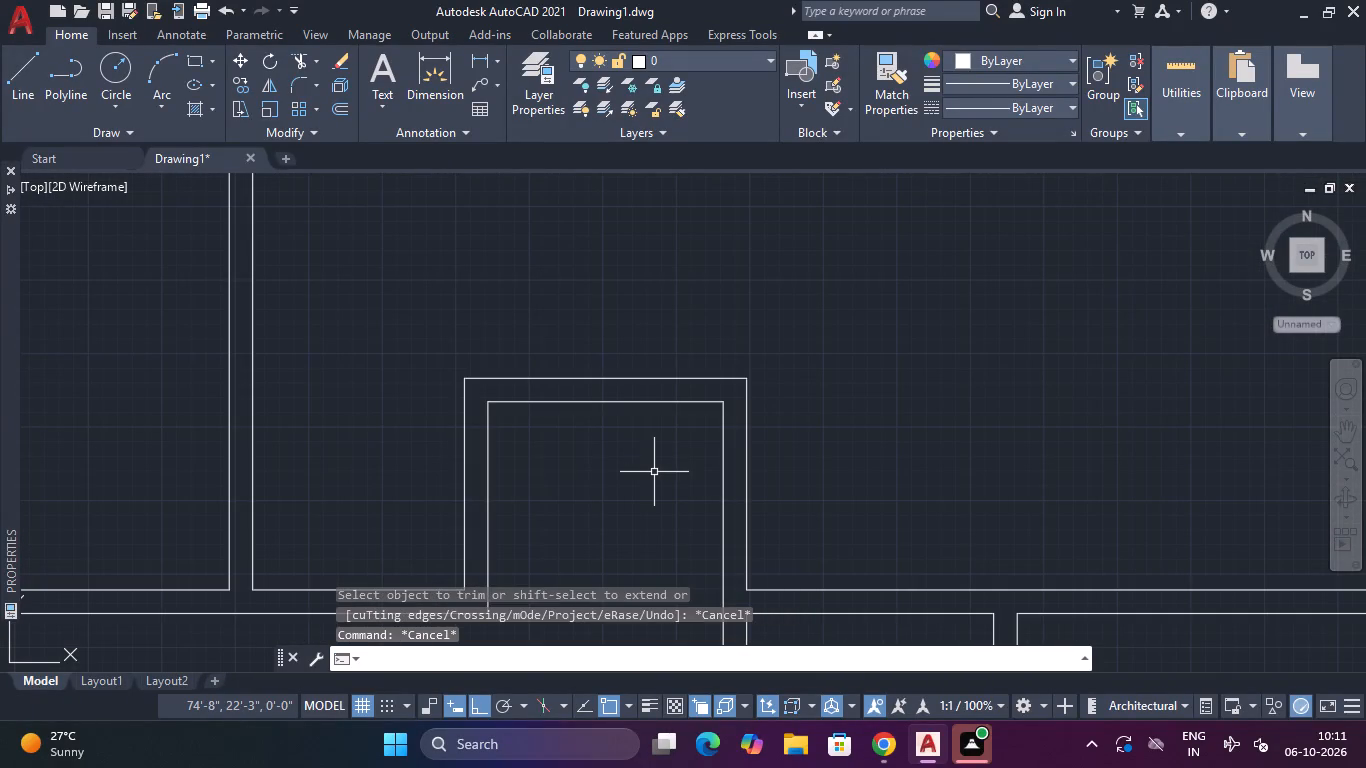
pyautogui.write('l')
pyautogui.press('space')
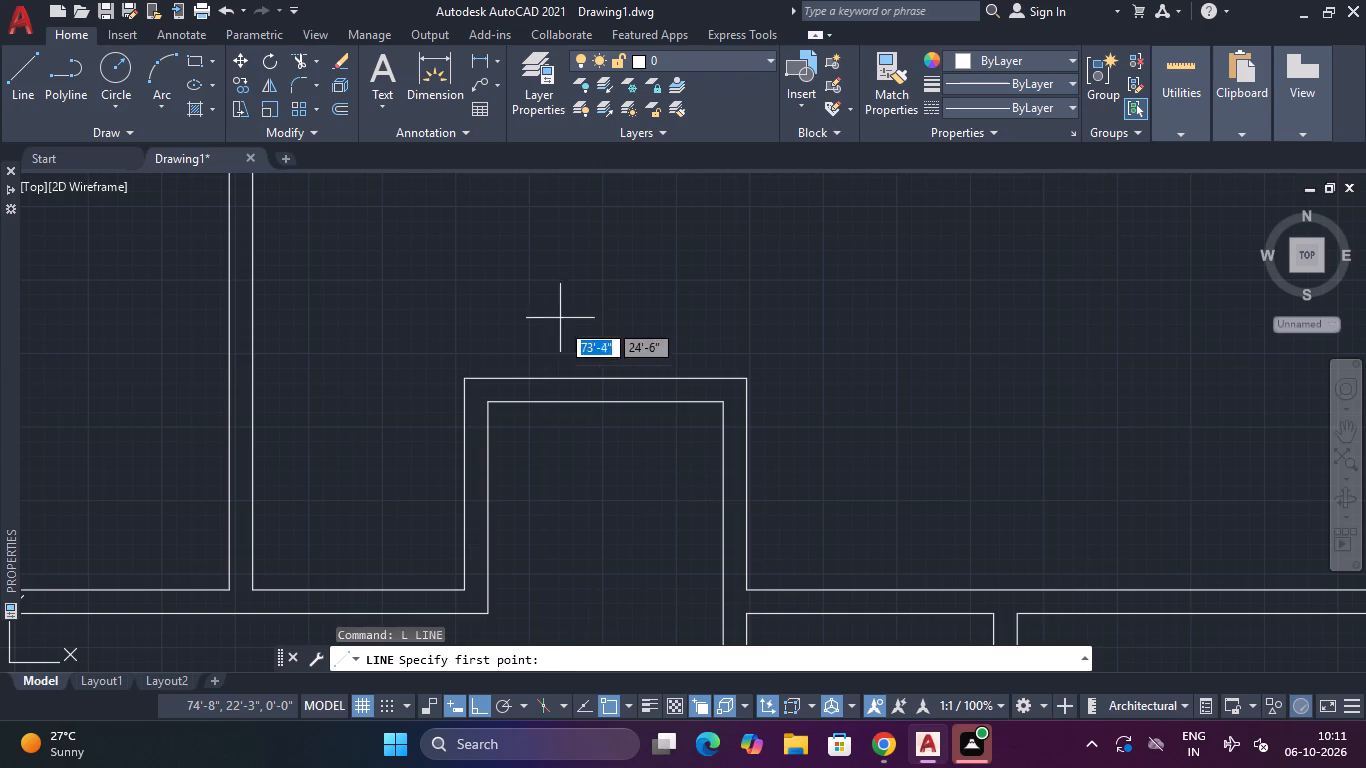
pyautogui.click(599, 401)
pyautogui.click(607, 383)
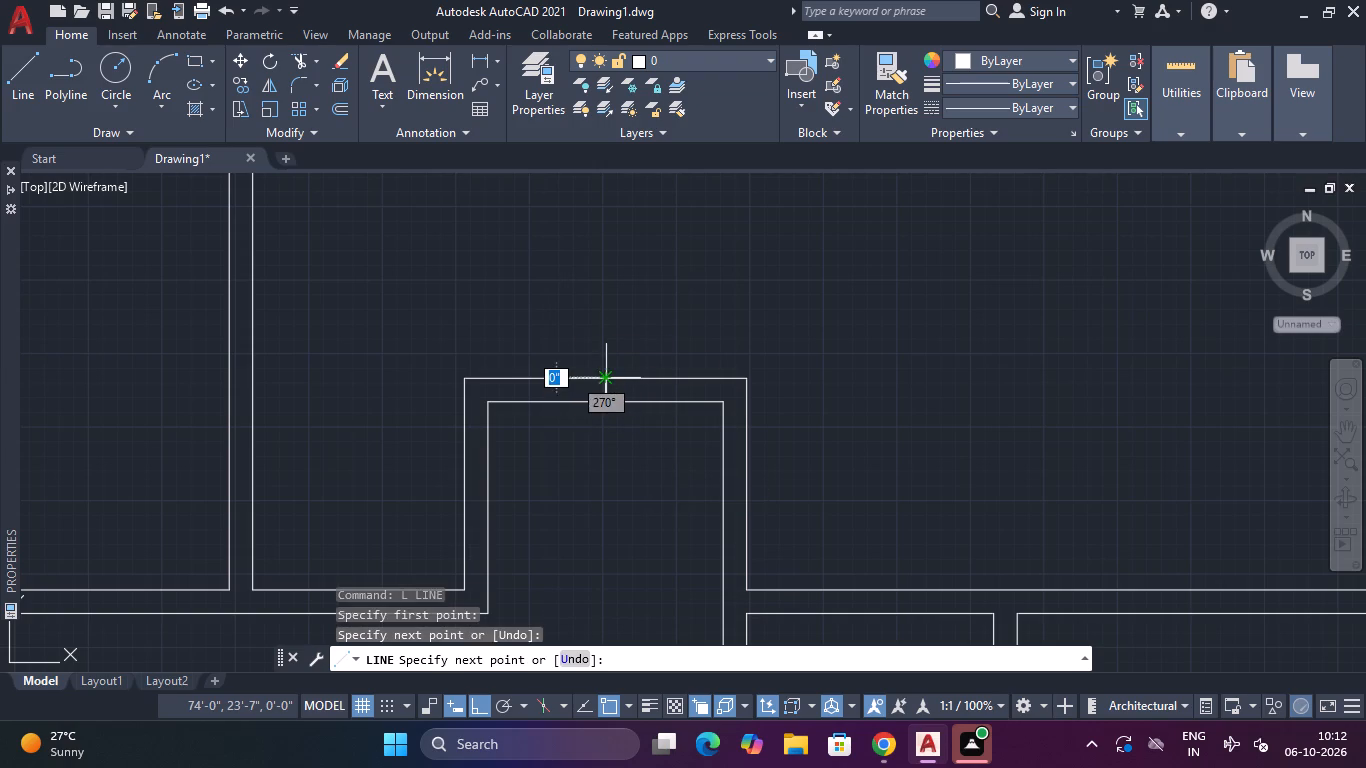
pyautogui.press('Escape')
# Offset the short midpoint line 1'3" to both the east and the west.
pyautogui.write('o')
pyautogui.press('space')
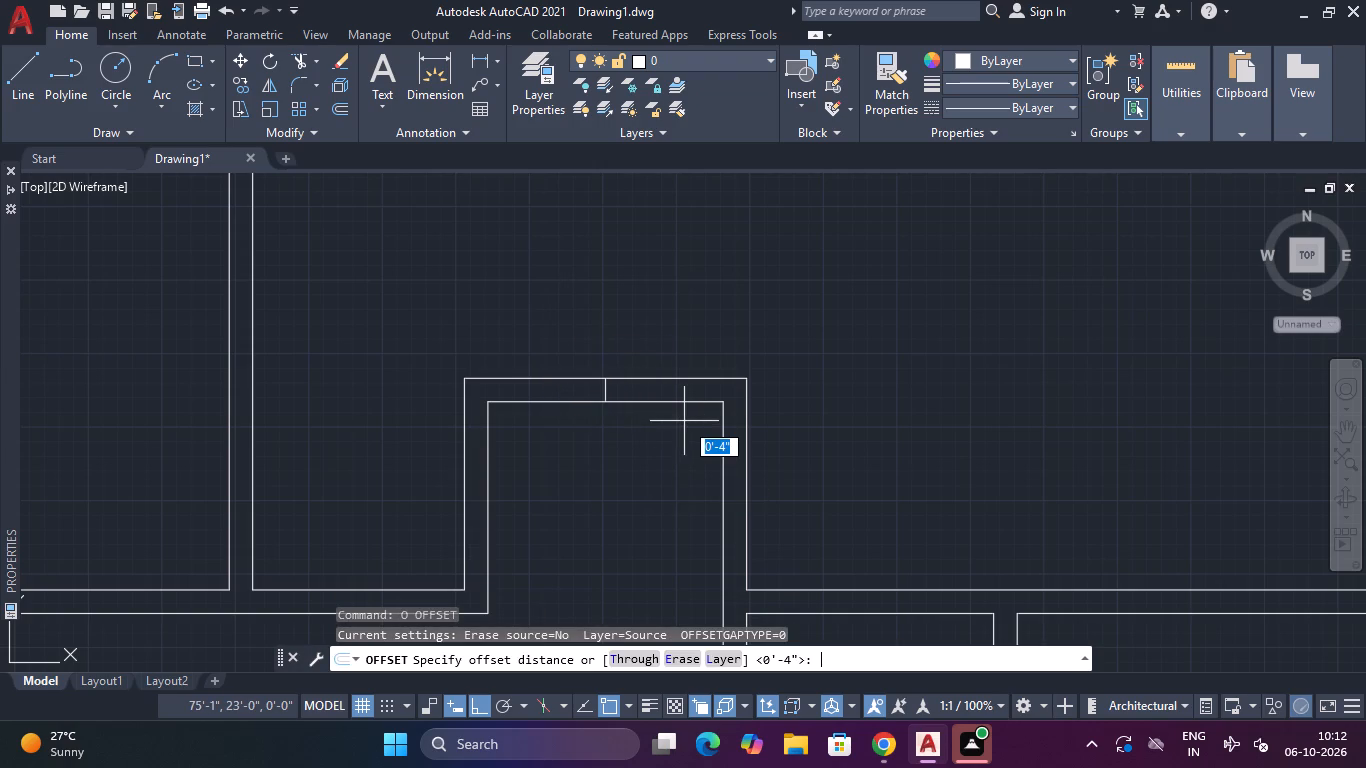
pyautogui.press('1')
pyautogui.write("'3")
pyautogui.hotkey('shift', '"')
pyautogui.press('Return')
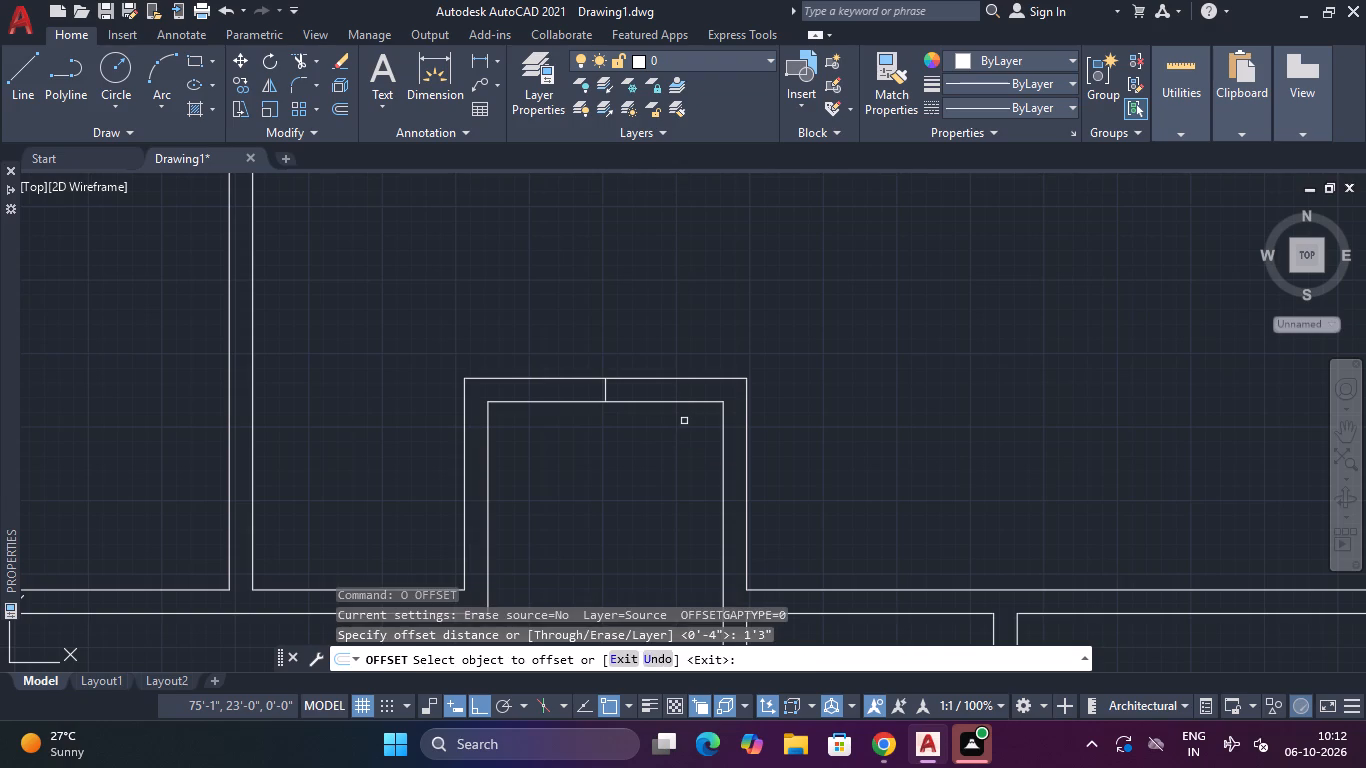
pyautogui.click(604, 390)
pyautogui.click(651, 385)
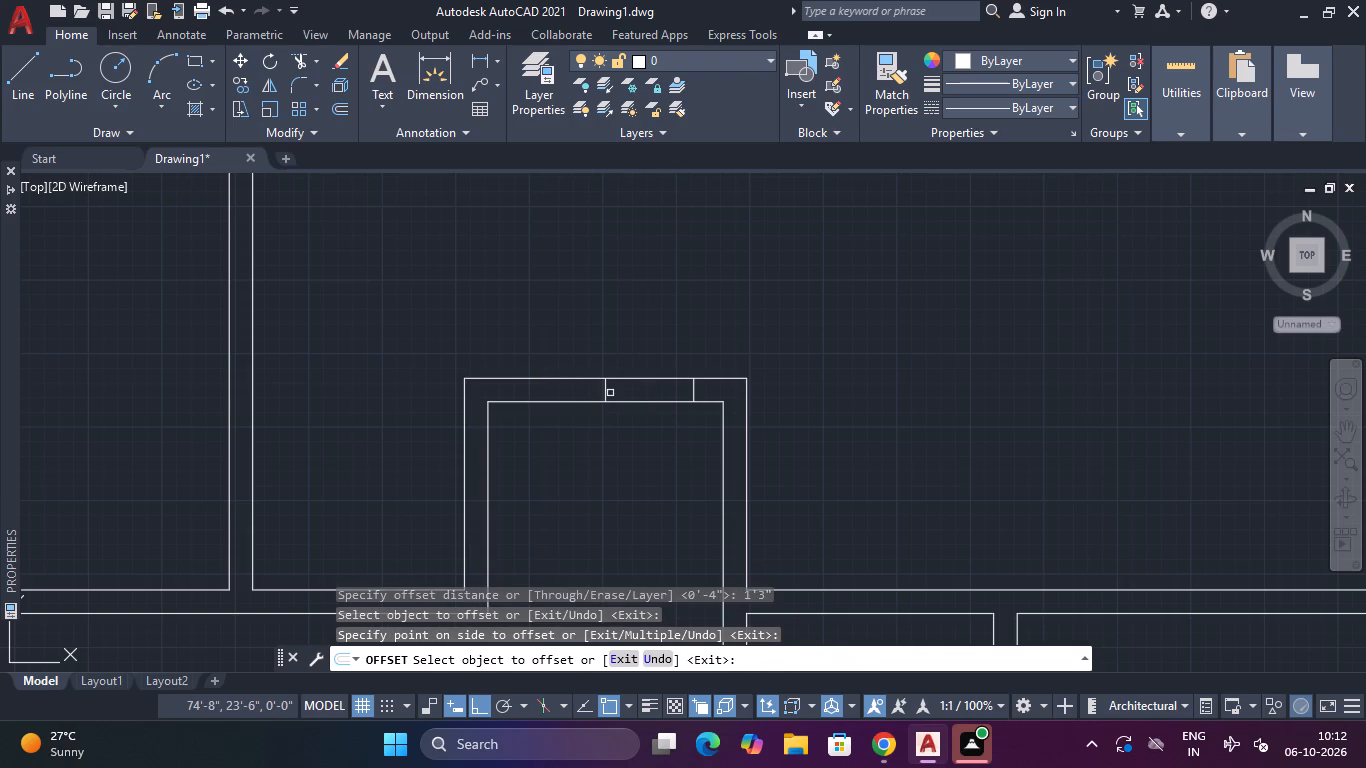
pyautogui.click(605, 393)
pyautogui.click(570, 393)
pyautogui.press('Escape')
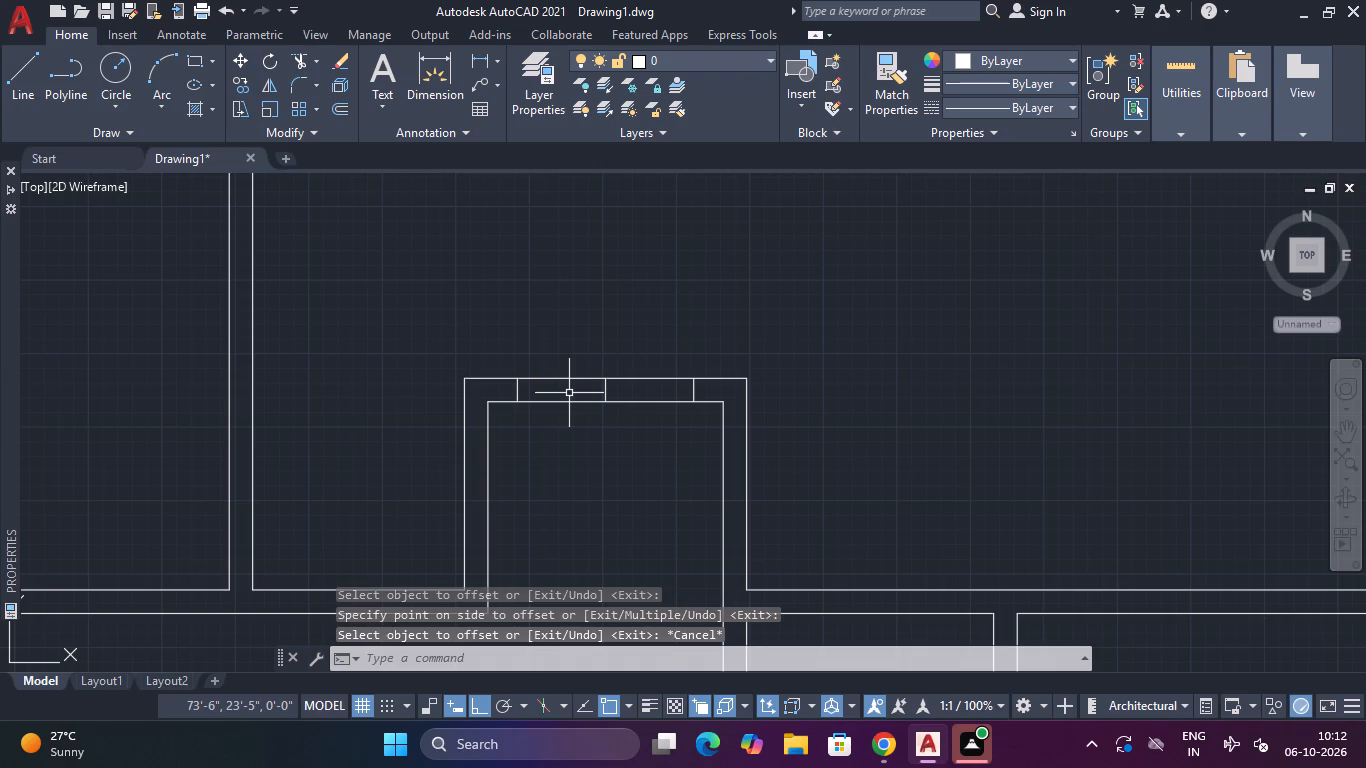
# Trim both wall lines between the two offset lines and remove the midpoint line to open a doorway.
pyautogui.write('tr')
pyautogui.press('space')
pyautogui.moveTo(526, 330); pyautogui.dragTo(540, 355)
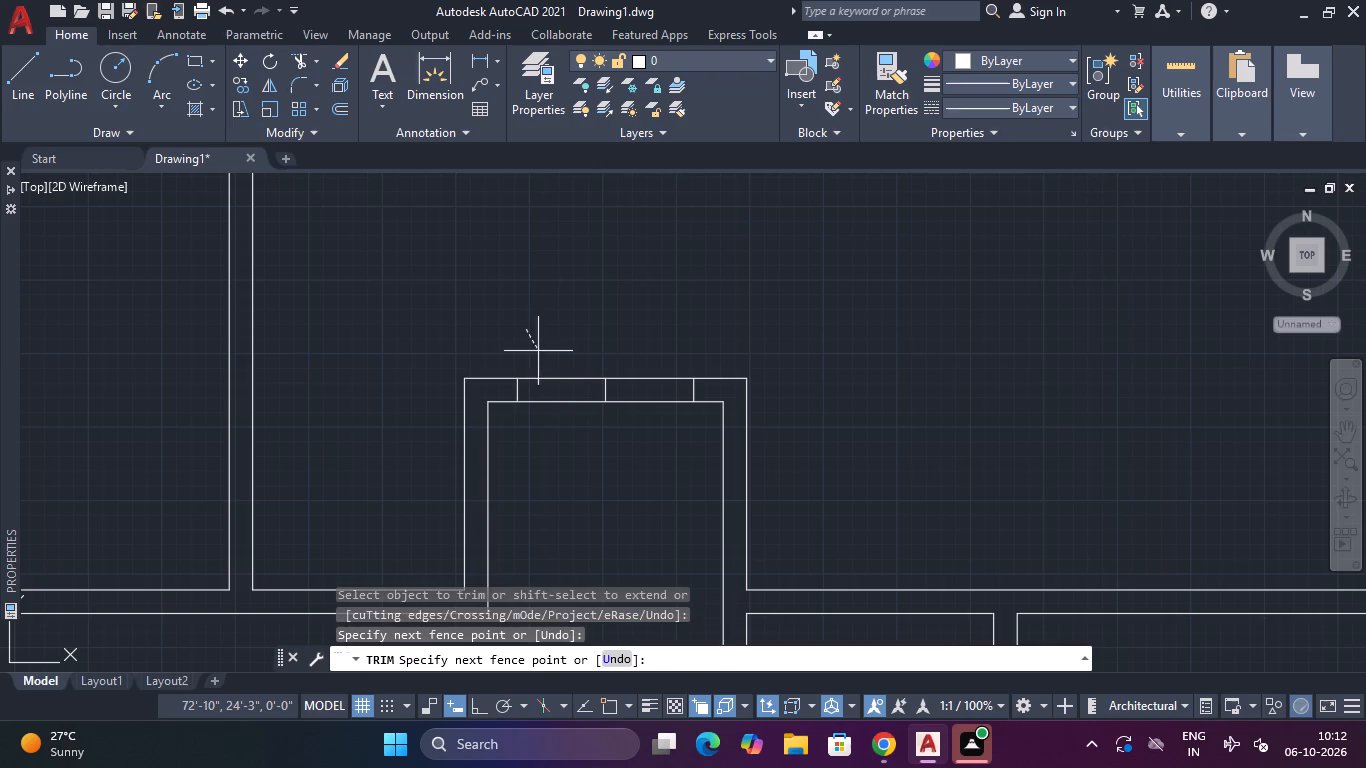
pyautogui.moveTo(540, 355); pyautogui.dragTo(553, 438)
pyautogui.moveTo(580, 435); pyautogui.dragTo(631, 367)
pyautogui.moveTo(614, 390); pyautogui.dragTo(587, 390)
pyautogui.scroll(-3, 587, 390)
pyautogui.moveTo(588, 444); pyautogui.dragTo(589, 508, button='middle')
pyautogui.middleClick(589, 508)
pyautogui.press('Escape')
pyautogui.press('Escape')
pyautogui.press('Escape')
pyautogui.press('Escape')
pyautogui.press('Escape')
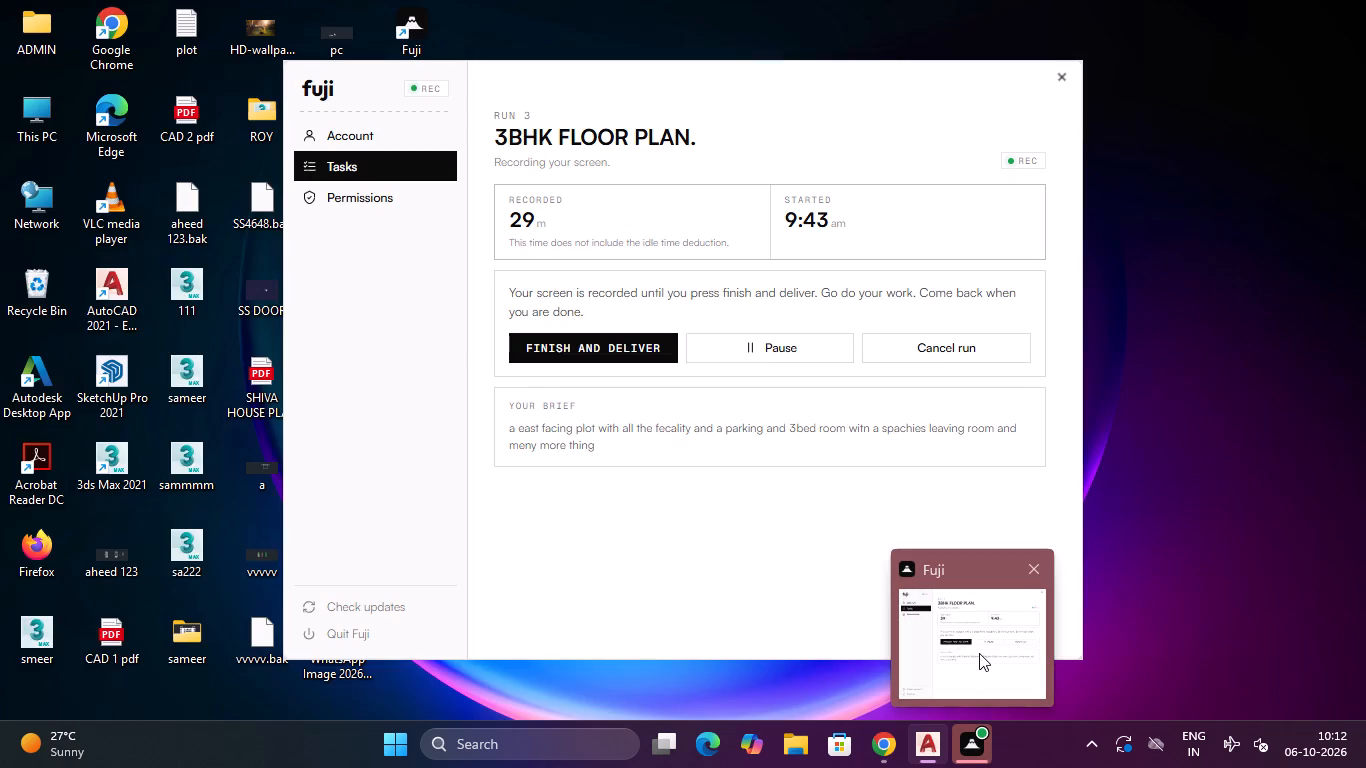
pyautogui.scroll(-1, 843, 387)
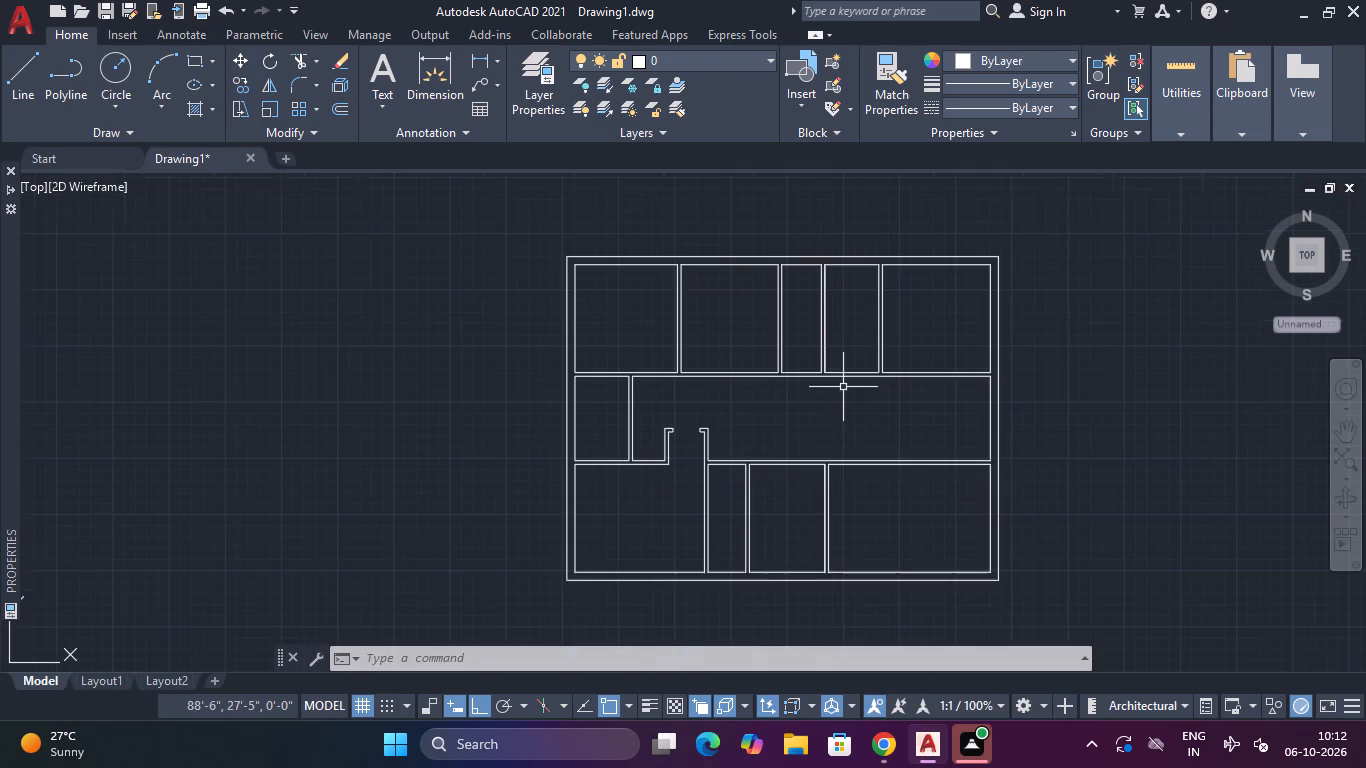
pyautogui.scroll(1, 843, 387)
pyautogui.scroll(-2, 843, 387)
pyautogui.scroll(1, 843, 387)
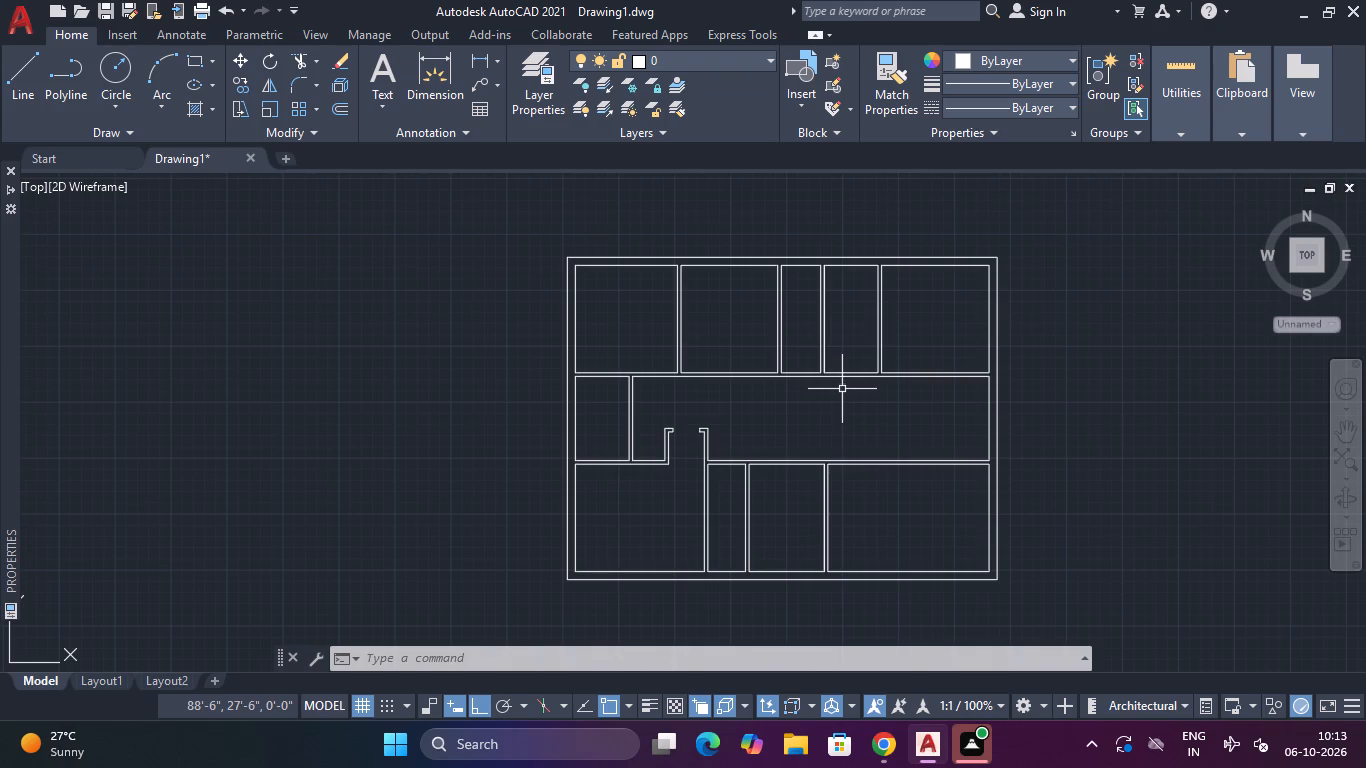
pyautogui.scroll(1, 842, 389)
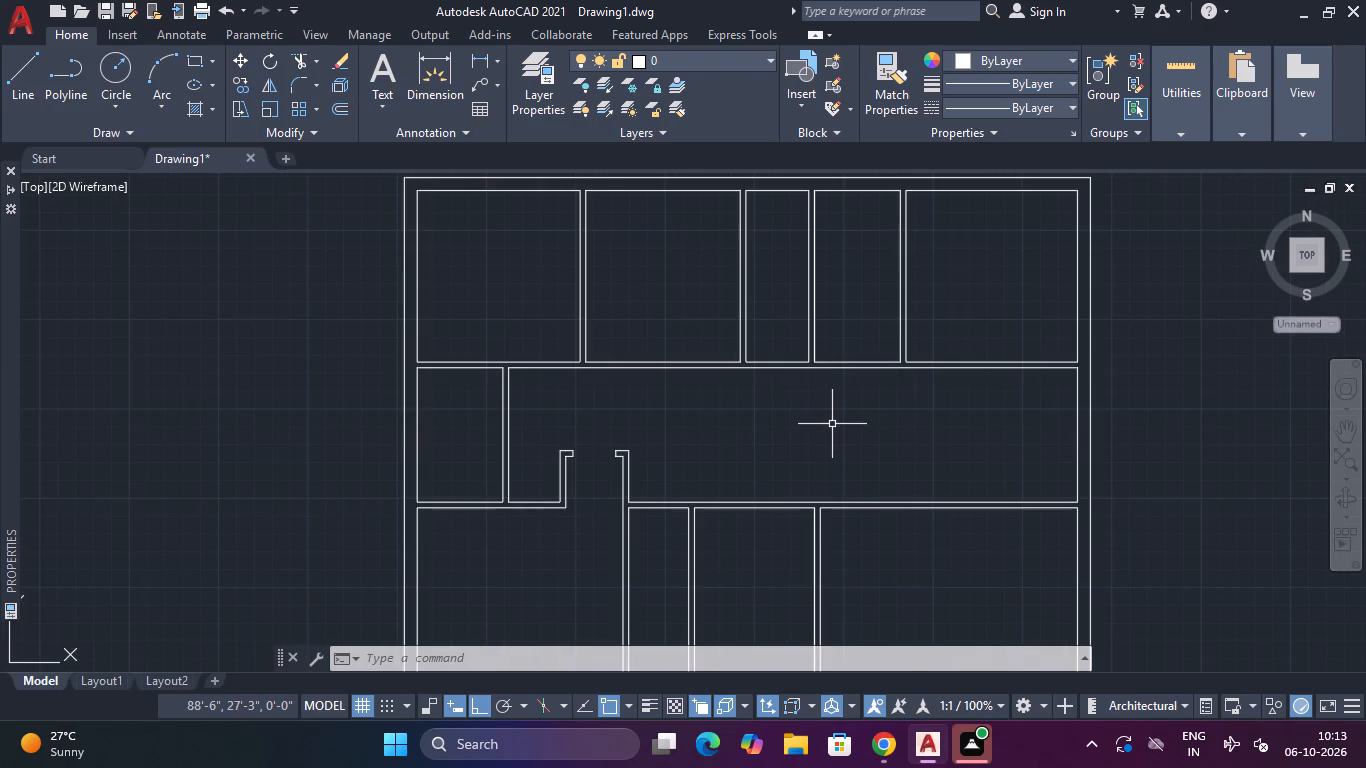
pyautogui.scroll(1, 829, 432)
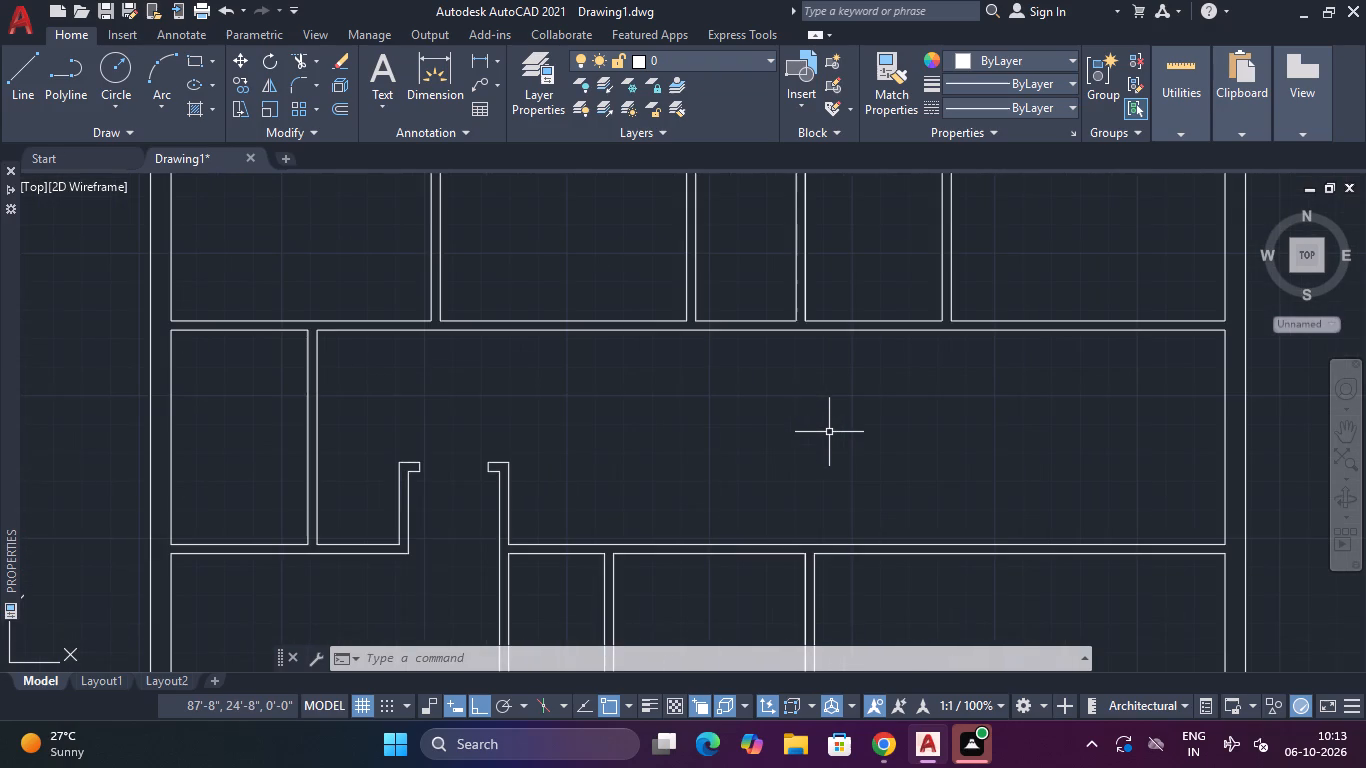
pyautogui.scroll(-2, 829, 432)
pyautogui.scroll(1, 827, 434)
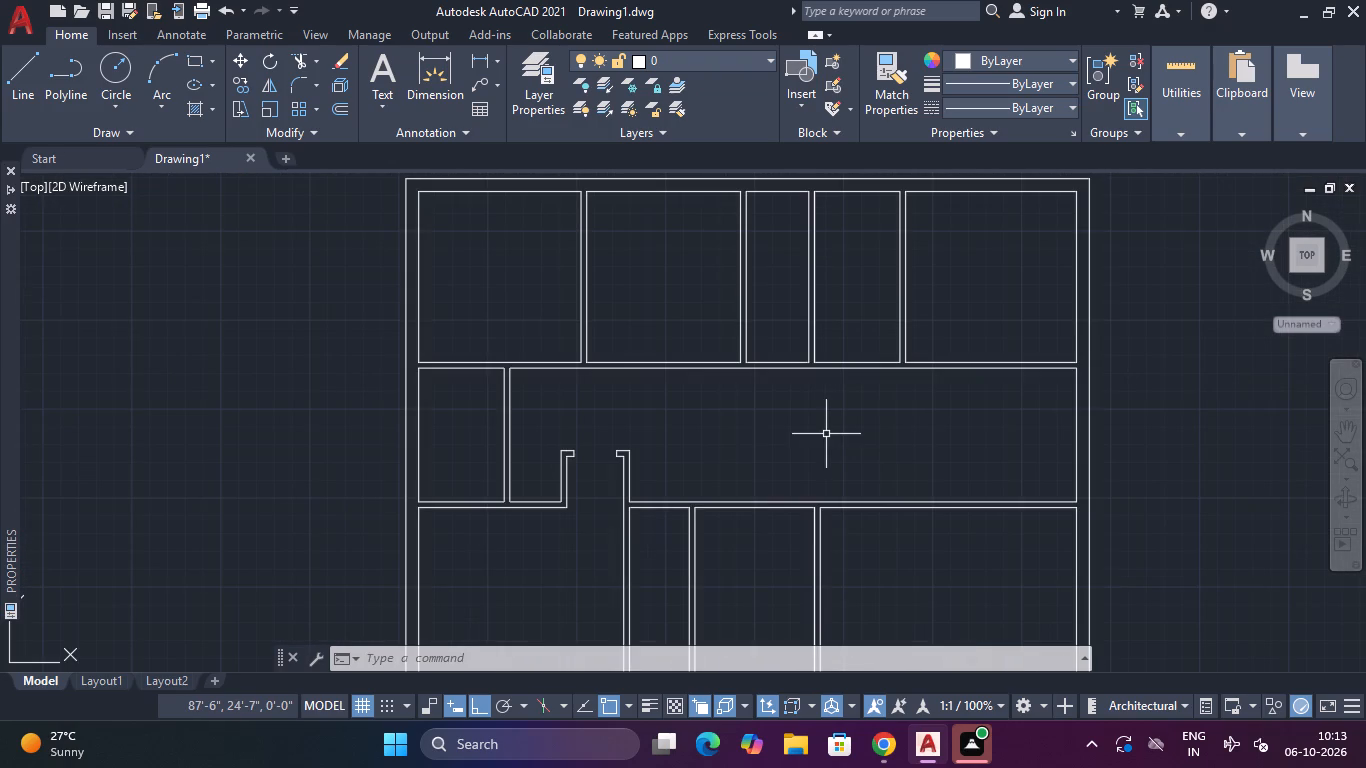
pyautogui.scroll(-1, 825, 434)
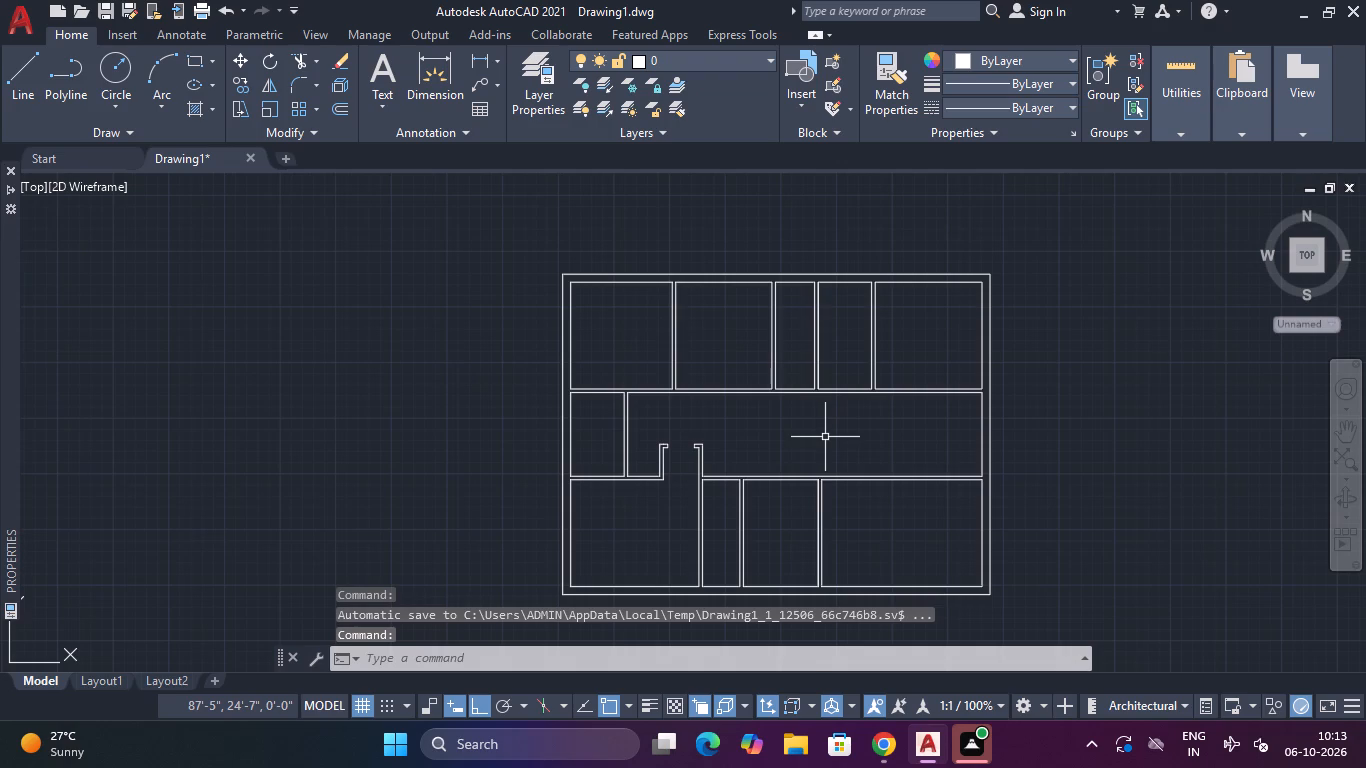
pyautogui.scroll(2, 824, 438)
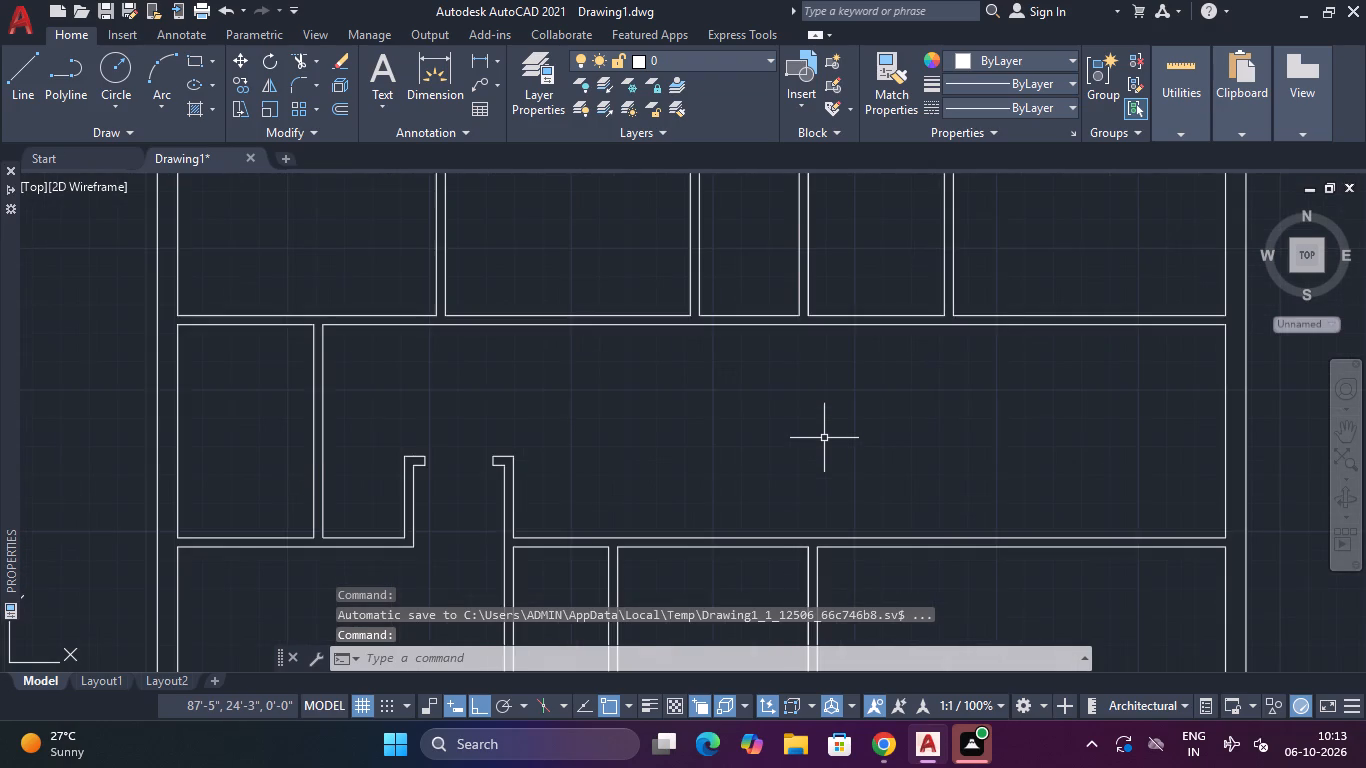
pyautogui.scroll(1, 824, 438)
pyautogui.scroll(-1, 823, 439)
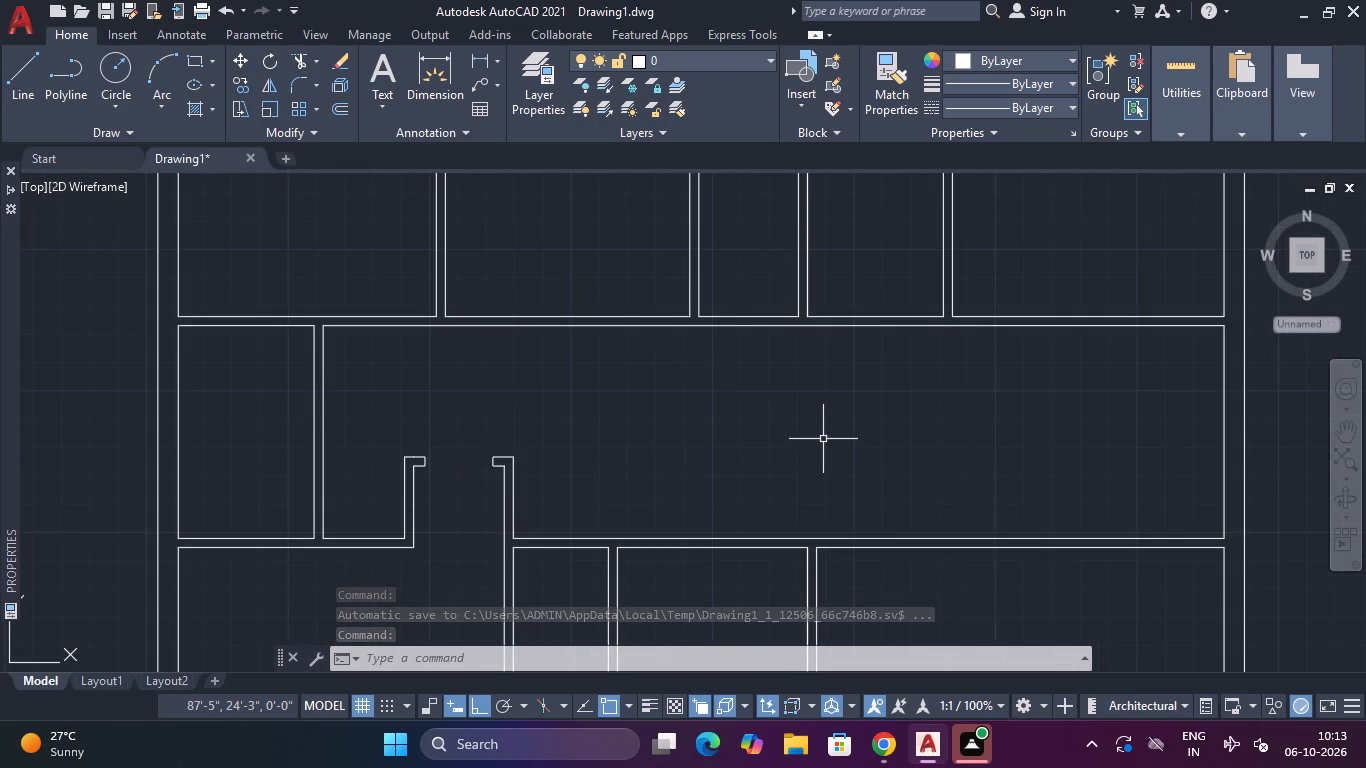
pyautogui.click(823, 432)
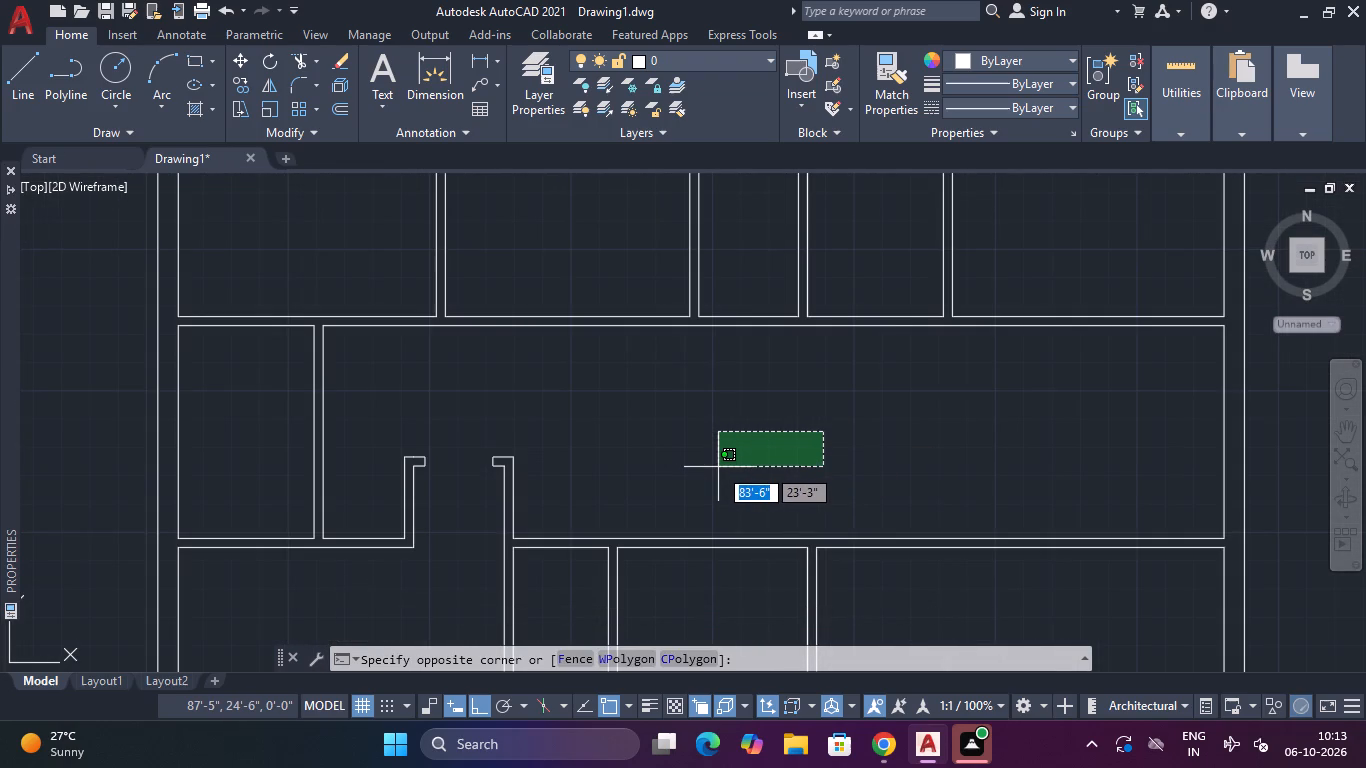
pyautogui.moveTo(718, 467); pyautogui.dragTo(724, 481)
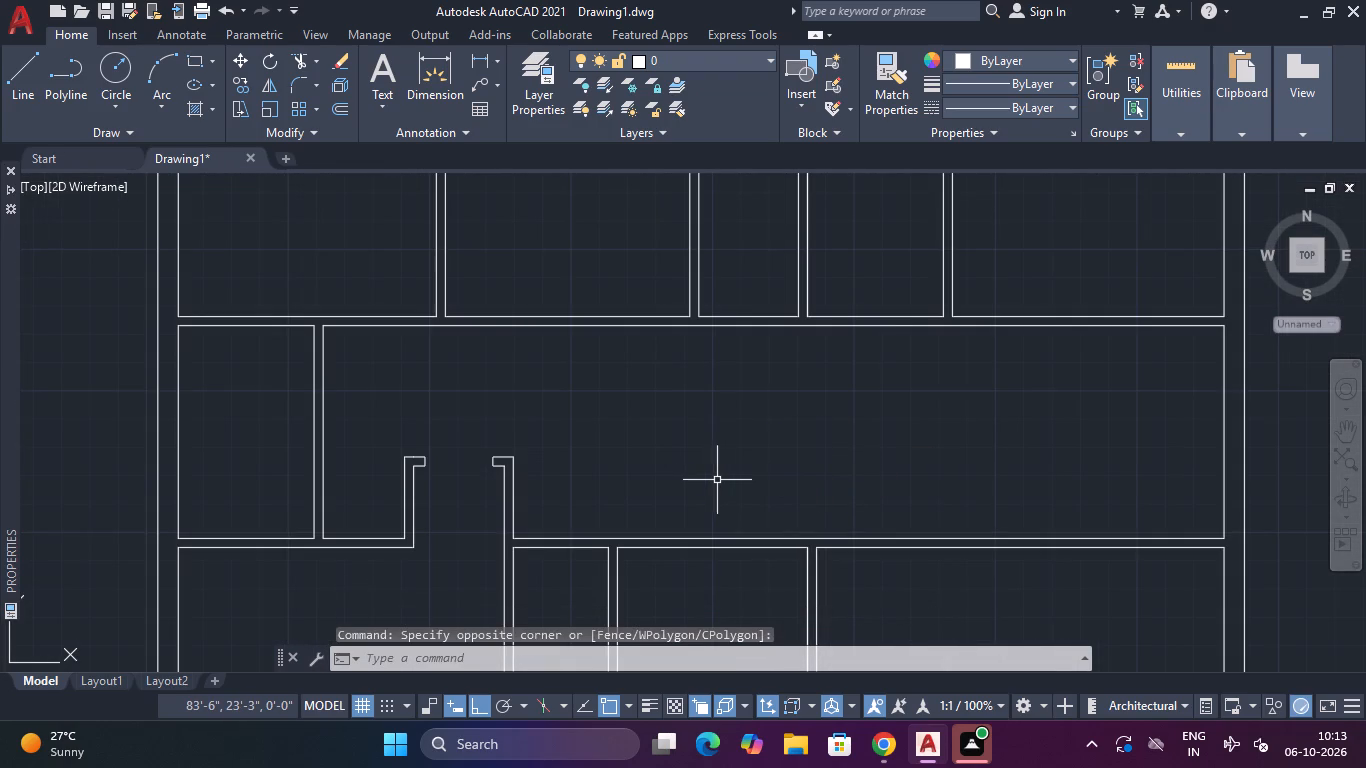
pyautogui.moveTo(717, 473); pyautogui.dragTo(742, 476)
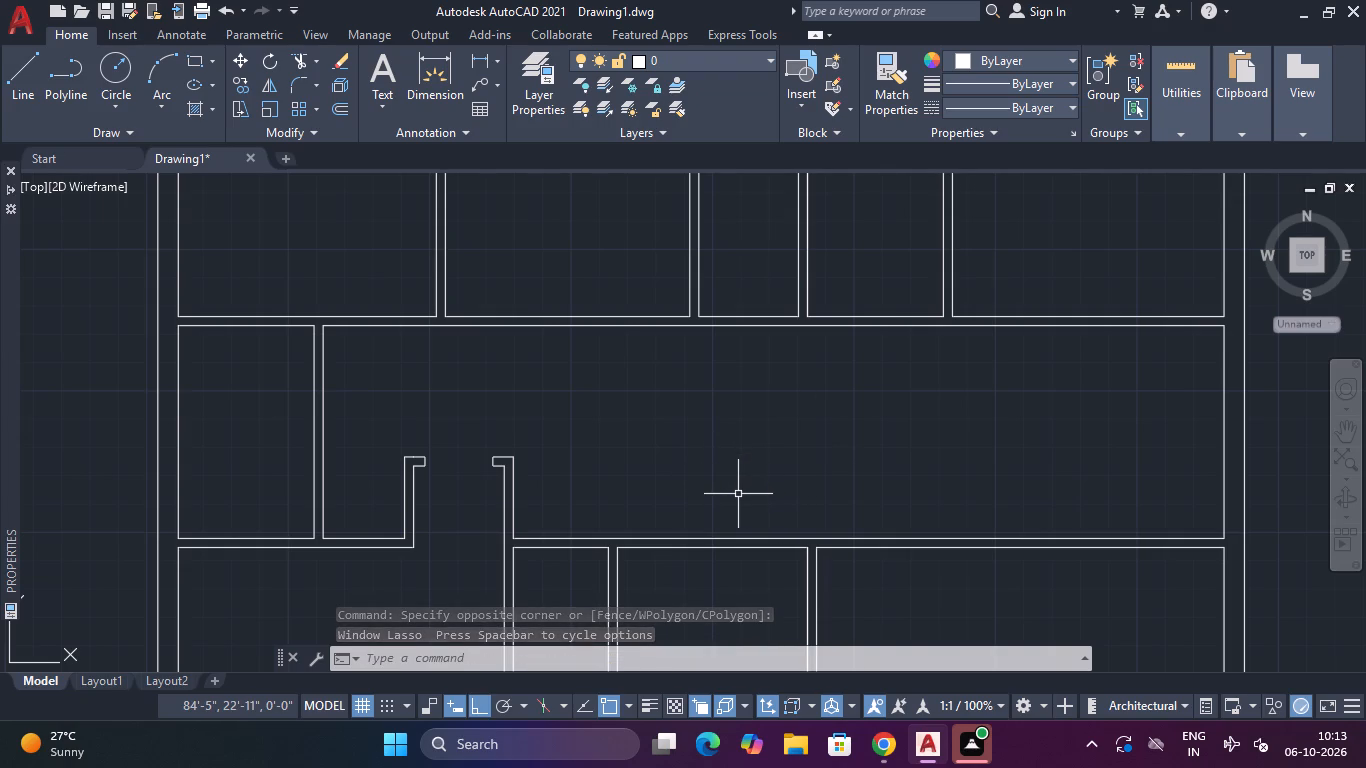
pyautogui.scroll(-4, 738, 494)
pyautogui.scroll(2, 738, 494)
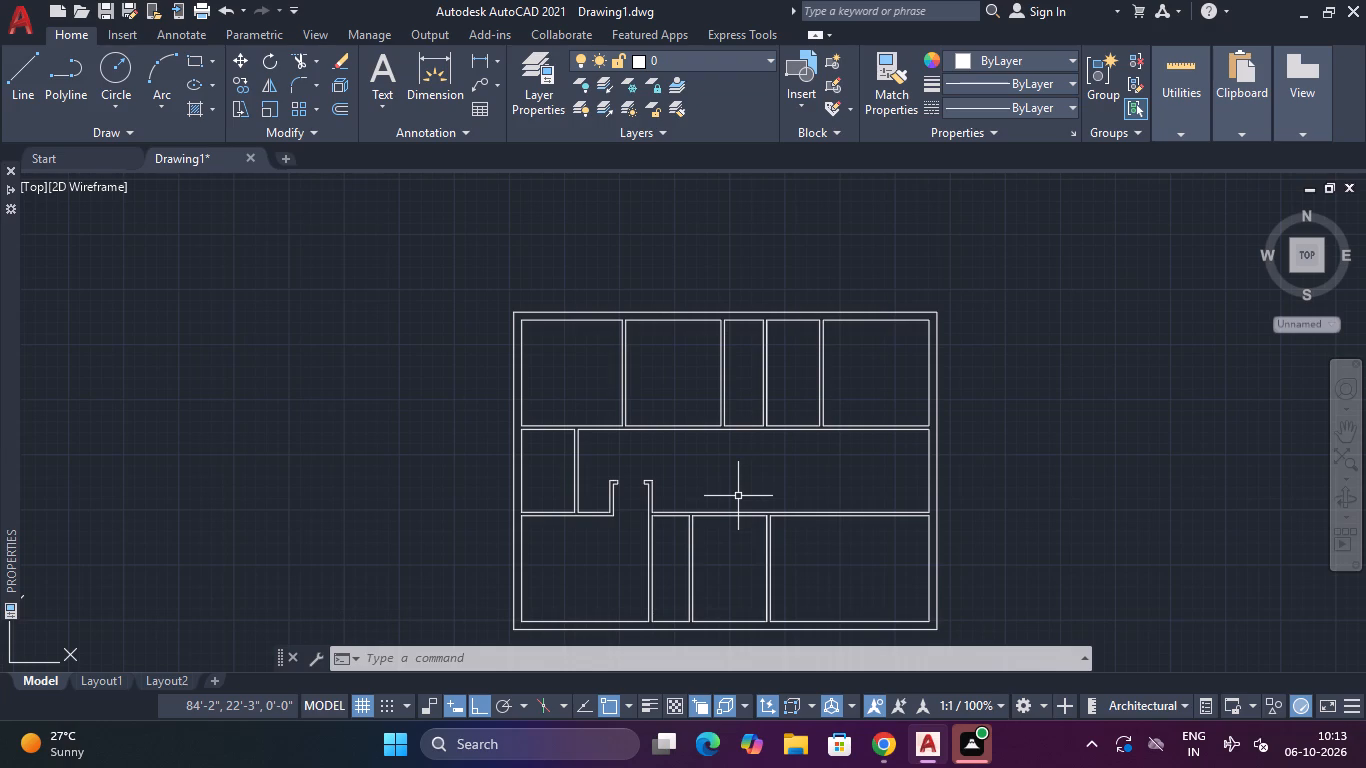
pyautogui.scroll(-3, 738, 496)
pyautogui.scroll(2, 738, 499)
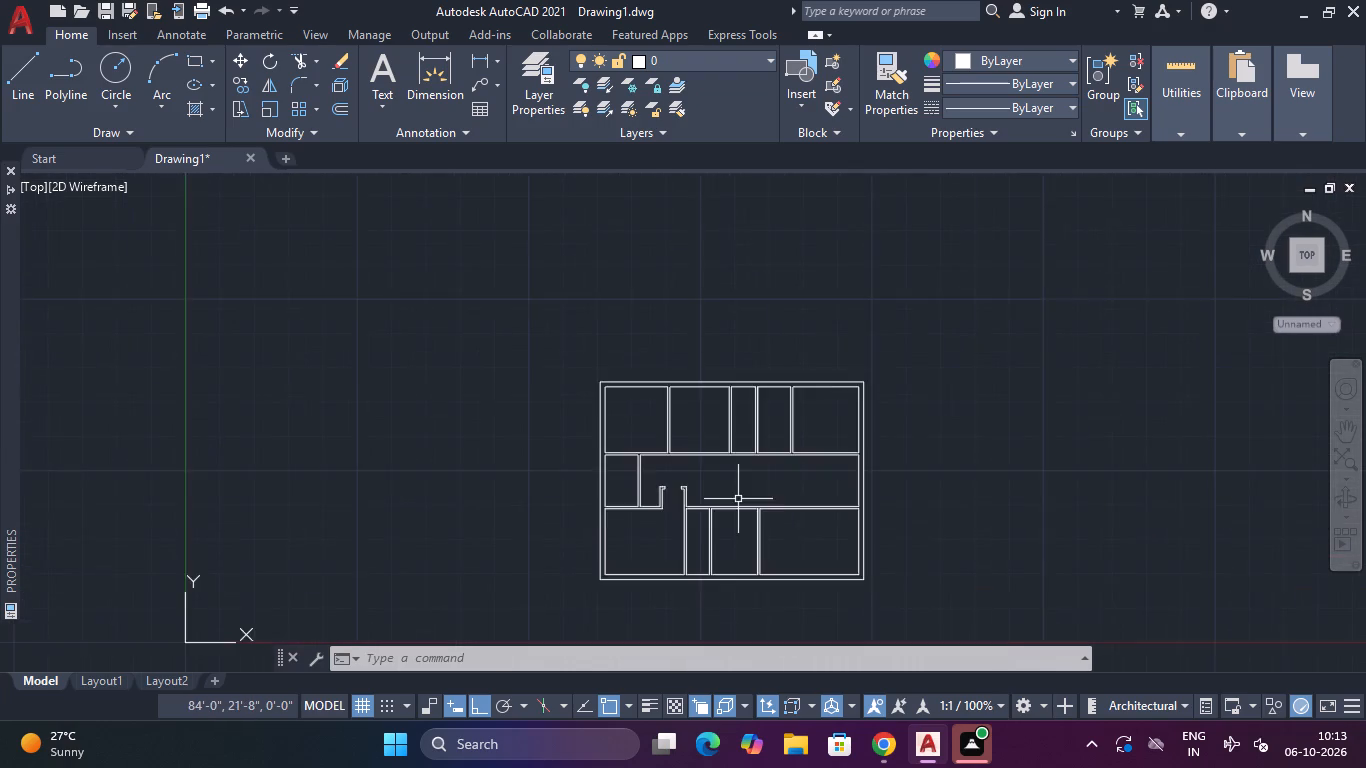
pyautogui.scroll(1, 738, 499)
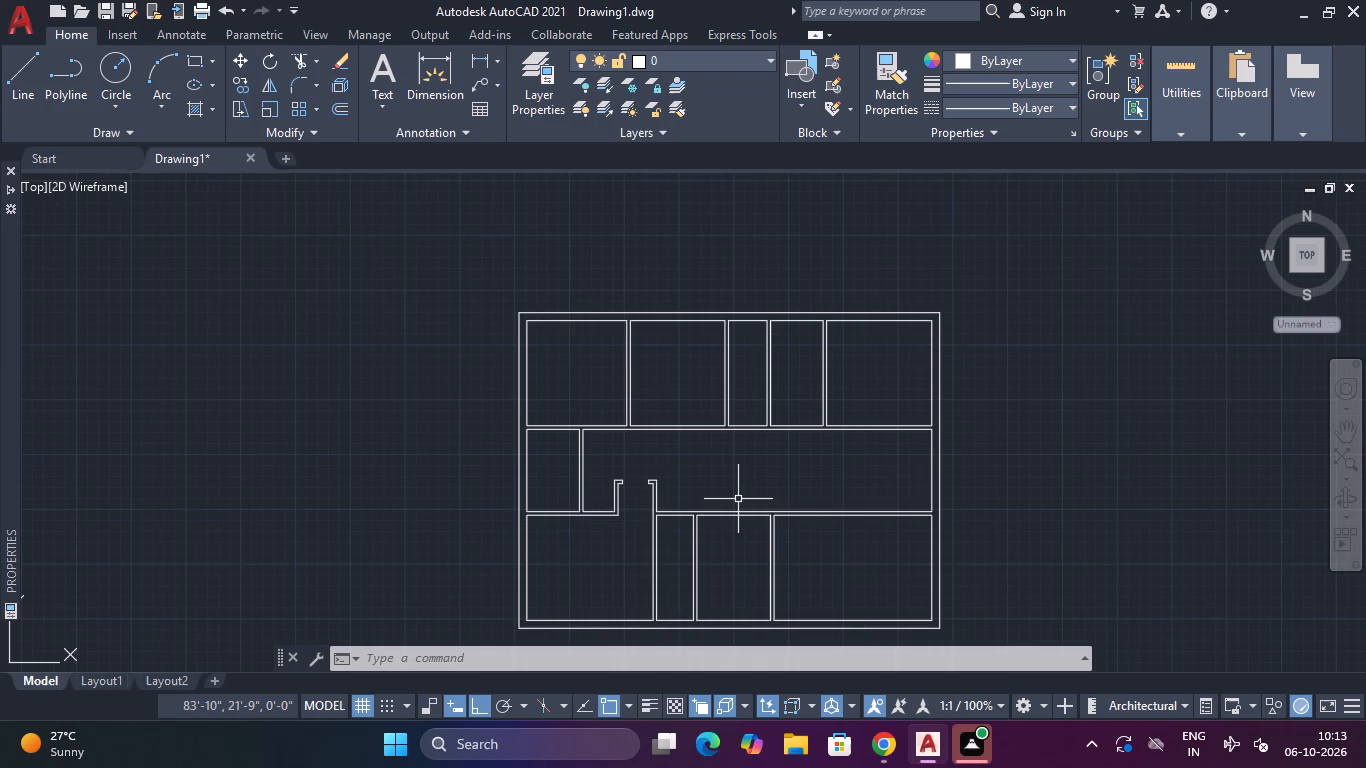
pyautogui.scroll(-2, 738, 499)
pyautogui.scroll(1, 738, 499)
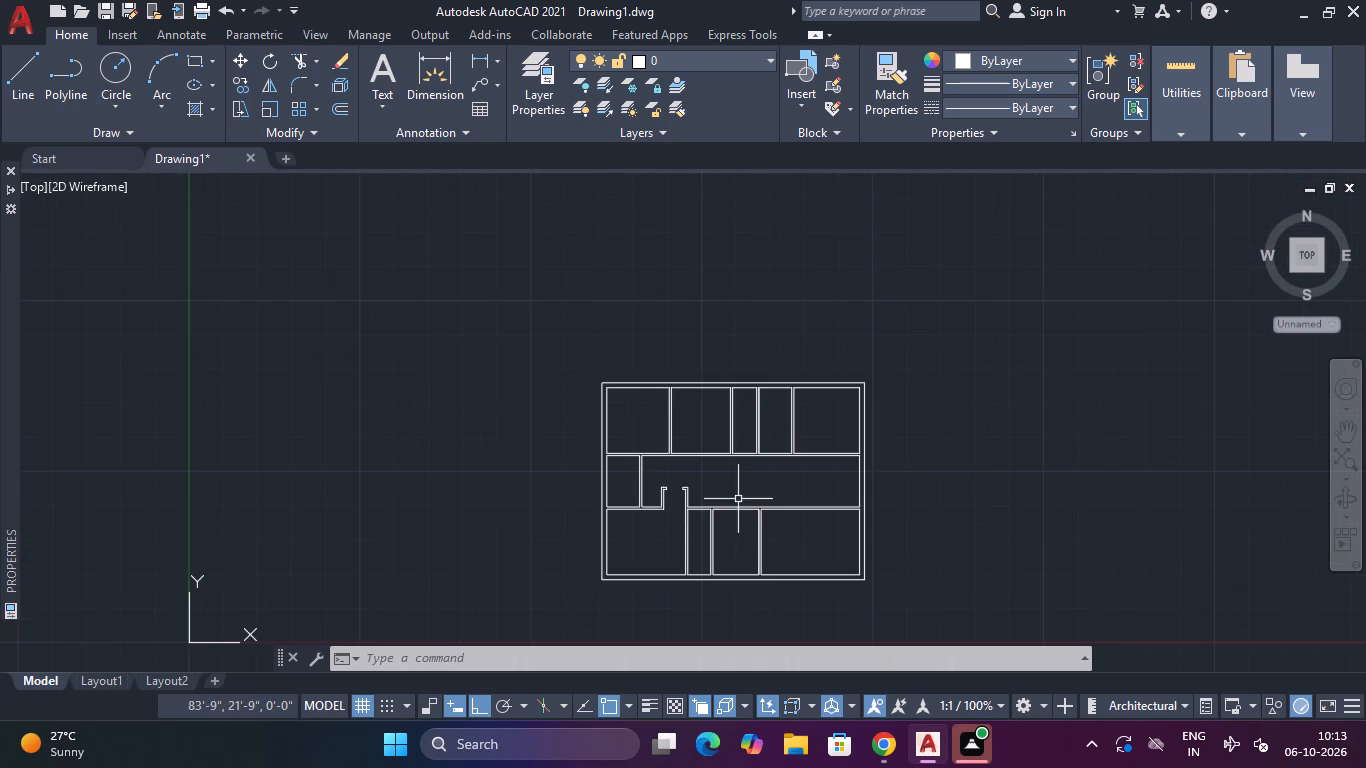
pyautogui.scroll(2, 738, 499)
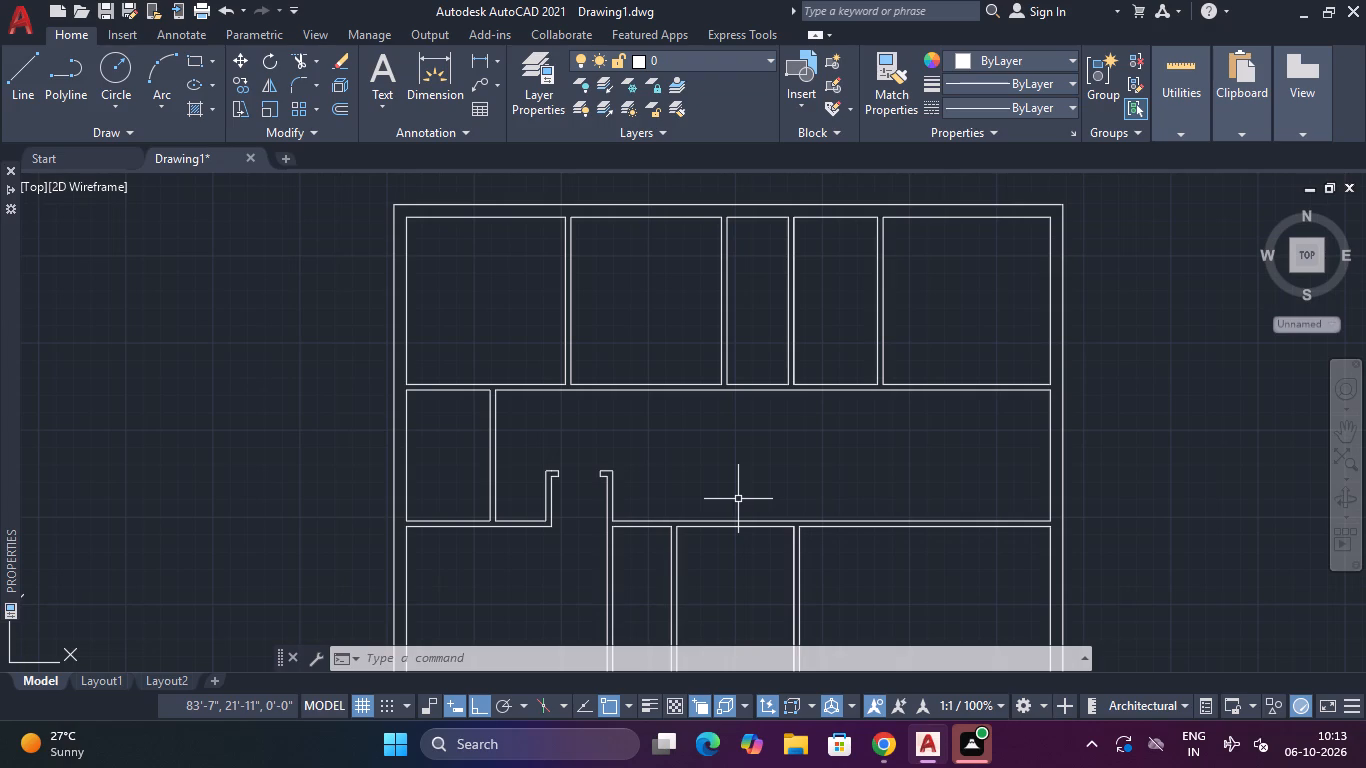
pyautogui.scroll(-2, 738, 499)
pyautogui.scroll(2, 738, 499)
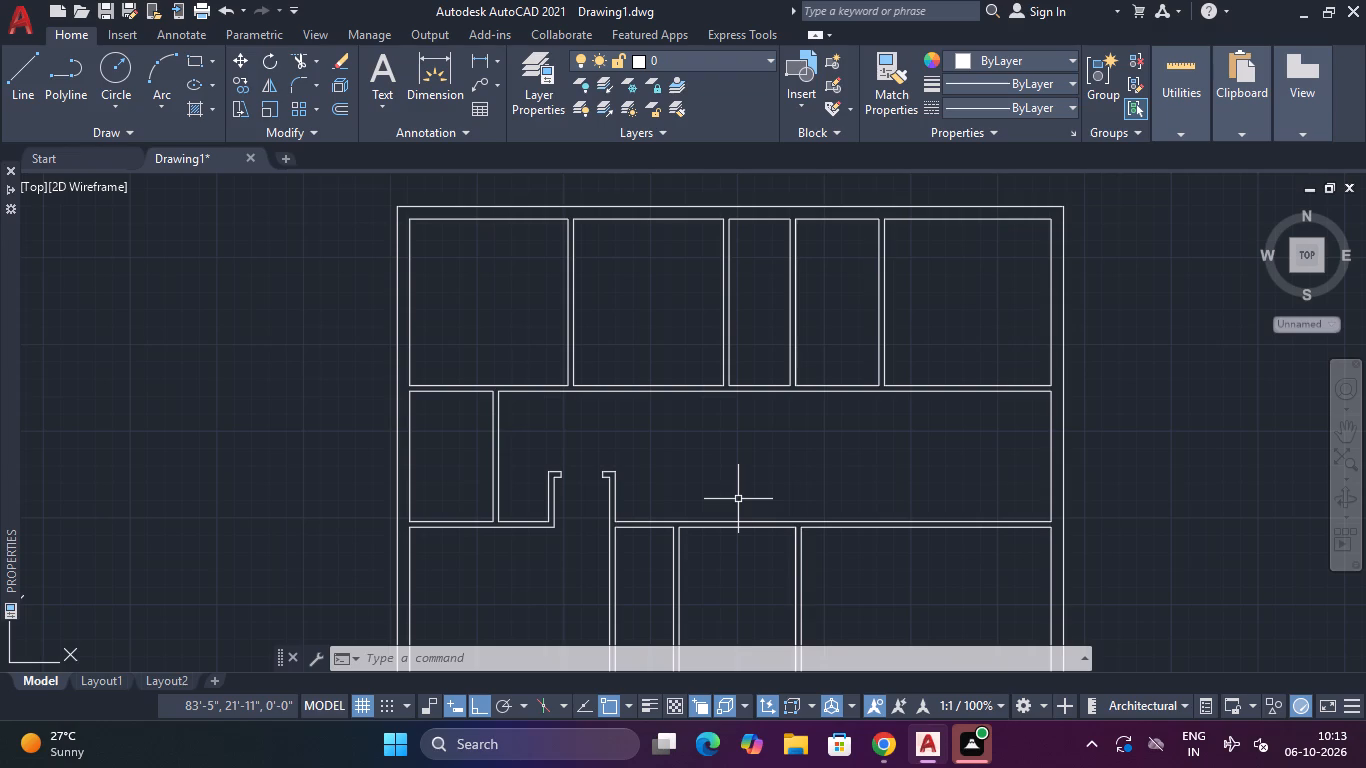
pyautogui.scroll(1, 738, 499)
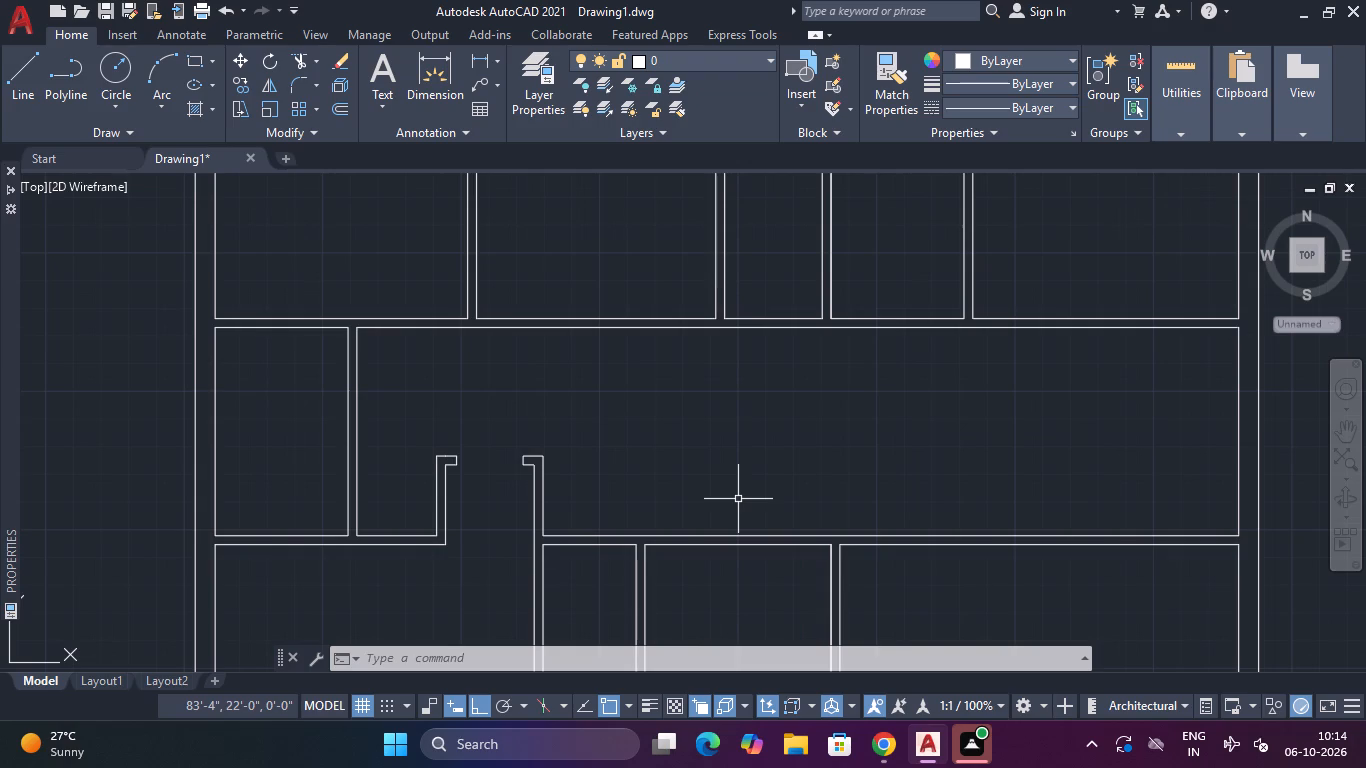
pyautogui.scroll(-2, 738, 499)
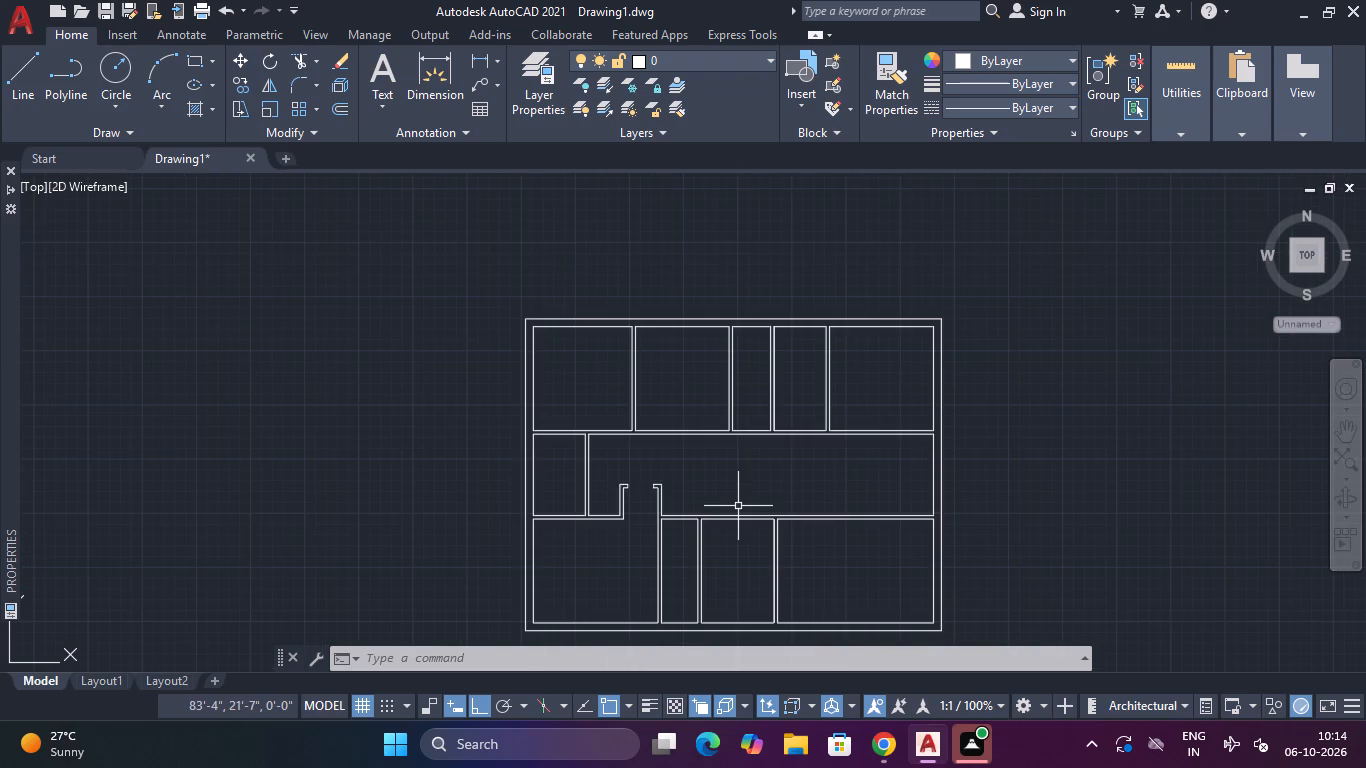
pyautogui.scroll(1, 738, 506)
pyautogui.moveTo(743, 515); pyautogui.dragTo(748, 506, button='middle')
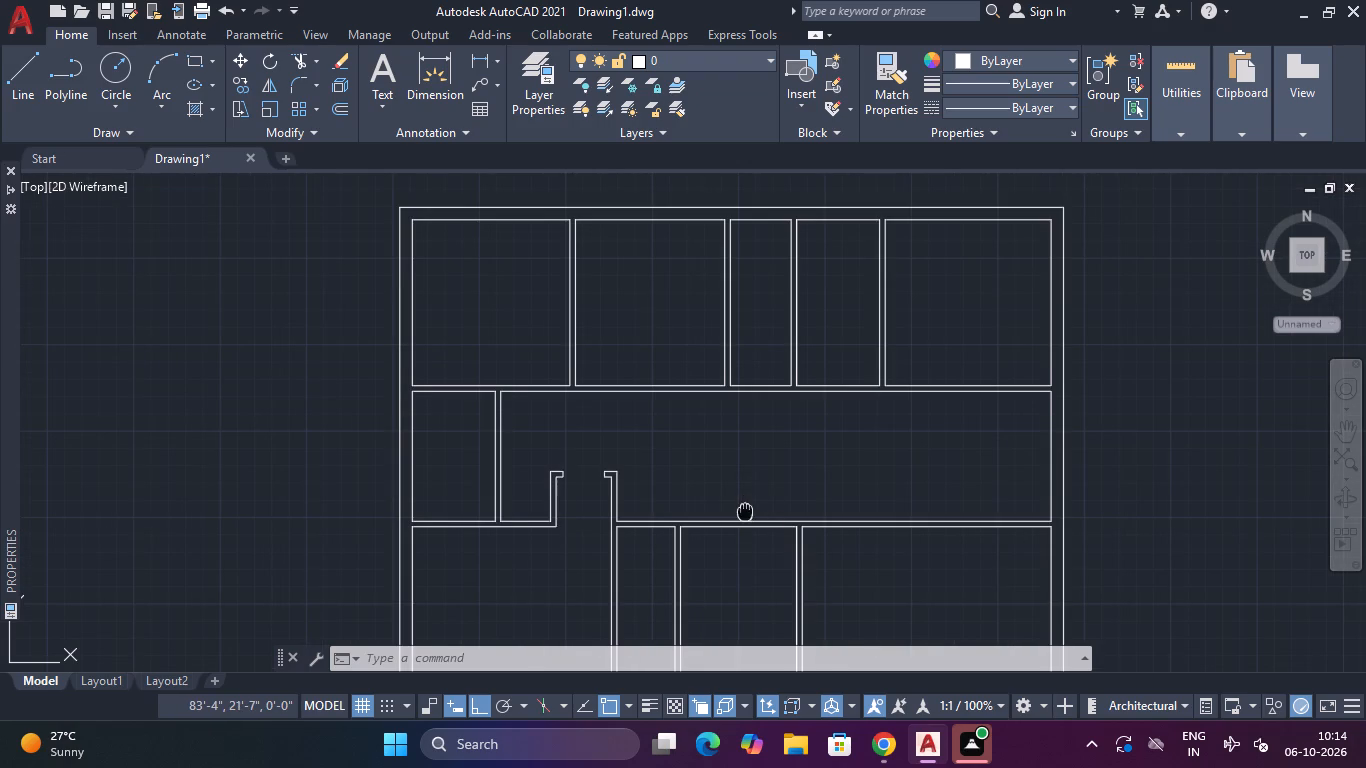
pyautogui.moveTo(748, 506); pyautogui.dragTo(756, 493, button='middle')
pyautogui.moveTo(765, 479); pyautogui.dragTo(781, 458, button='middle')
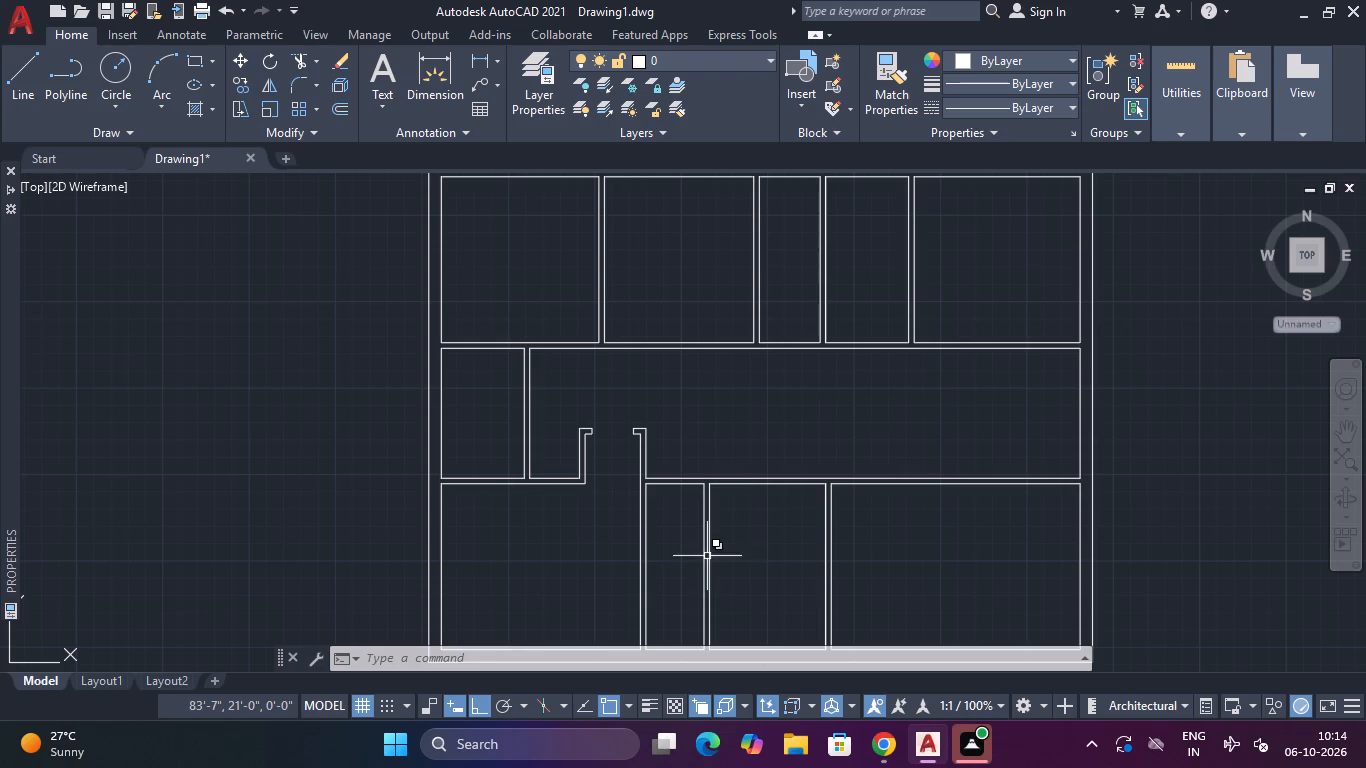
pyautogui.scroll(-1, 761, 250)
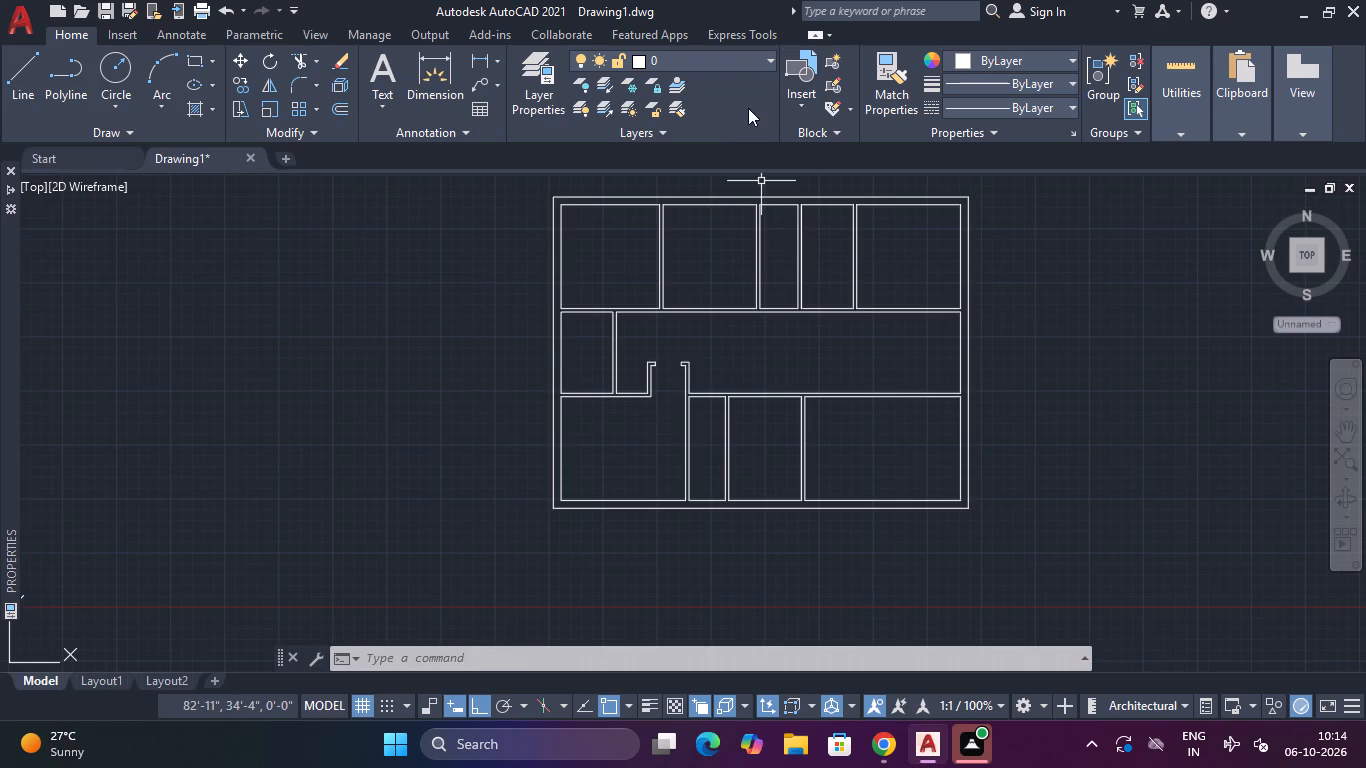
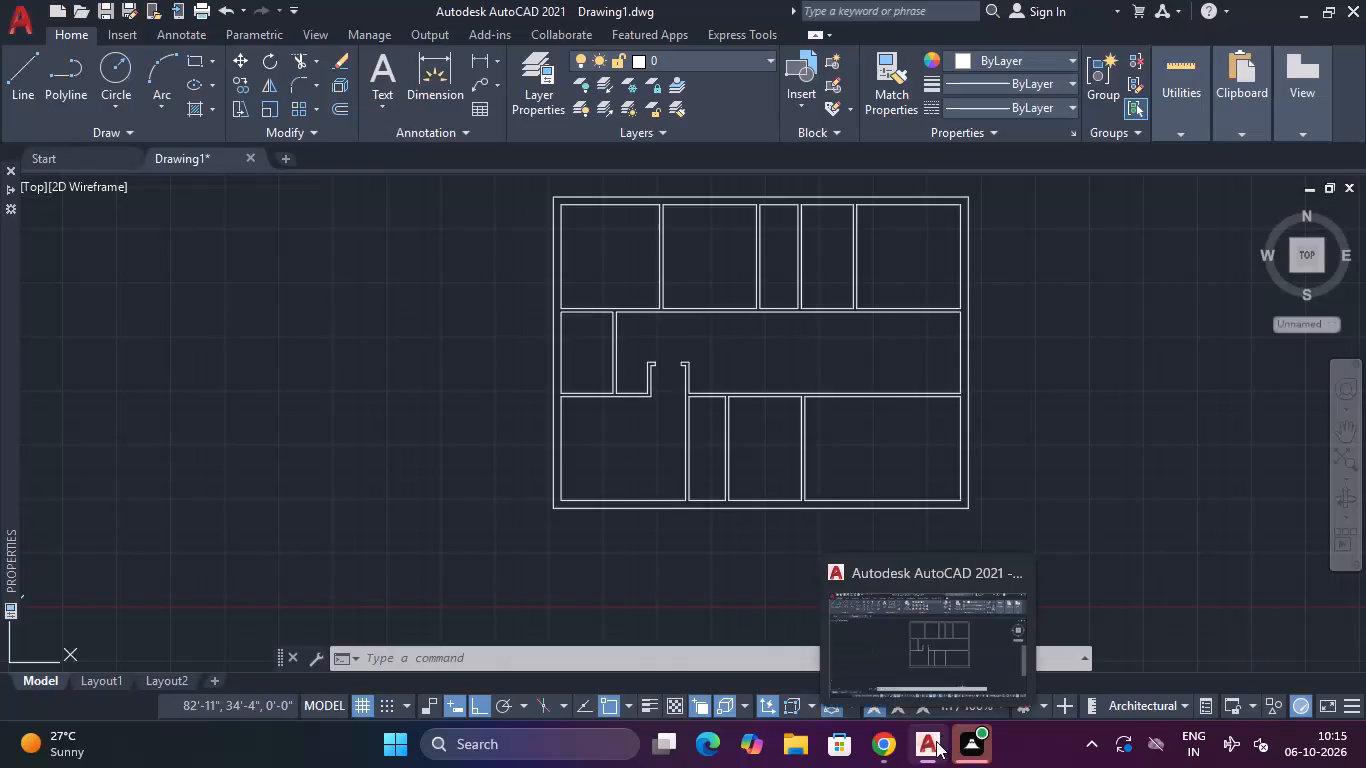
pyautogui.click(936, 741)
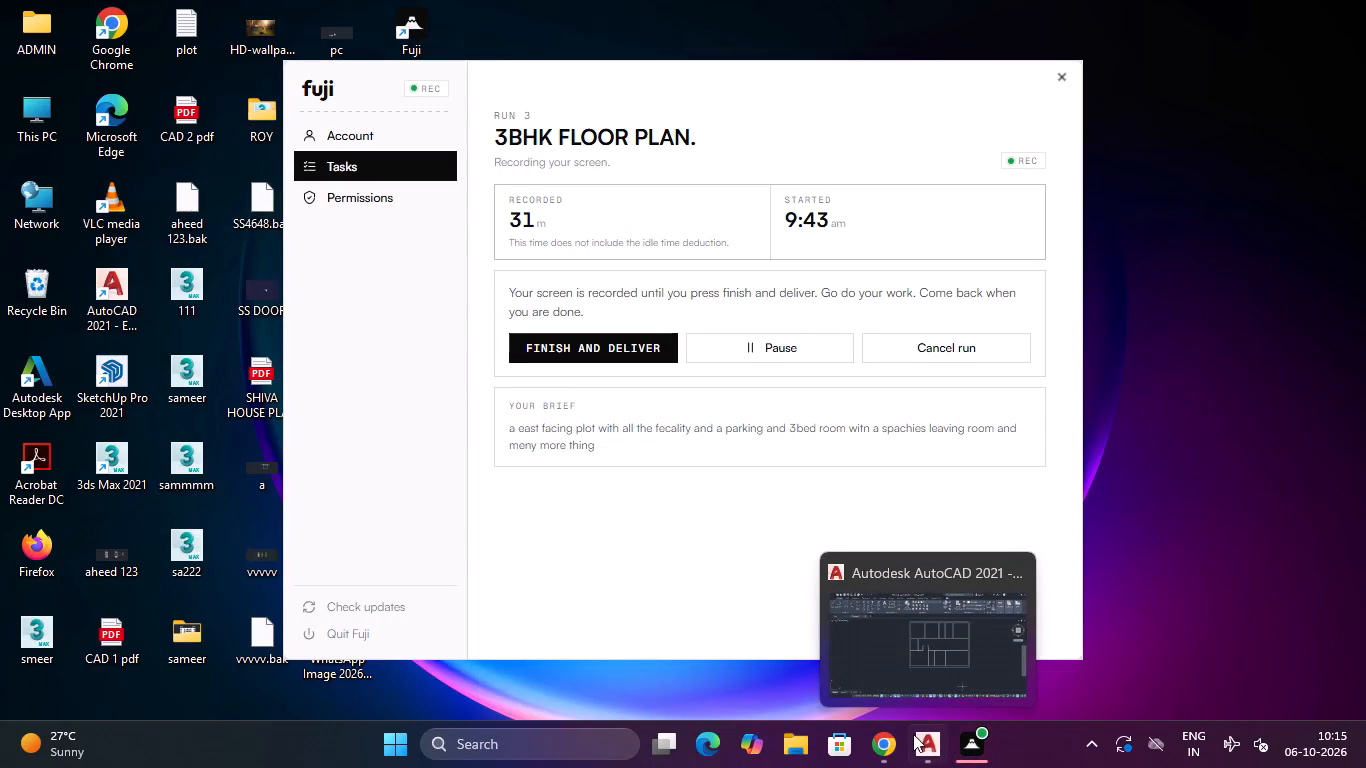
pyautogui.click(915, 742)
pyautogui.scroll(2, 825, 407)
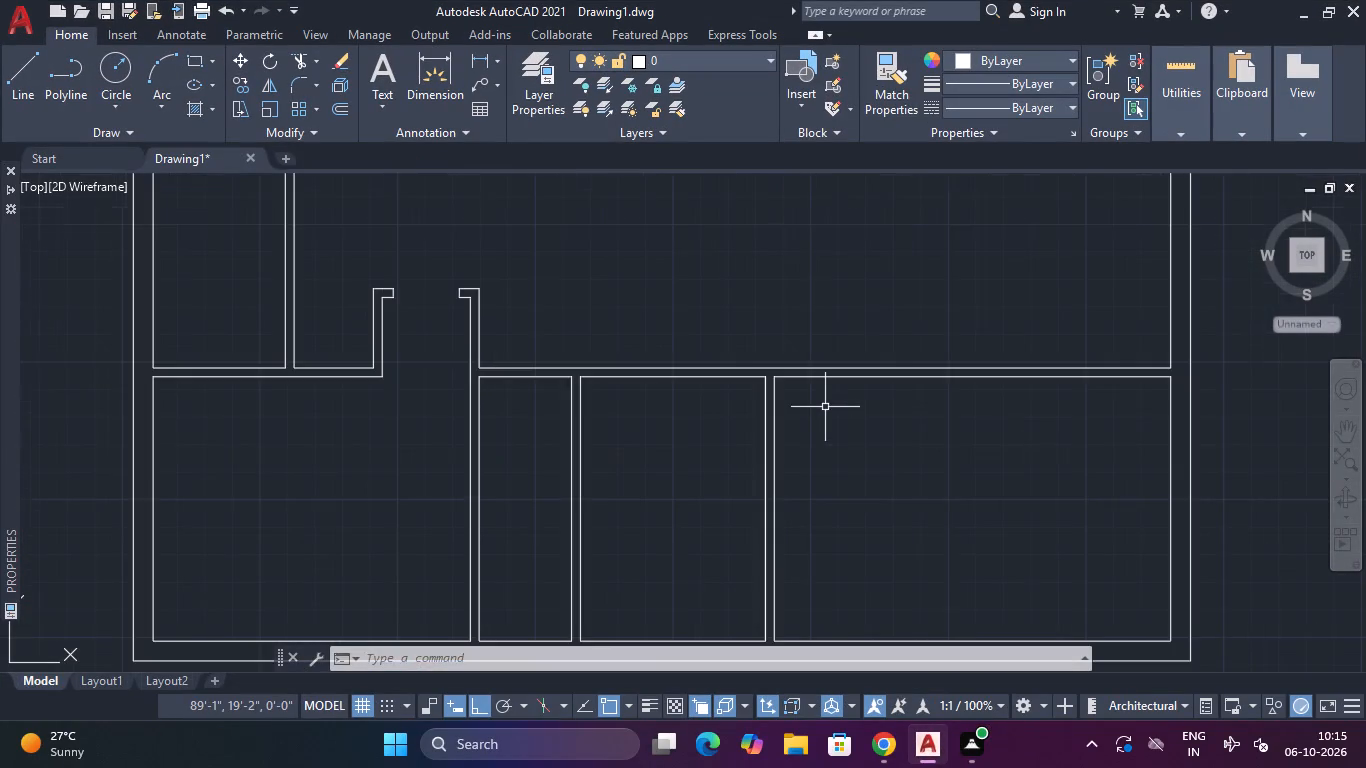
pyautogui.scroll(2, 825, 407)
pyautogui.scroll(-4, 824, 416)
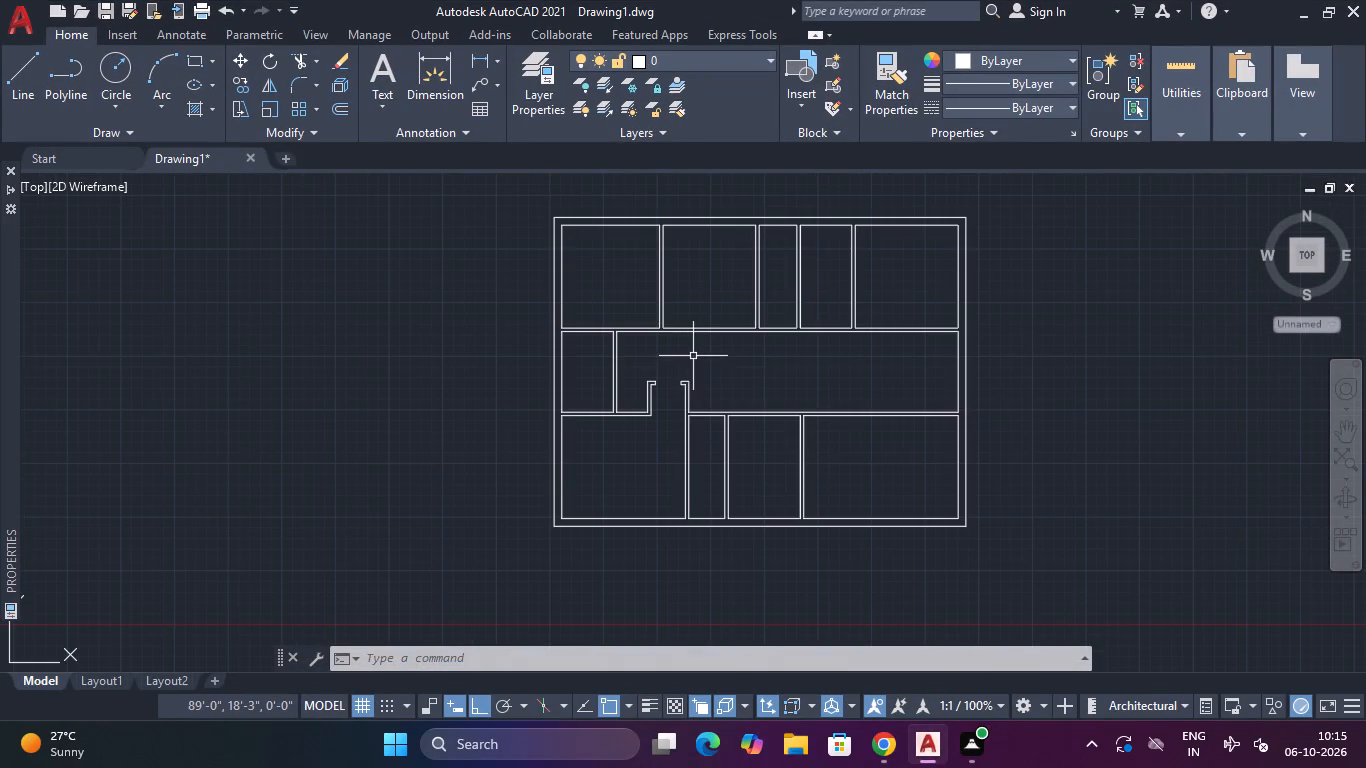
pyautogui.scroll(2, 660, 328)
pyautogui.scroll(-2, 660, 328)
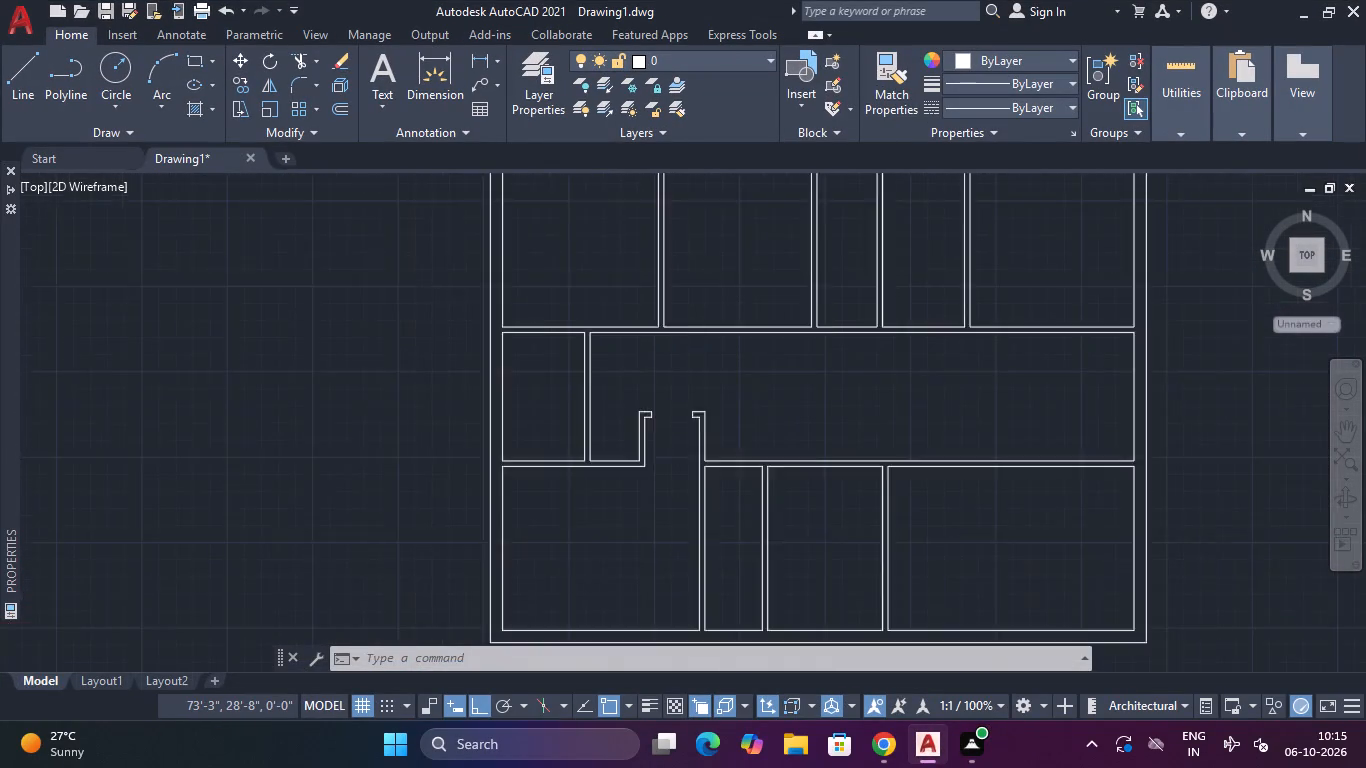
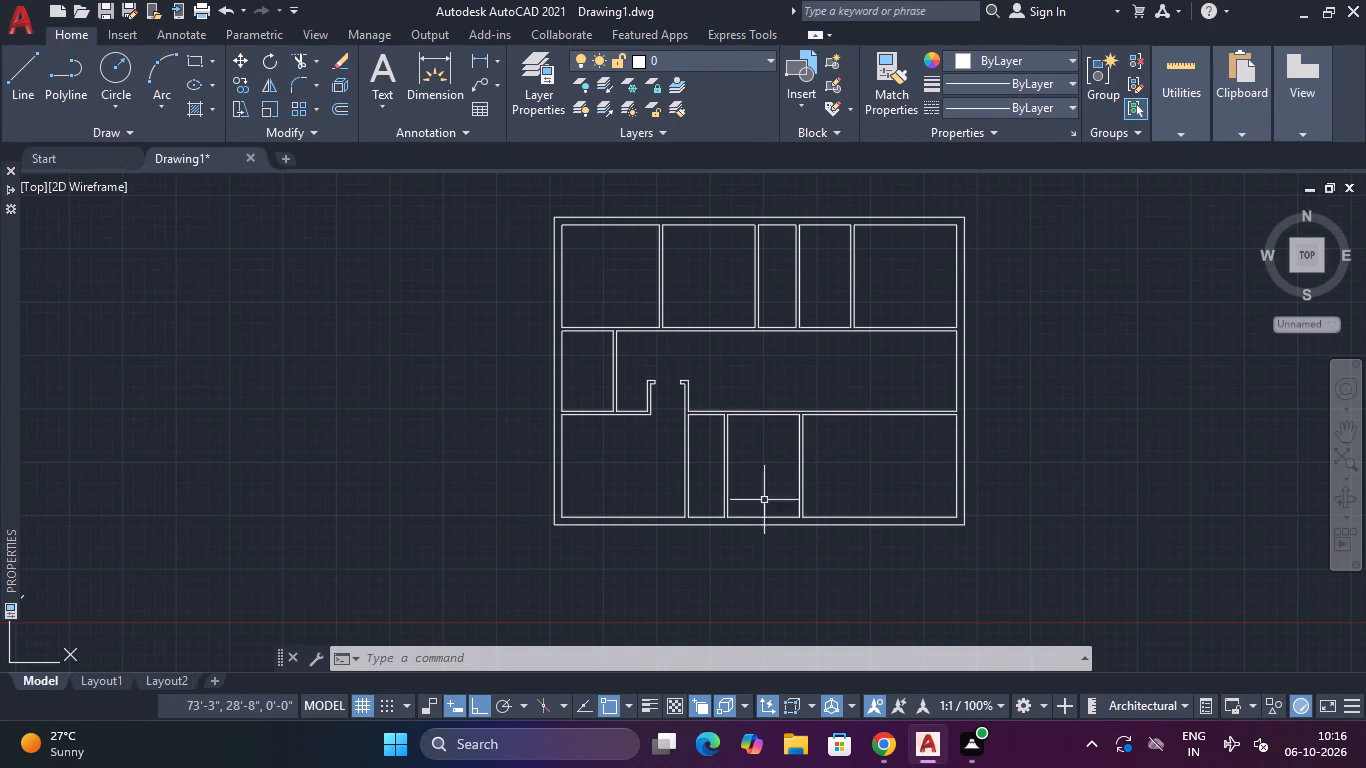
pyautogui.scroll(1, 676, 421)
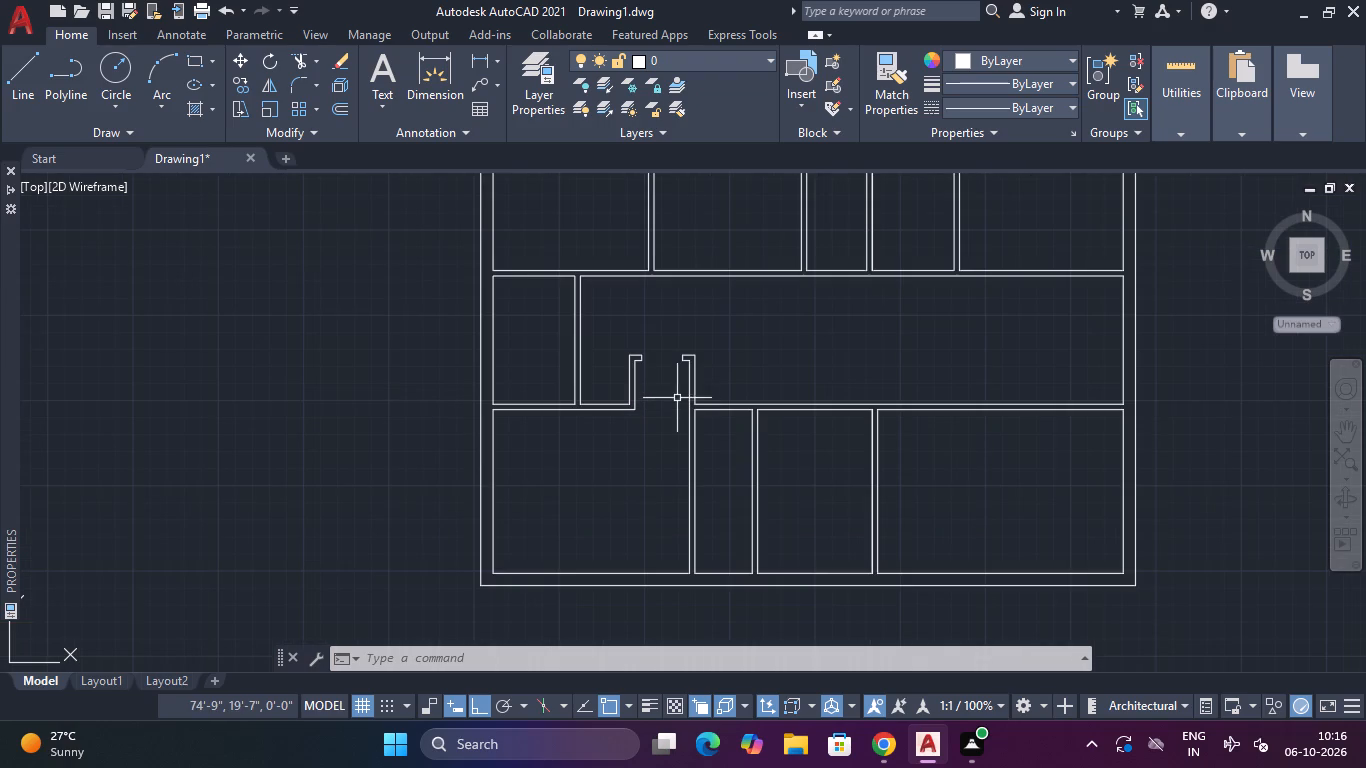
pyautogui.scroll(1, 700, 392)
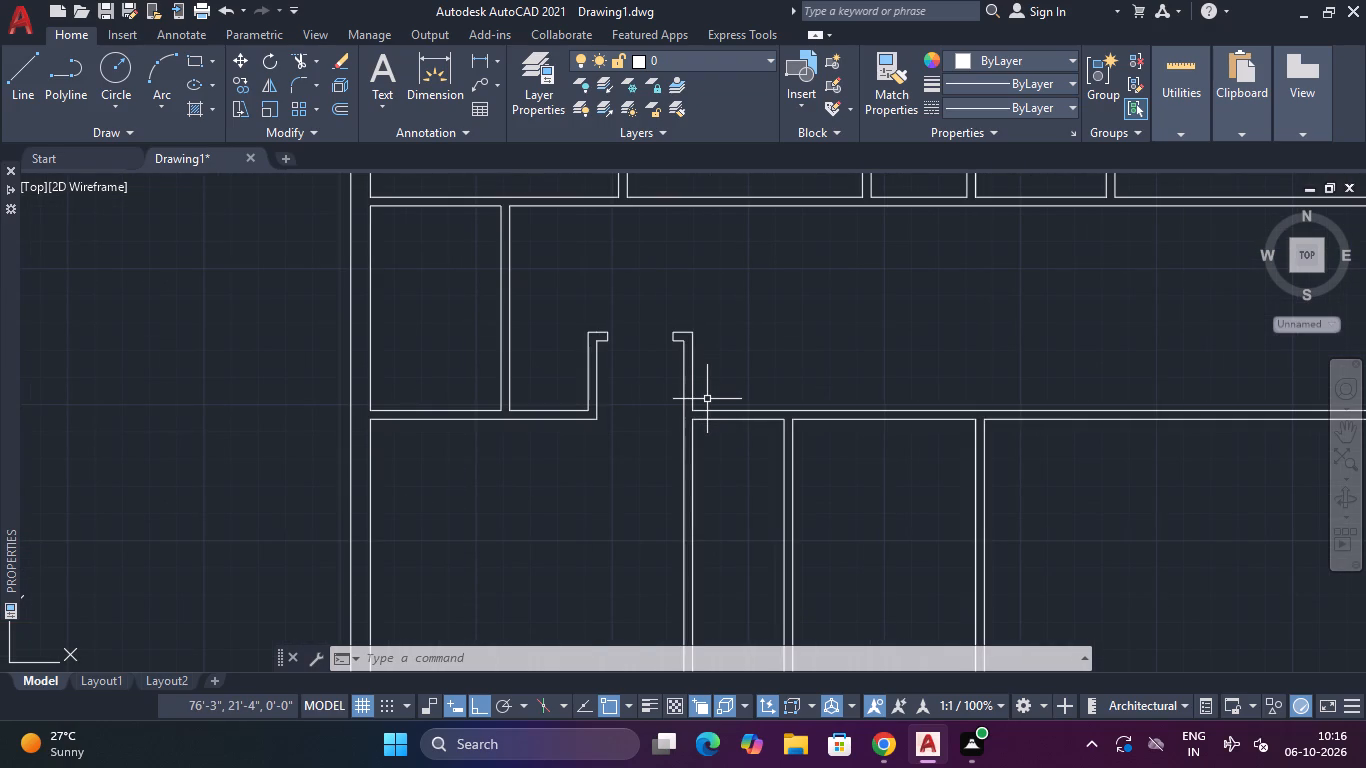
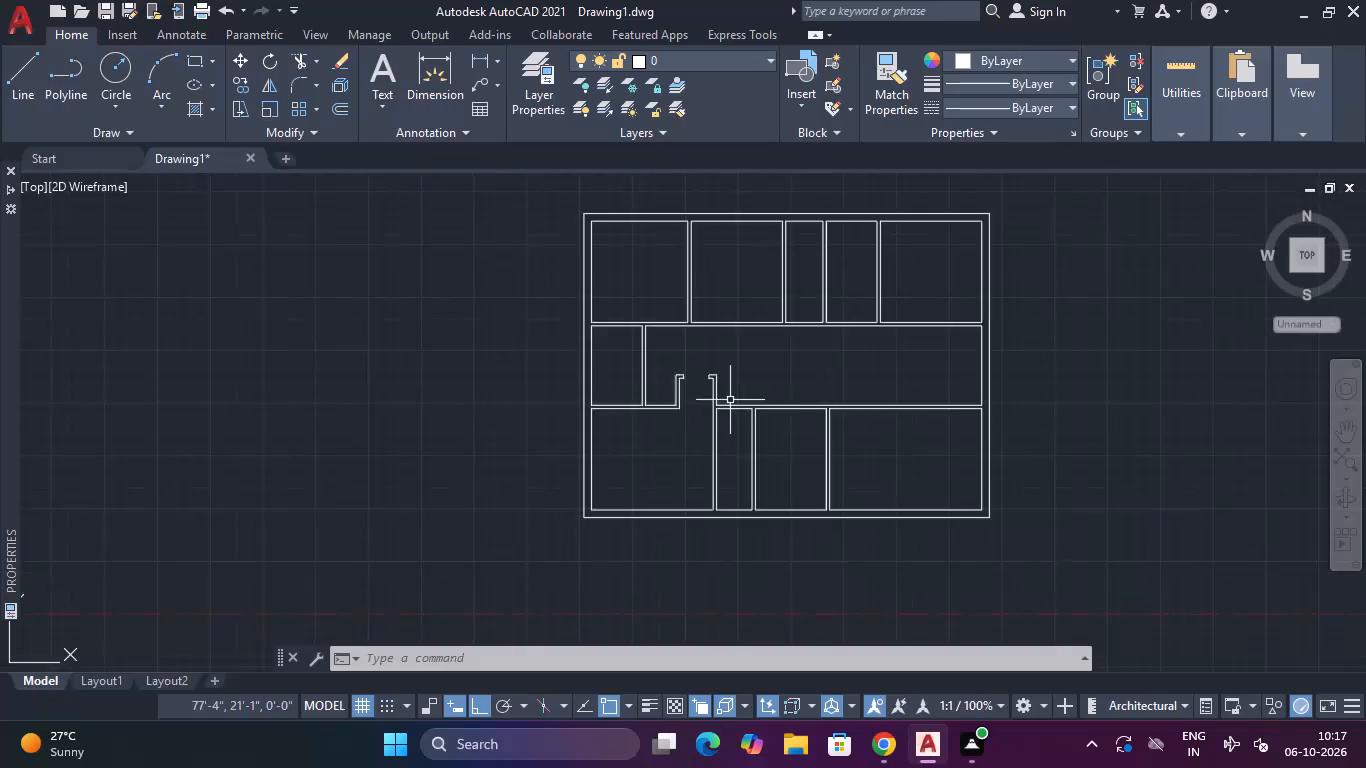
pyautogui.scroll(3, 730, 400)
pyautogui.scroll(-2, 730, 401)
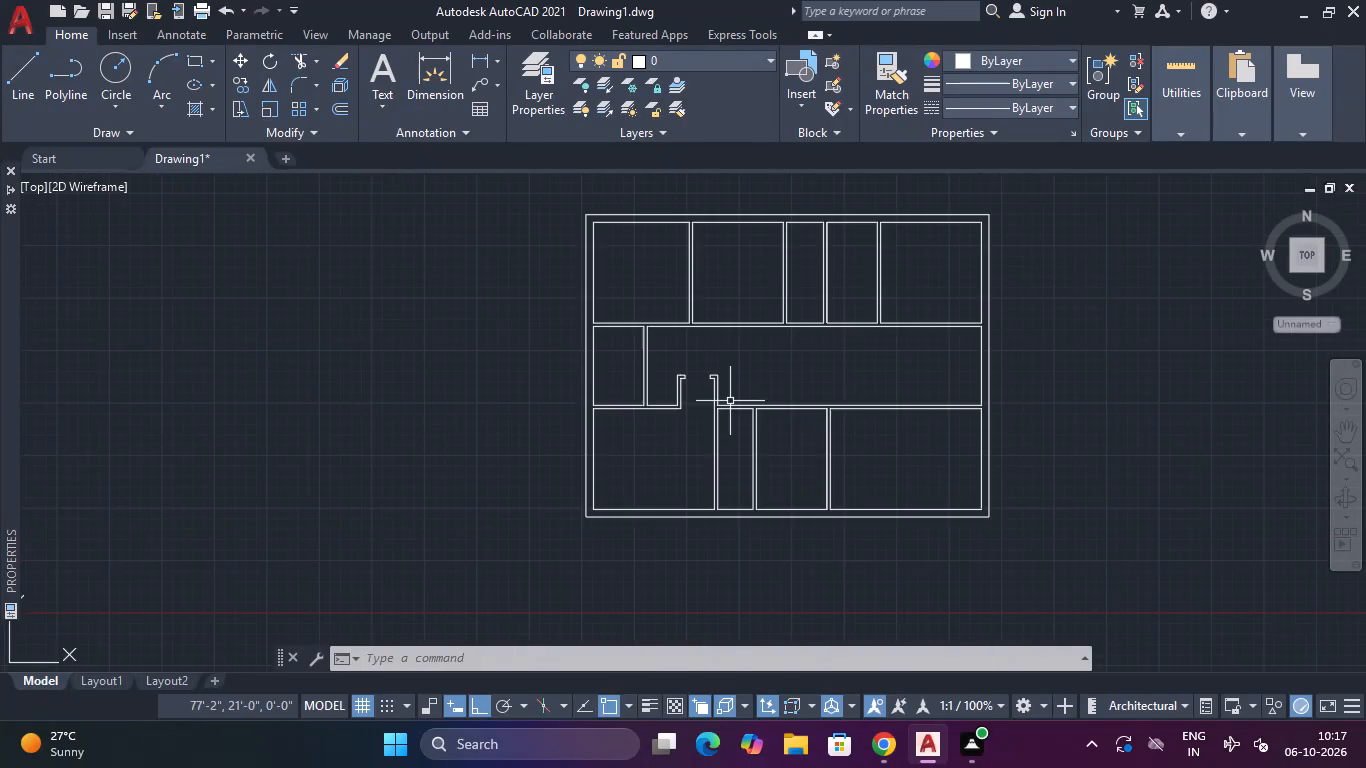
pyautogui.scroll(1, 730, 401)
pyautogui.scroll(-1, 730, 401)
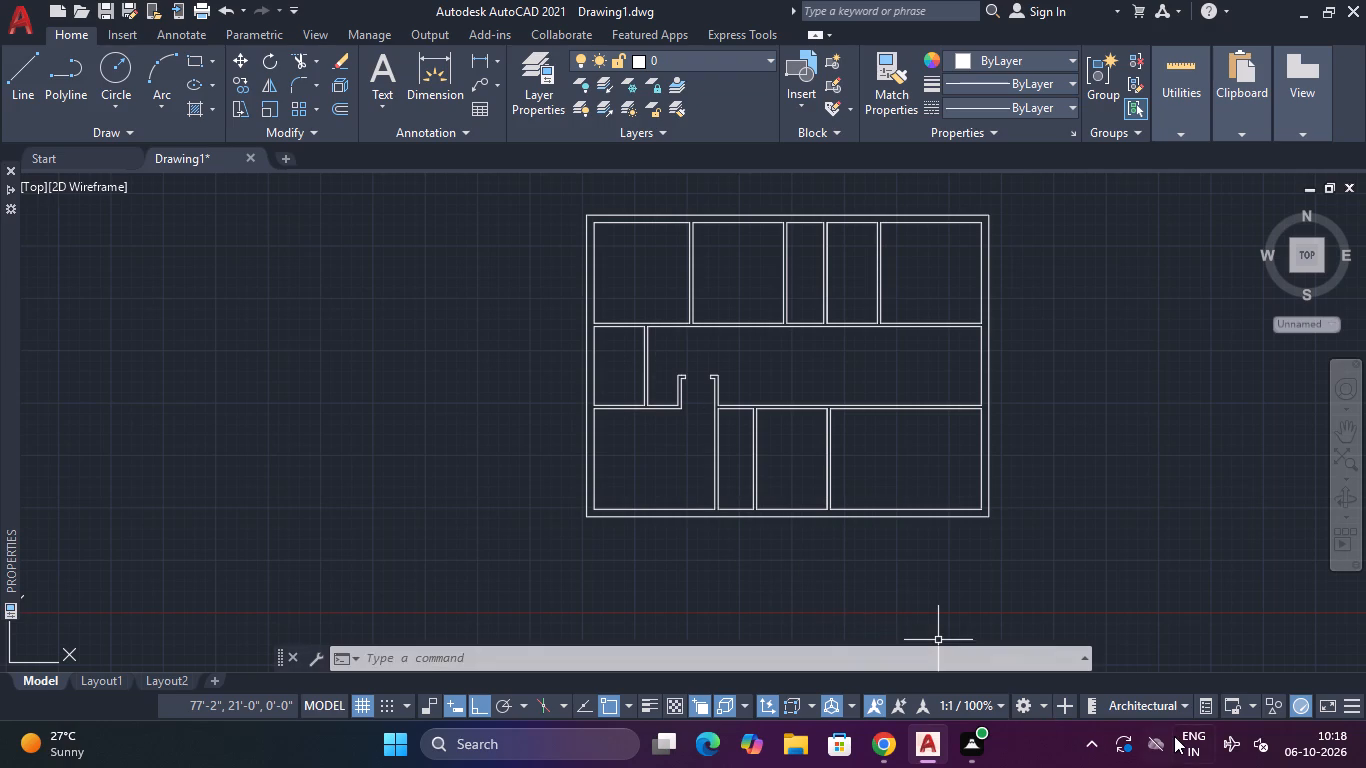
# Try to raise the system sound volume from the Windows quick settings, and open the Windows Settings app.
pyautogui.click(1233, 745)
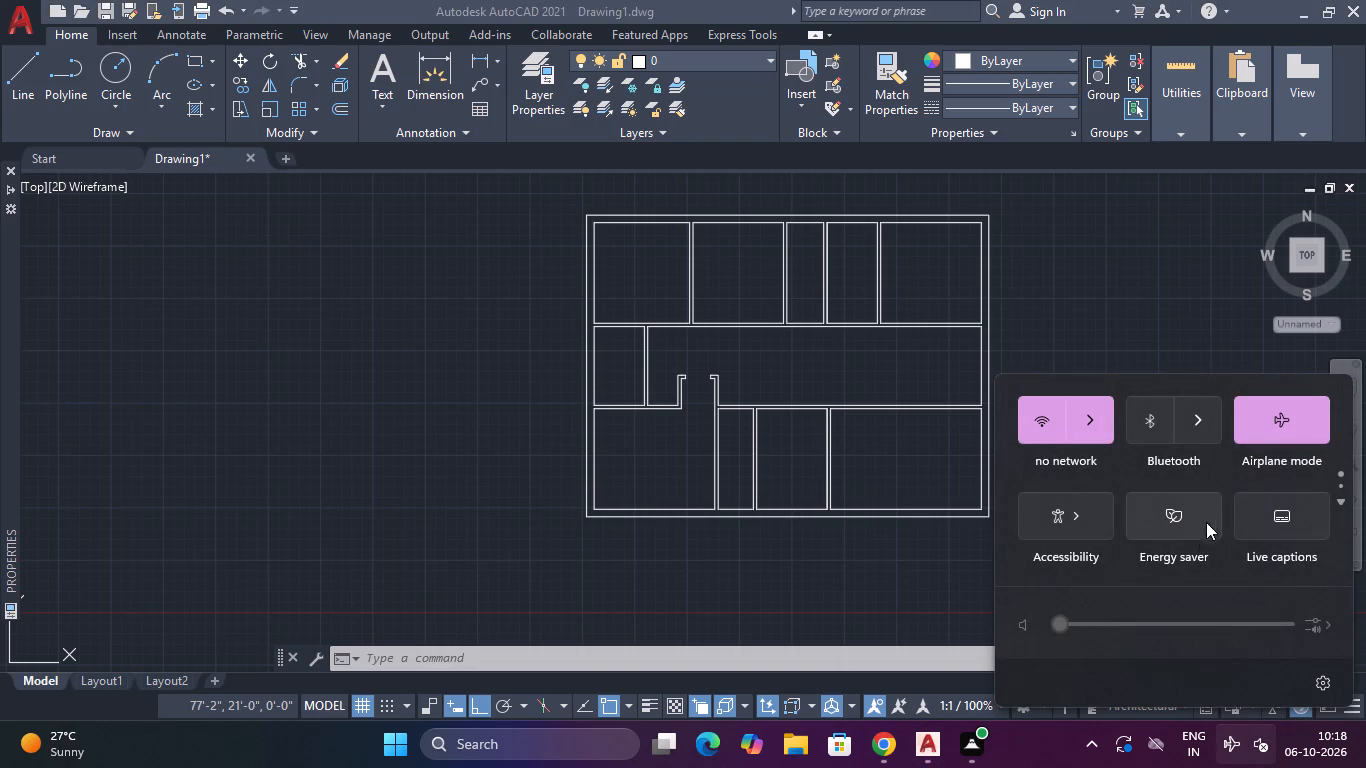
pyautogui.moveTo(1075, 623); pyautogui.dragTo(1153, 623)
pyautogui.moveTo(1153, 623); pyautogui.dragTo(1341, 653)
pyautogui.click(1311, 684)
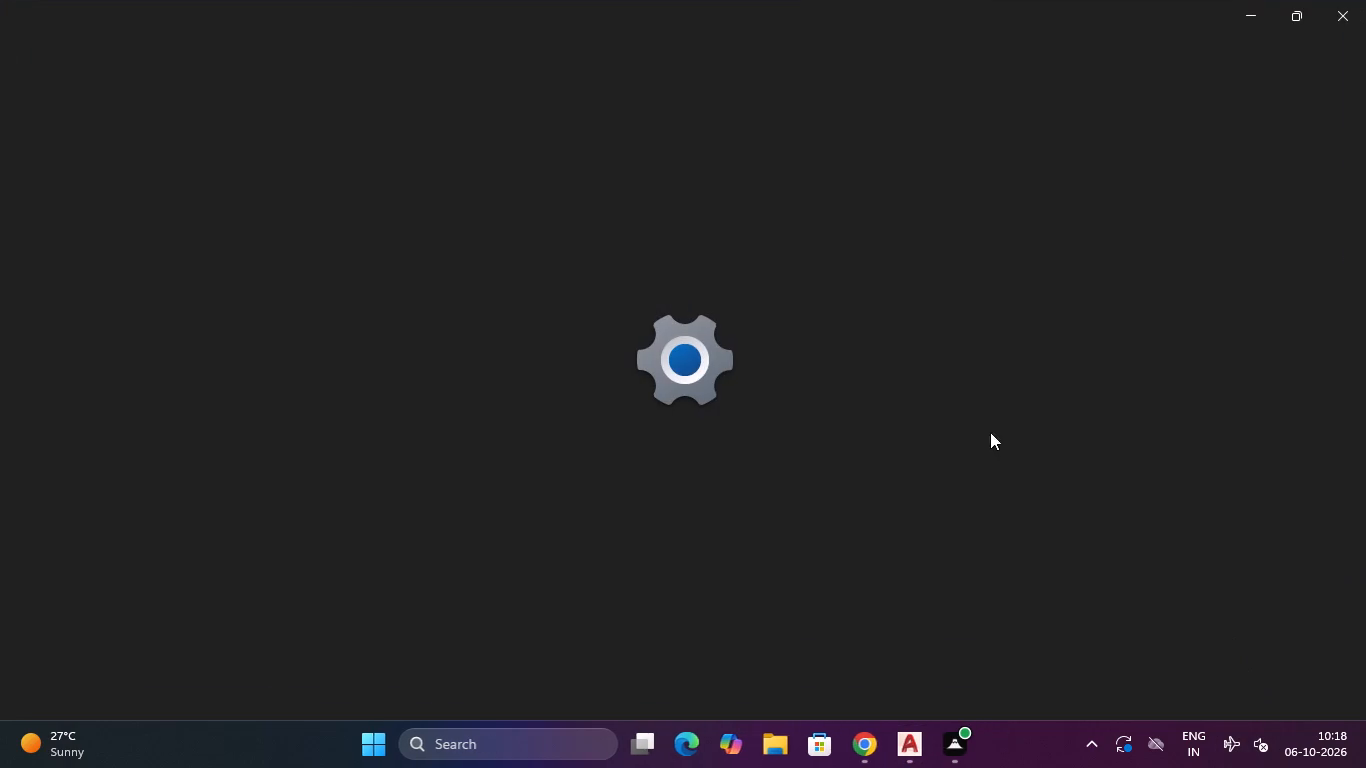
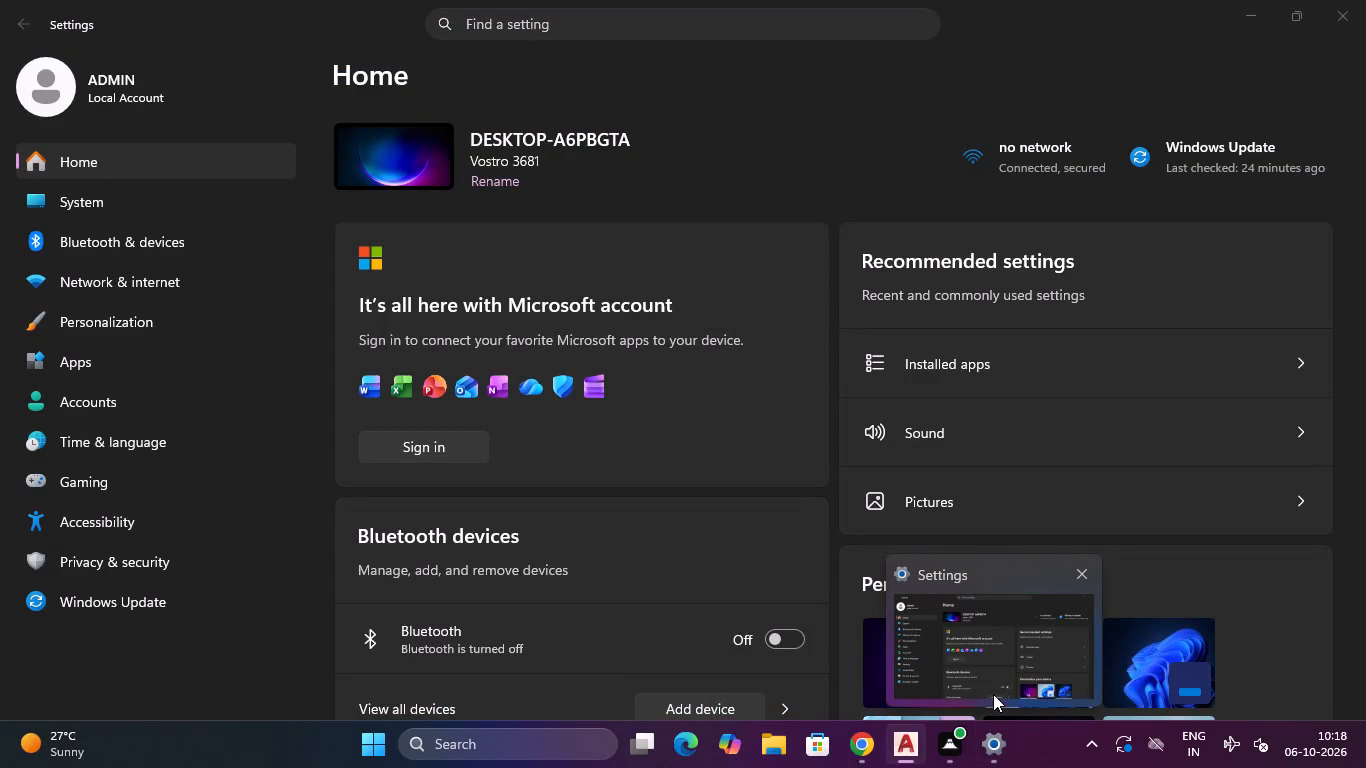
# Look through the Windows Settings pages for Bluetooth & devices and Personalization, including the Colors options.
pyautogui.click(993, 694)
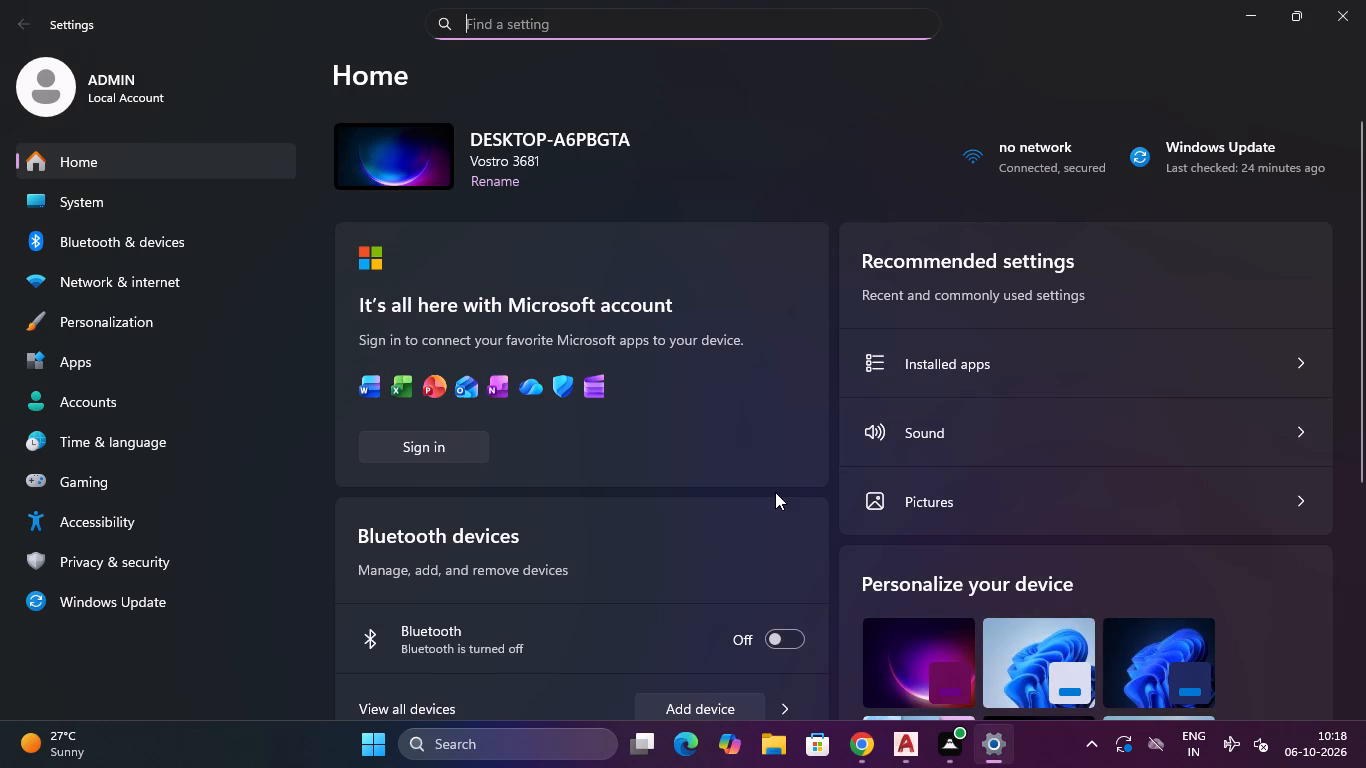
pyautogui.scroll(-2, 774, 492)
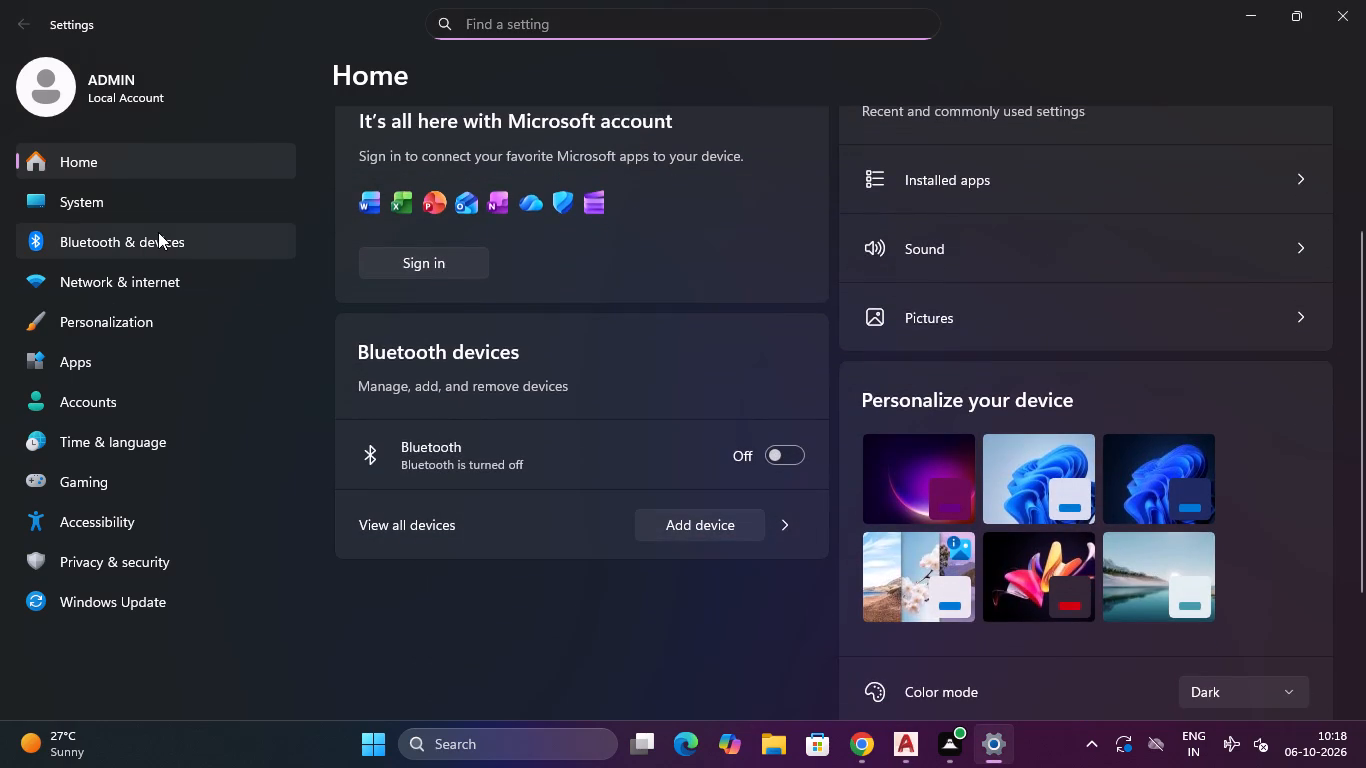
pyautogui.click(158, 232)
pyautogui.scroll(-3, 836, 526)
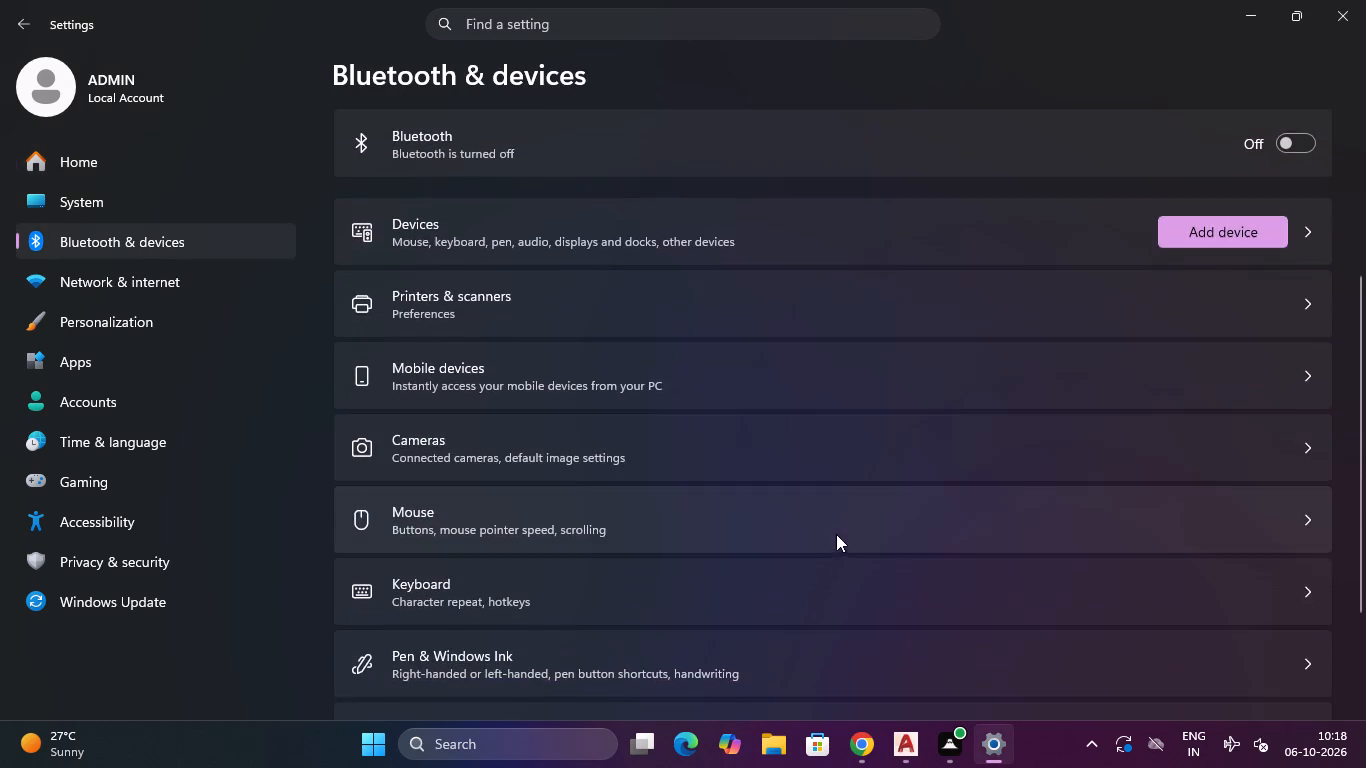
pyautogui.scroll(-2, 653, 538)
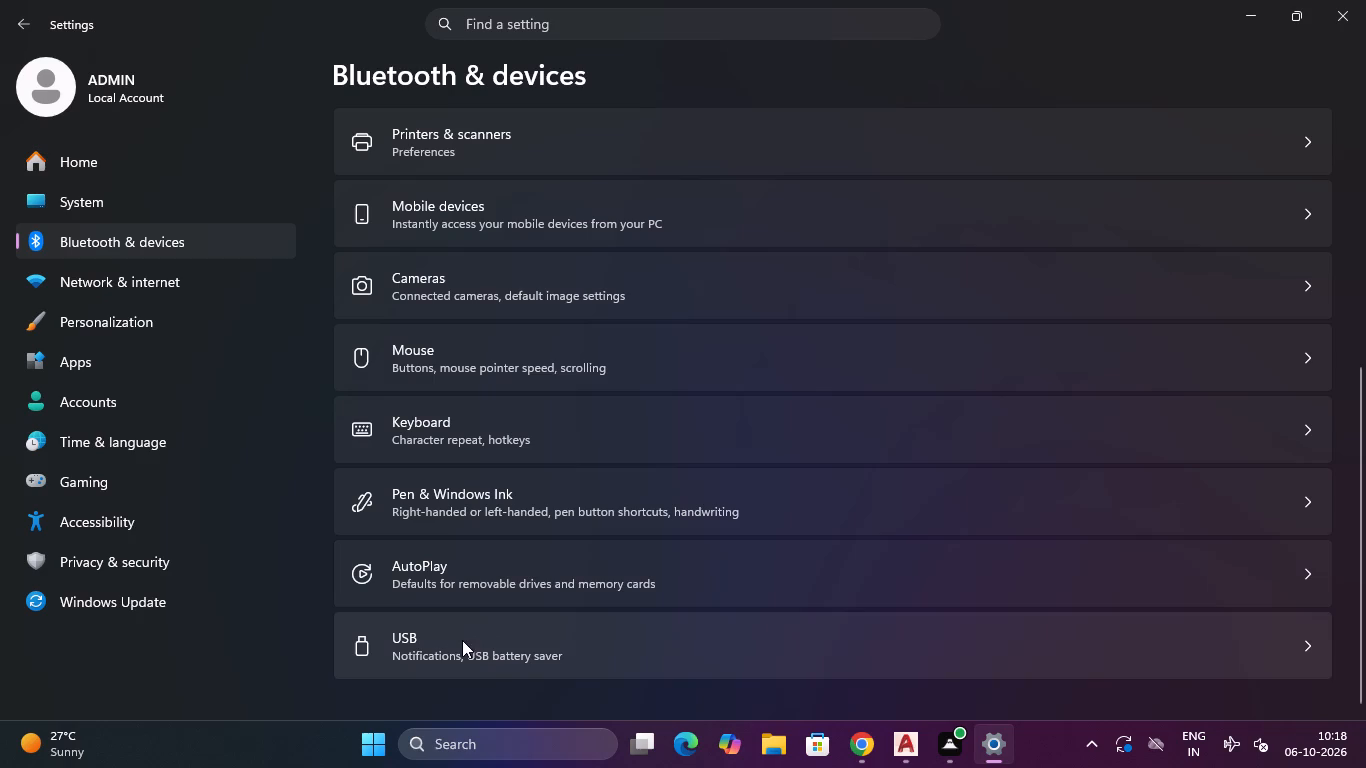
pyautogui.click(211, 282)
pyautogui.click(200, 311)
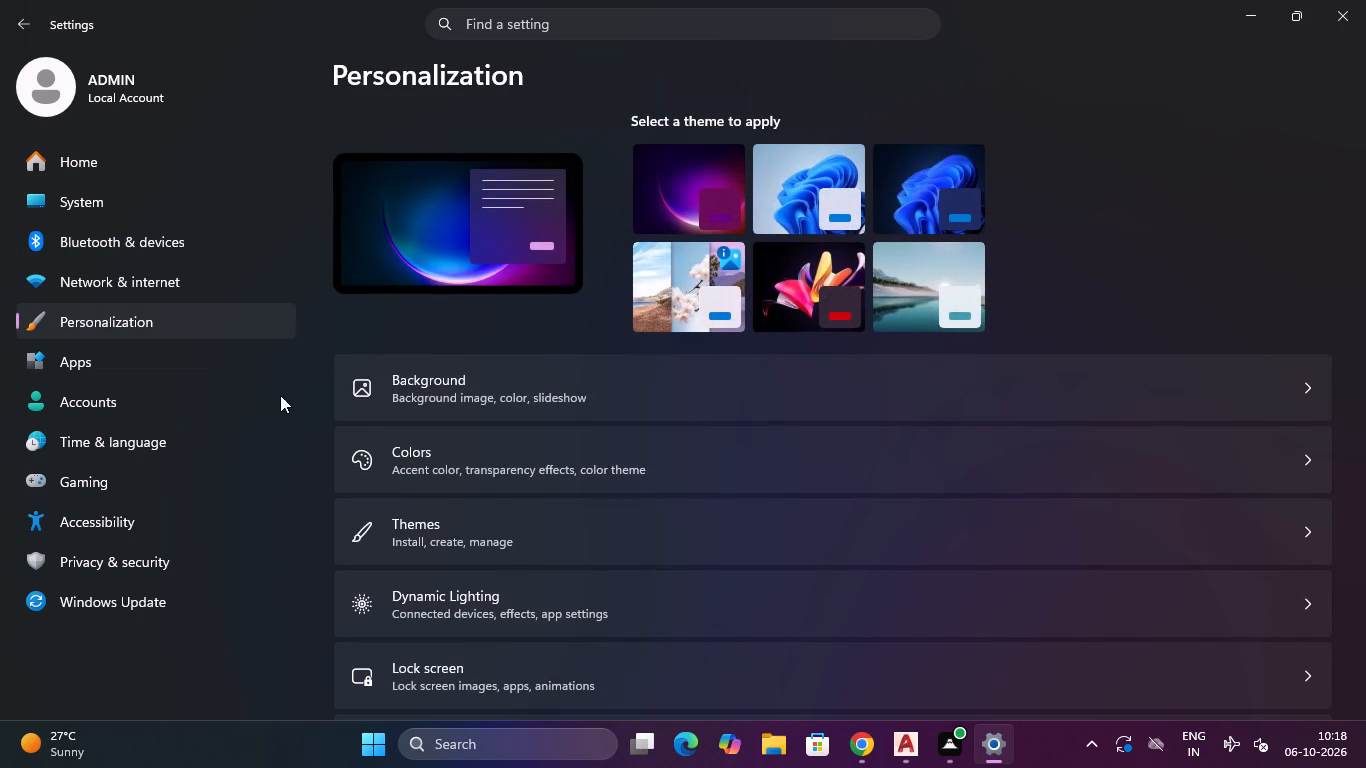
pyautogui.scroll(-3, 494, 341)
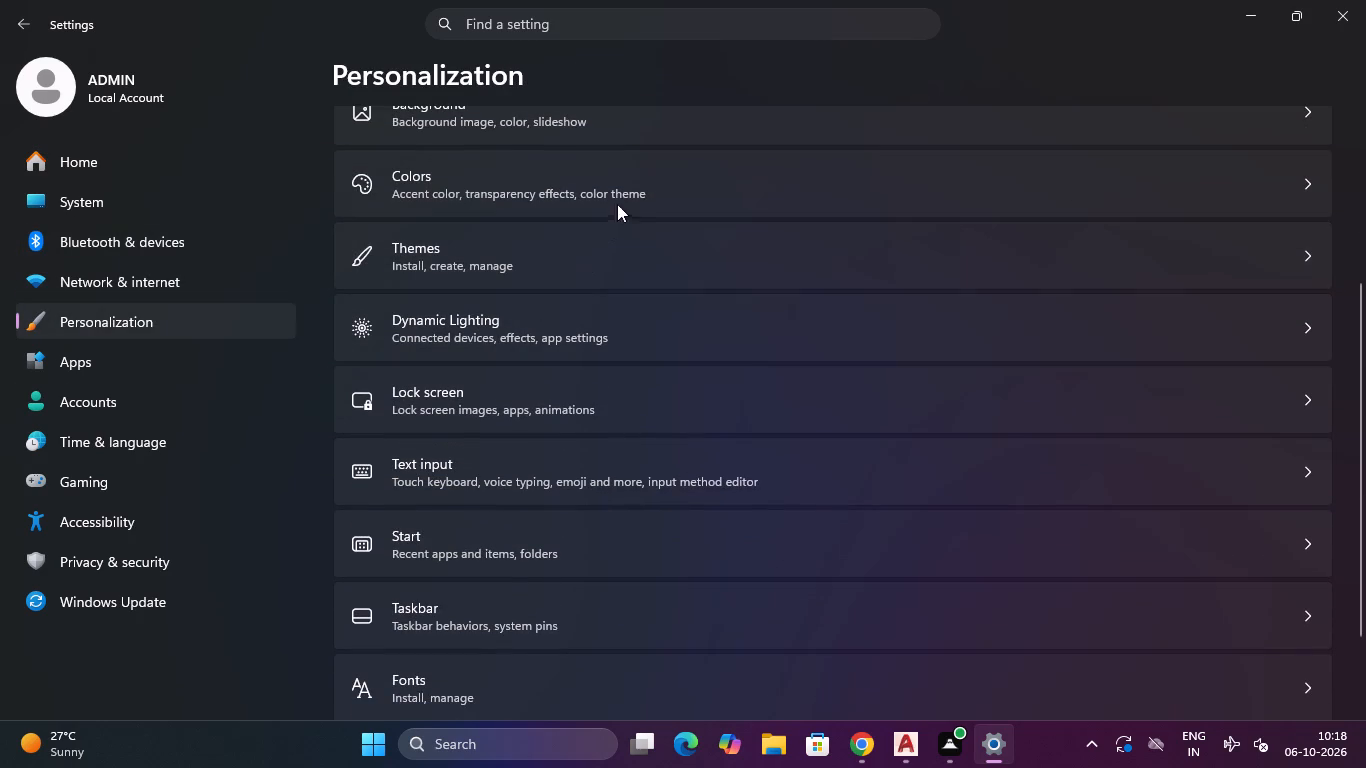
pyautogui.click(623, 192)
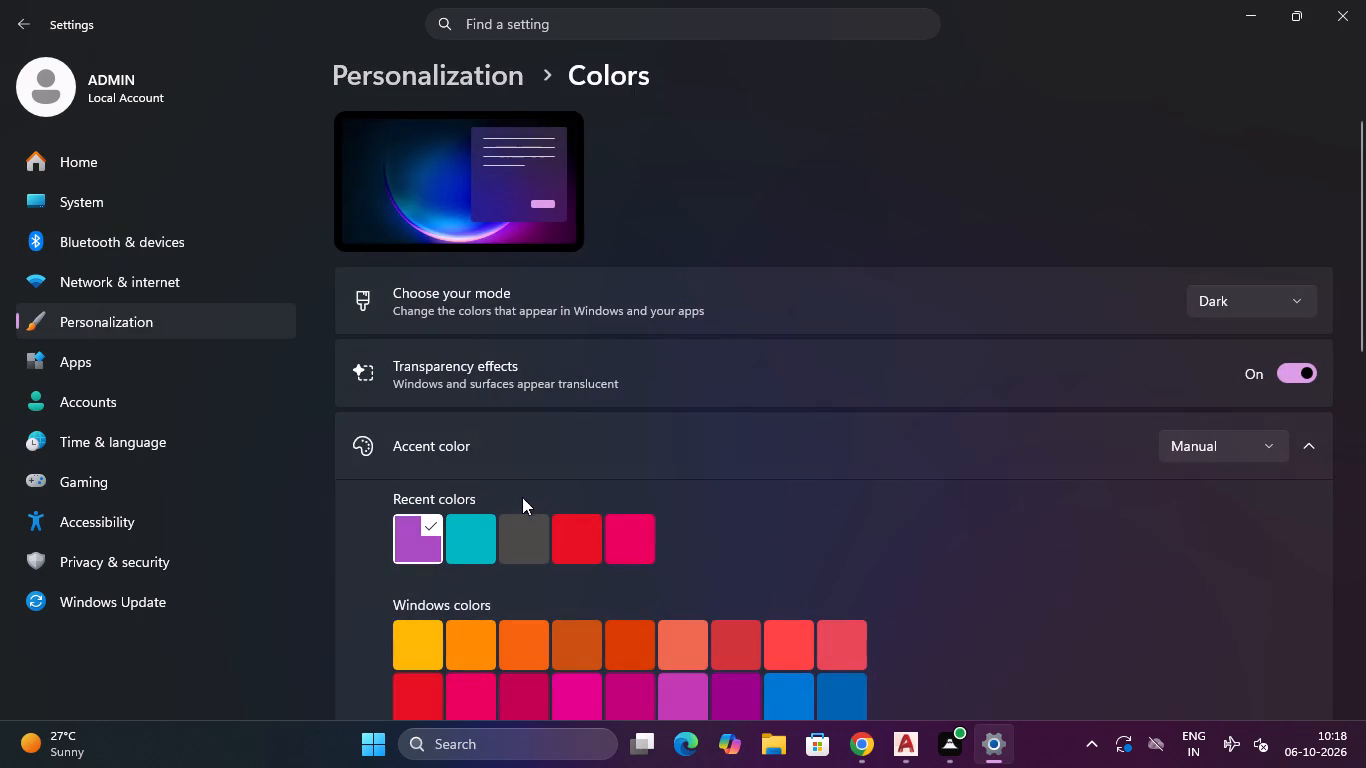
pyautogui.scroll(-3, 556, 513)
pyautogui.scroll(4, 568, 513)
pyautogui.click(188, 374)
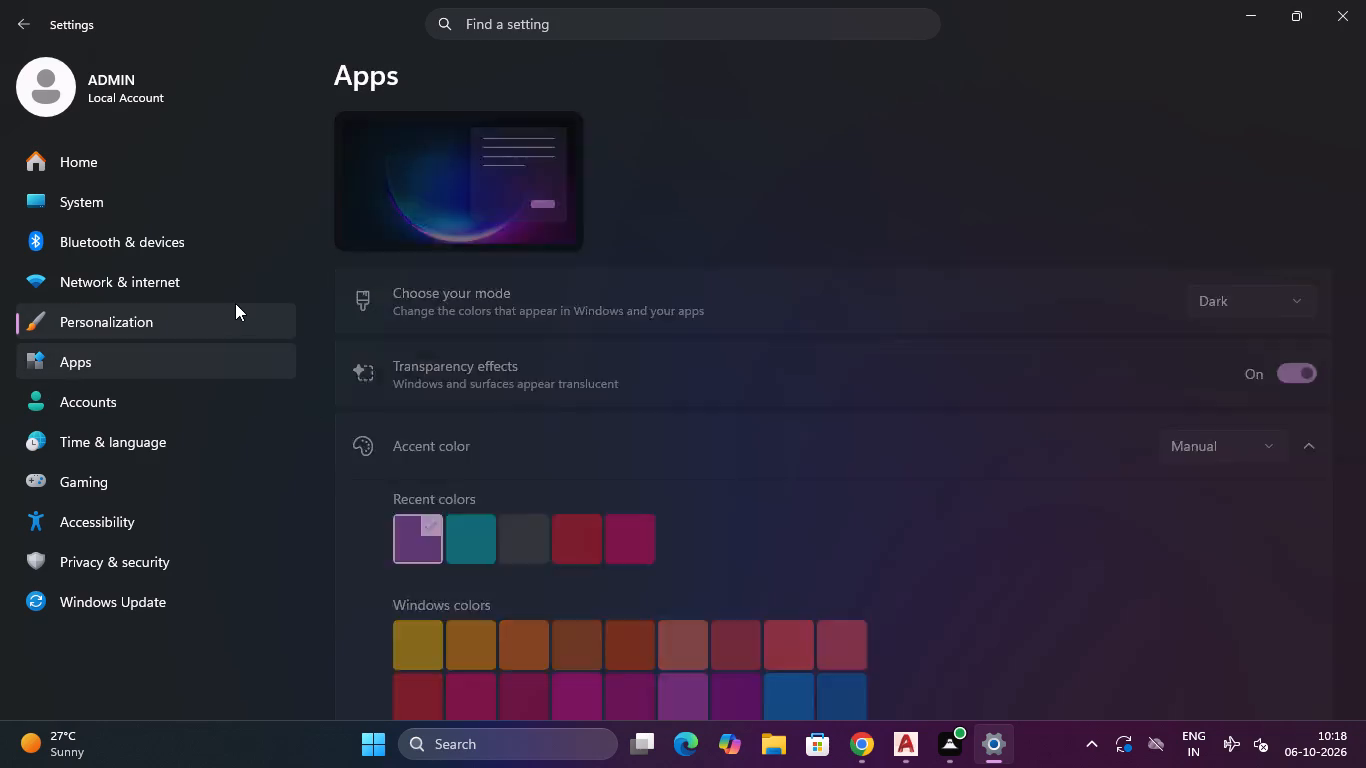
# Look through the Personalization, Device usage and Windows Update settings, and close Settings to return to the AutoCAD drawing.
pyautogui.click(235, 303)
pyautogui.scroll(-2, 567, 420)
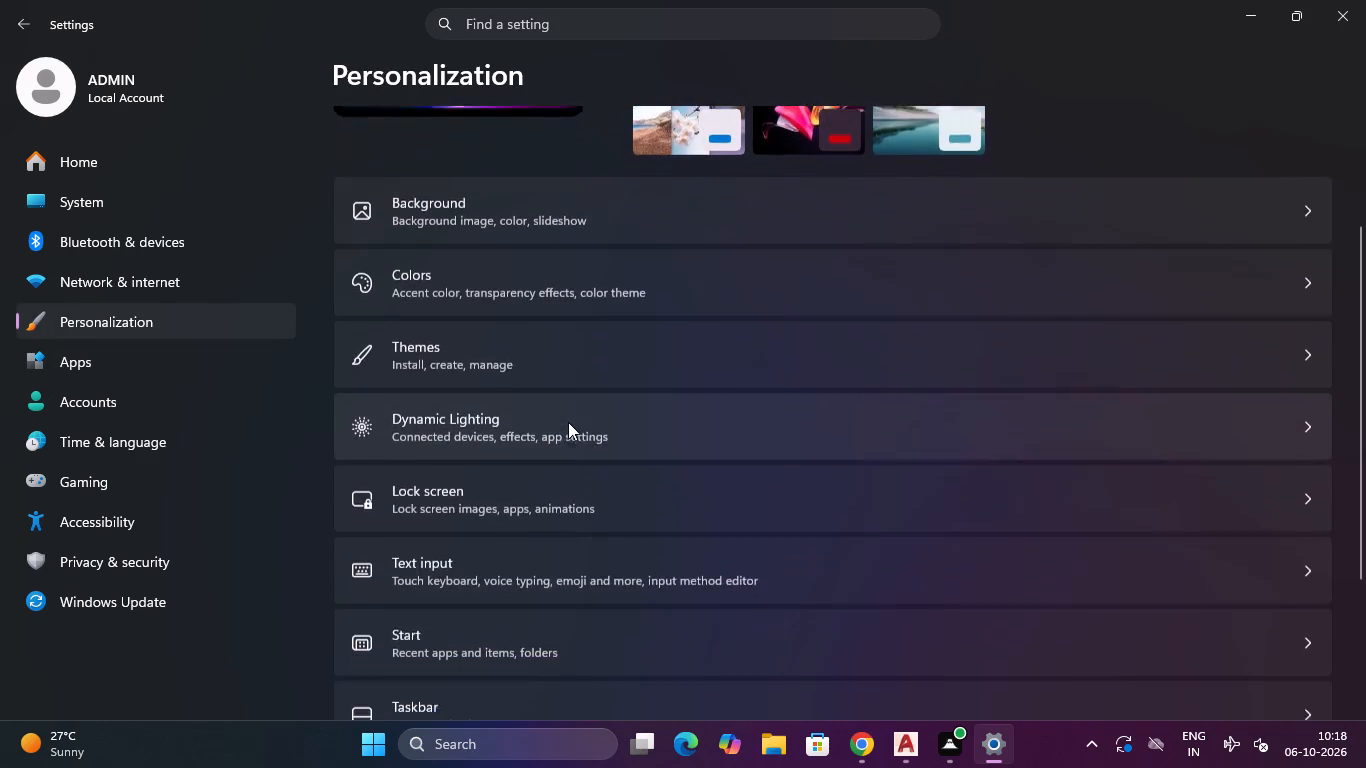
pyautogui.scroll(-2, 569, 426)
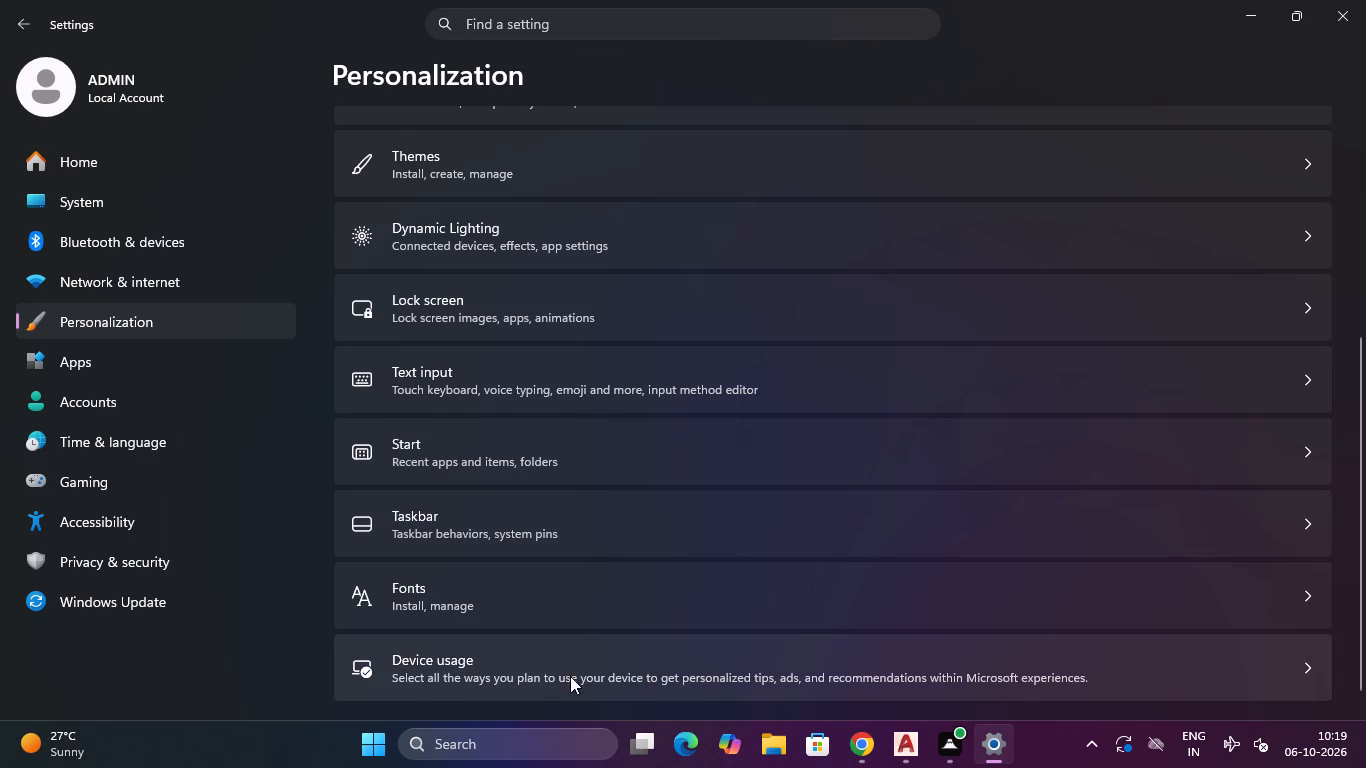
pyautogui.scroll(-4, 570, 676)
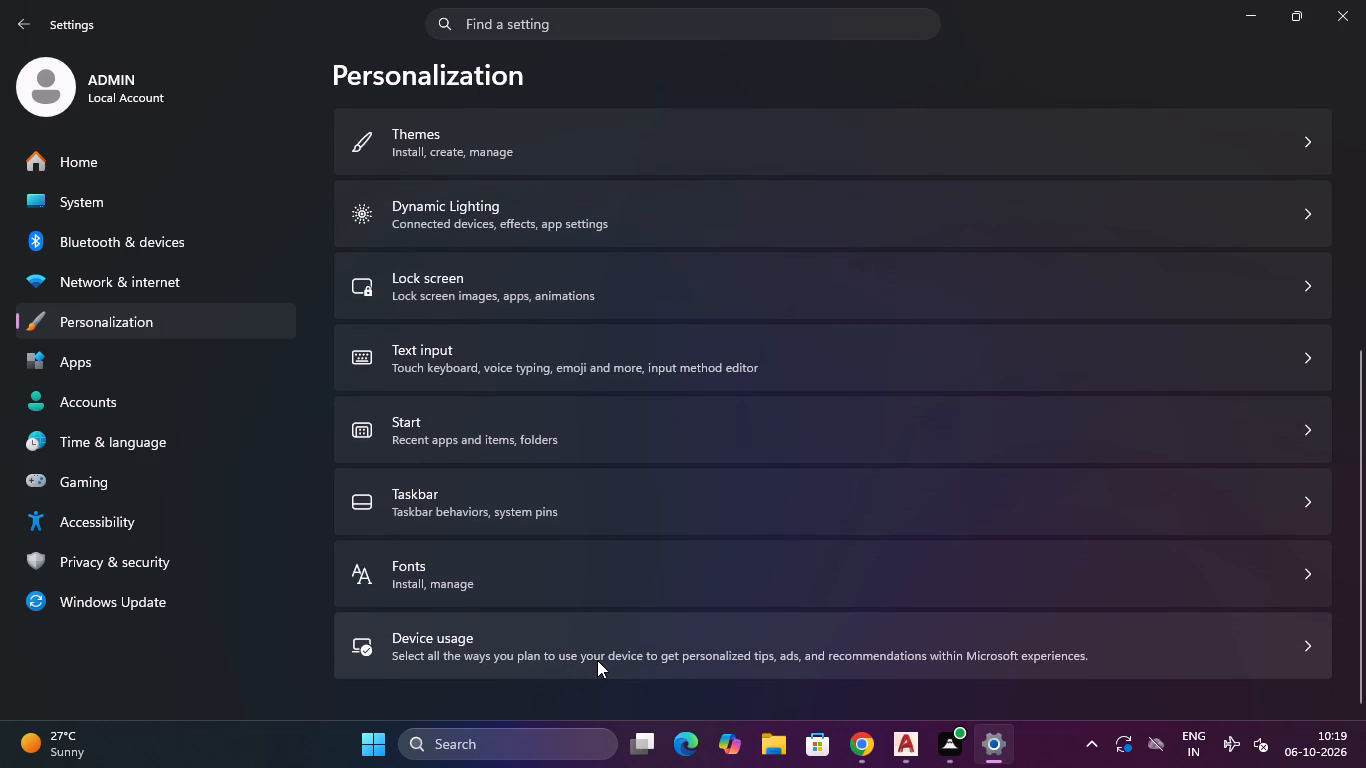
pyautogui.click(597, 660)
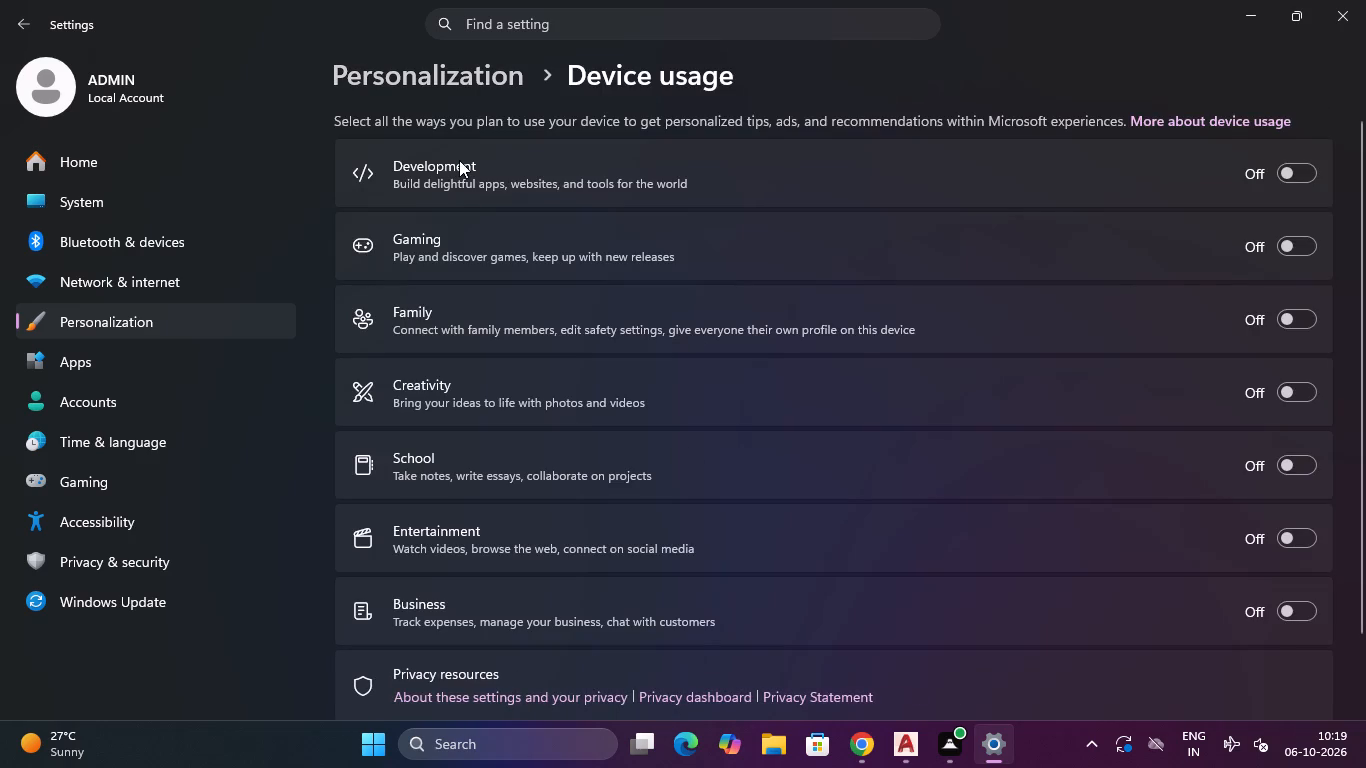
pyautogui.scroll(-4, 469, 240)
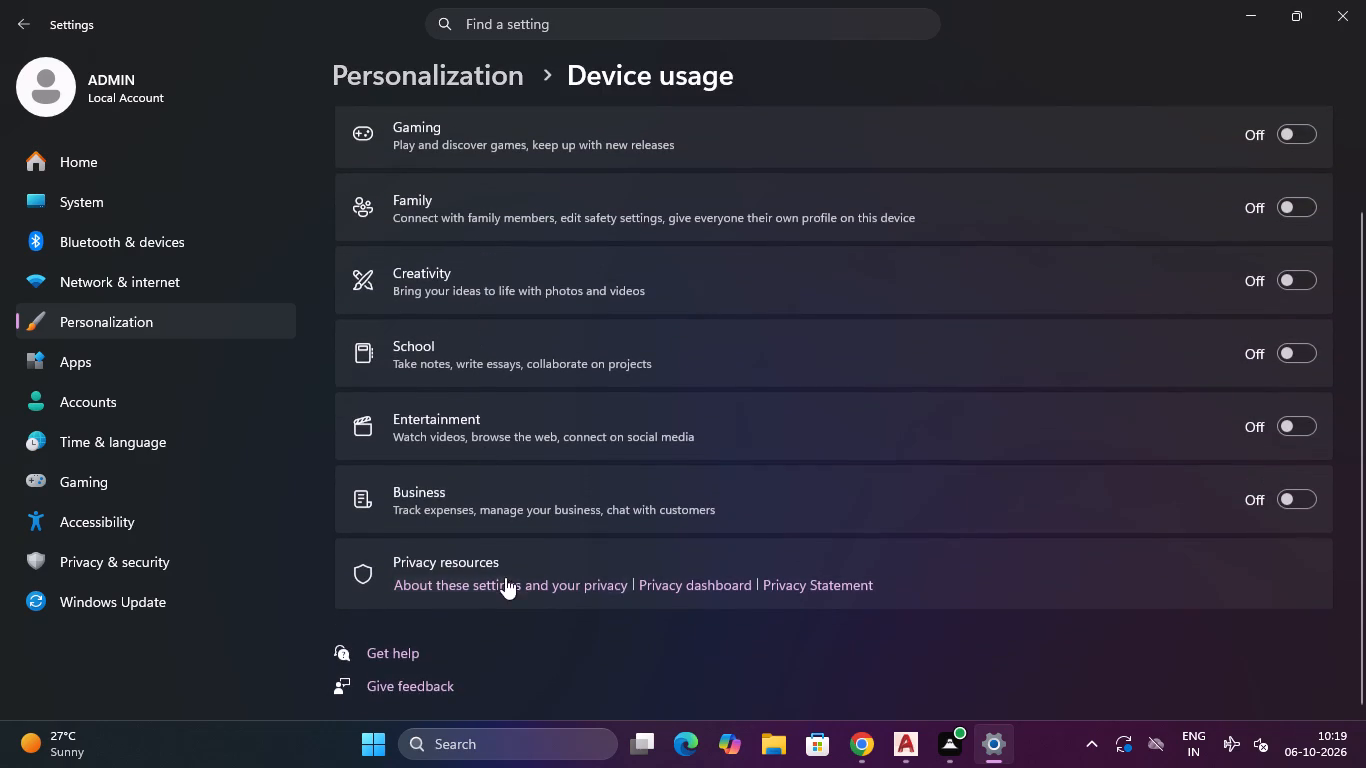
pyautogui.scroll(5, 508, 578)
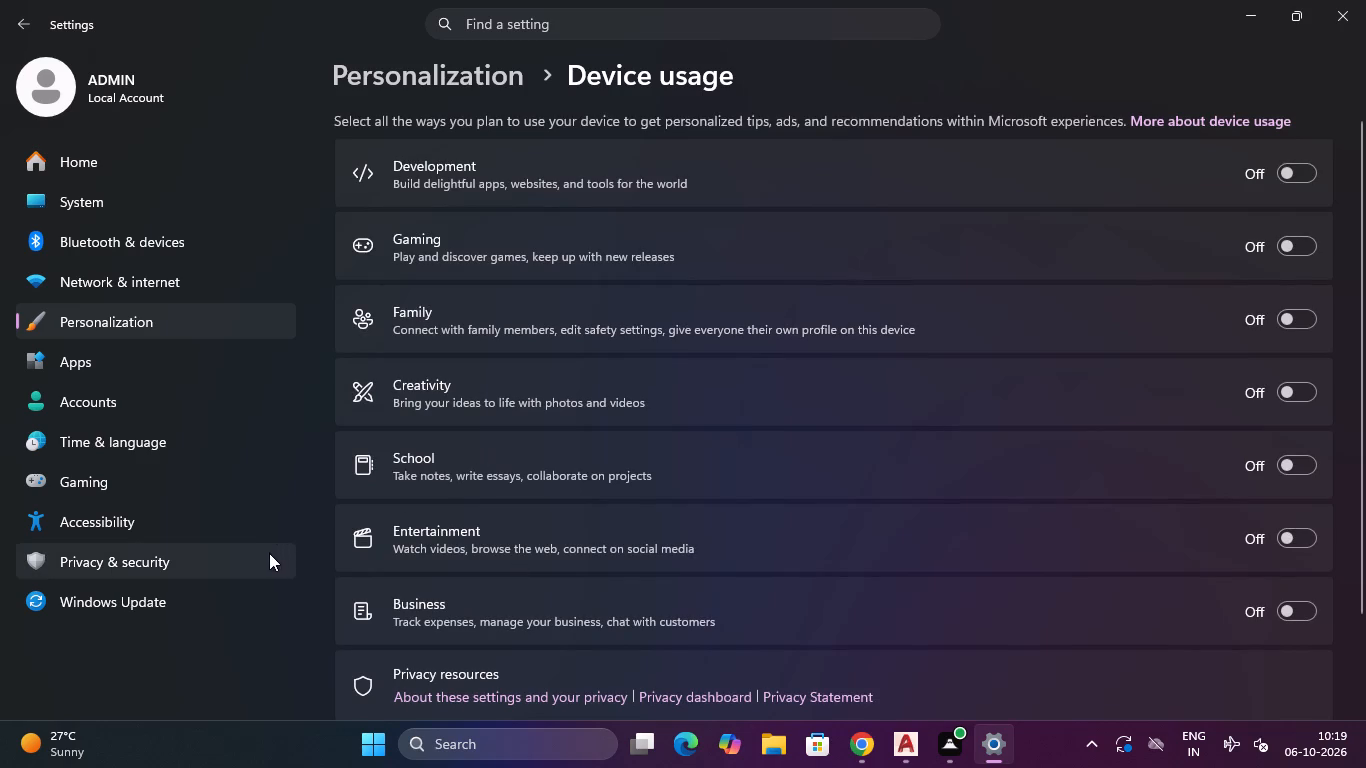
pyautogui.click(269, 553)
pyautogui.click(257, 597)
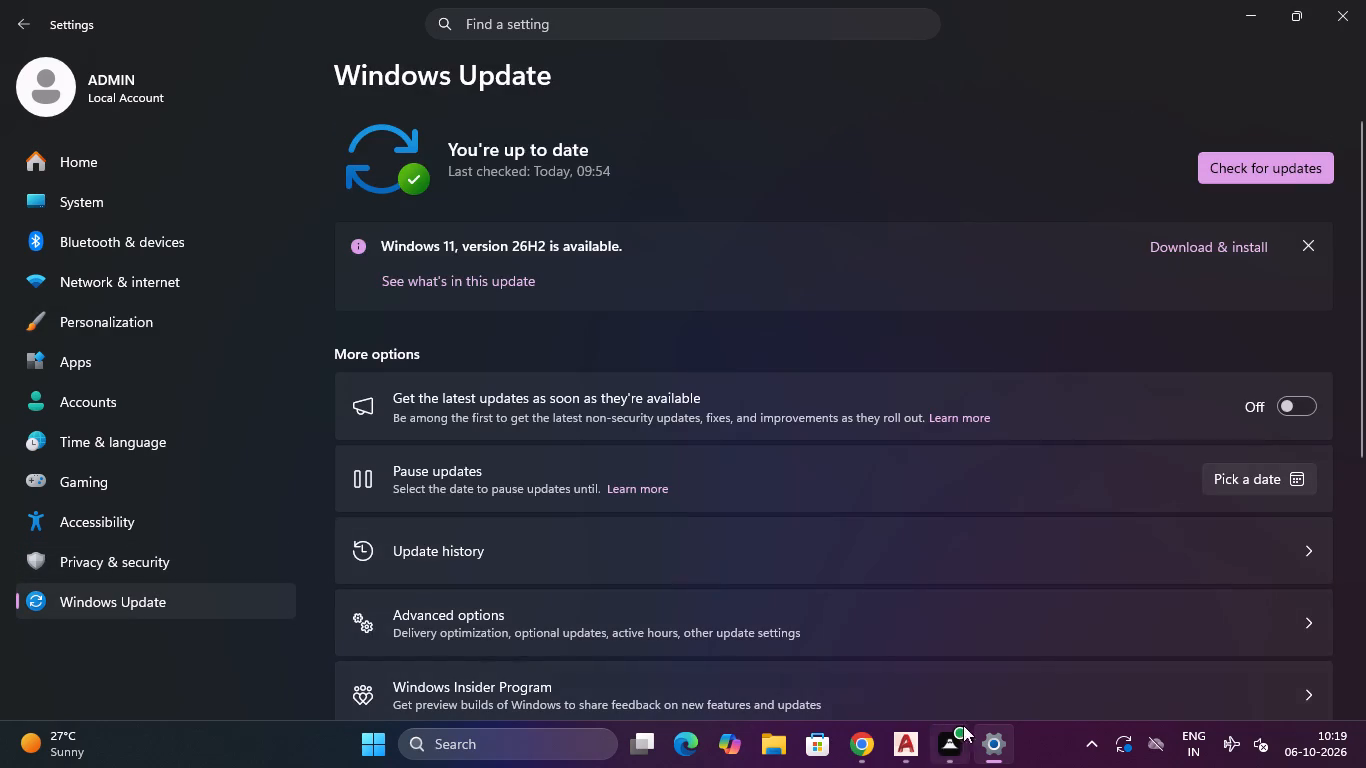
pyautogui.click(1344, 22)
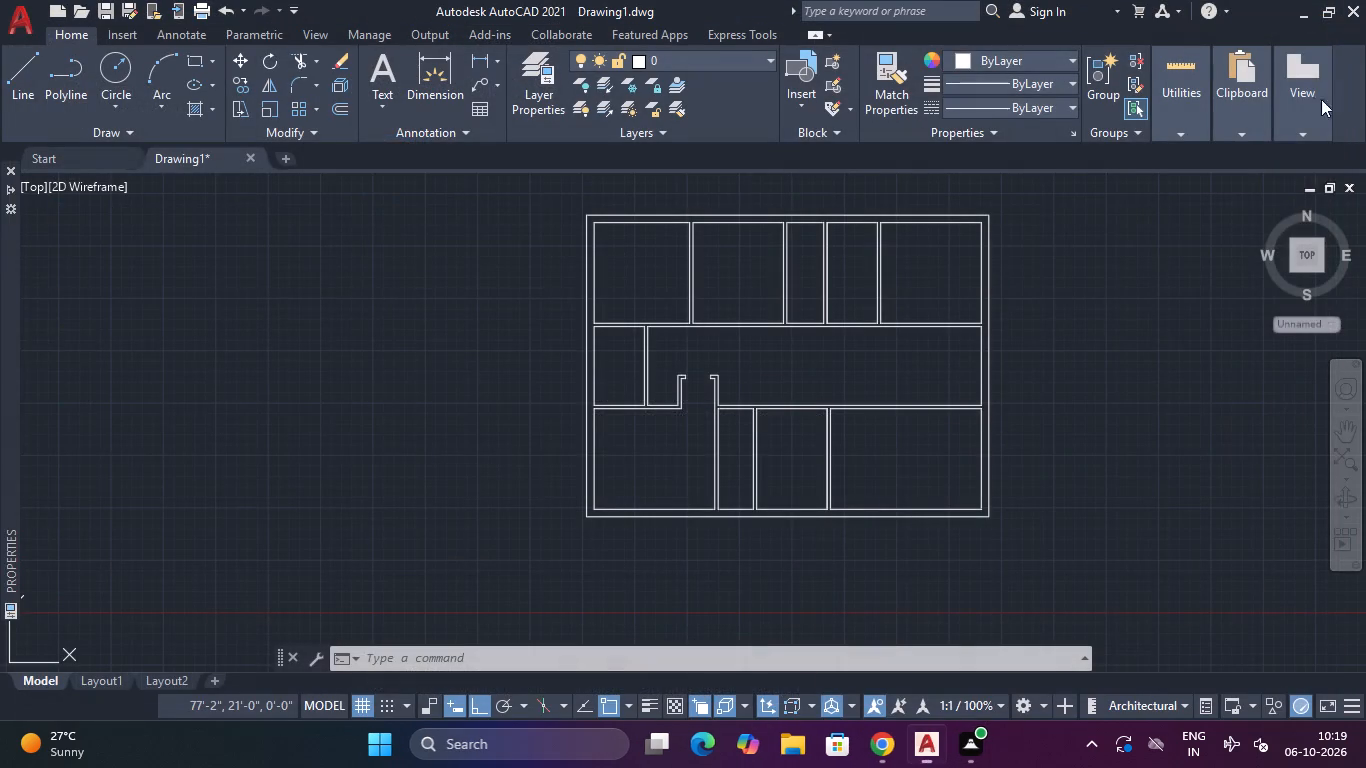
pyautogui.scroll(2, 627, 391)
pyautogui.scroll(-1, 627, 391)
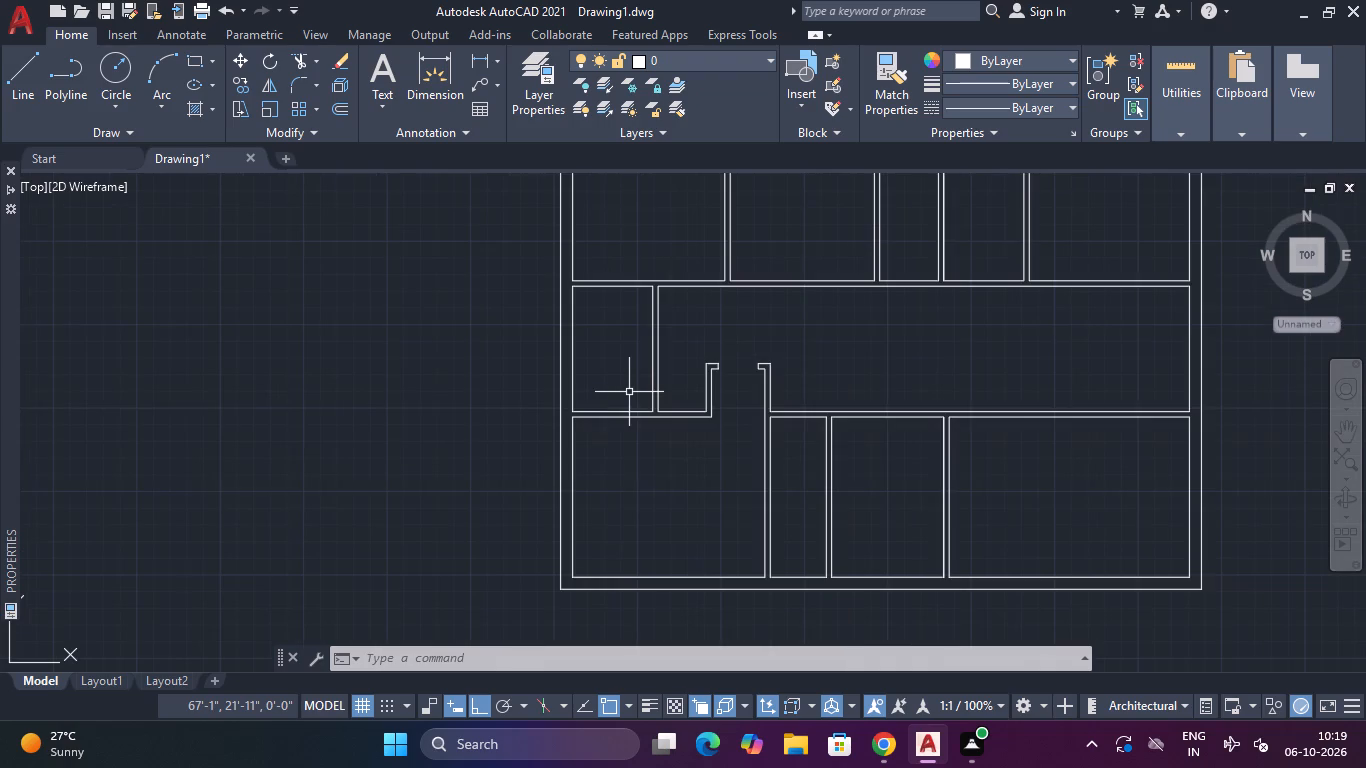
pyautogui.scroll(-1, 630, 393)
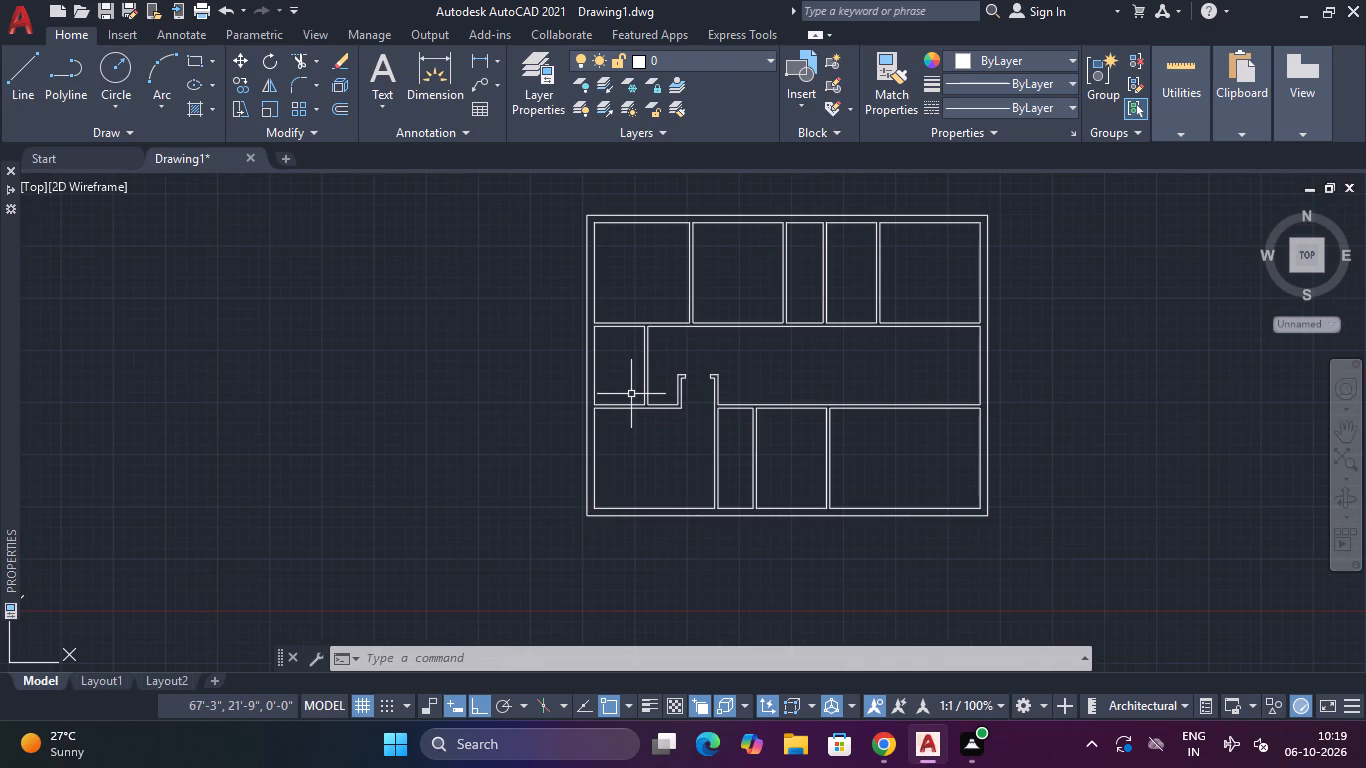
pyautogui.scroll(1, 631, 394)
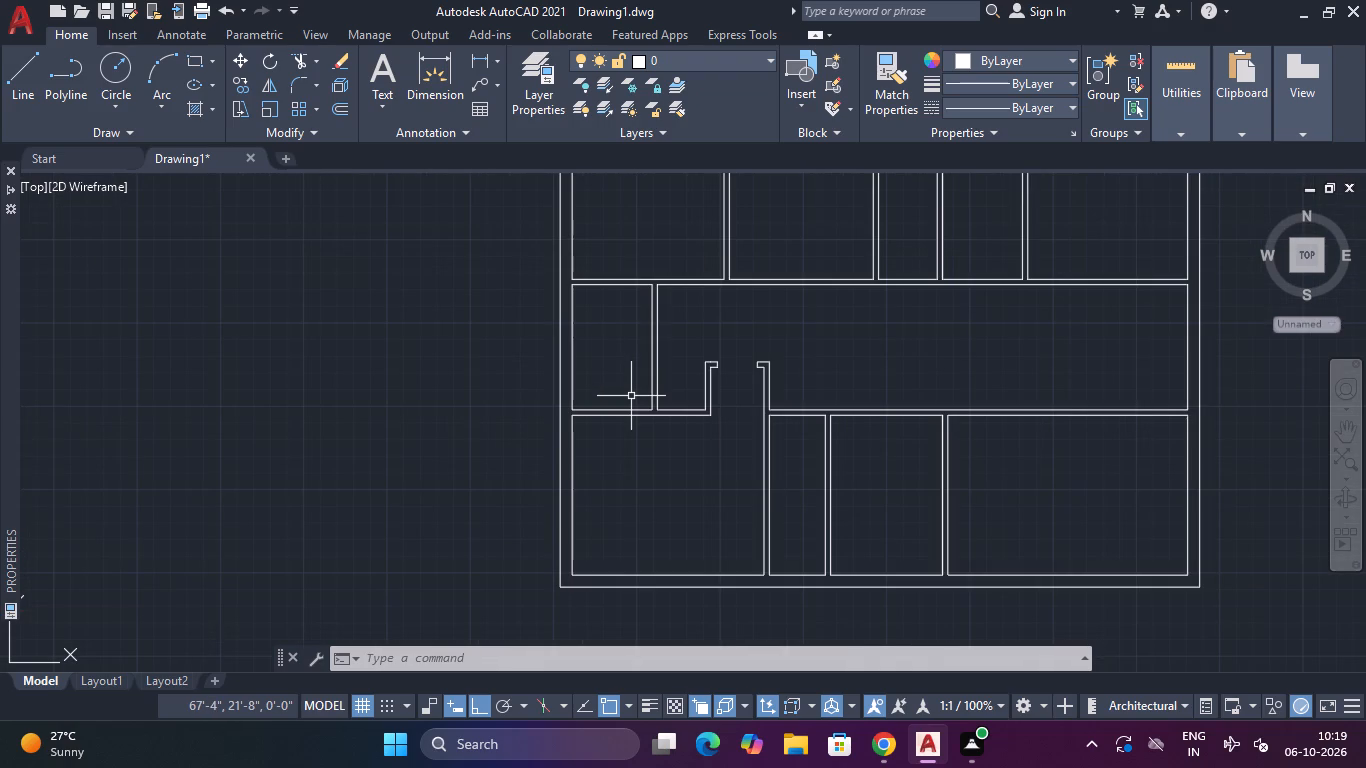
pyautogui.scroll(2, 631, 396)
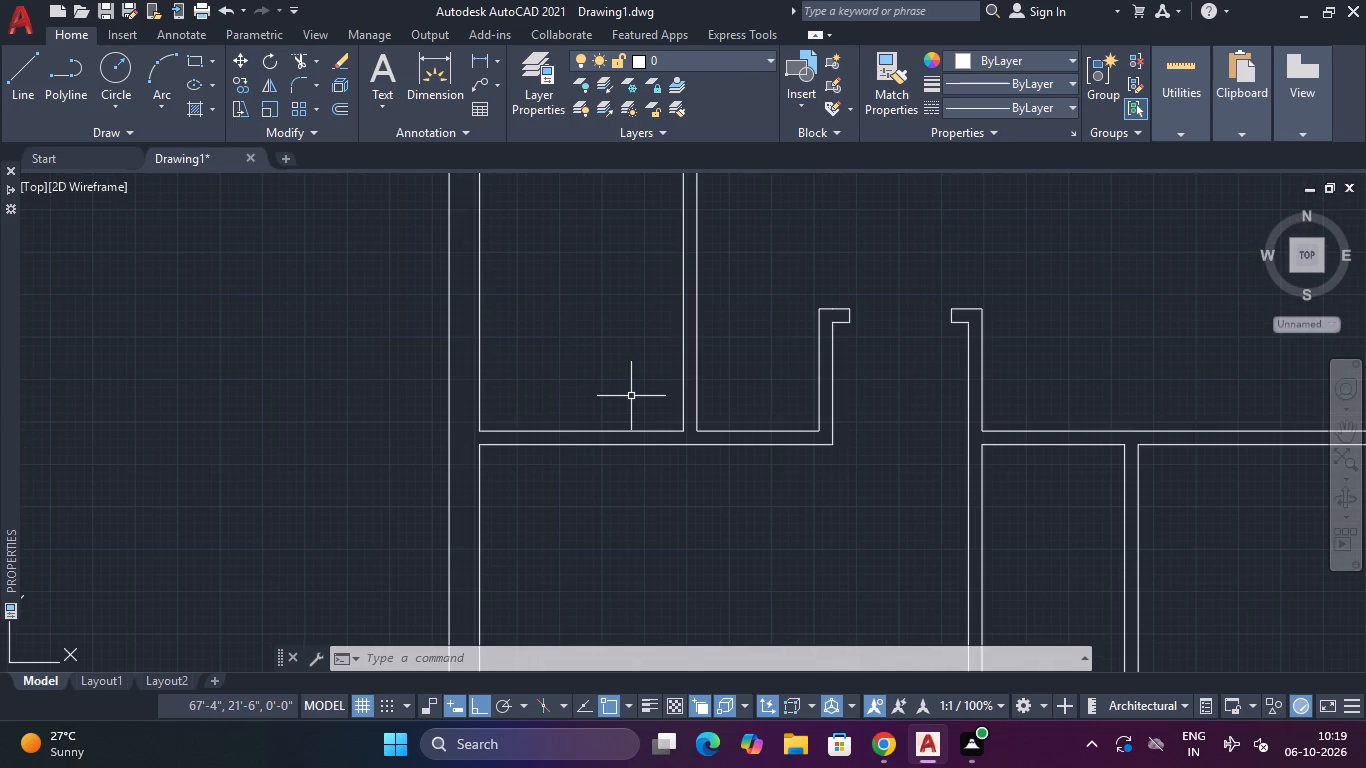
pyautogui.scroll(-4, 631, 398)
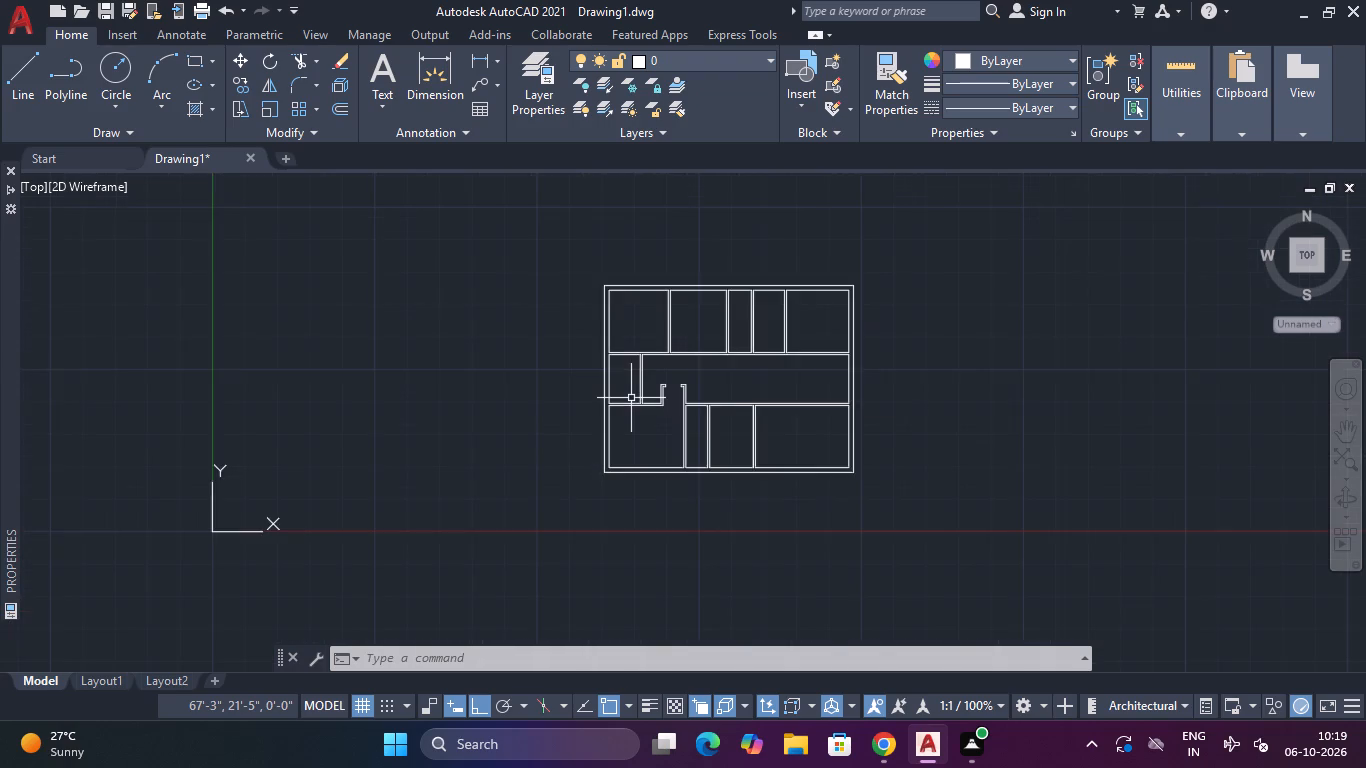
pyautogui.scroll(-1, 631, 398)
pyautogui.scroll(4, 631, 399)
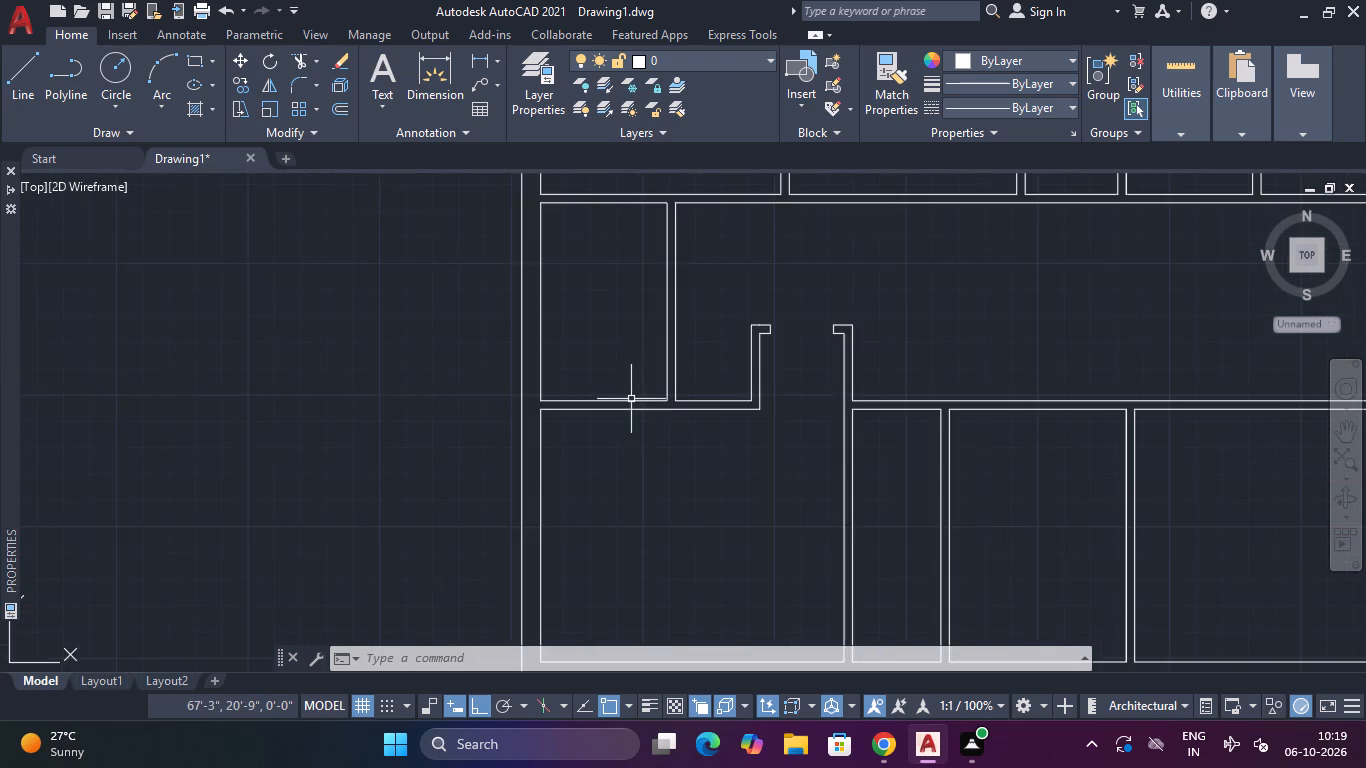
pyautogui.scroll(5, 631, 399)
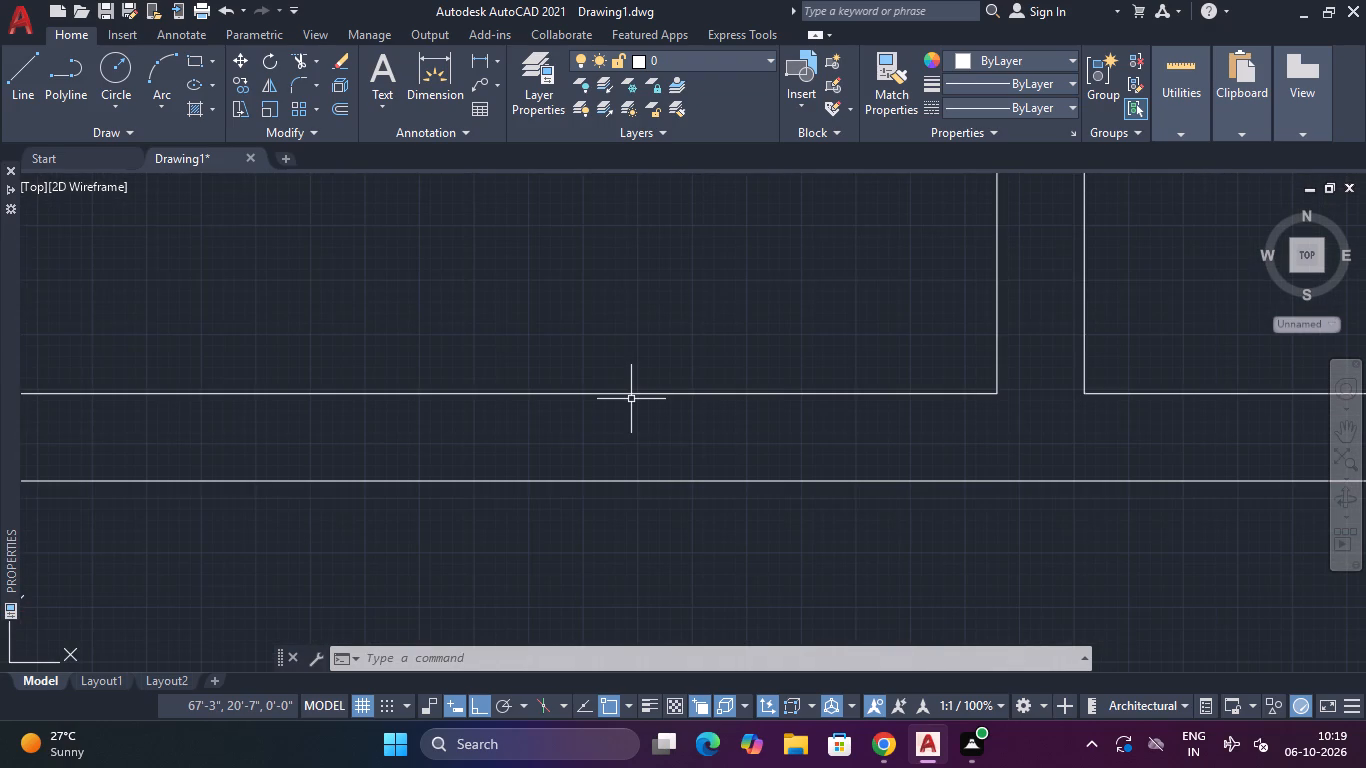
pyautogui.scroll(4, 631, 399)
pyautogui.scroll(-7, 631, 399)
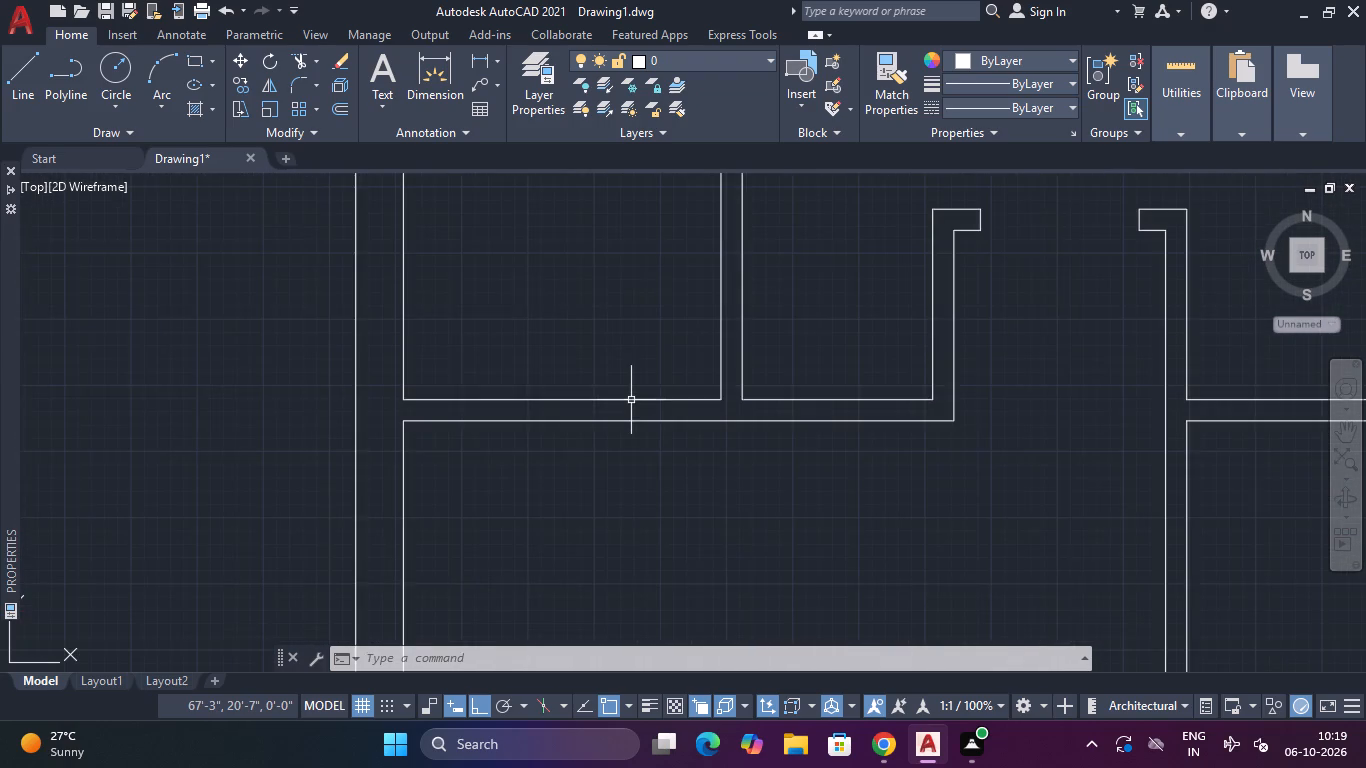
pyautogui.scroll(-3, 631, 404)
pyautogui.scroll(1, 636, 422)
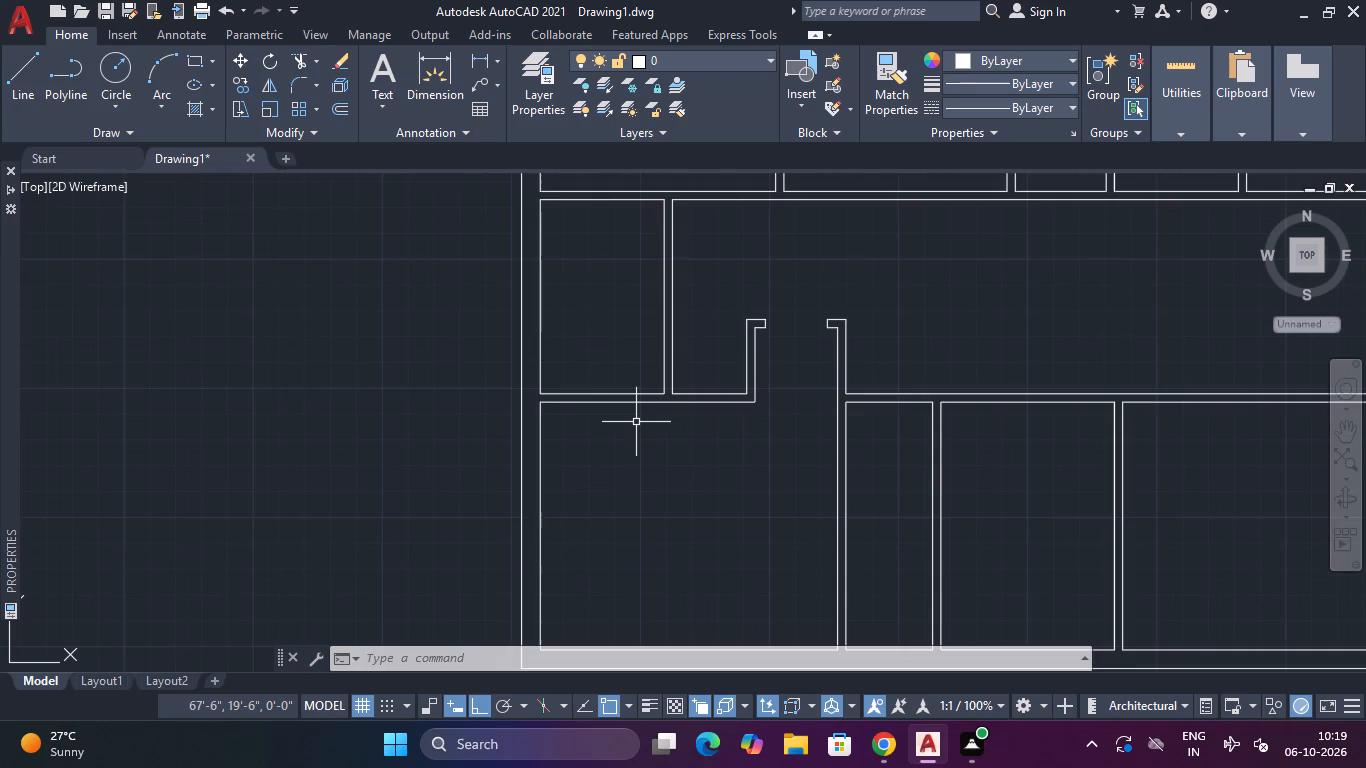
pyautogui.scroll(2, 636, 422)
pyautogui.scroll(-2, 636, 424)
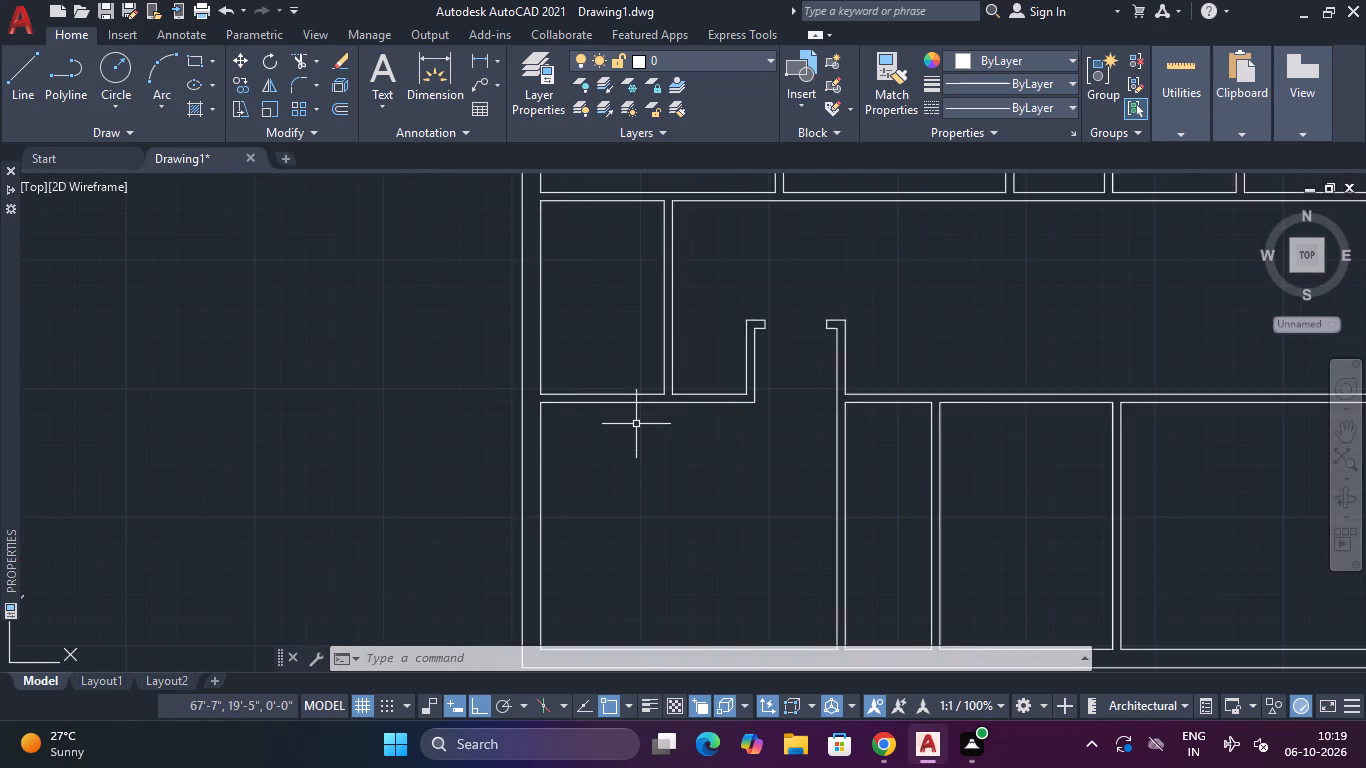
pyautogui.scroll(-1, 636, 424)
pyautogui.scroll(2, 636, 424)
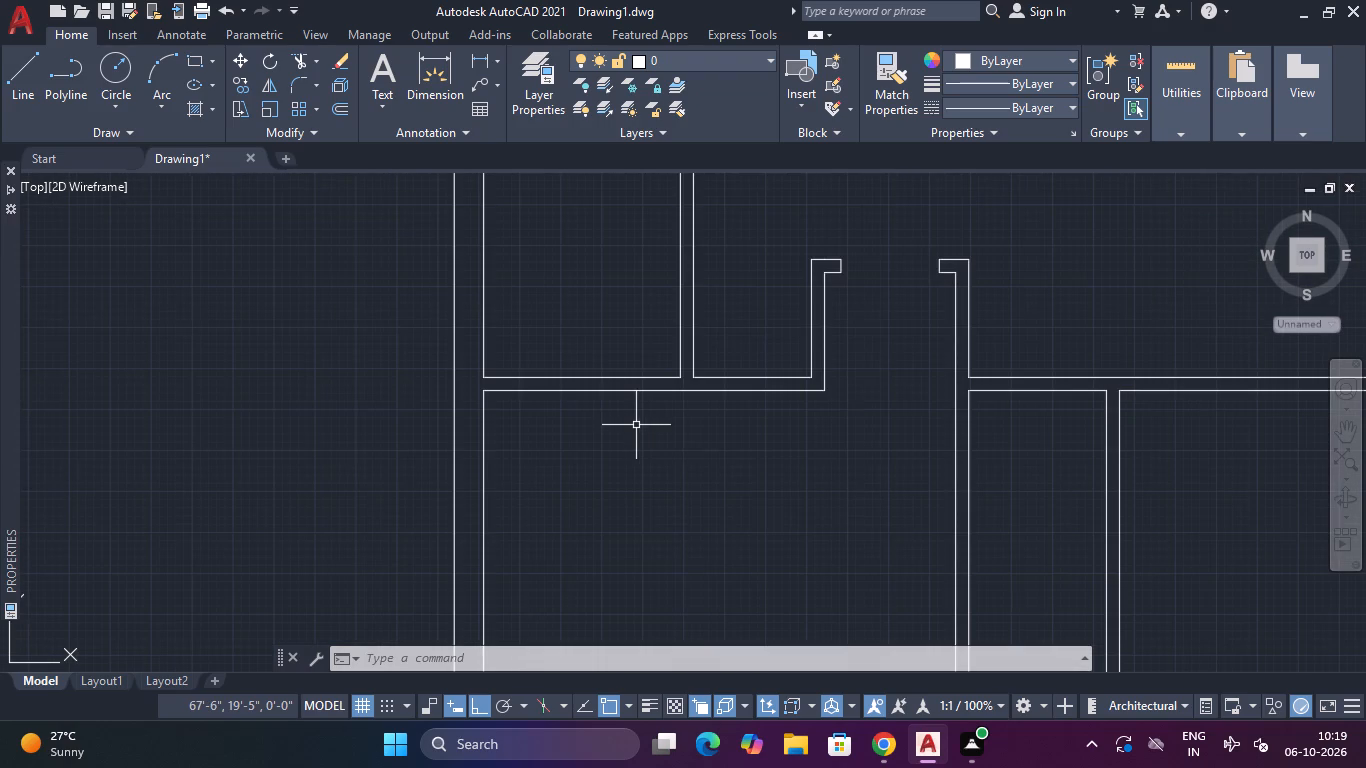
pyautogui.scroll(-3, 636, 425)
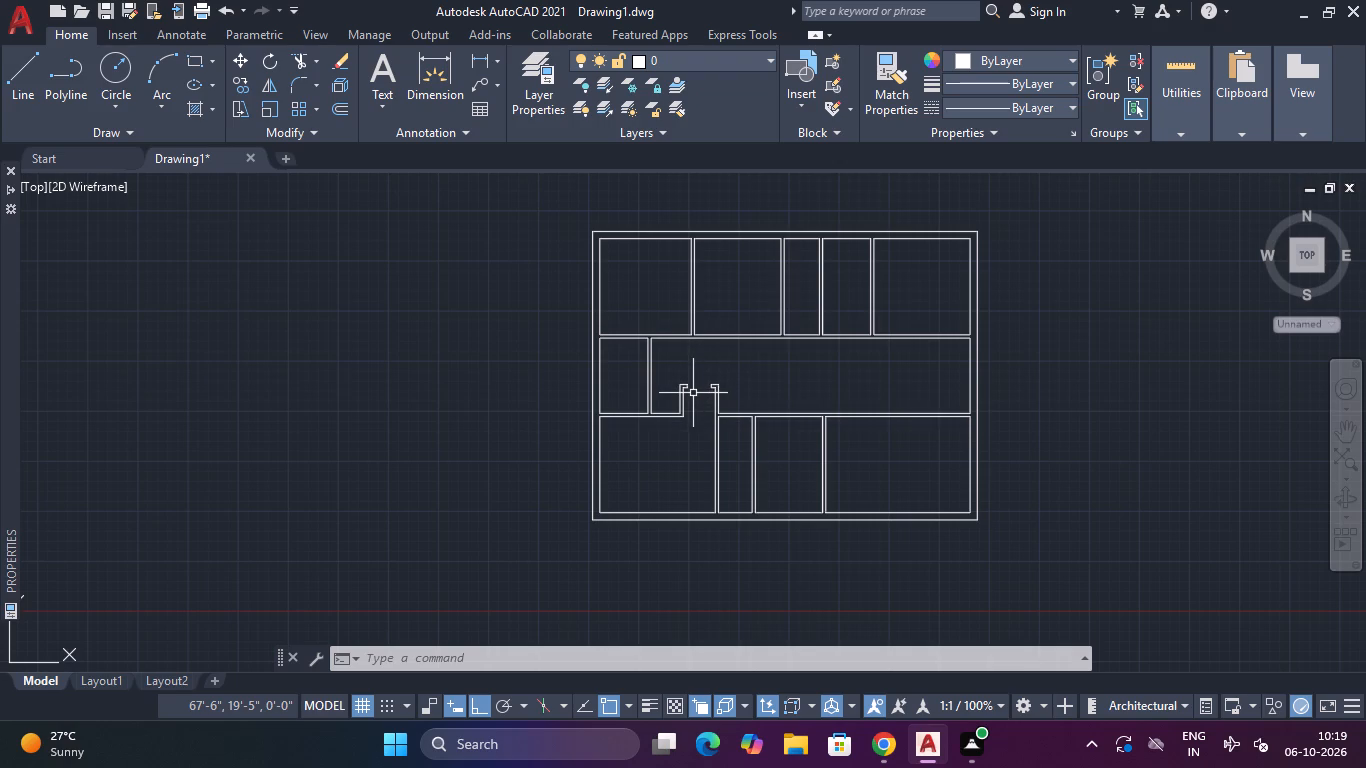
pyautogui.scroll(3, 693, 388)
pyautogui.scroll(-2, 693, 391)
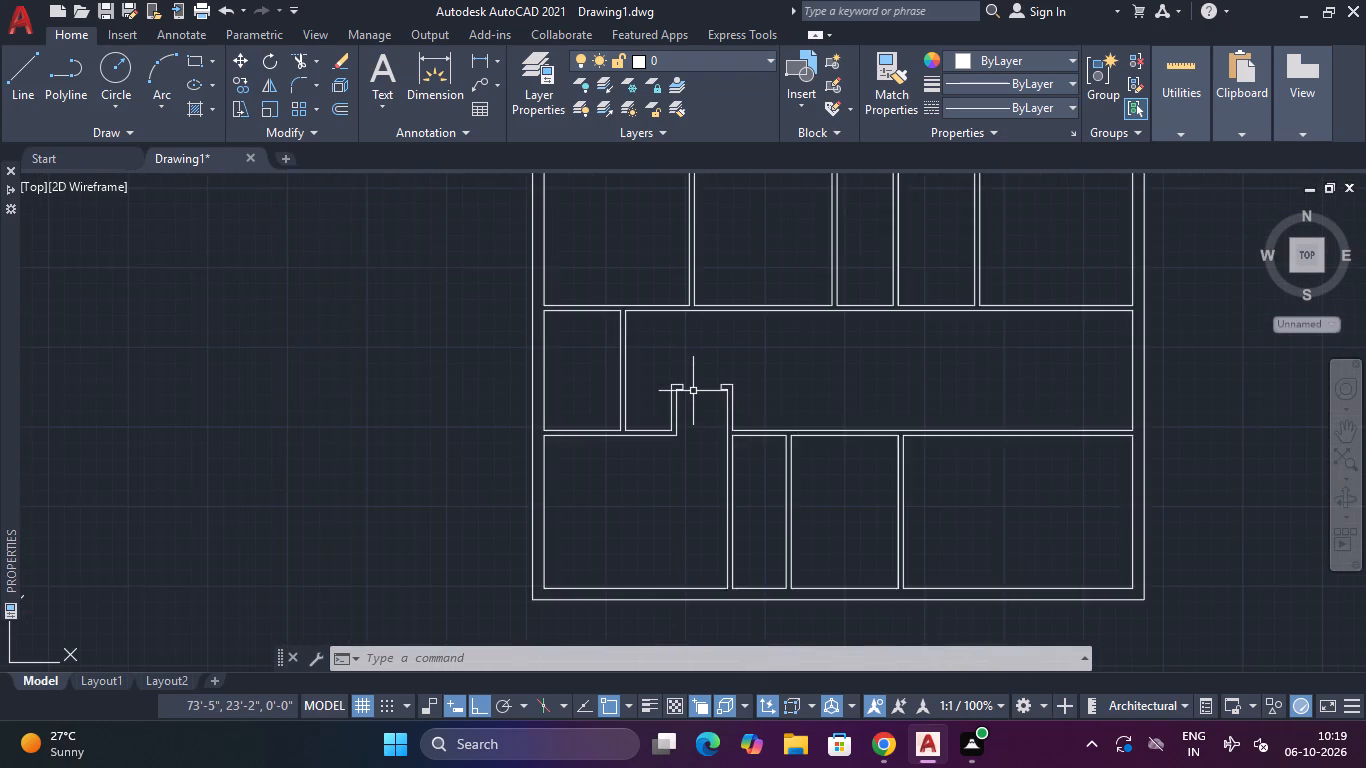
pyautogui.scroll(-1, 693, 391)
# Draw a short line extending the west face of the first upper-row partition across the wall north of the central hall.
pyautogui.scroll(4, 676, 347)
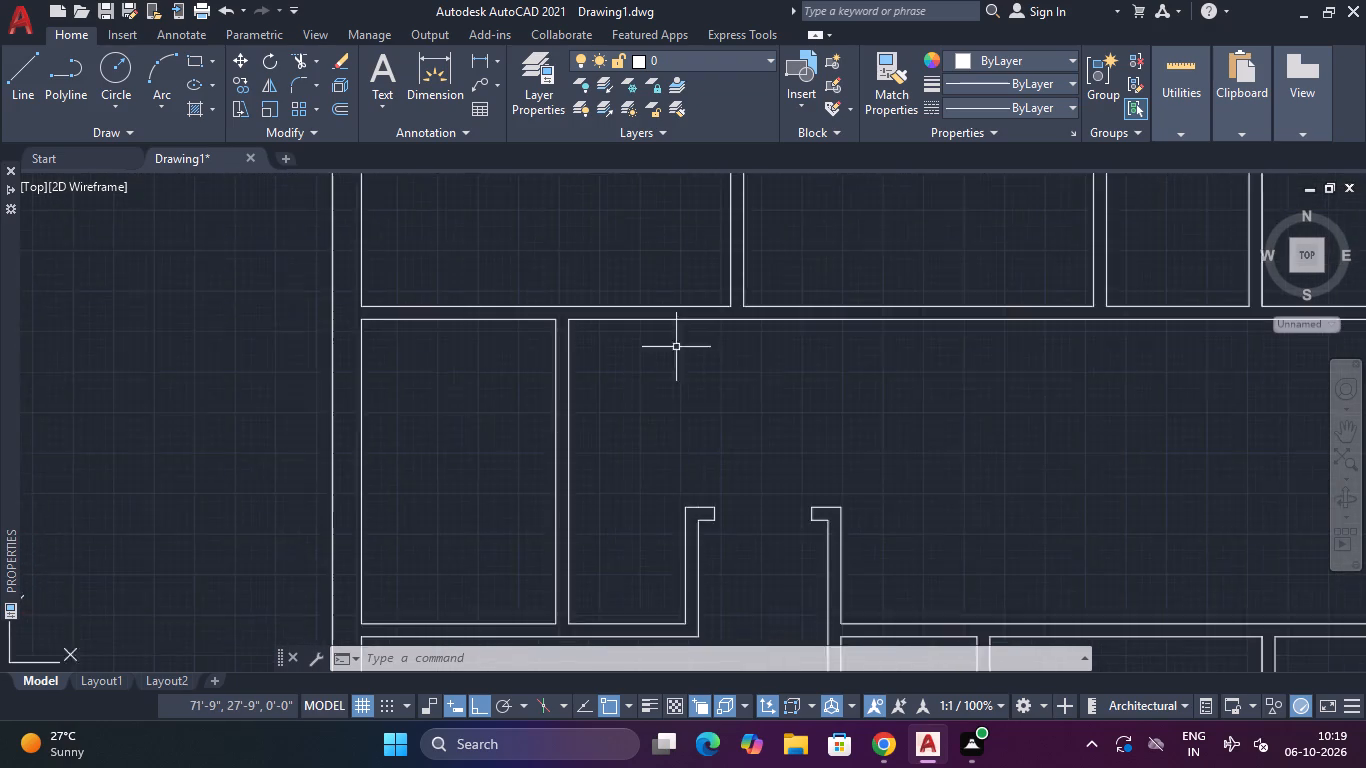
pyautogui.scroll(2, 676, 347)
pyautogui.scroll(-6, 655, 267)
pyautogui.scroll(4, 655, 267)
pyautogui.scroll(-4, 655, 267)
pyautogui.scroll(4, 652, 273)
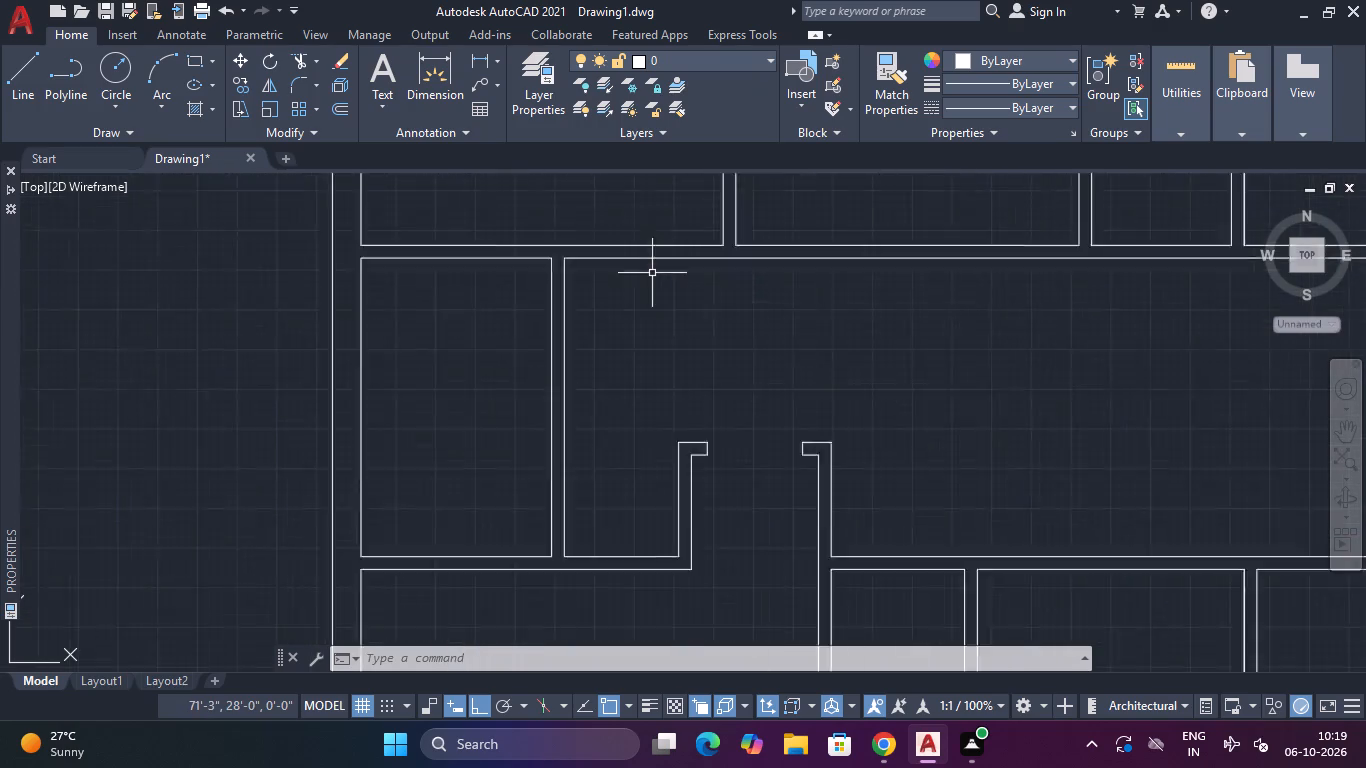
pyautogui.scroll(-4, 652, 273)
pyautogui.scroll(4, 650, 281)
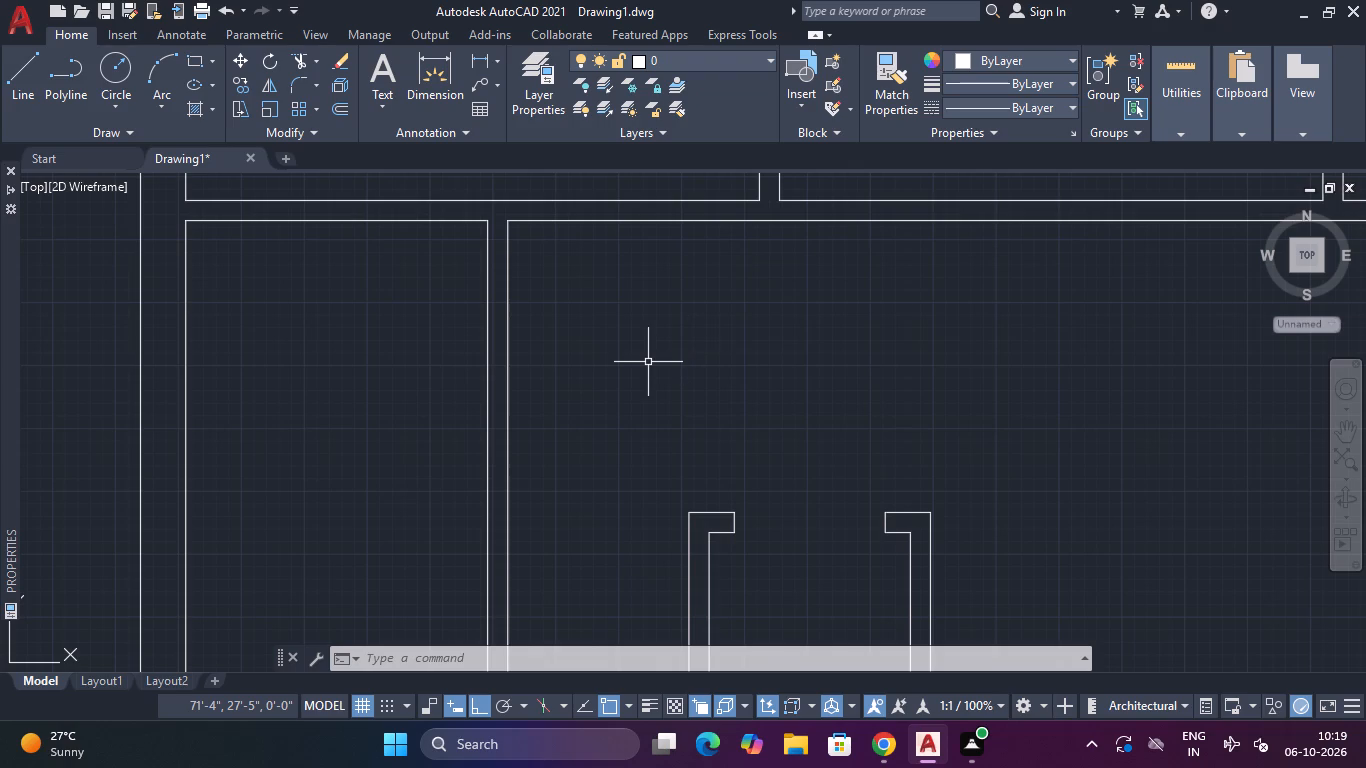
pyautogui.write('l')
pyautogui.press('space')
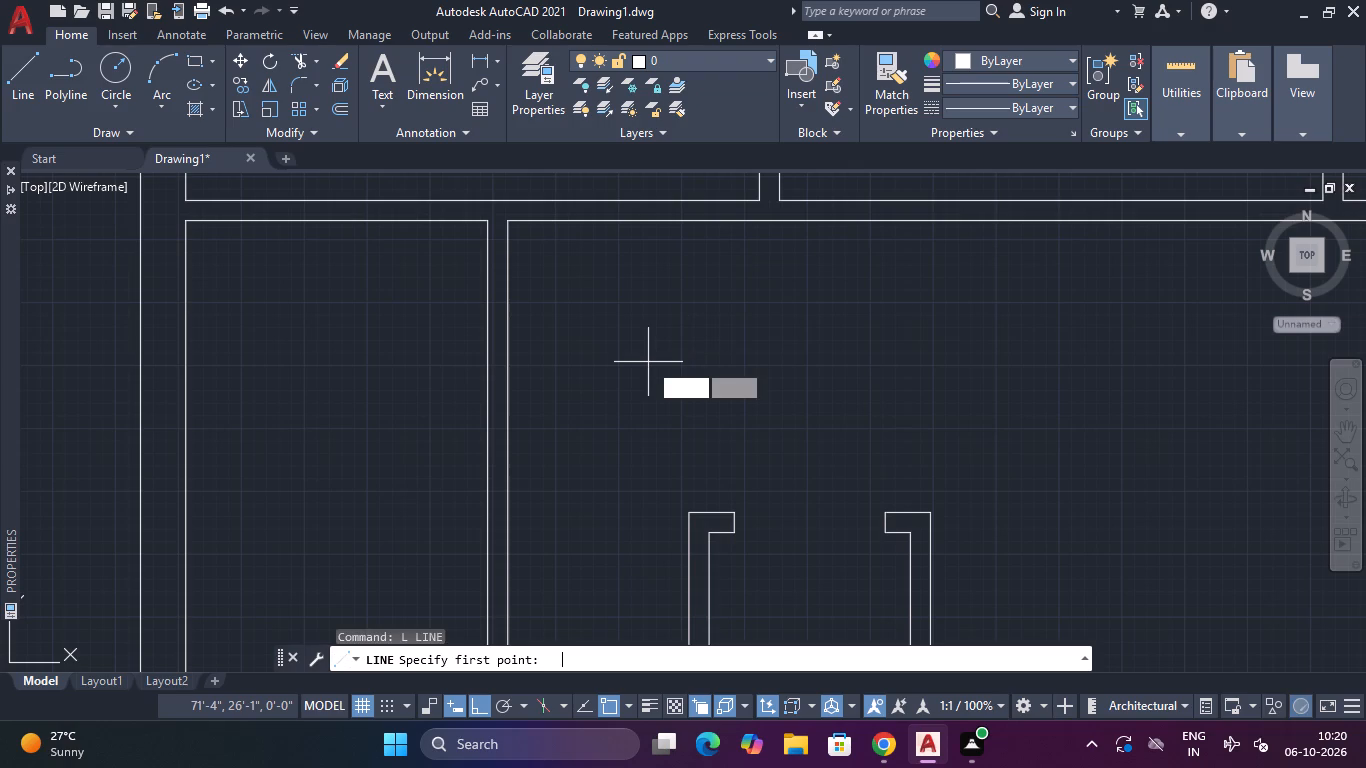
pyautogui.click(762, 201)
pyautogui.click(762, 224)
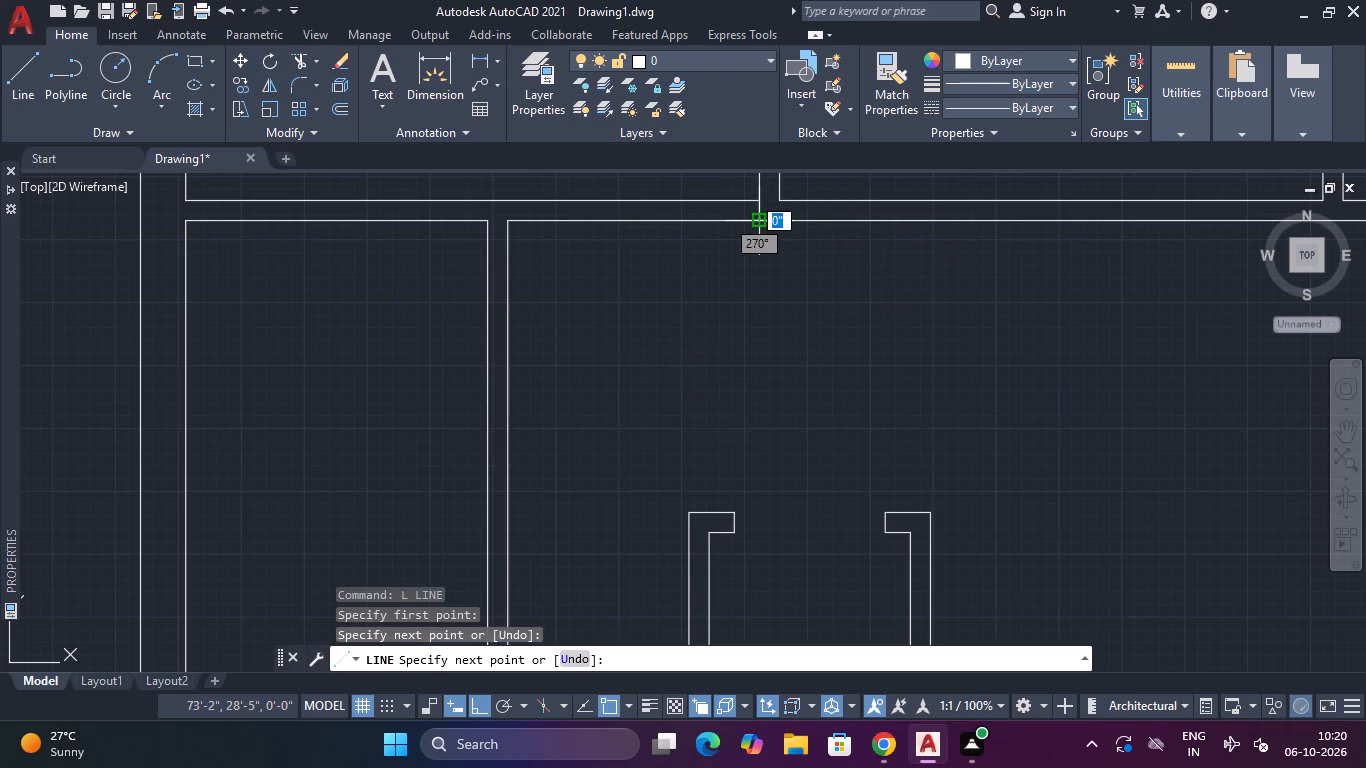
pyautogui.press('Escape')
# Draw a matching short line extending the east face of the first upper-row partition across the hall's north wall.
pyautogui.scroll(-2, 828, 225)
pyautogui.moveTo(821, 254); pyautogui.dragTo(656, 337, button='middle')
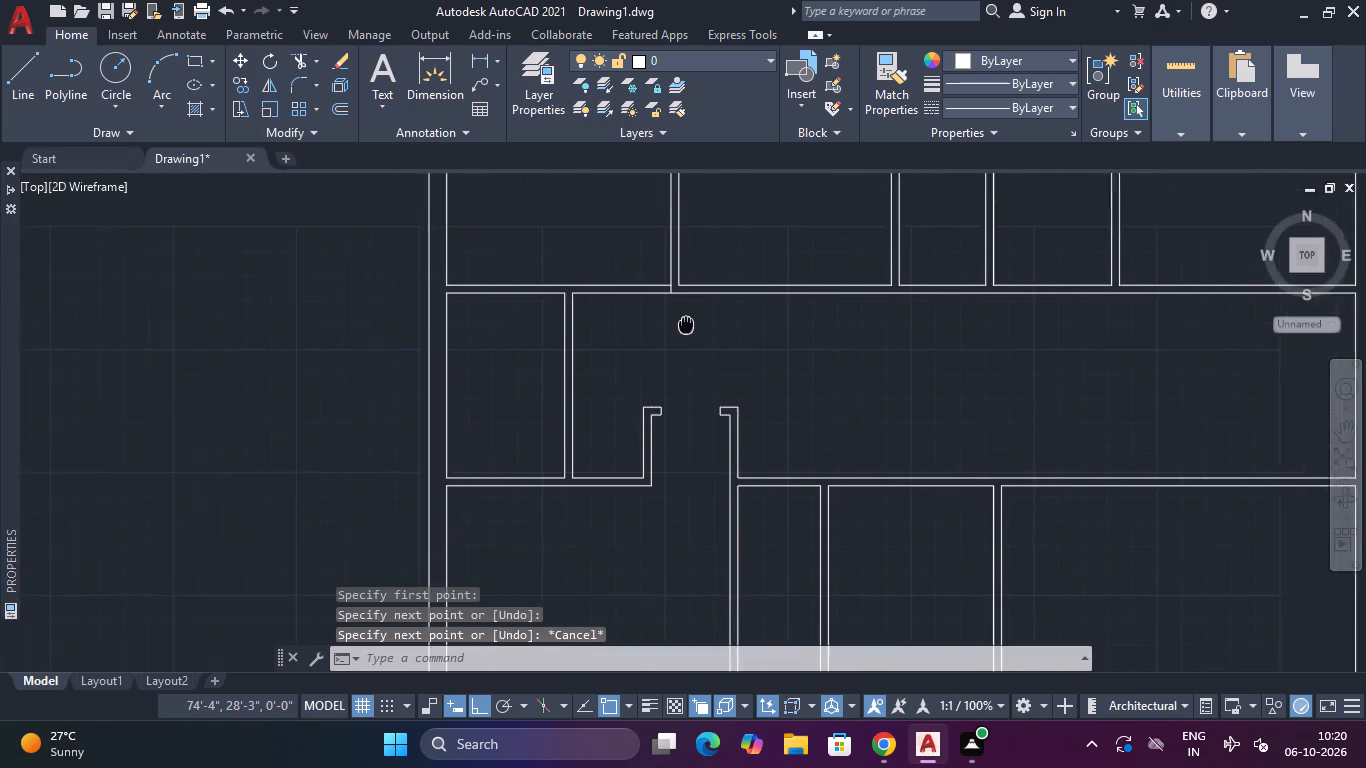
pyautogui.moveTo(656, 337); pyautogui.dragTo(609, 356, button='middle')
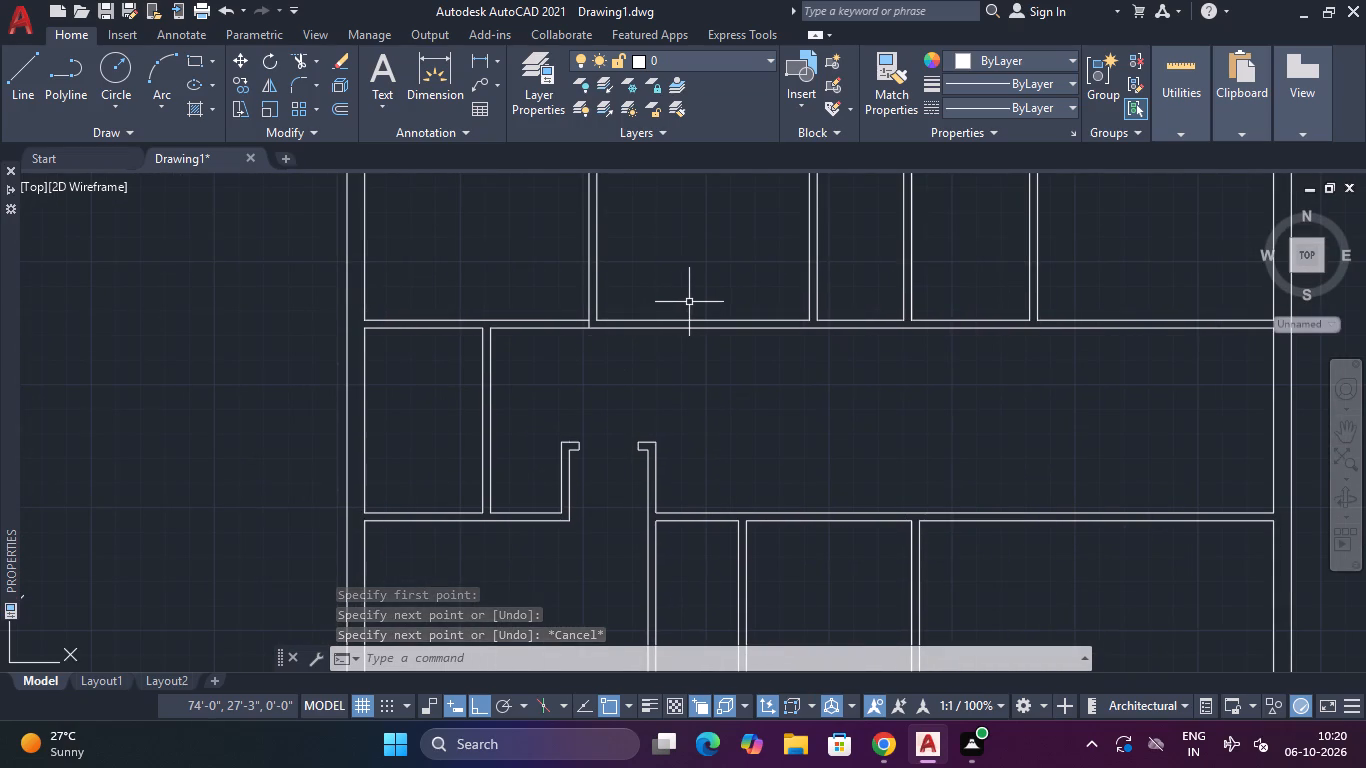
pyautogui.press('l')
pyautogui.press('space')
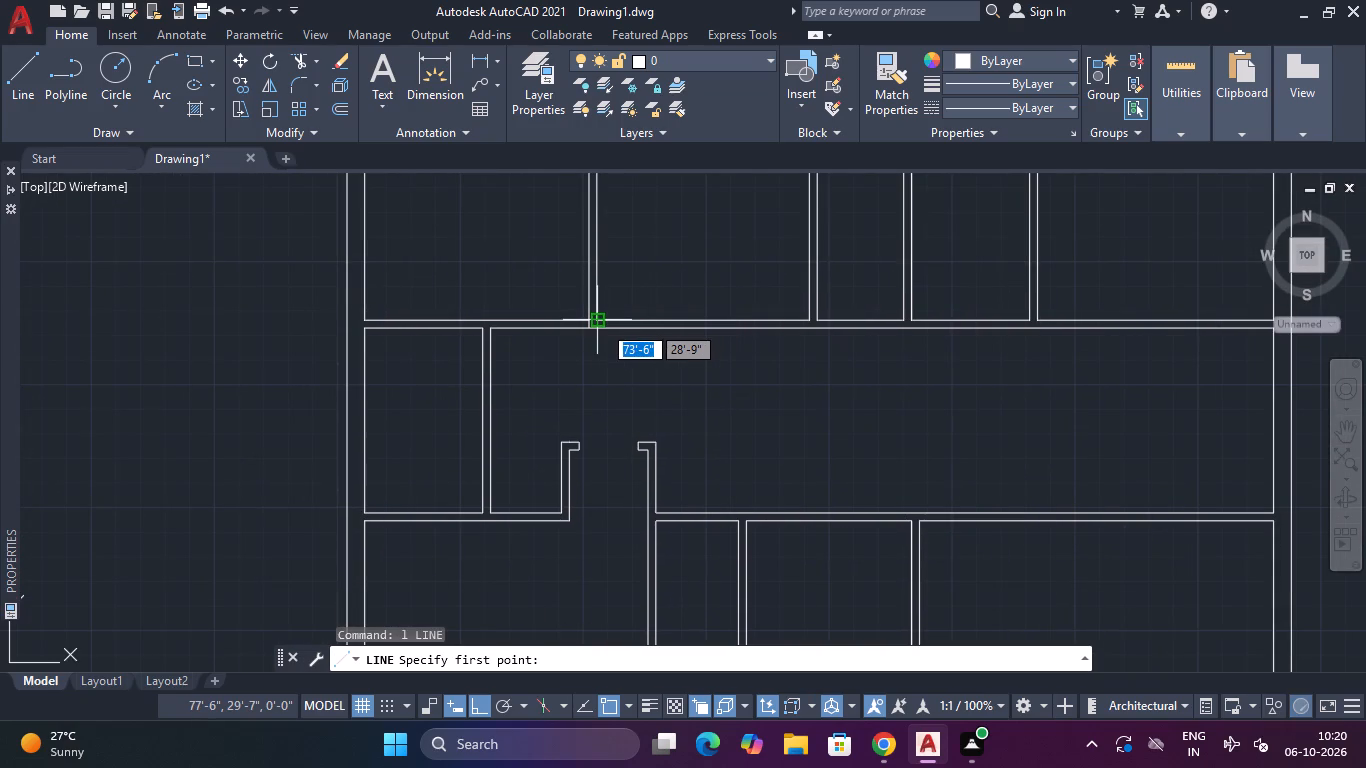
pyautogui.scroll(3, 601, 324)
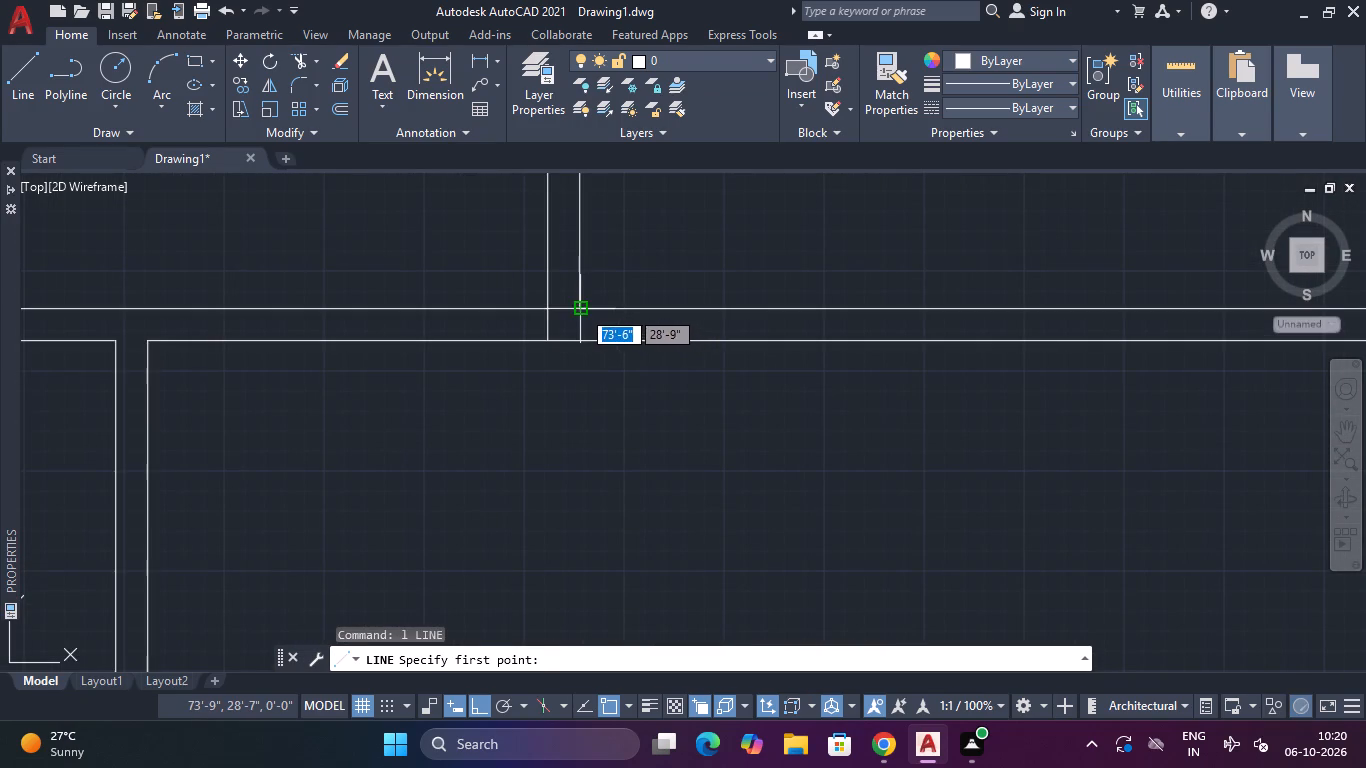
pyautogui.click(581, 309)
pyautogui.click(575, 335)
pyautogui.press('Escape')
pyautogui.scroll(-3, 646, 322)
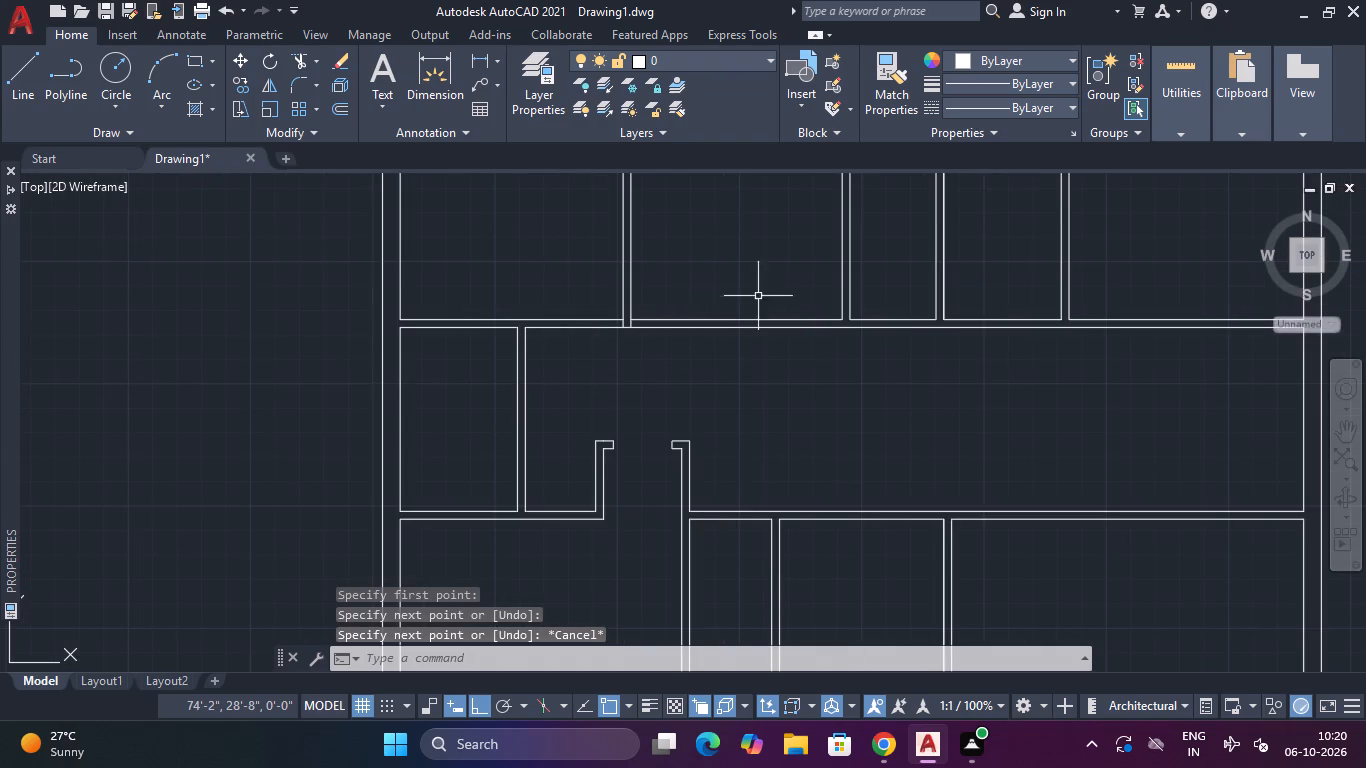
# Draw short lines across the hall's north wall at both side walls of the narrow third room in the upper row.
pyautogui.press('space')
pyautogui.moveTo(802, 298); pyautogui.dragTo(633, 283, button='middle')
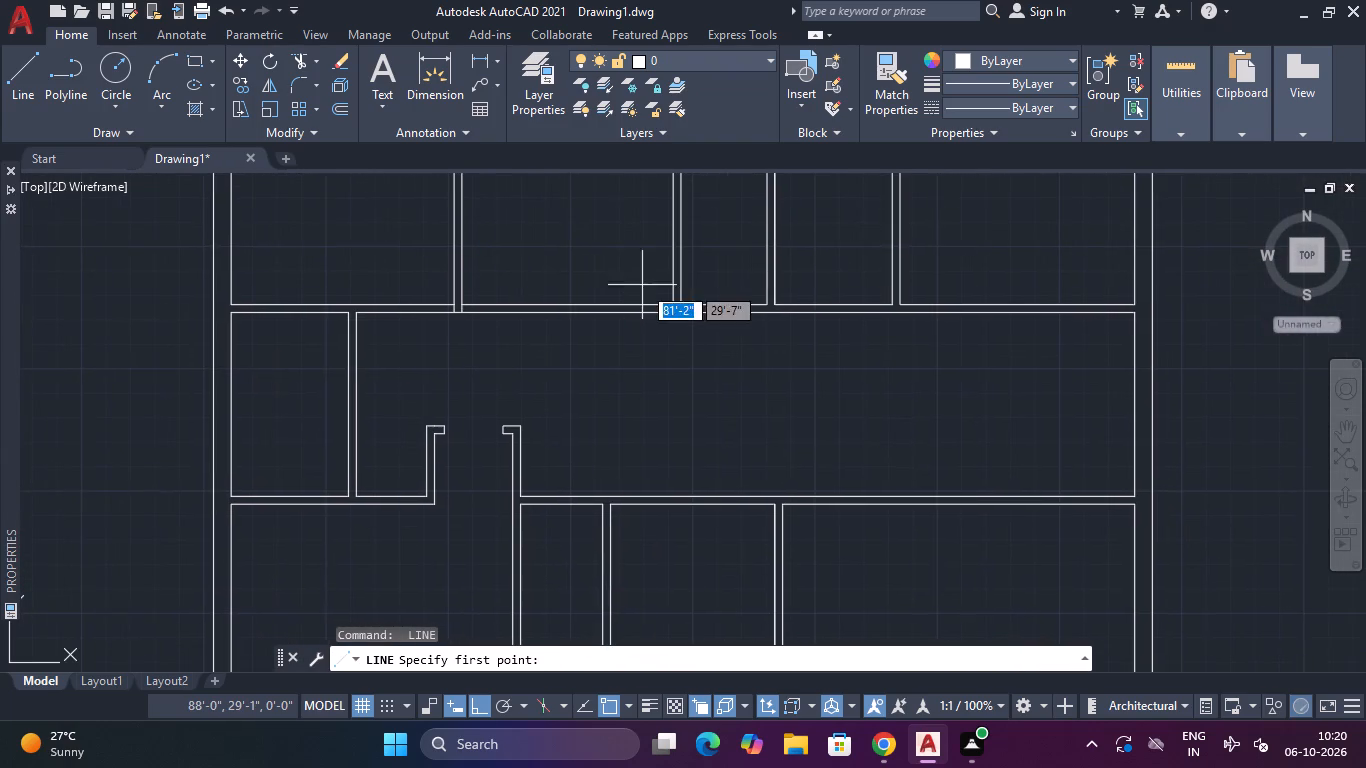
pyautogui.scroll(2, 684, 307)
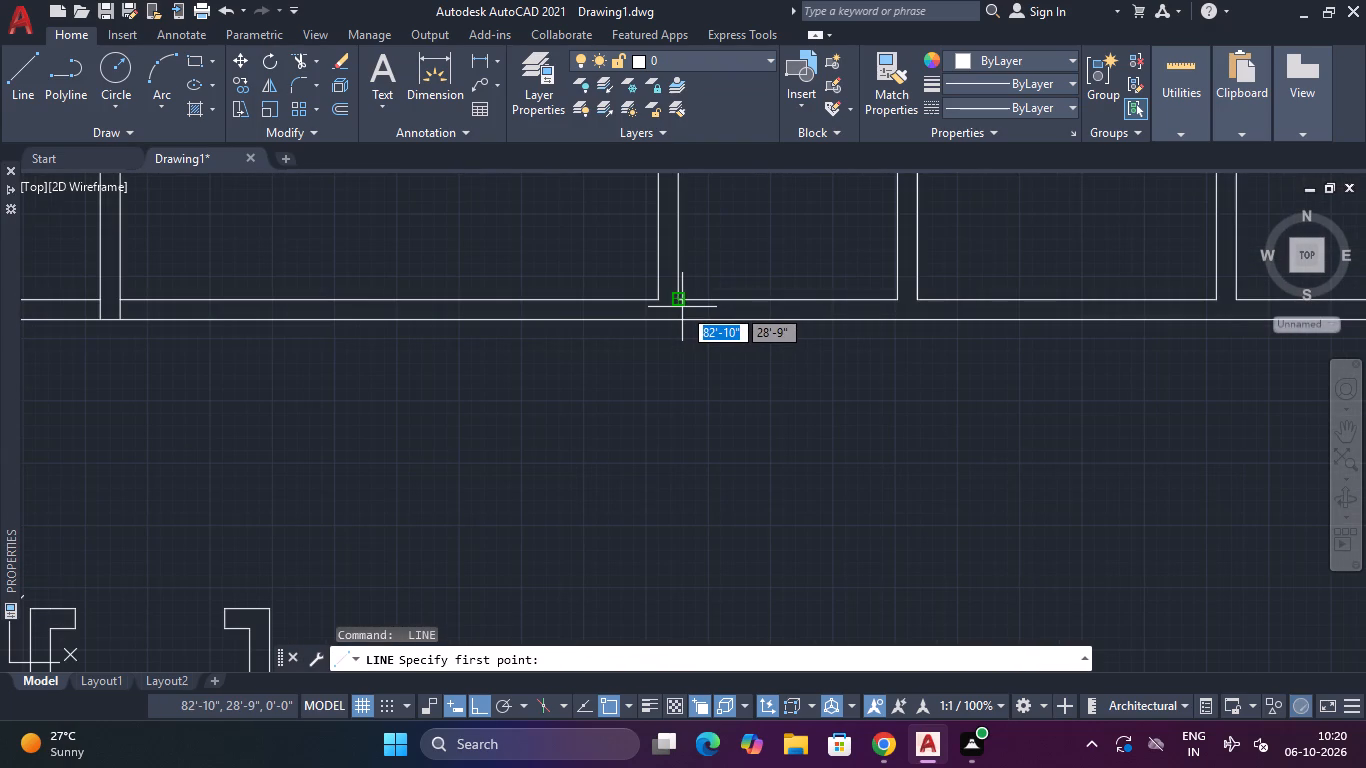
pyautogui.click(682, 301)
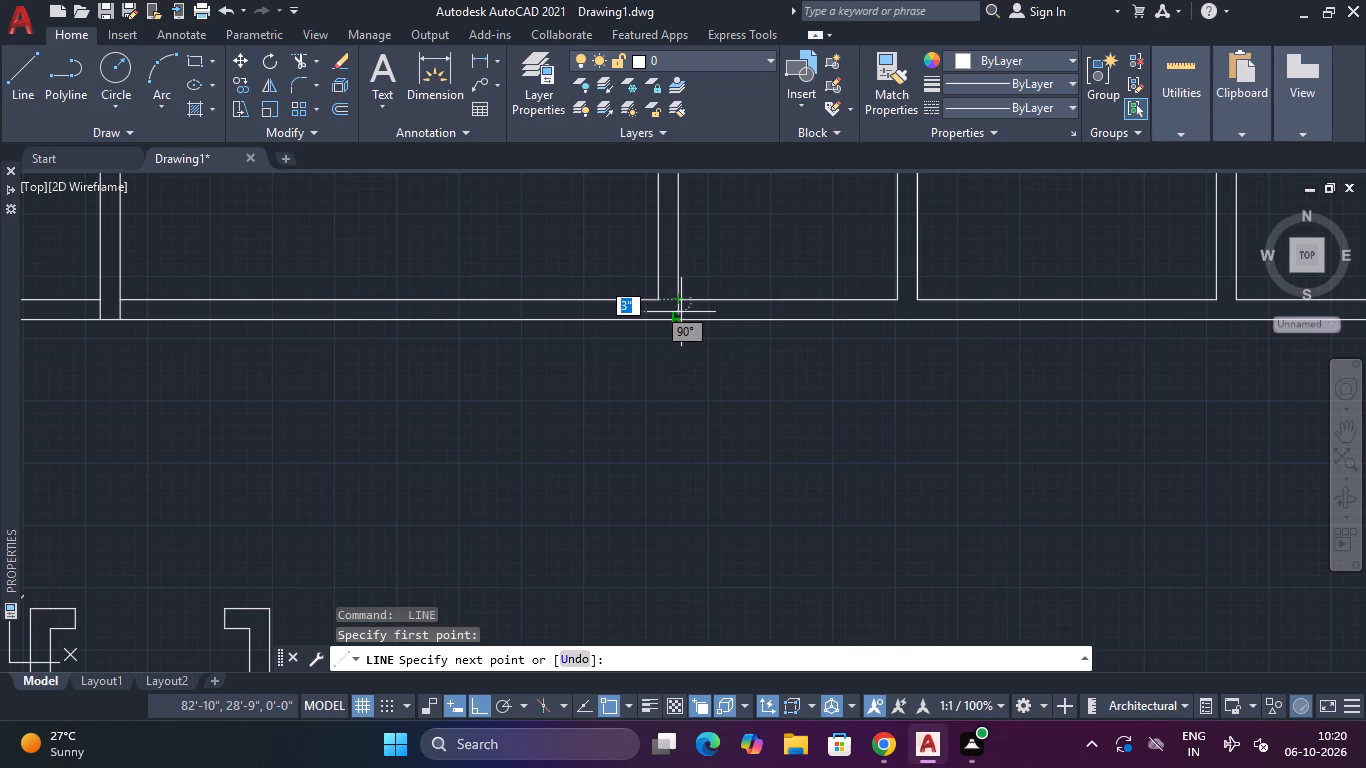
pyautogui.click(681, 321)
pyautogui.press('Escape')
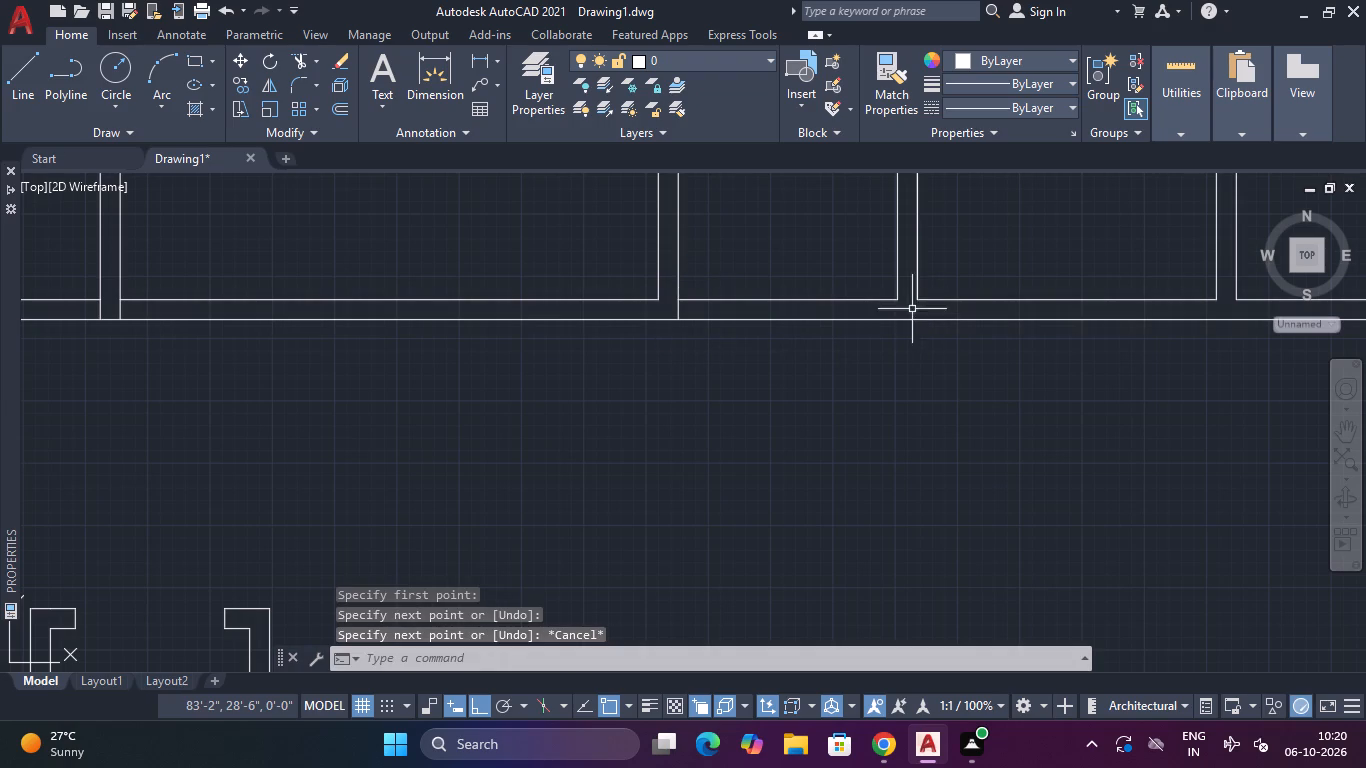
pyautogui.press('space')
pyautogui.click(899, 302)
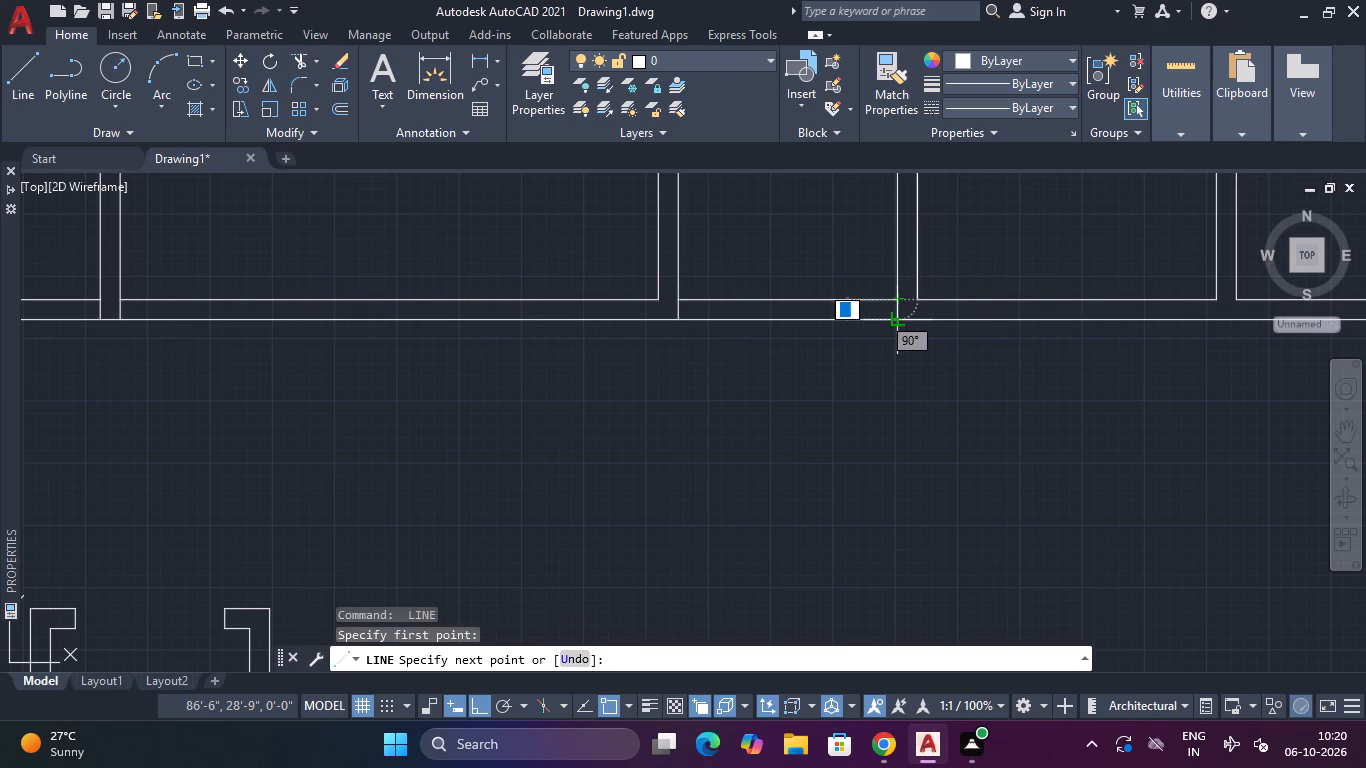
pyautogui.click(899, 322)
pyautogui.press('Escape')
# Draw short lines extending the east faces of the third and fourth upper-row partitions across the hall's north wall.
pyautogui.moveTo(898, 325); pyautogui.dragTo(685, 366, button='middle')
pyautogui.scroll(-3, 697, 366)
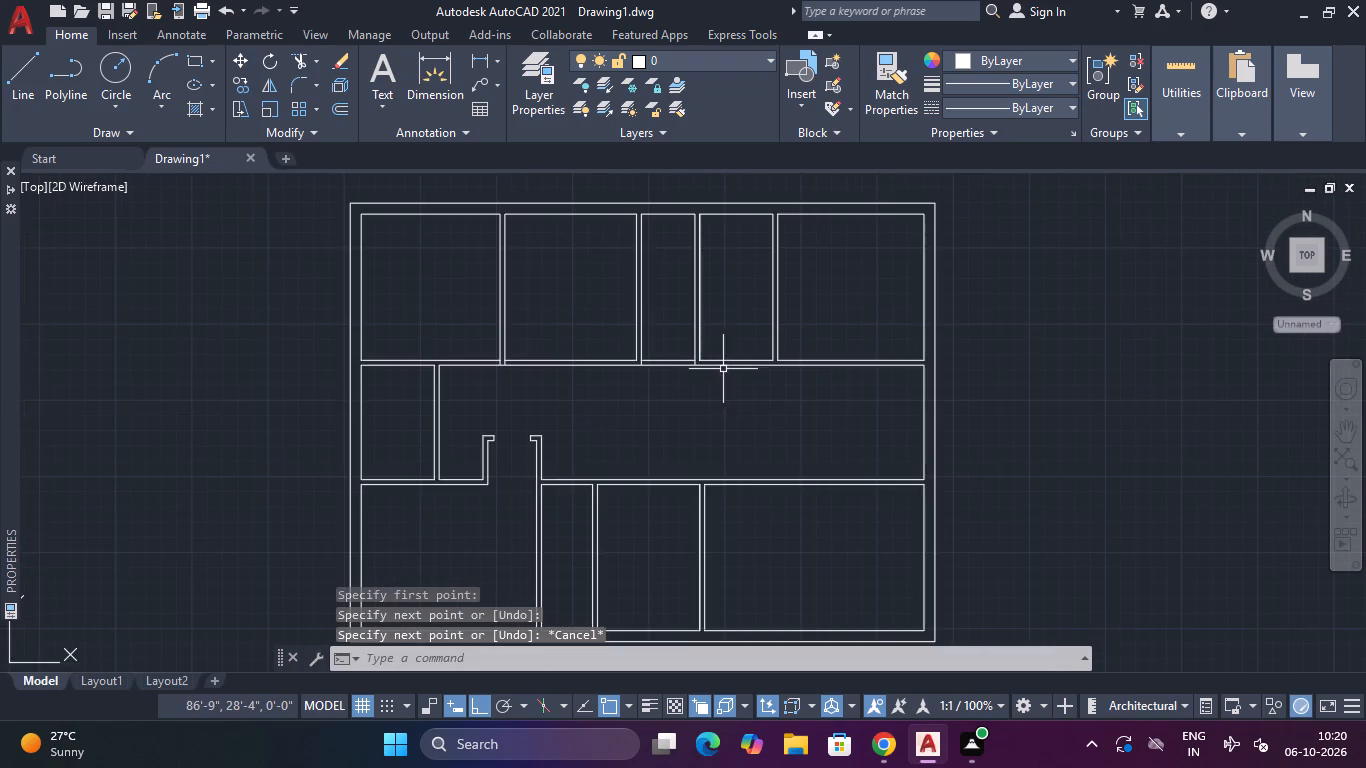
pyautogui.scroll(2, 734, 369)
pyautogui.press('space')
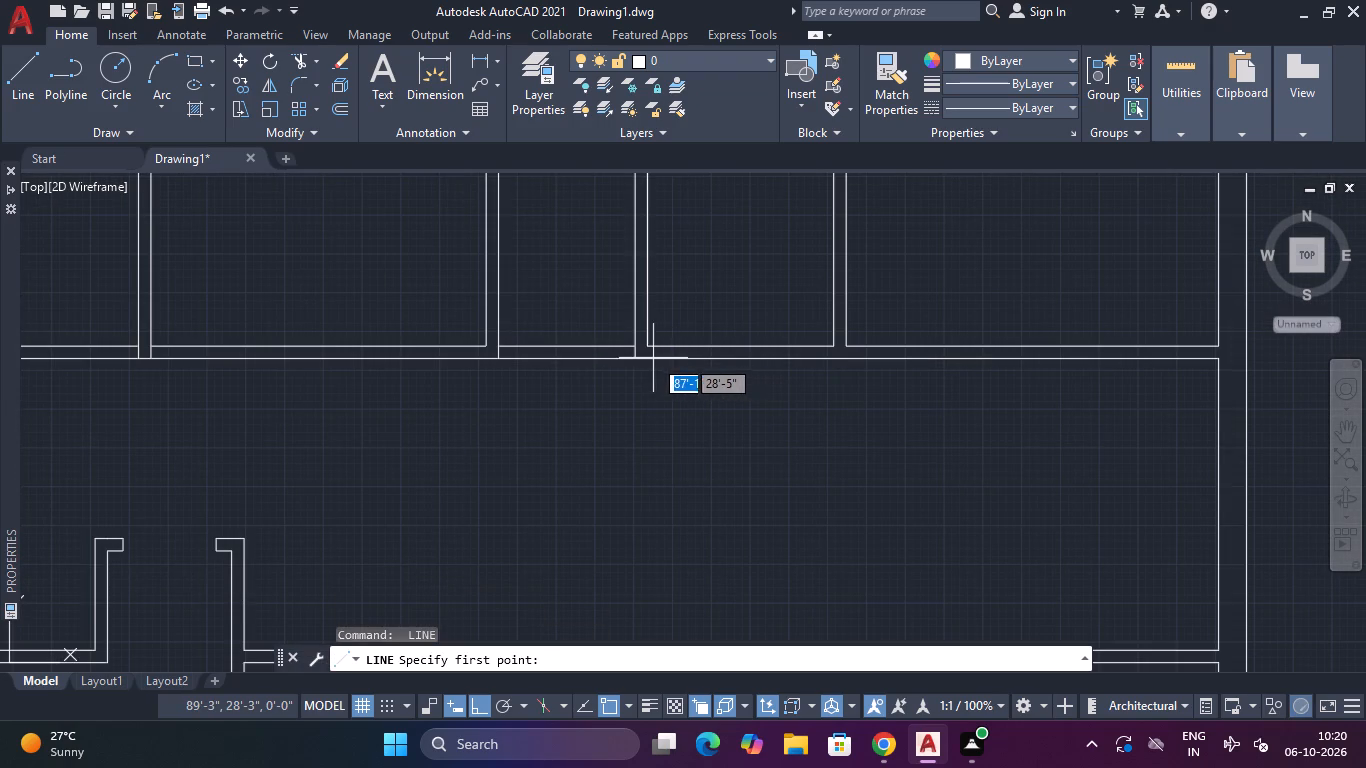
pyautogui.click(646, 349)
pyautogui.click(647, 359)
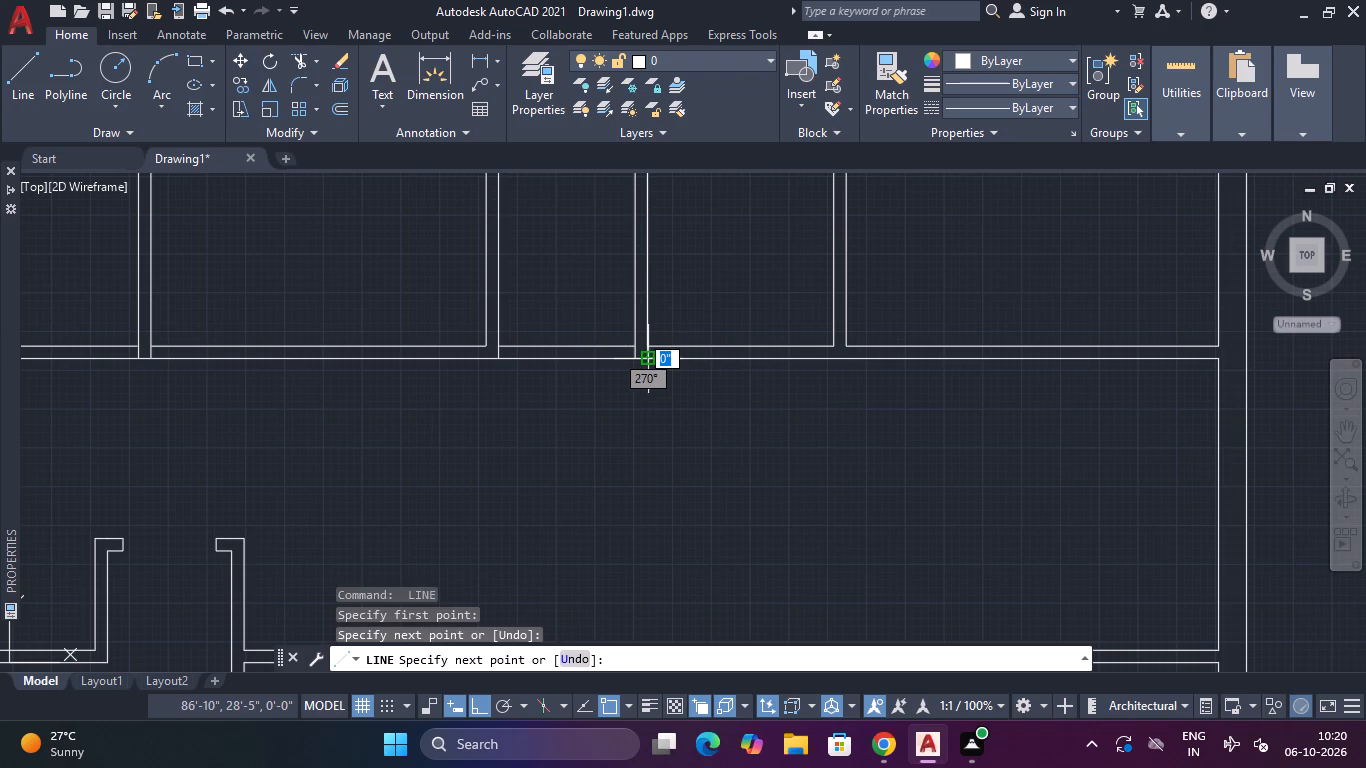
pyautogui.press('Escape')
pyautogui.moveTo(767, 307); pyautogui.dragTo(564, 269, button='middle')
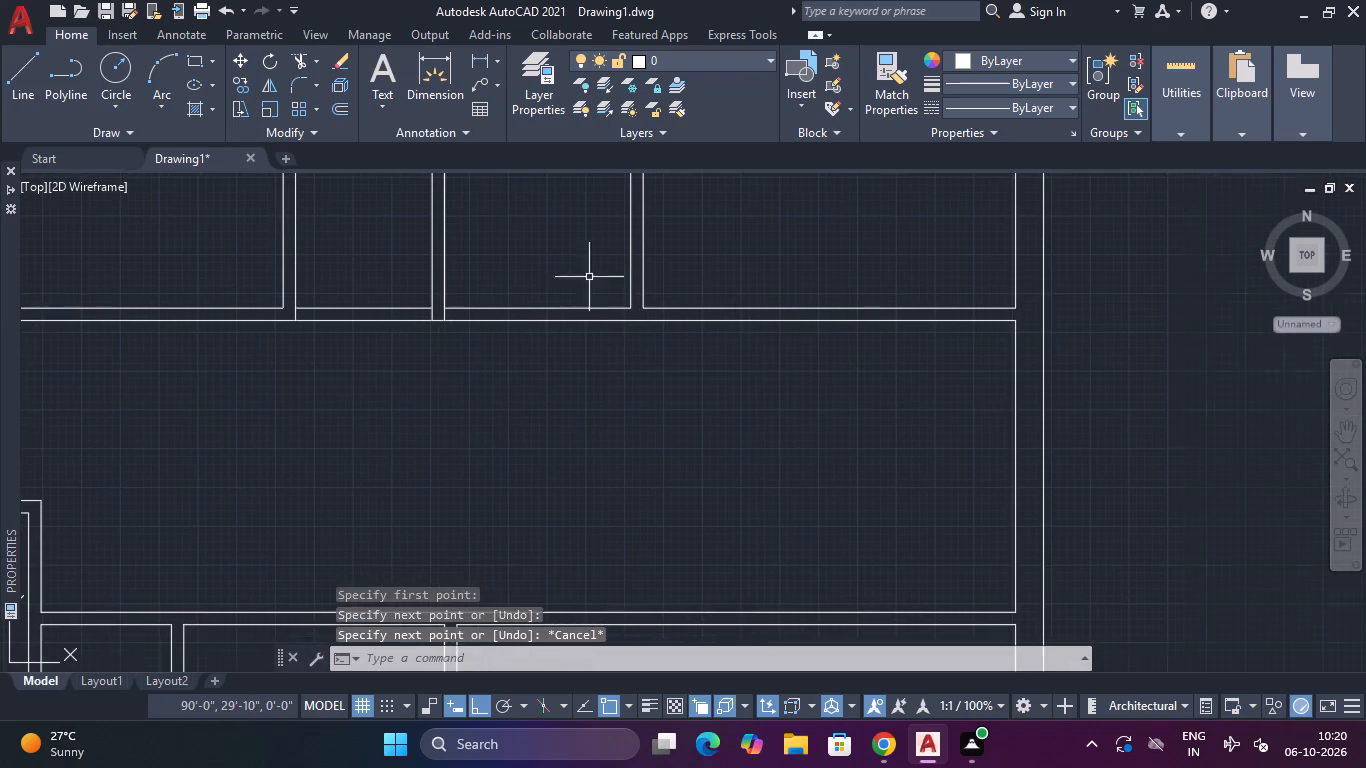
pyautogui.press('space')
pyautogui.click(644, 308)
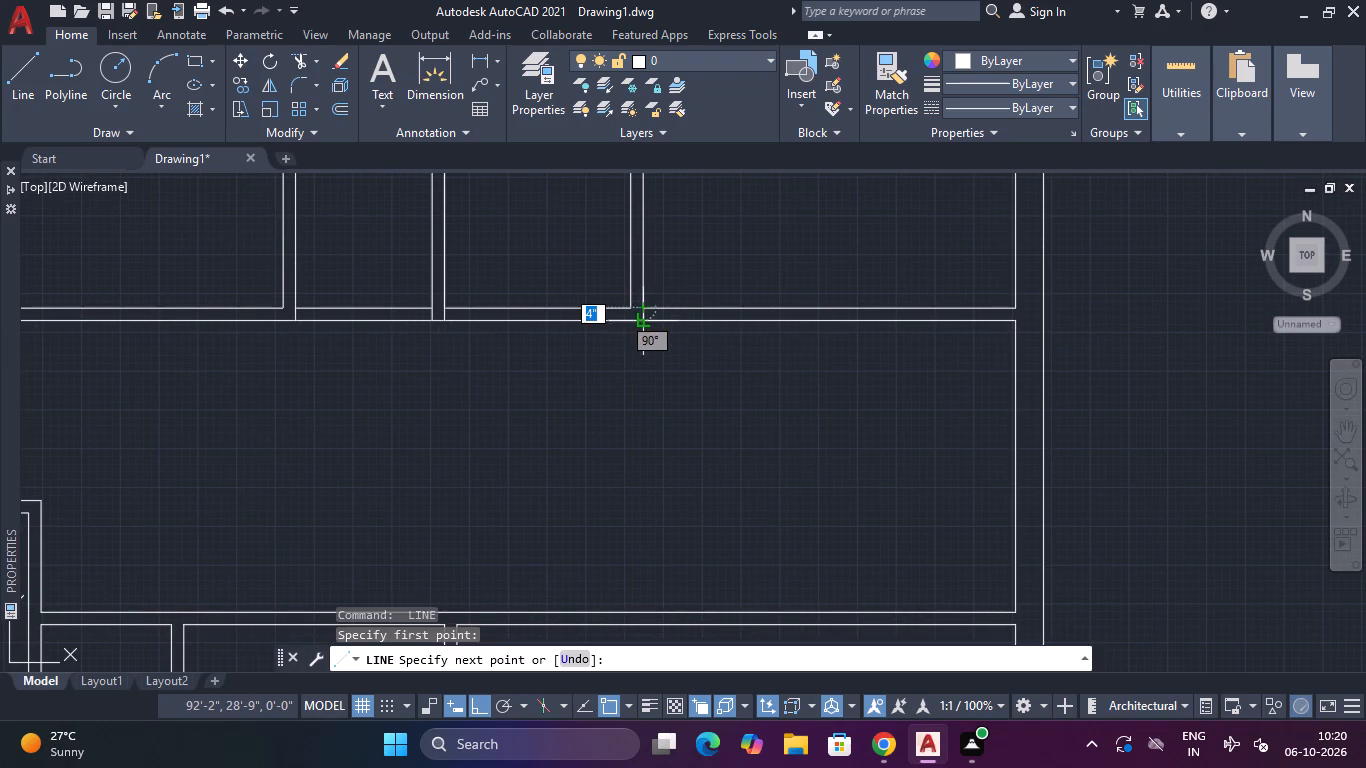
pyautogui.click(638, 321)
pyautogui.scroll(-1, 681, 342)
pyautogui.press('Escape')
# Draw a short line across the hall's south wall, extending the east face of the partition between the second and third lower-row rooms.
pyautogui.moveTo(679, 349); pyautogui.dragTo(785, 126, button='middle')
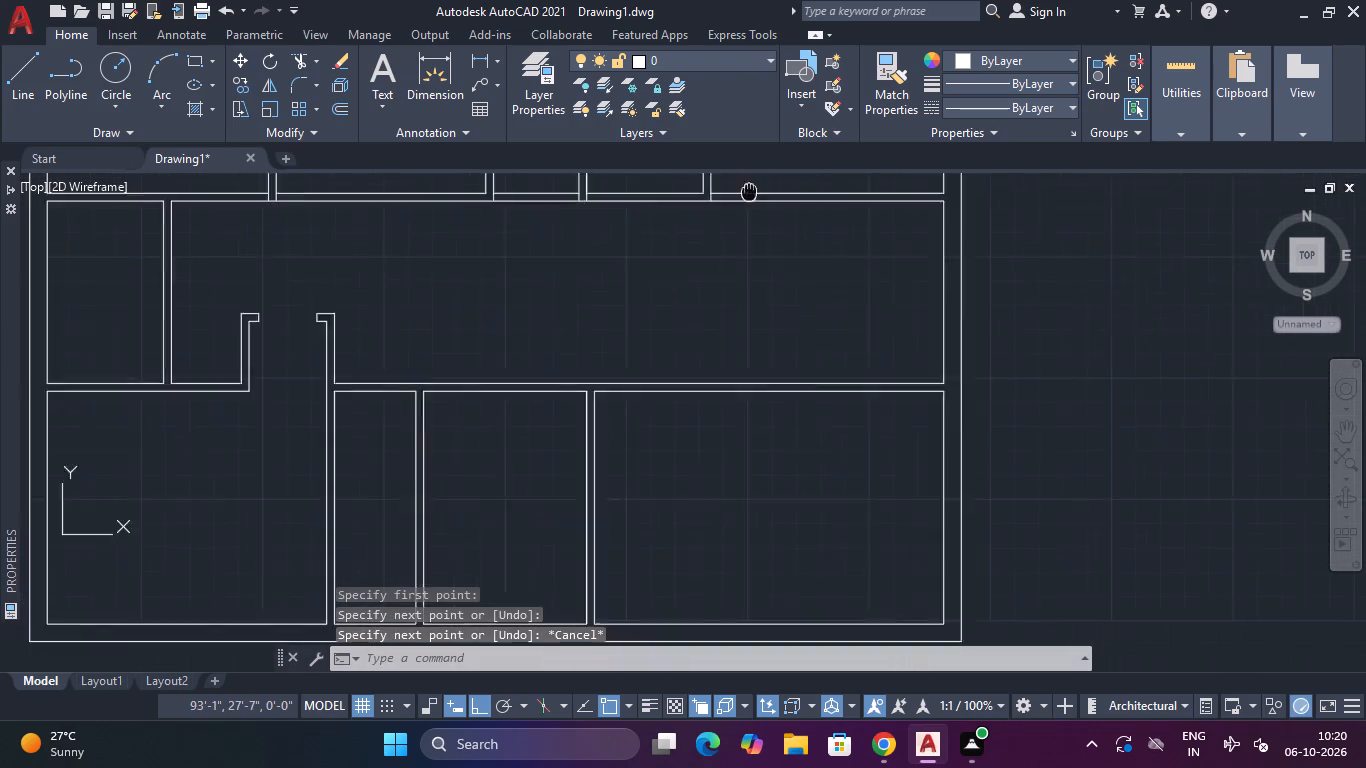
pyautogui.moveTo(785, 126); pyautogui.dragTo(824, 74, button='middle')
pyautogui.press('space')
pyautogui.moveTo(571, 219); pyautogui.dragTo(793, 279, button='middle')
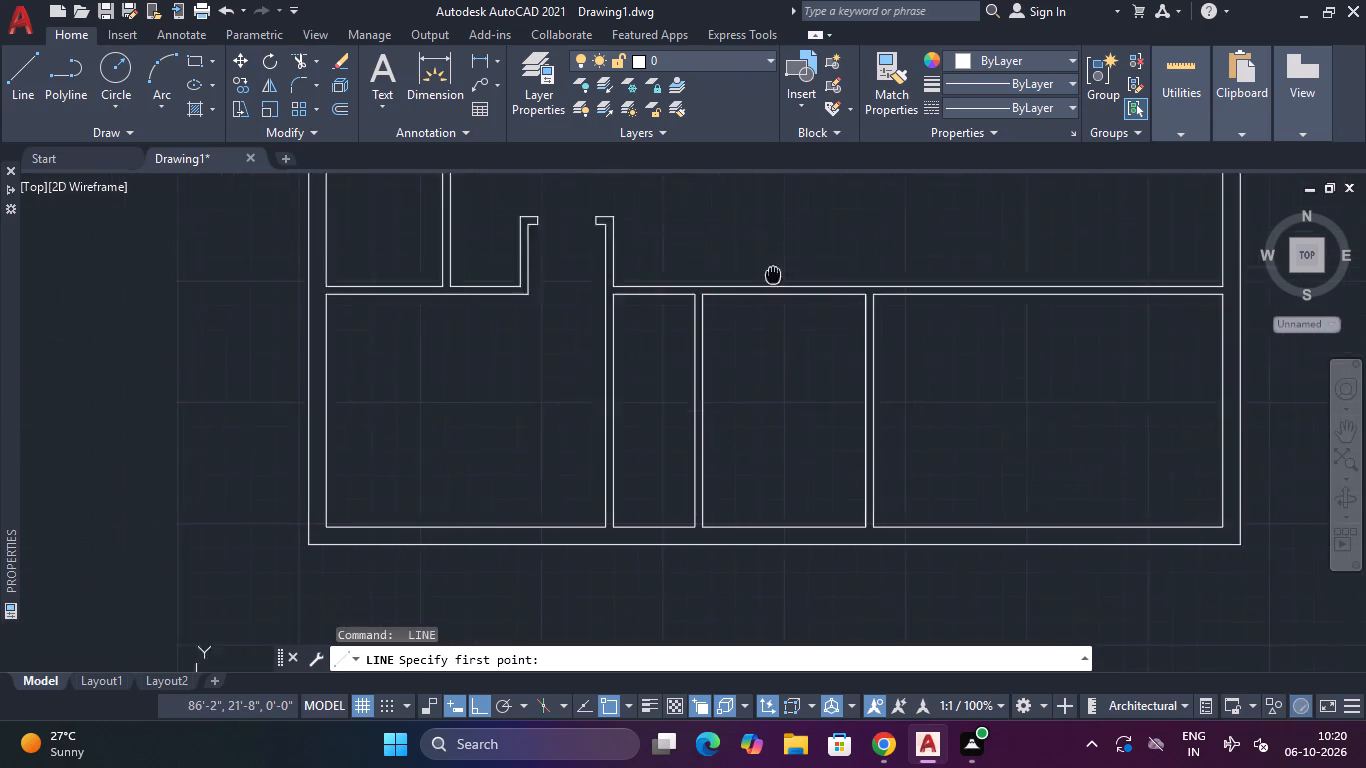
pyautogui.moveTo(793, 279); pyautogui.dragTo(764, 306, button='middle')
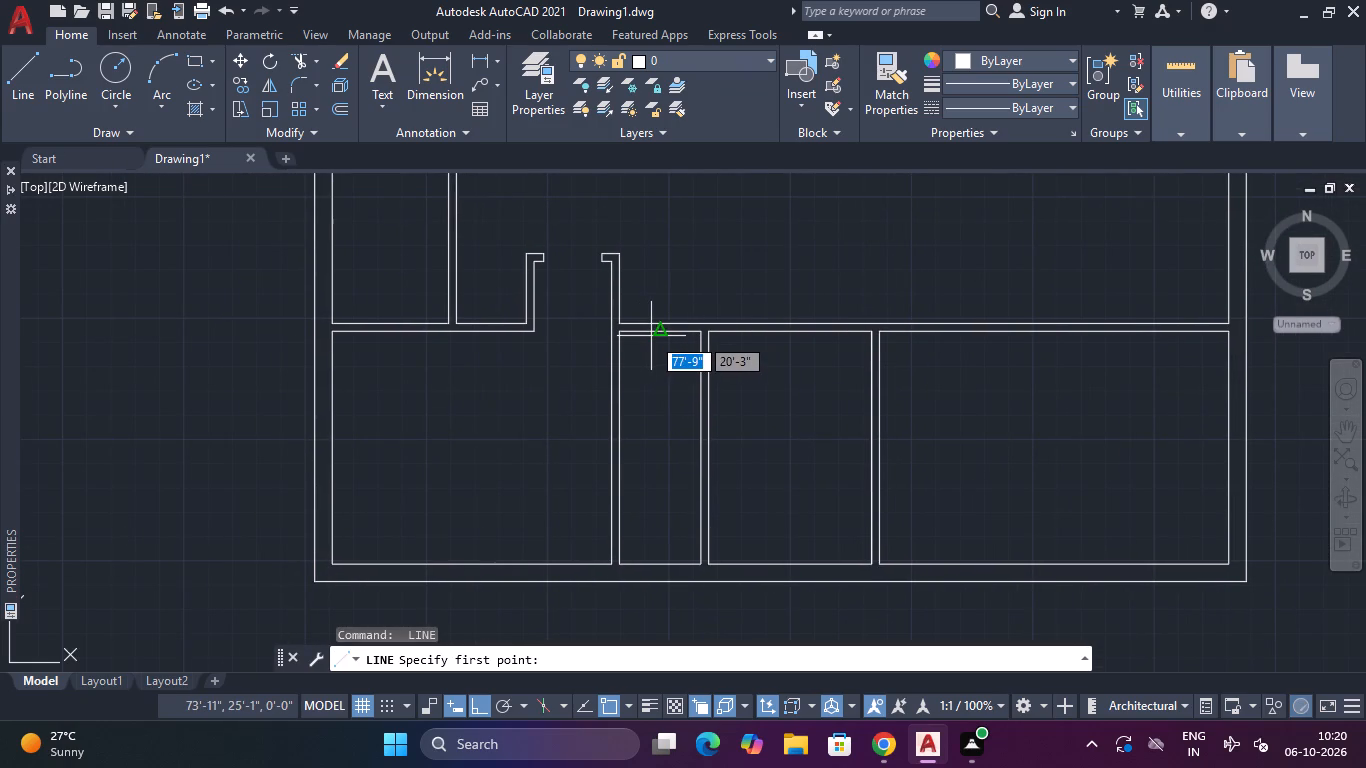
pyautogui.scroll(2, 658, 332)
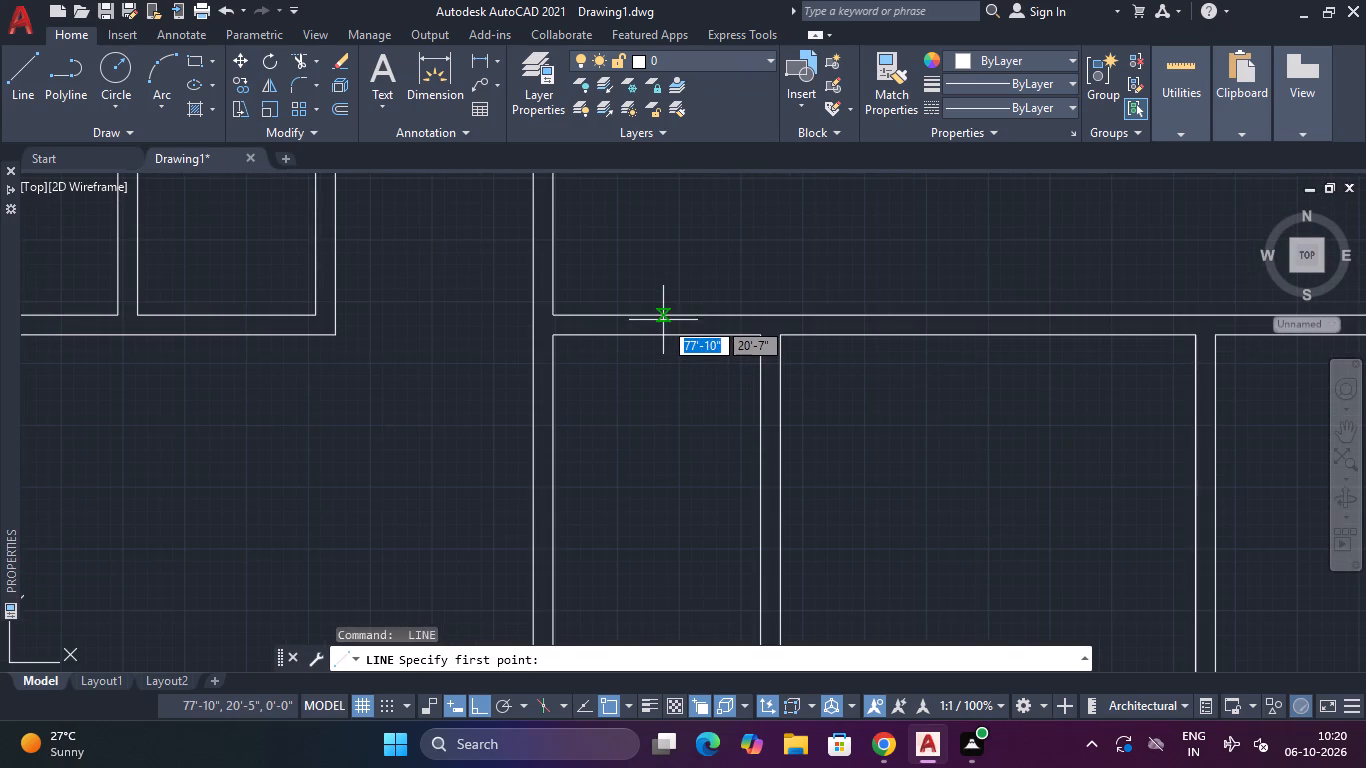
pyautogui.scroll(-3, 665, 315)
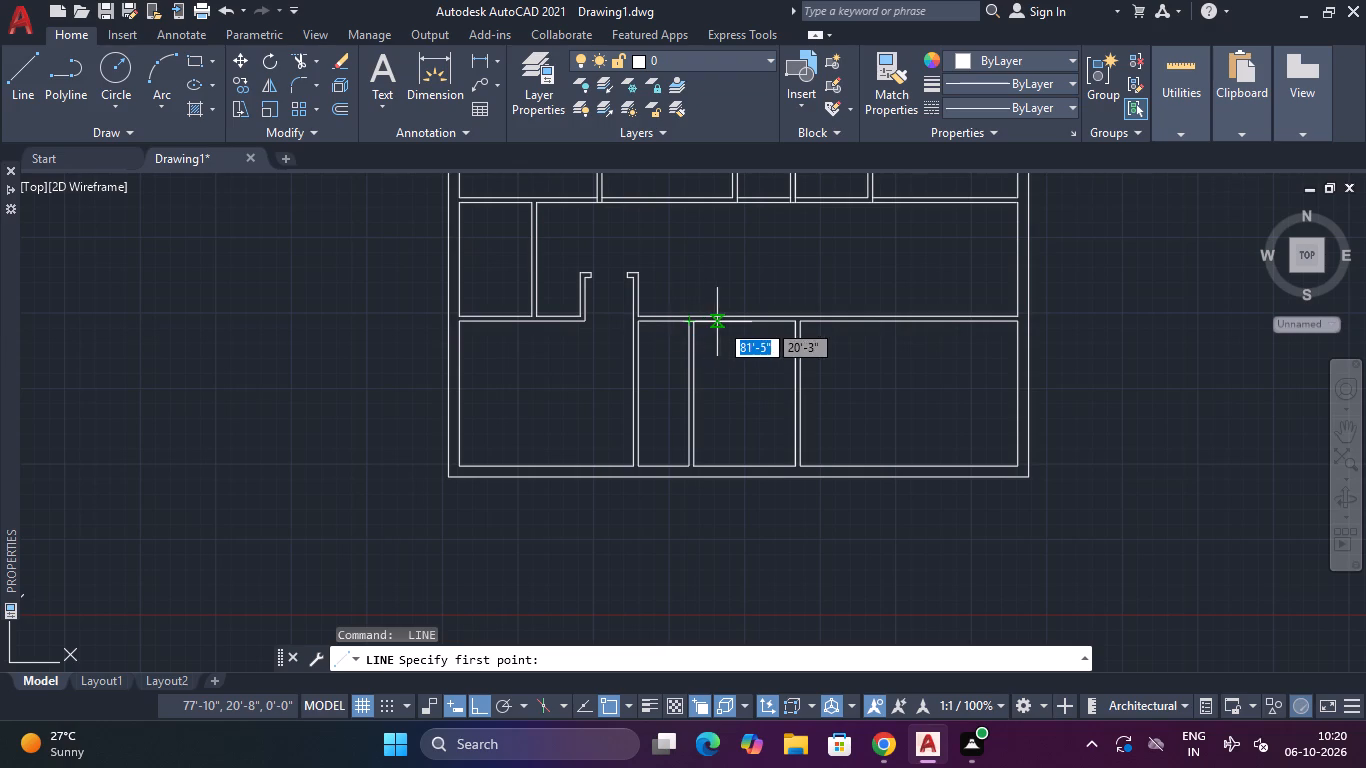
pyautogui.scroll(2, 717, 319)
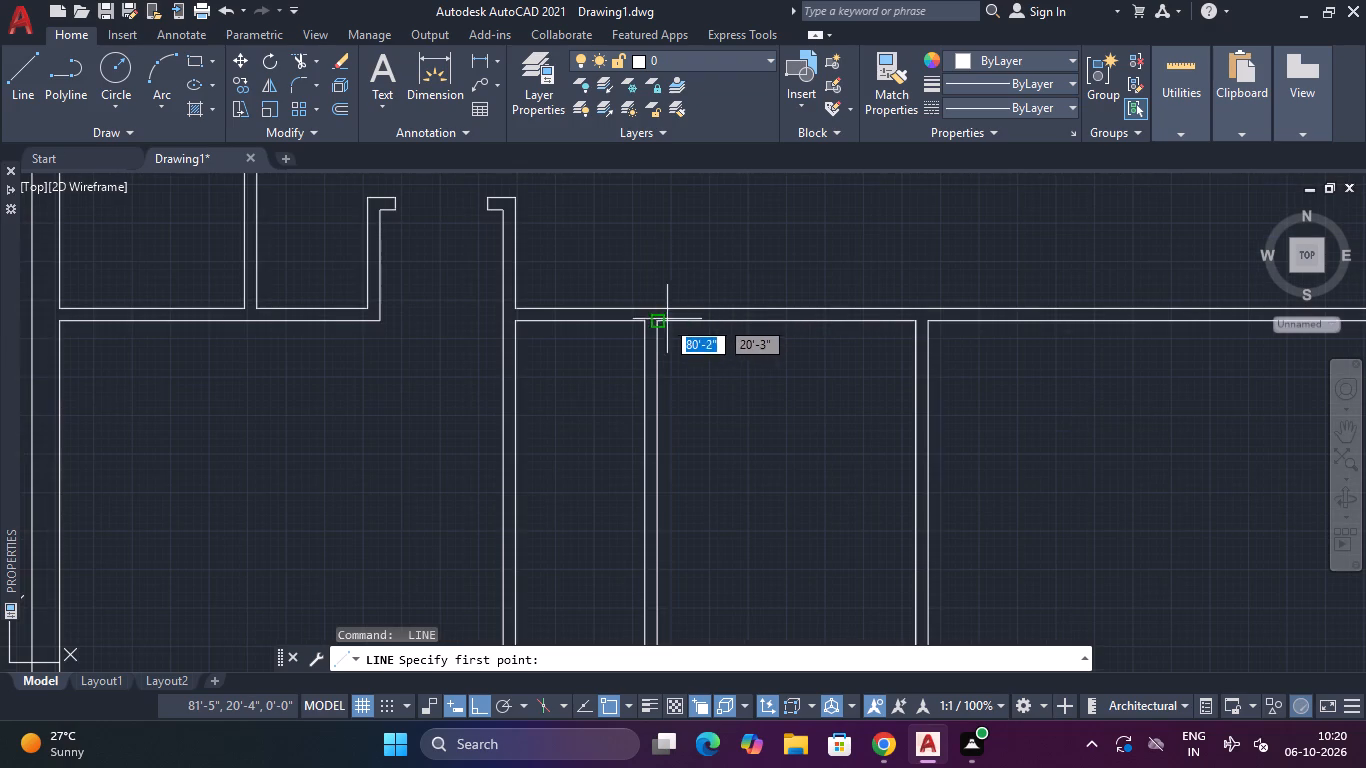
pyautogui.click(660, 320)
pyautogui.click(659, 306)
pyautogui.press('Escape')
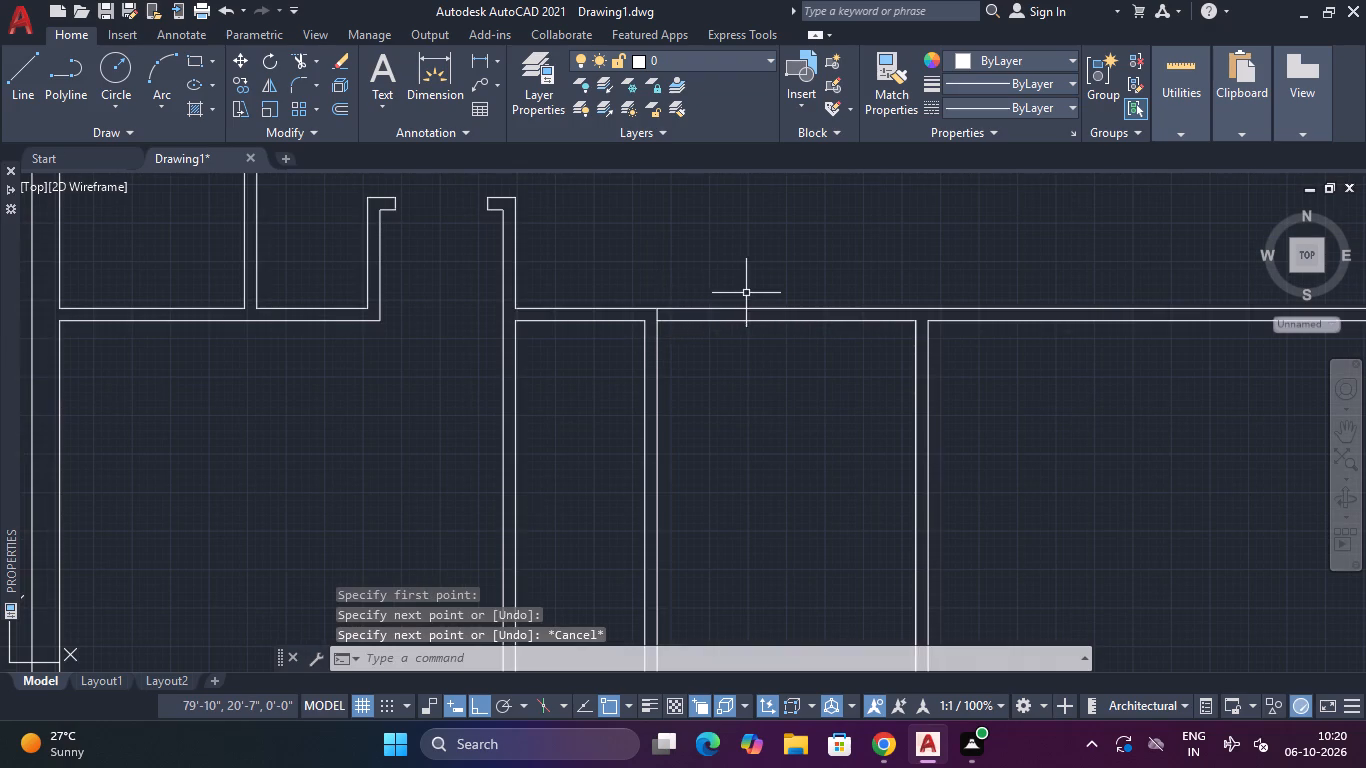
# Draw a short line across the hall's south wall, extending the east face of the partition beside the large southeast room.
pyautogui.scroll(-2, 751, 292)
pyautogui.moveTo(722, 253); pyautogui.dragTo(493, 213, button='middle')
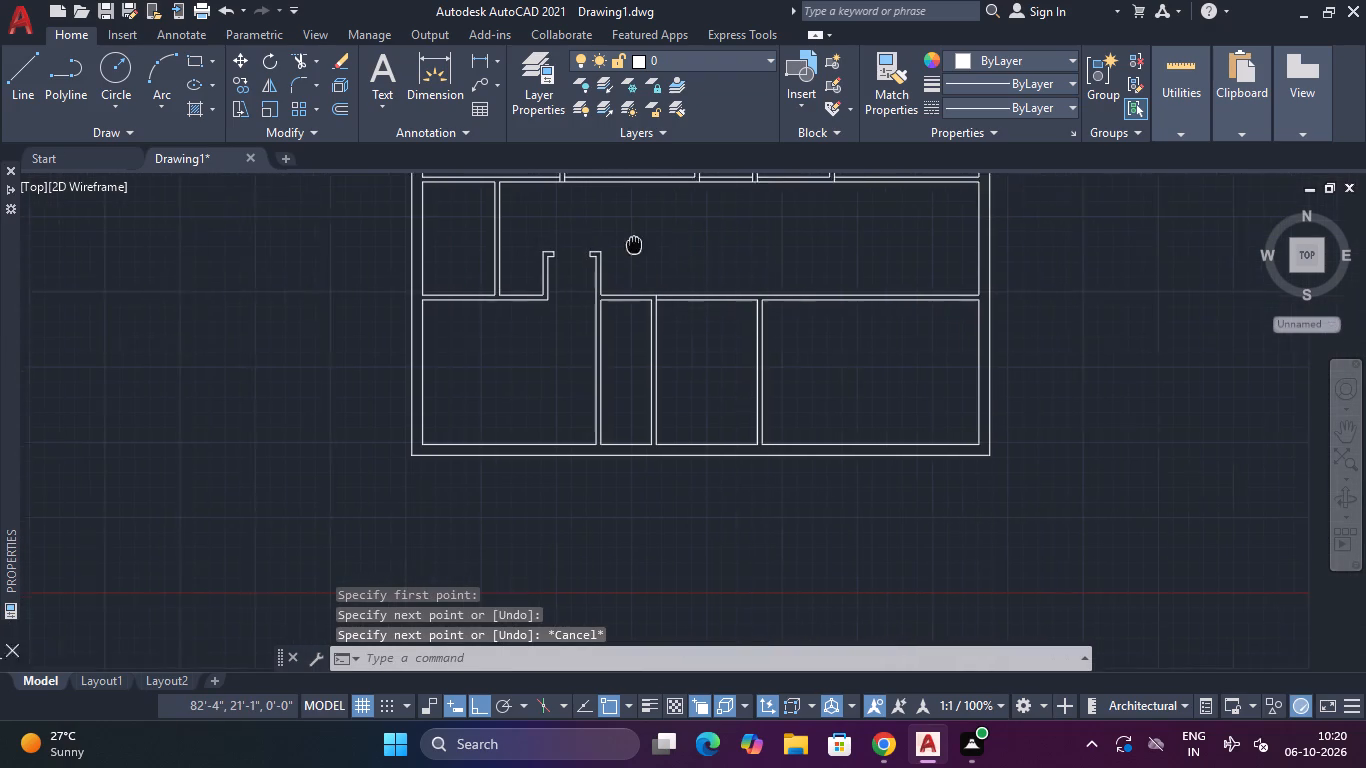
pyautogui.moveTo(493, 213); pyautogui.dragTo(456, 206, button='middle')
pyautogui.middleClick(456, 206)
pyautogui.press('space')
pyautogui.scroll(3, 553, 251)
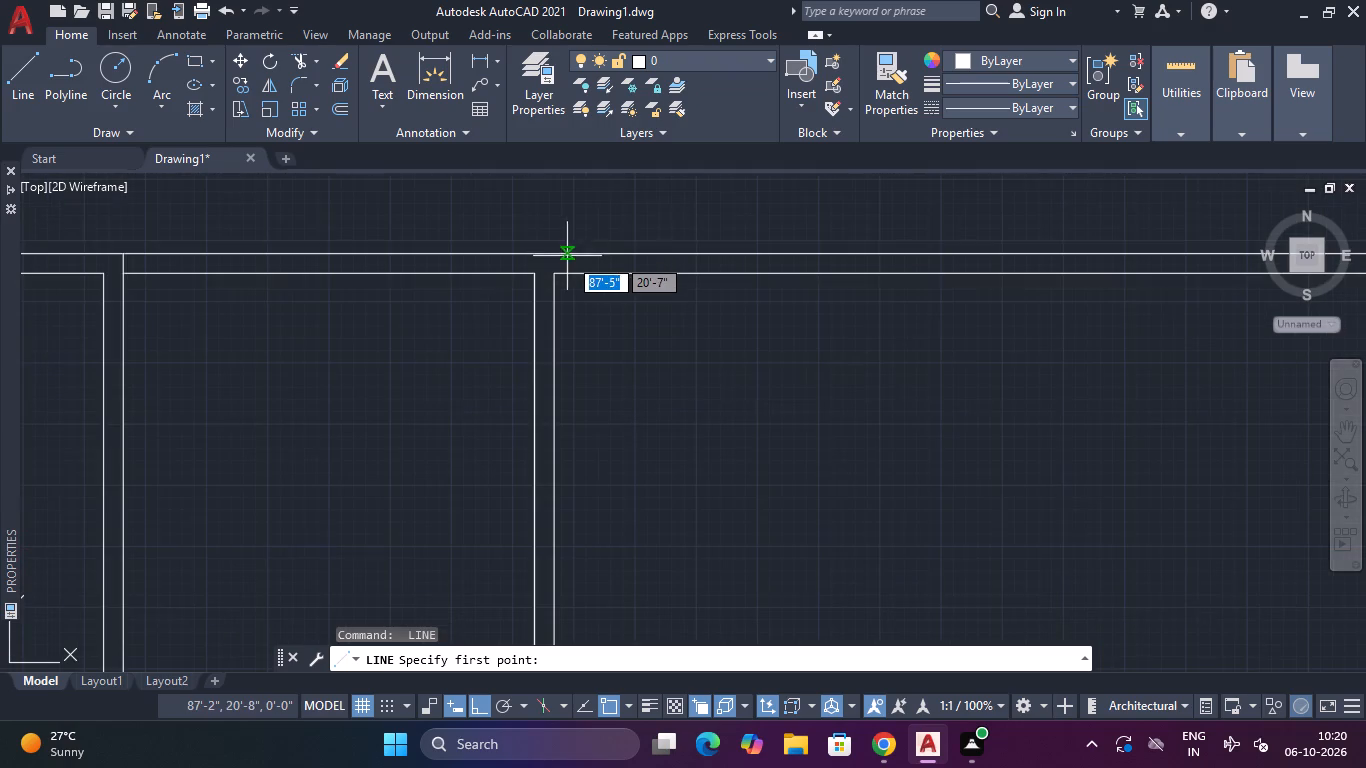
pyautogui.click(550, 278)
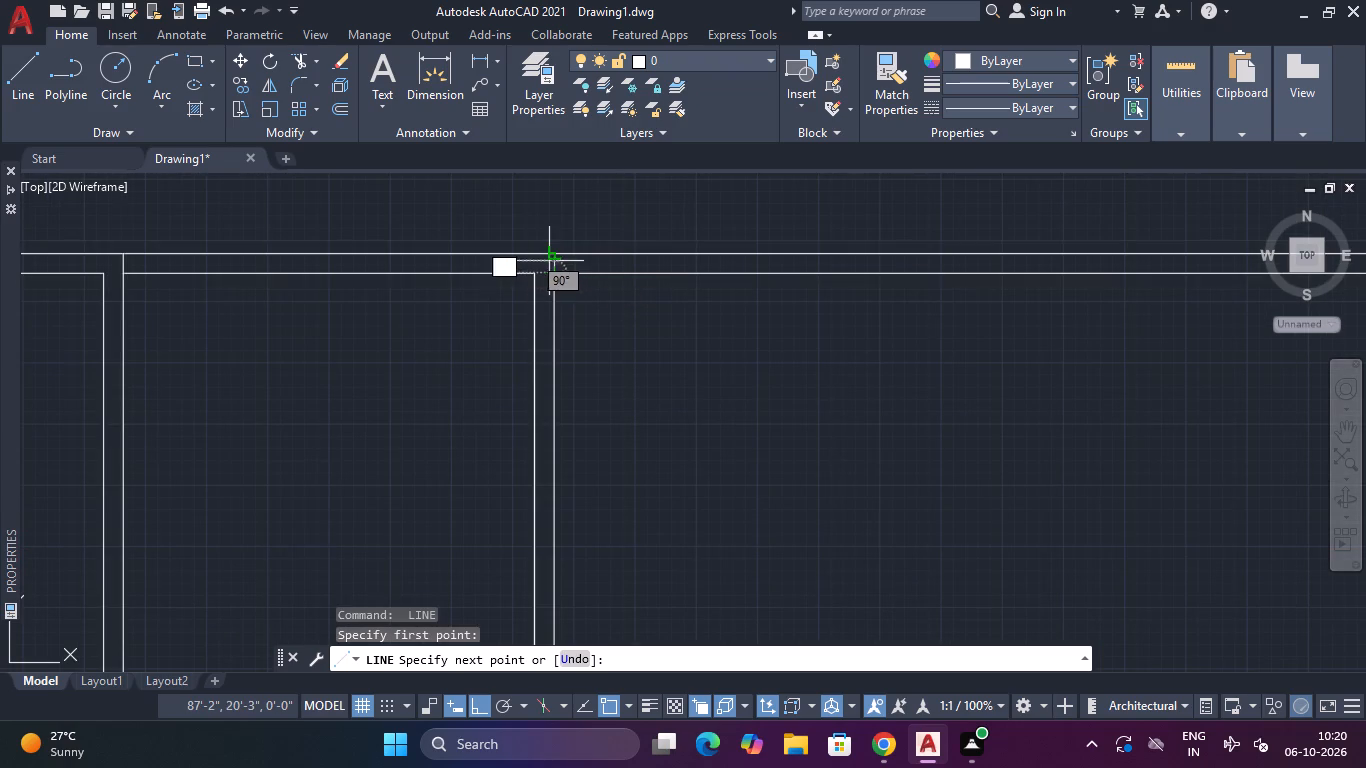
pyautogui.click(549, 257)
pyautogui.press('Escape')
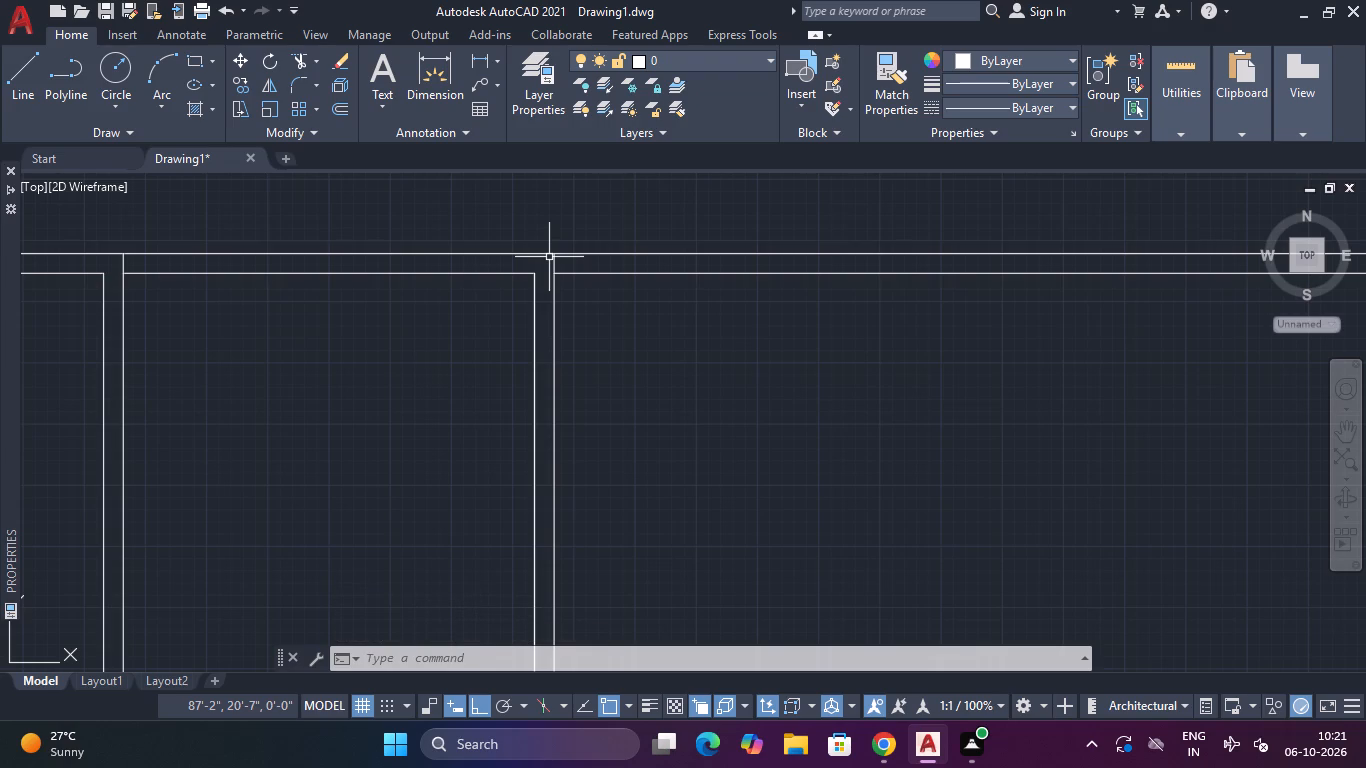
# Examine the wall junctions along the central hall and the overall floor plan layout.
pyautogui.scroll(-6, 746, 125)
pyautogui.scroll(-6, 619, 239)
pyautogui.moveTo(608, 250); pyautogui.dragTo(627, 312, button='middle')
pyautogui.scroll(6, 626, 313)
pyautogui.moveTo(614, 313); pyautogui.dragTo(673, 302, button='middle')
pyautogui.scroll(-2, 759, 267)
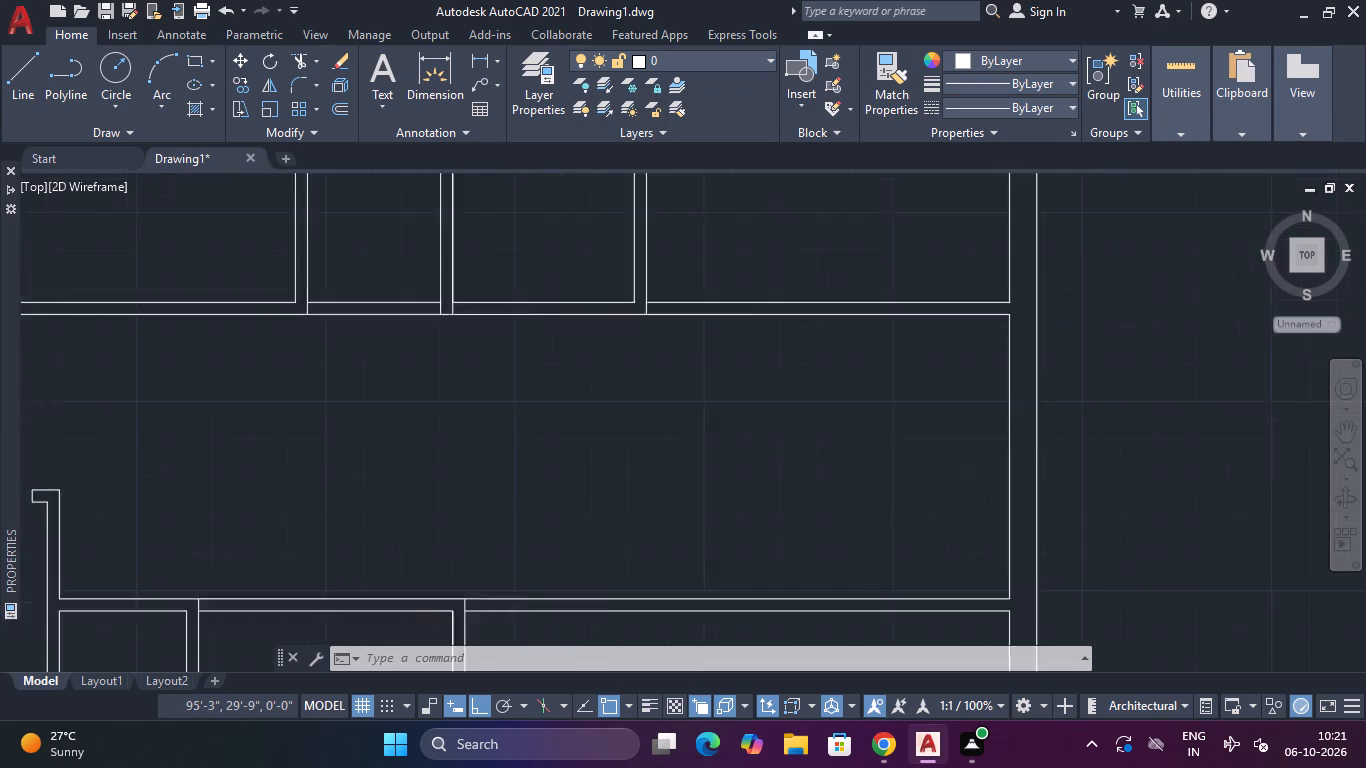
pyautogui.scroll(1, 757, 266)
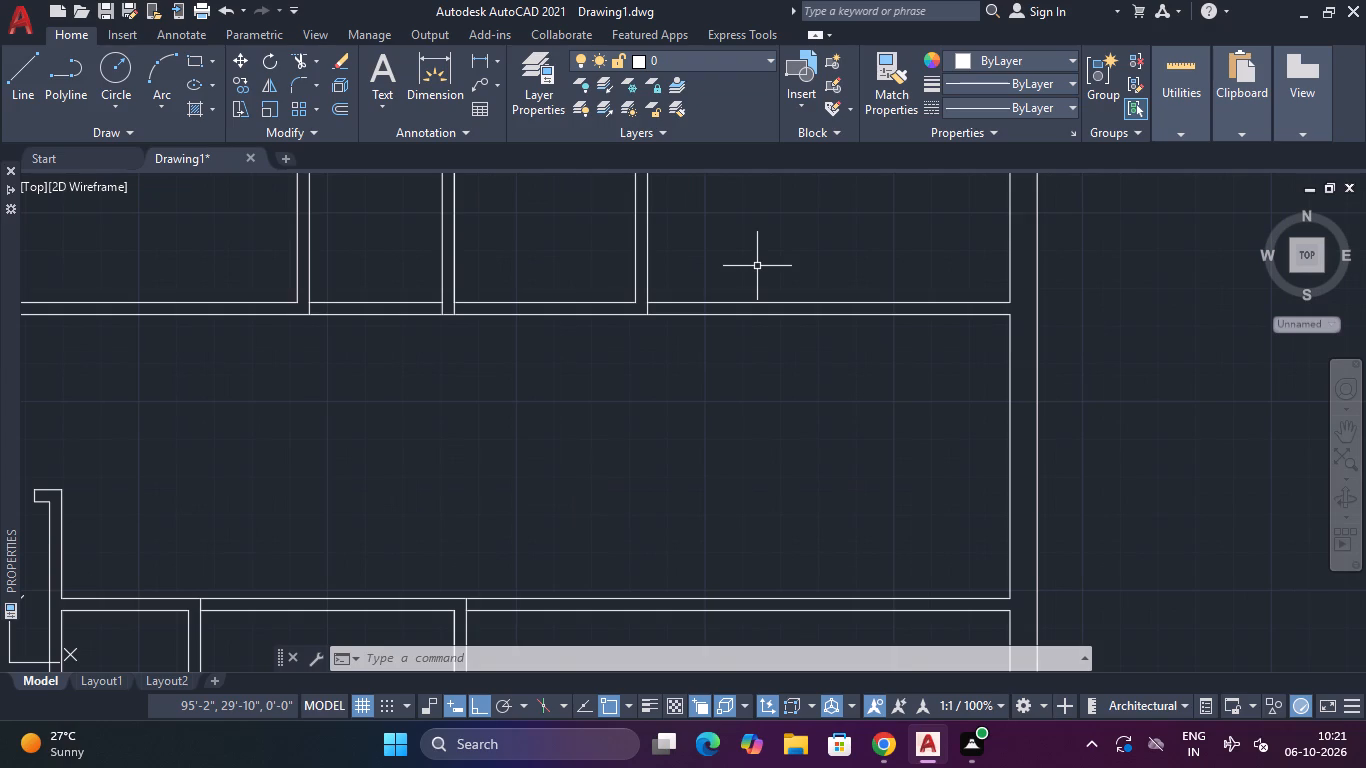
pyautogui.scroll(-3, 709, 236)
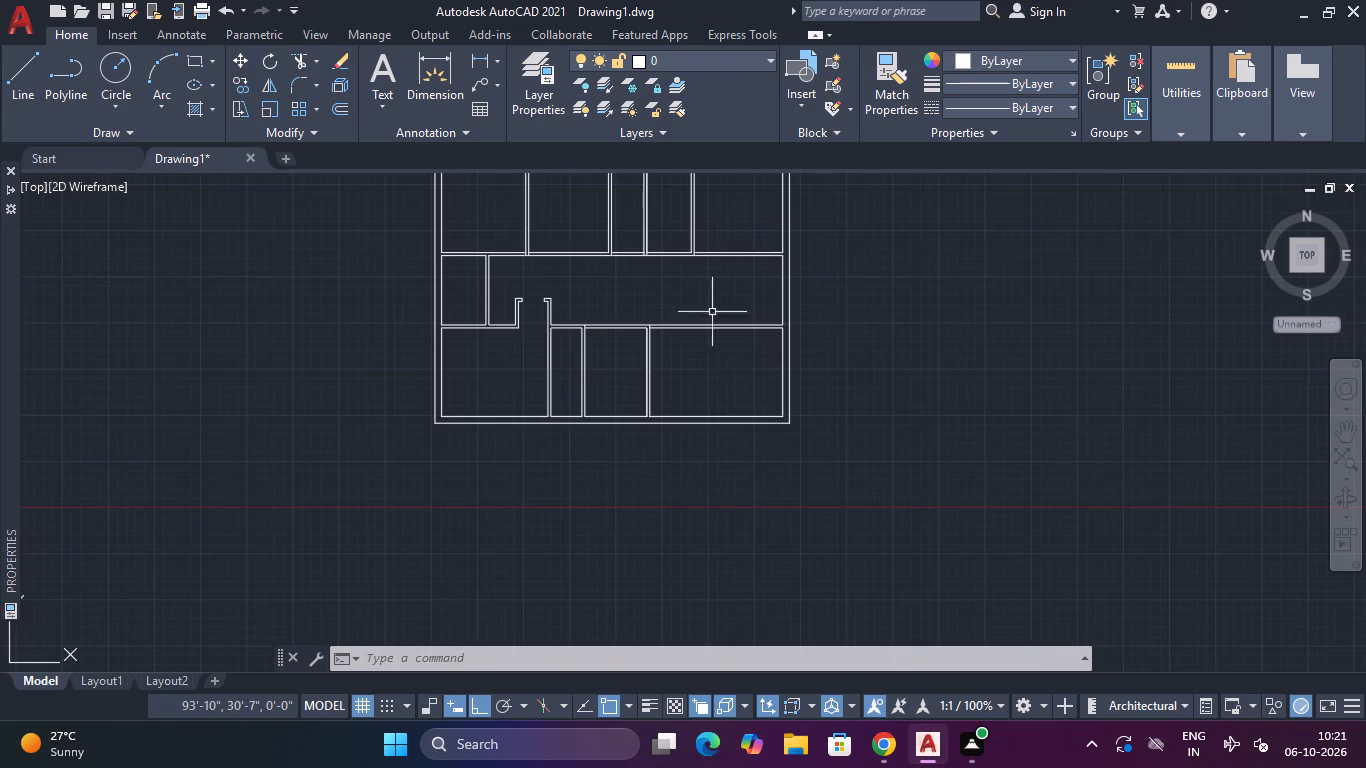
# Offset the short lines at both faces of the first upper-row partition 6" outward along the hall's north wall.
pyautogui.moveTo(719, 303); pyautogui.dragTo(727, 339, button='middle')
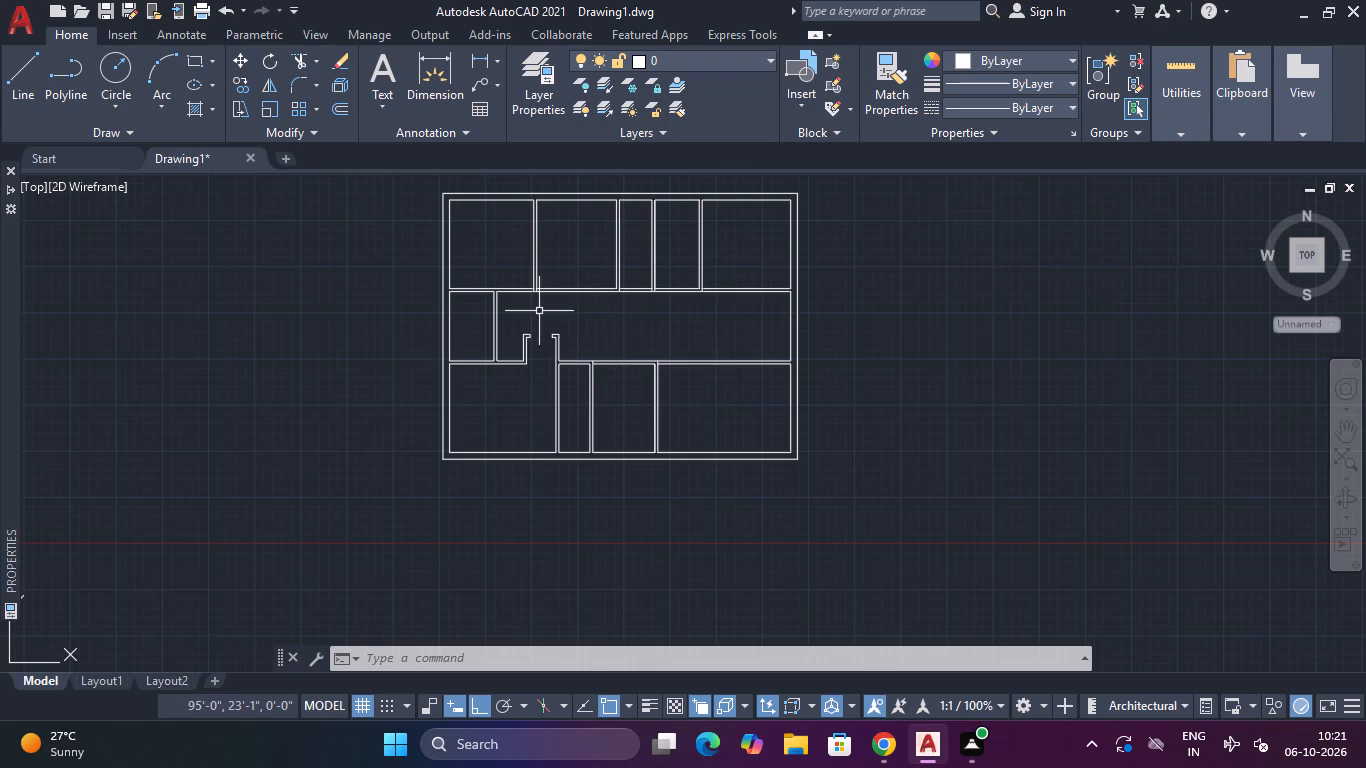
pyautogui.scroll(4, 529, 292)
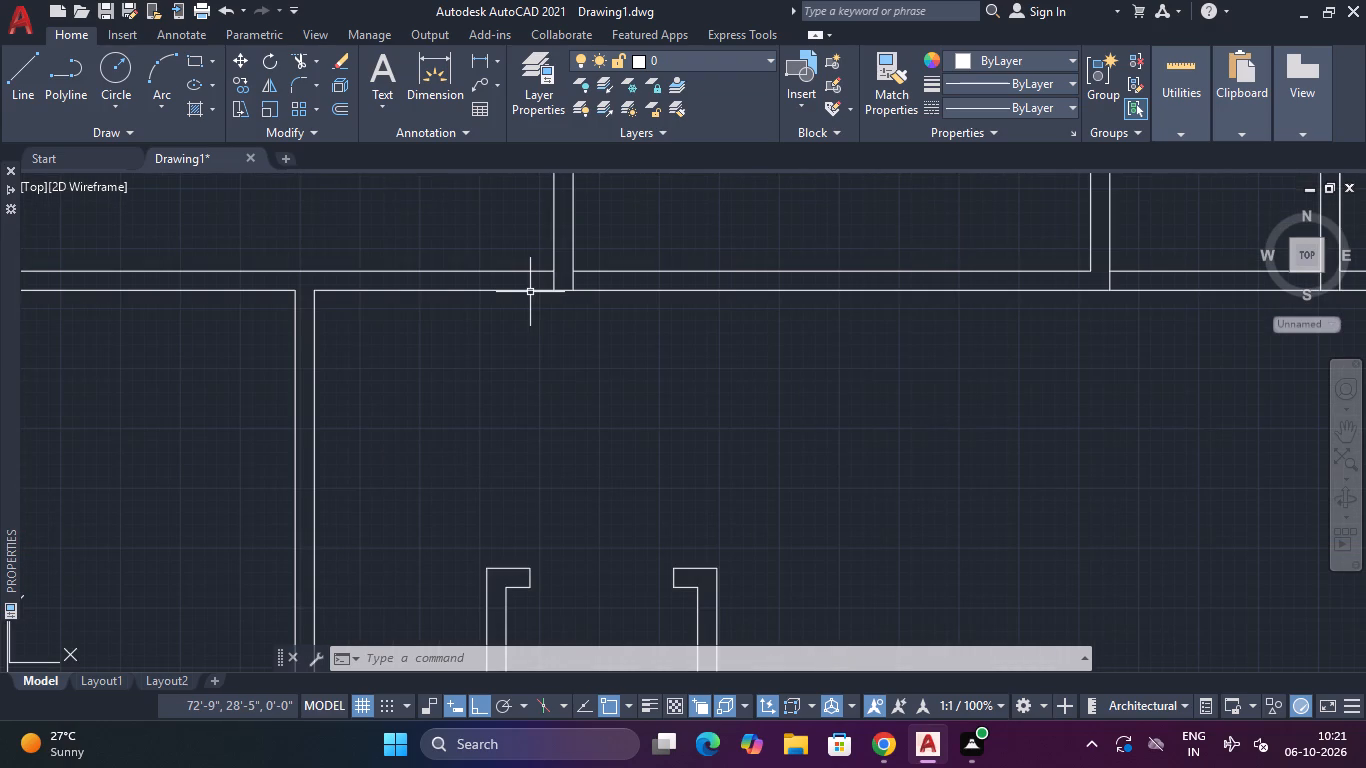
pyautogui.press('o')
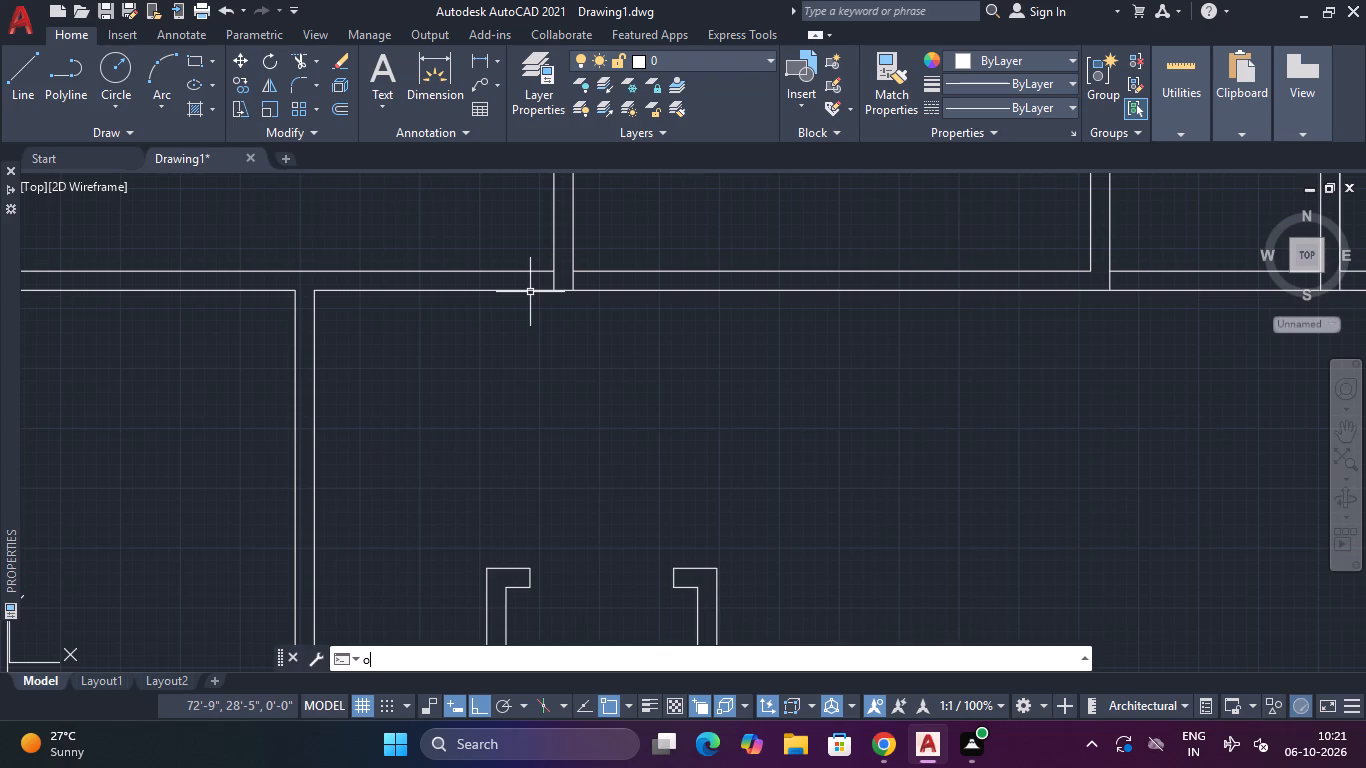
pyautogui.press('space')
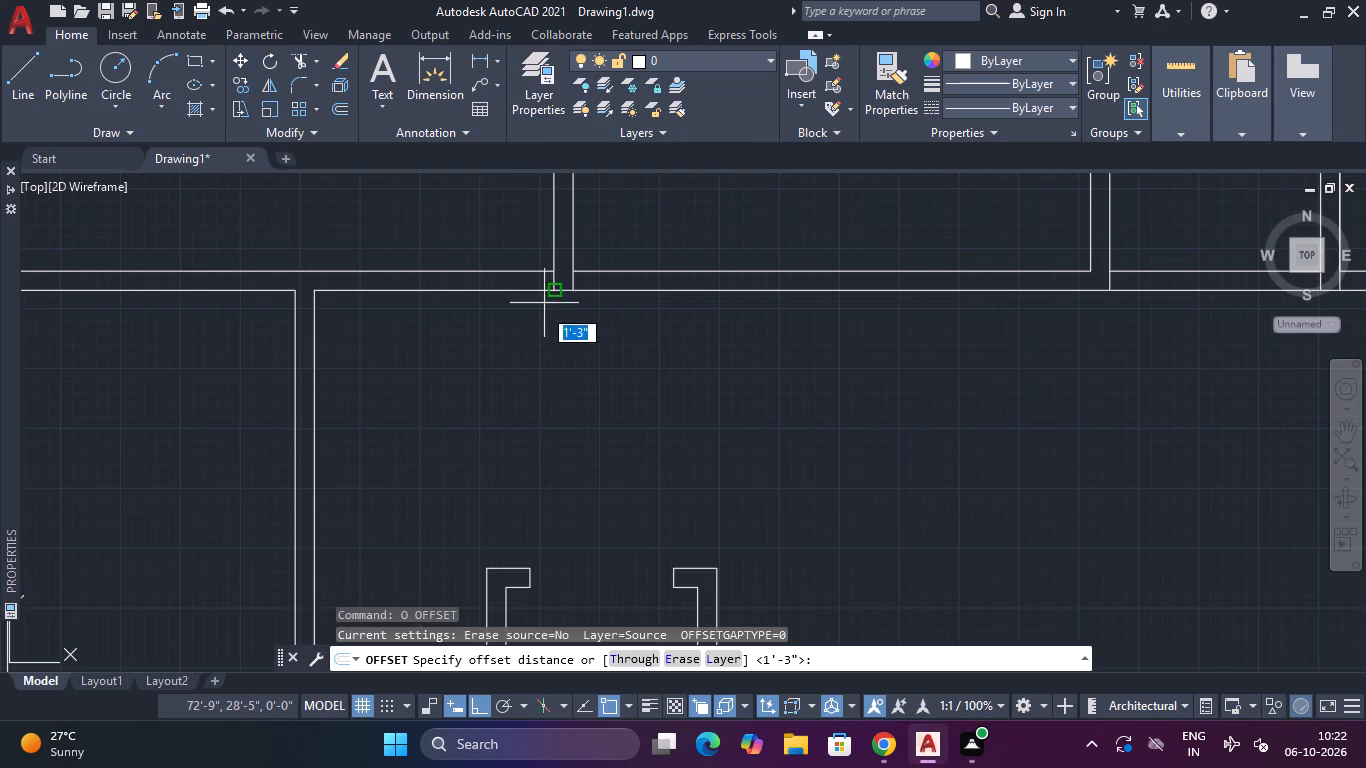
pyautogui.press('Escape')
pyautogui.write('o')
pyautogui.press('space')
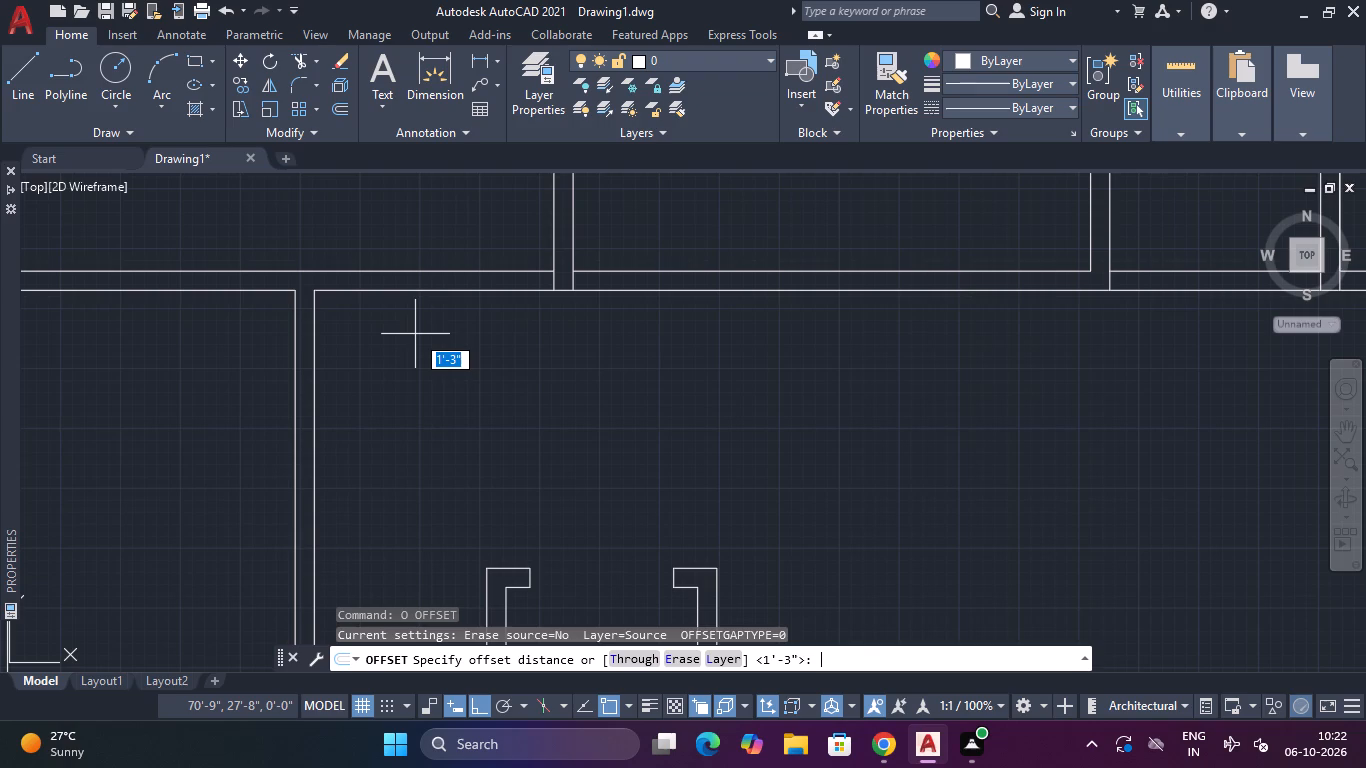
pyautogui.press('3')
pyautogui.press('BackSpace')
pyautogui.press('6')
pyautogui.hotkey('shift', '"')
pyautogui.press('Return')
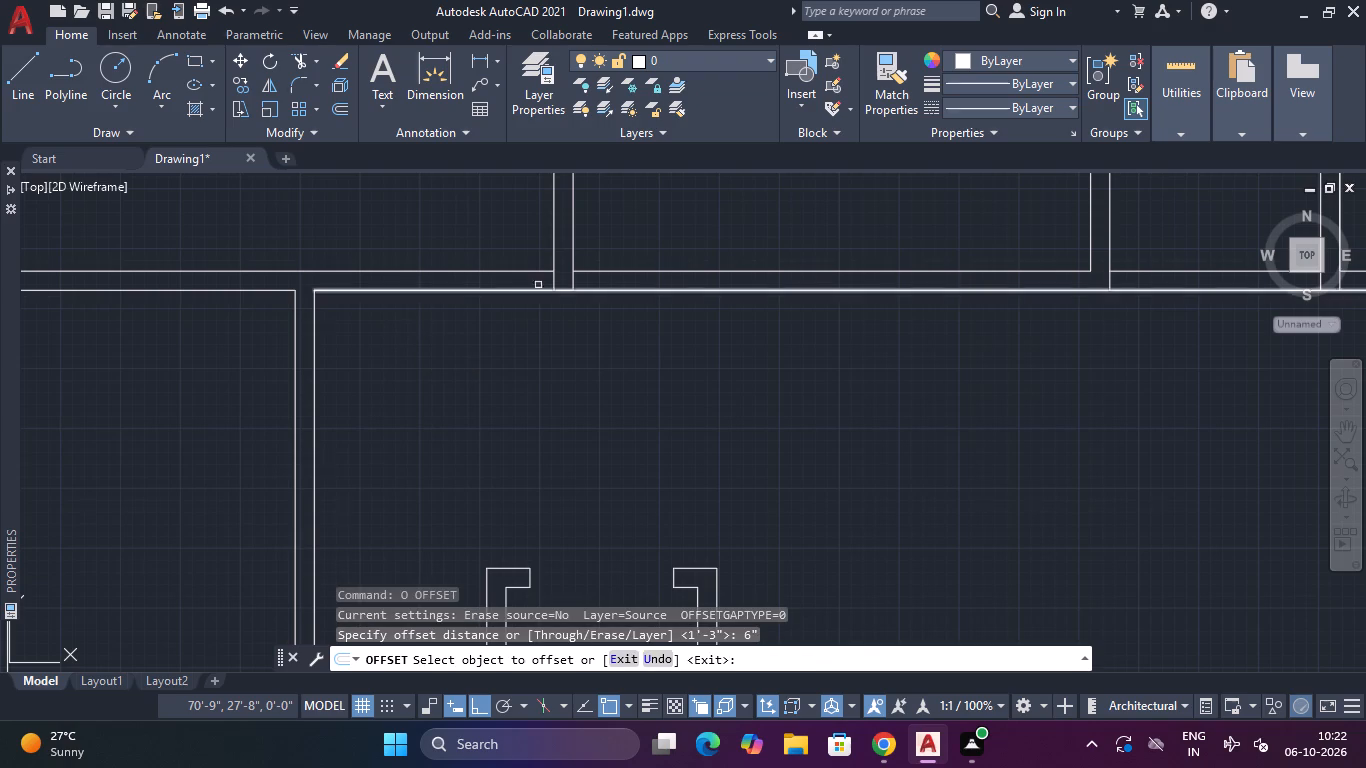
pyautogui.scroll(2, 561, 286)
pyautogui.click(542, 278)
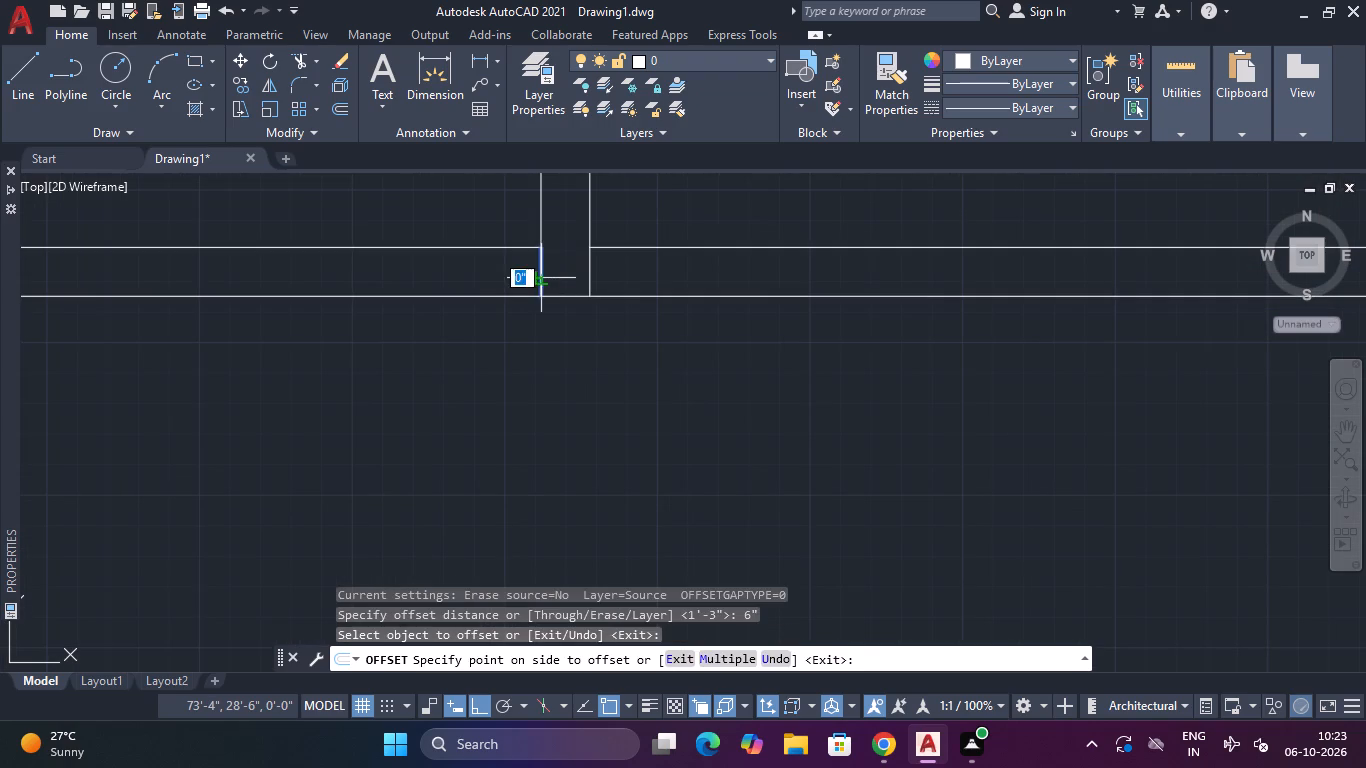
pyautogui.click(489, 278)
pyautogui.click(594, 277)
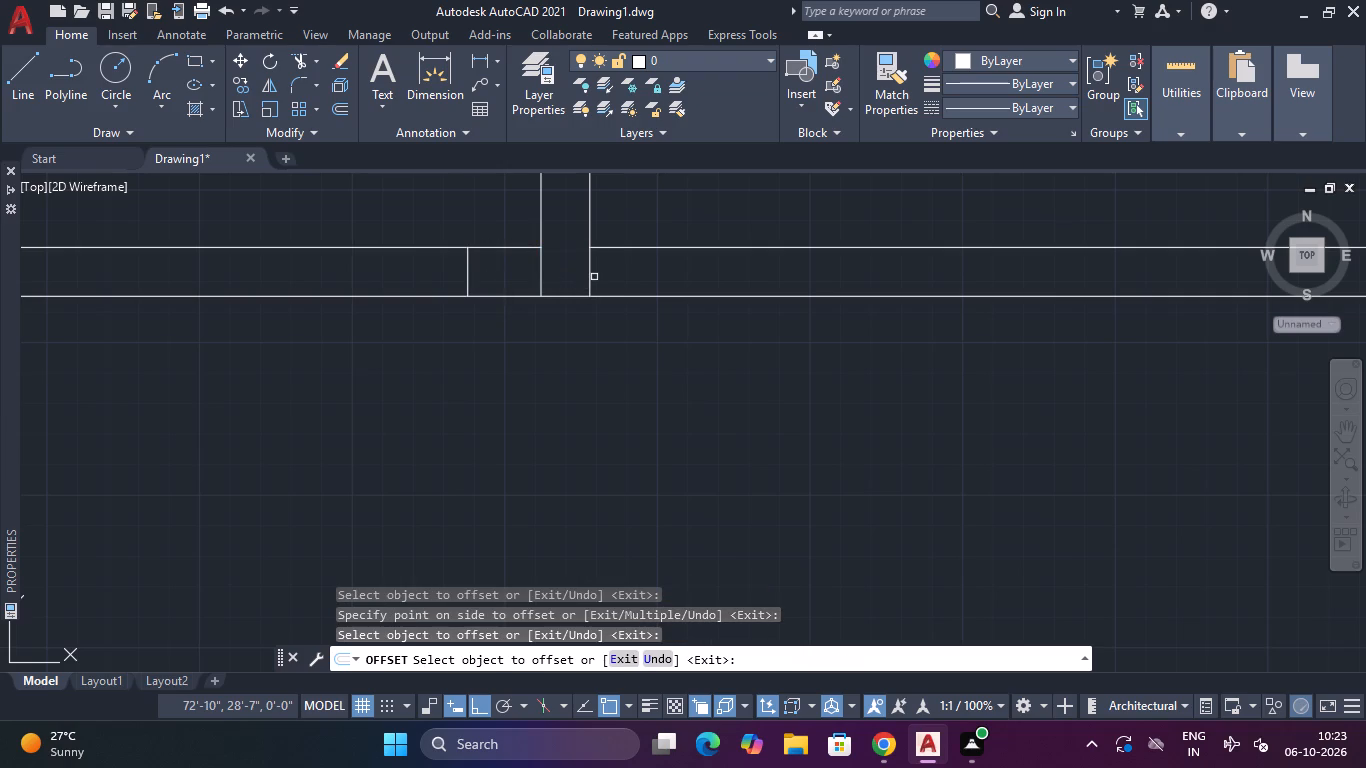
pyautogui.click(586, 276)
pyautogui.click(589, 276)
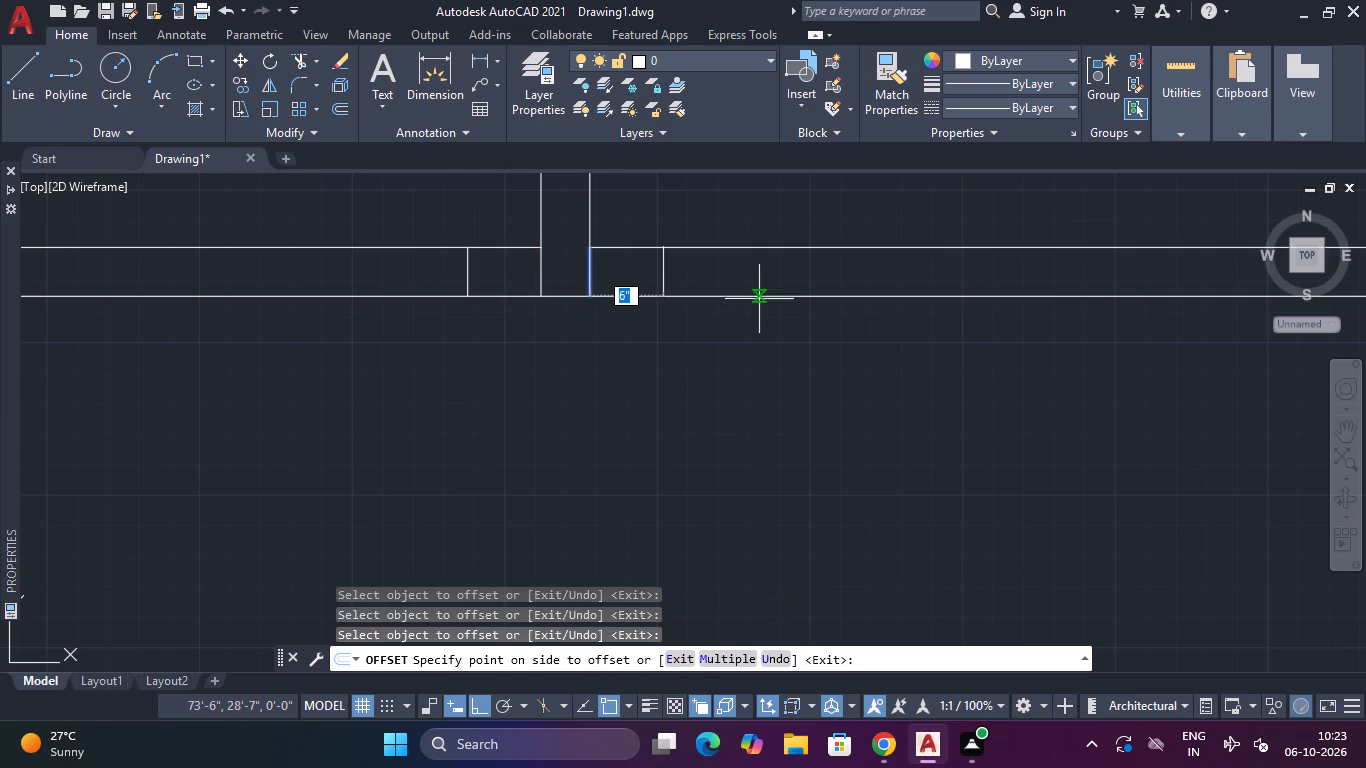
pyautogui.click(767, 285)
pyautogui.scroll(-3, 767, 285)
pyautogui.moveTo(811, 353); pyautogui.dragTo(718, 374, button='middle')
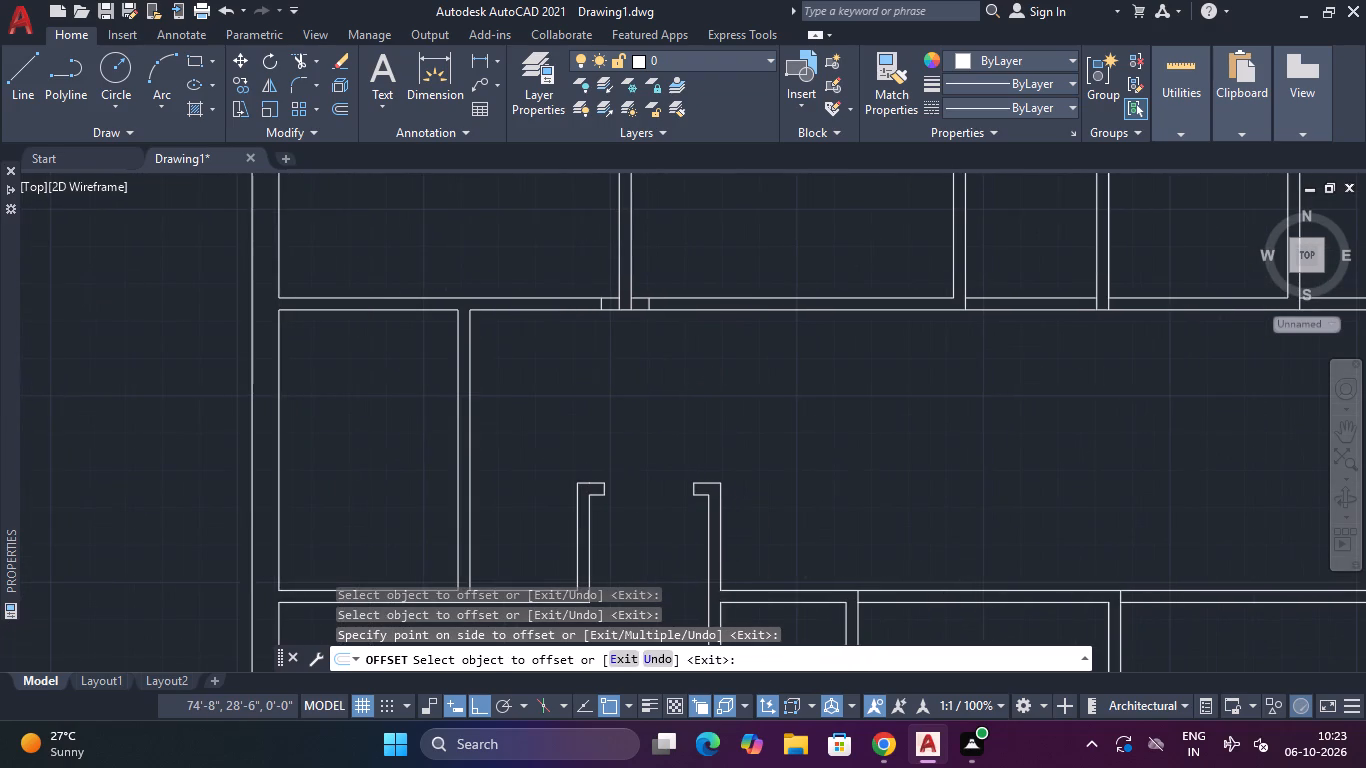
pyautogui.press('space')
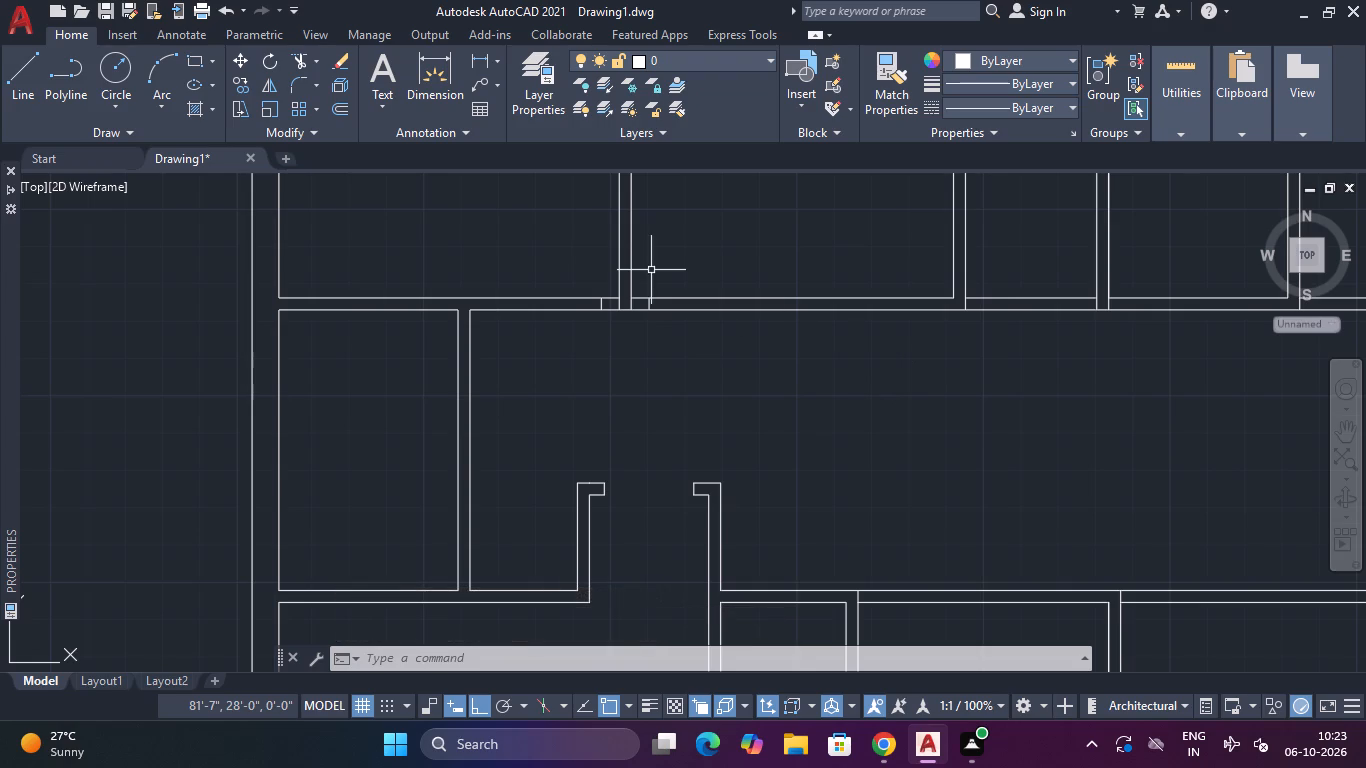
# Offset the short line at the second upper-row partition's east face 6" east within the hall's north wall.
pyautogui.scroll(-3, 888, 432)
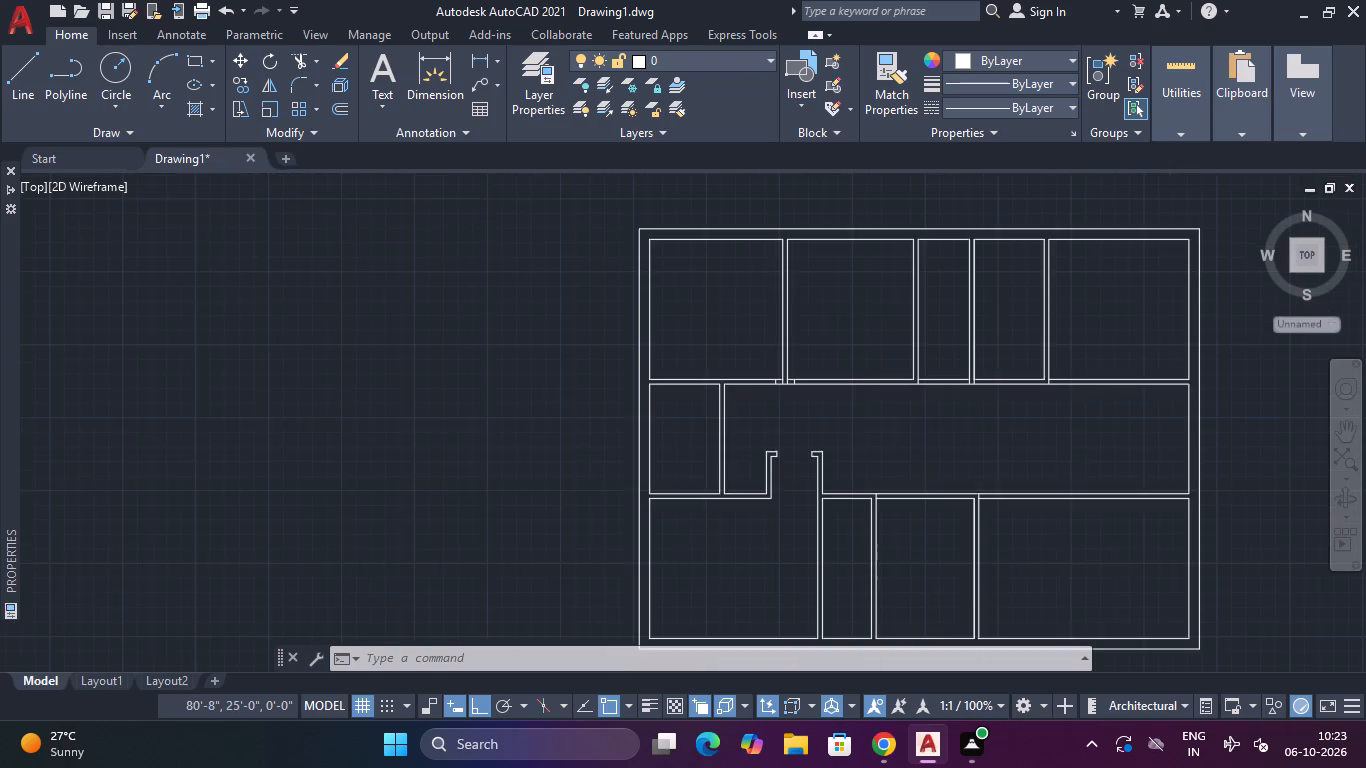
pyautogui.moveTo(888, 432); pyautogui.dragTo(836, 446, button='middle')
pyautogui.scroll(2, 832, 438)
pyautogui.press('space')
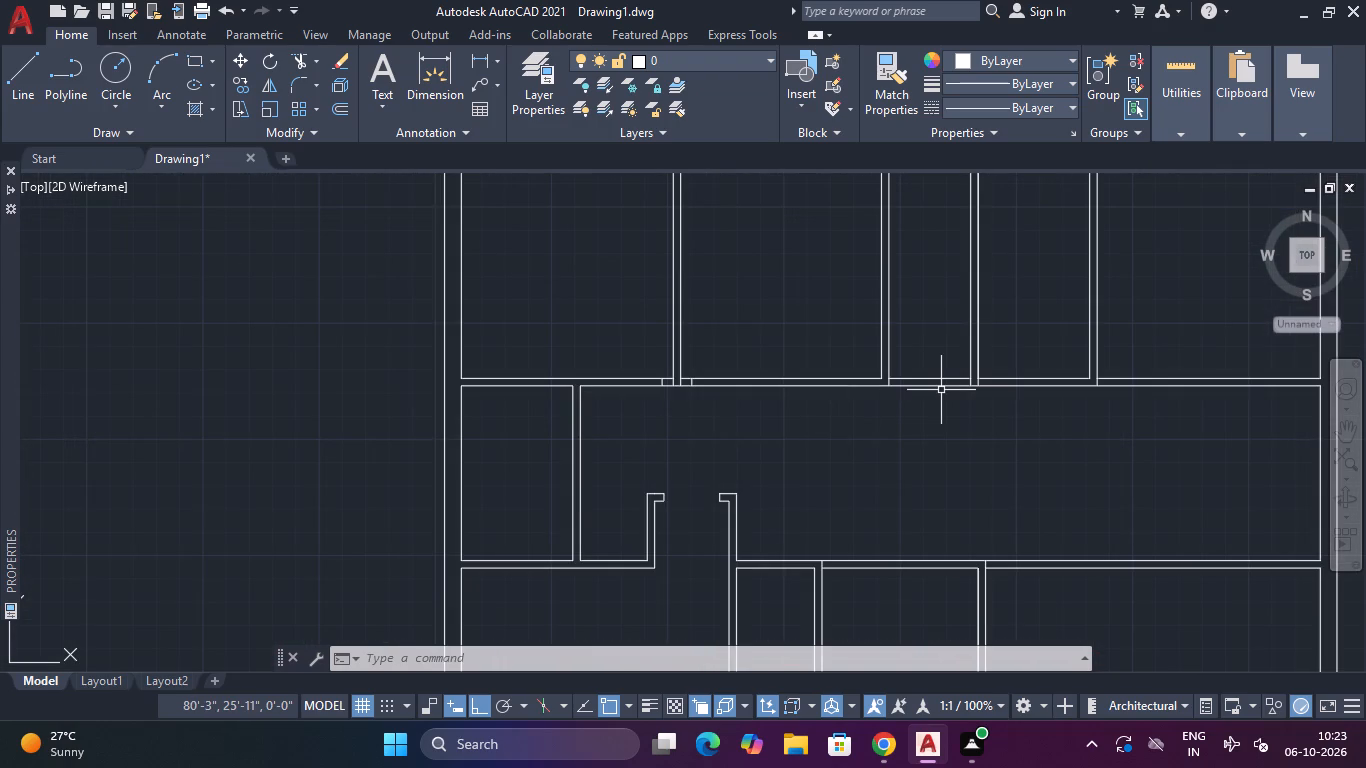
pyautogui.press('space')
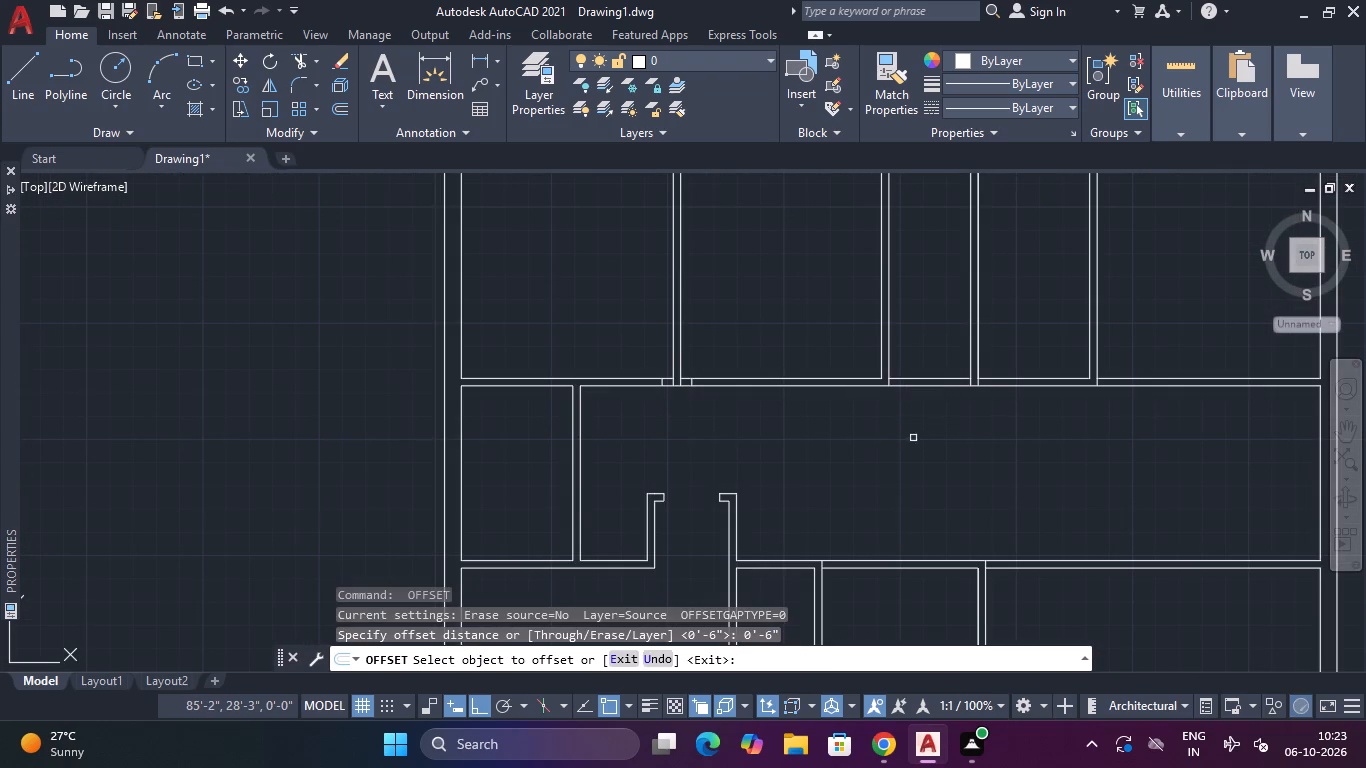
pyautogui.scroll(3, 904, 387)
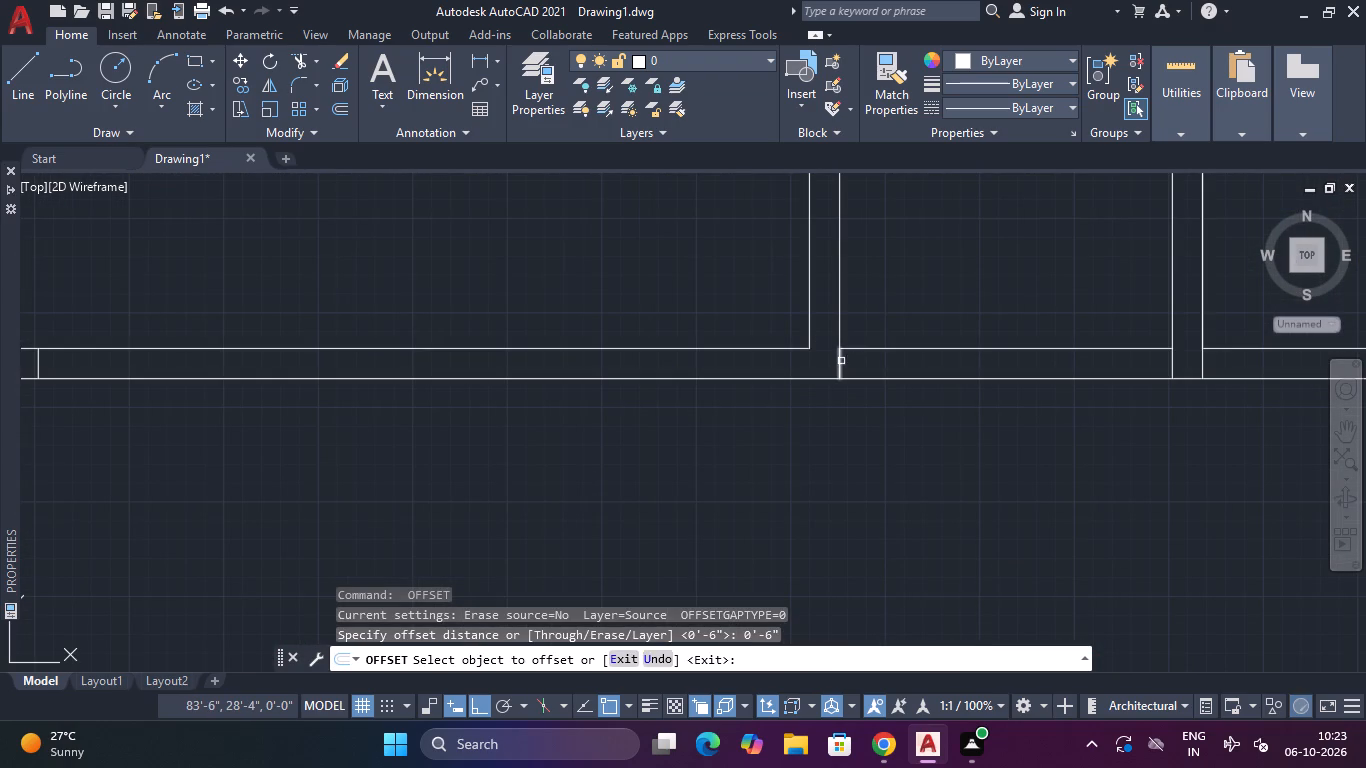
pyautogui.click(842, 361)
pyautogui.click(898, 362)
# Offset the short line at the fourth upper-row partition's east face 6" east within the hall's north wall.
pyautogui.scroll(-1, 899, 362)
pyautogui.moveTo(902, 406); pyautogui.dragTo(849, 407, button='middle')
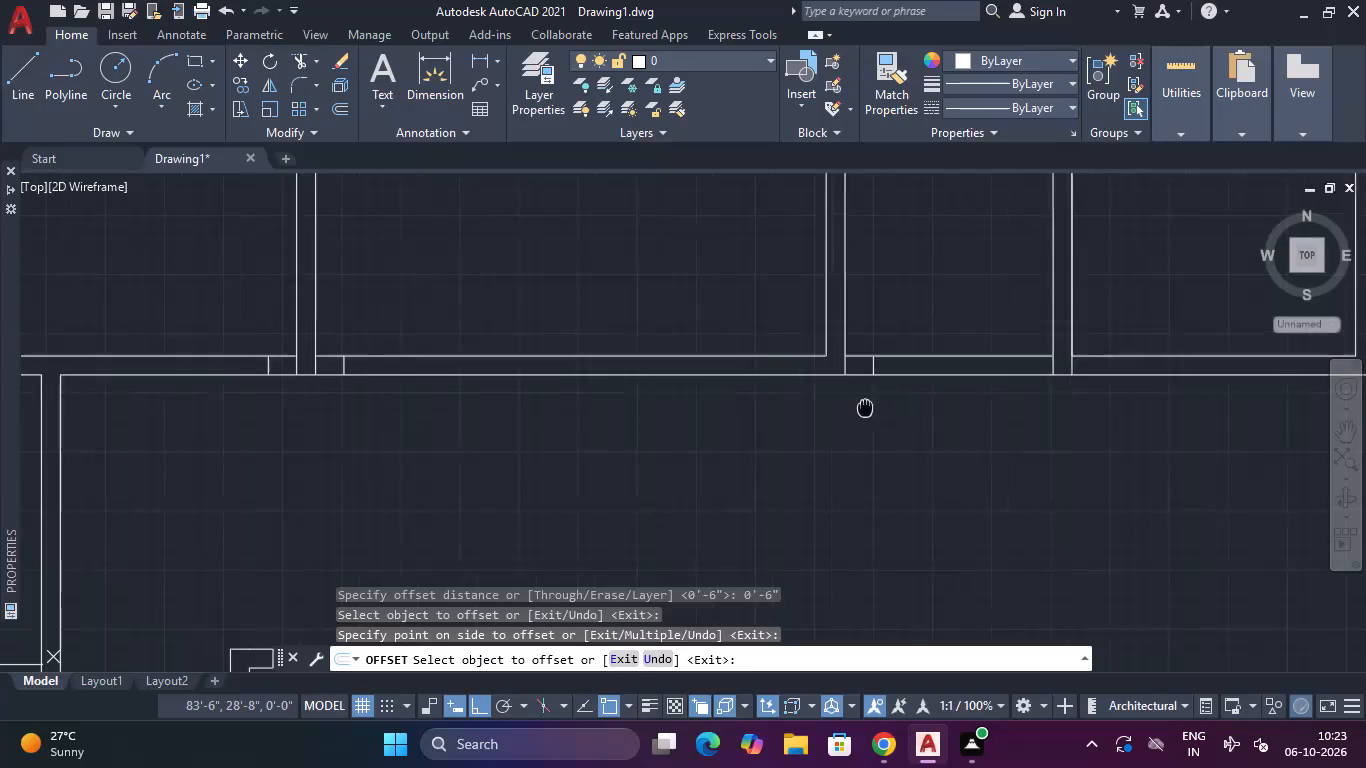
pyautogui.moveTo(849, 407); pyautogui.dragTo(389, 387, button='middle')
pyautogui.moveTo(901, 422); pyautogui.dragTo(641, 430, button='middle')
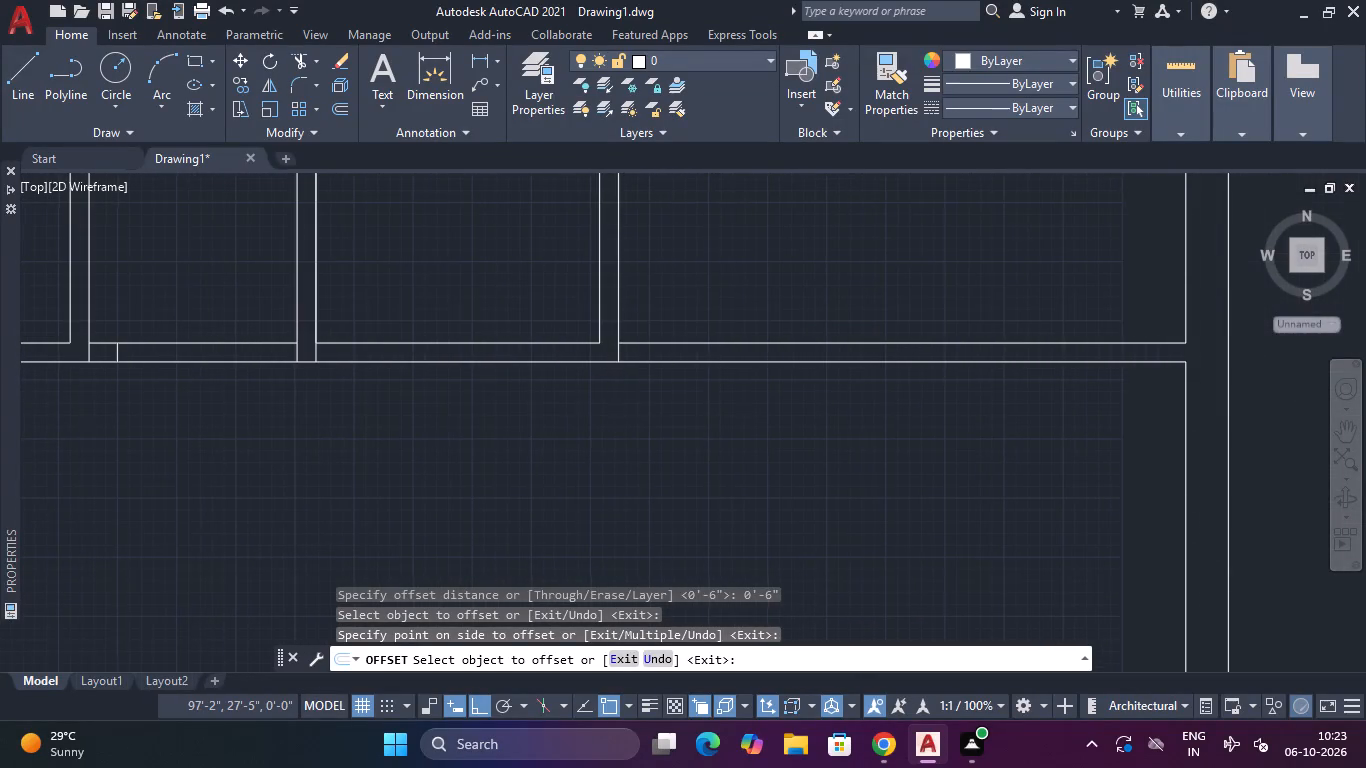
pyautogui.click(617, 355)
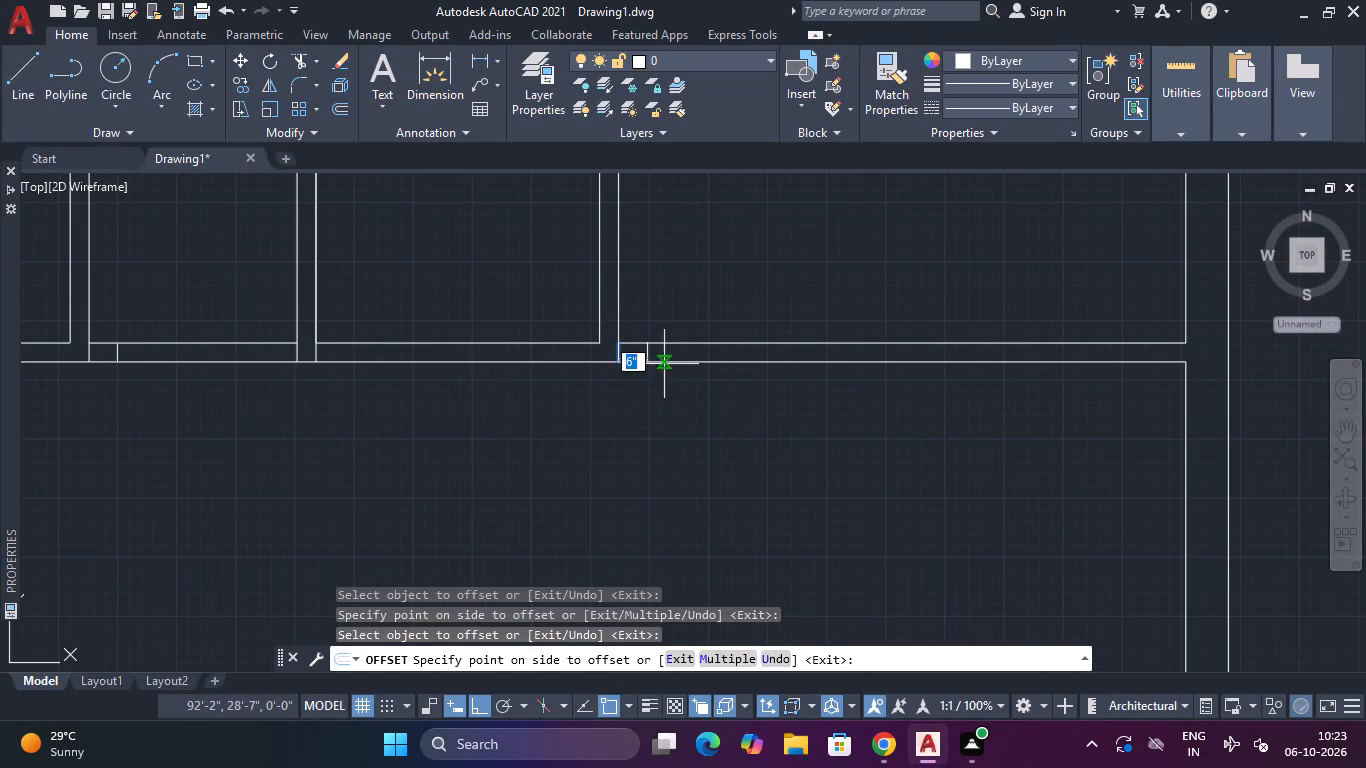
pyautogui.click(665, 364)
pyautogui.scroll(-2, 652, 461)
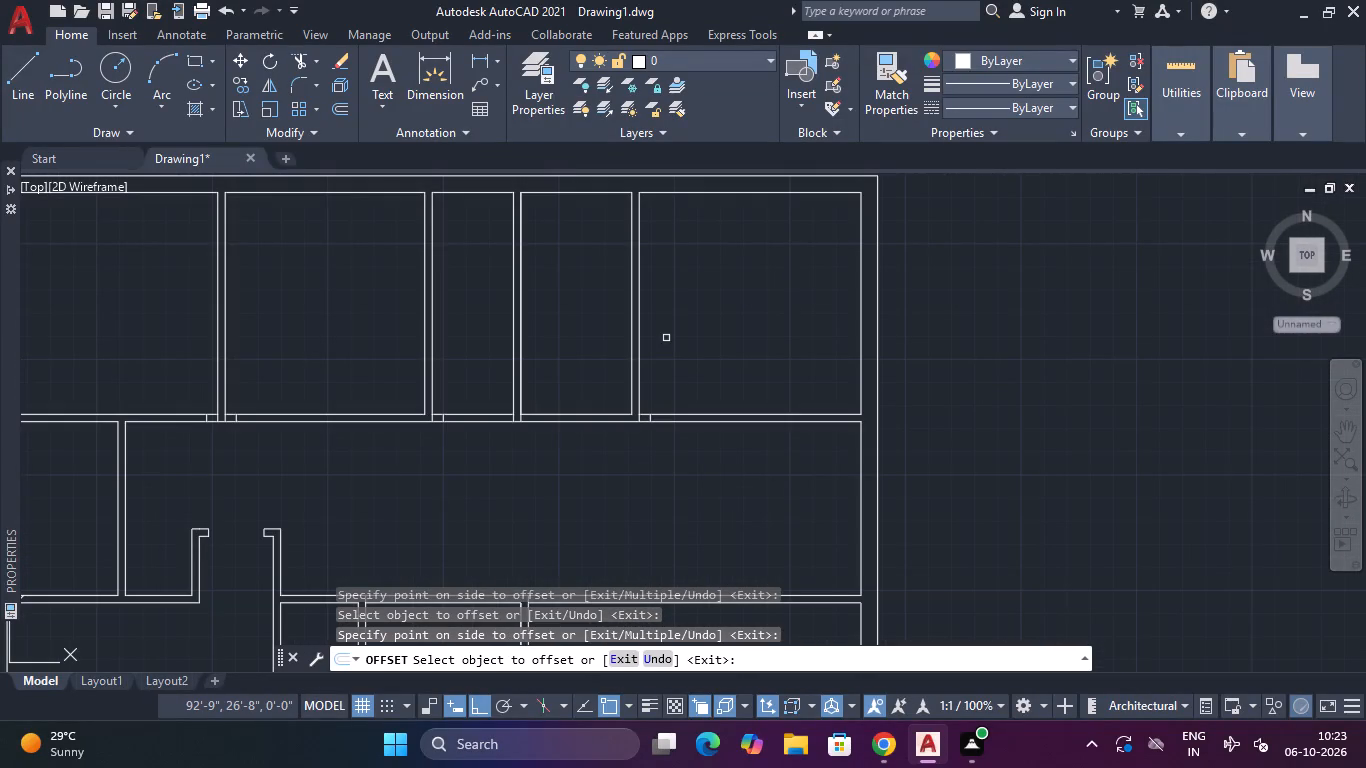
pyautogui.moveTo(674, 488); pyautogui.dragTo(722, 243, button='middle')
pyautogui.moveTo(724, 232); pyautogui.dragTo(731, 215, button='middle')
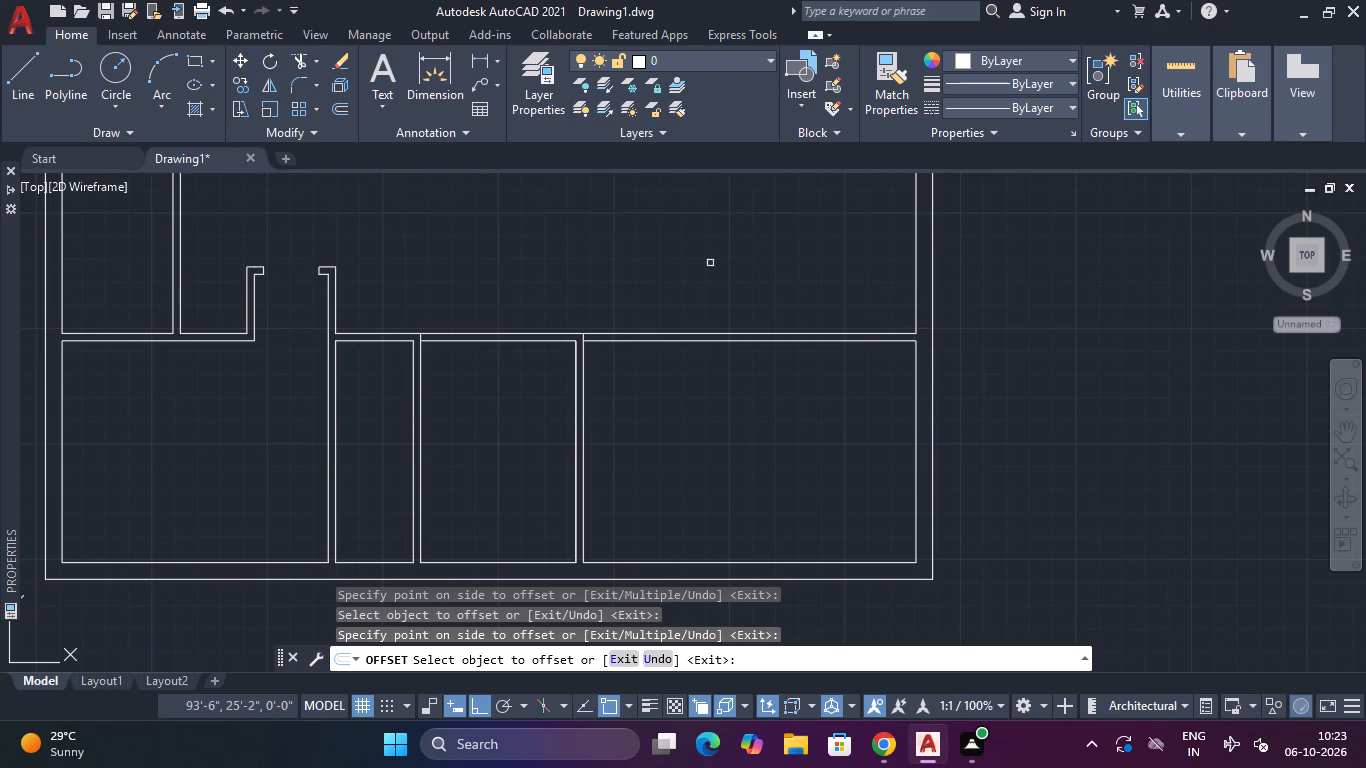
pyautogui.moveTo(643, 416); pyautogui.dragTo(768, 393, button='middle')
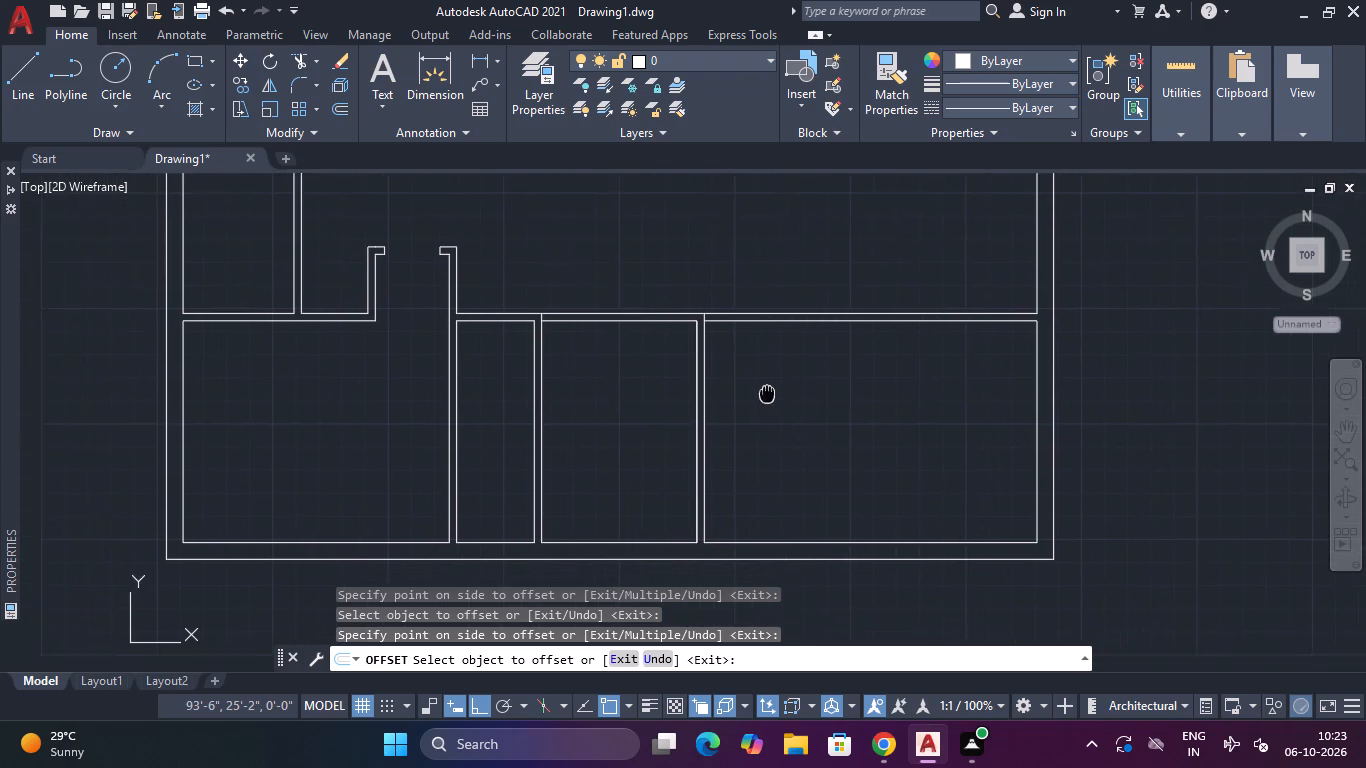
pyautogui.moveTo(768, 393); pyautogui.dragTo(771, 391, button='middle')
pyautogui.scroll(-1, 771, 391)
pyautogui.scroll(2, 667, 343)
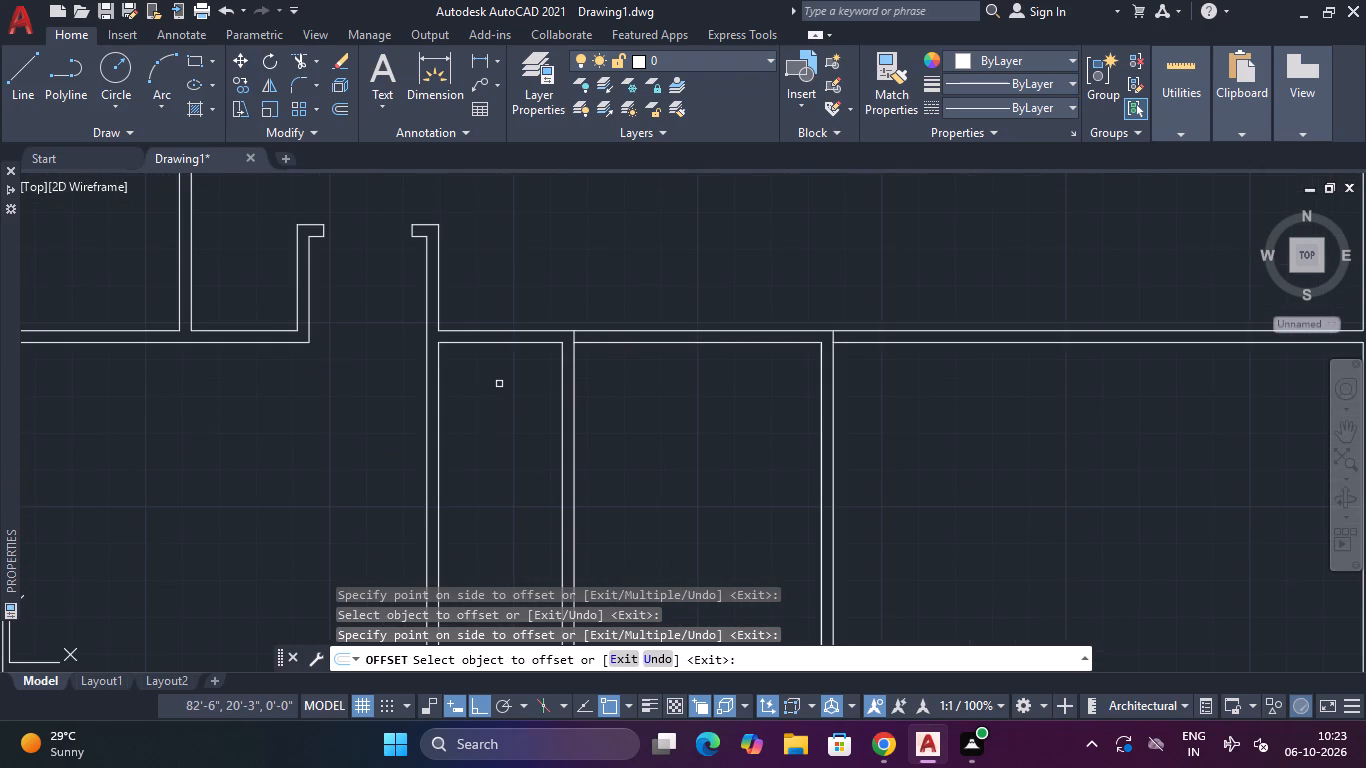
pyautogui.press('Escape')
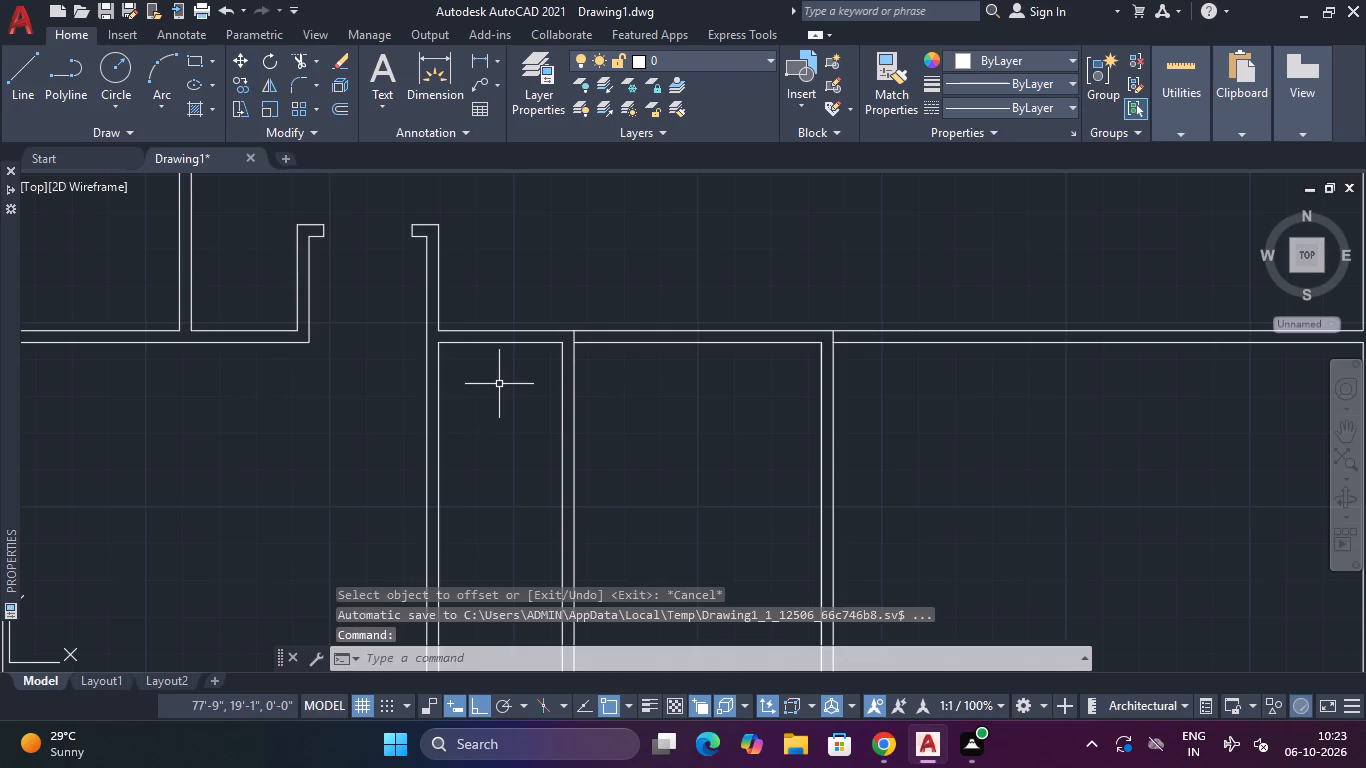
# Trim both lines of the hall's south wall across the narrow second lower-row room to open it.
pyautogui.write('tr')
pyautogui.press('space')
pyautogui.click(499, 384)
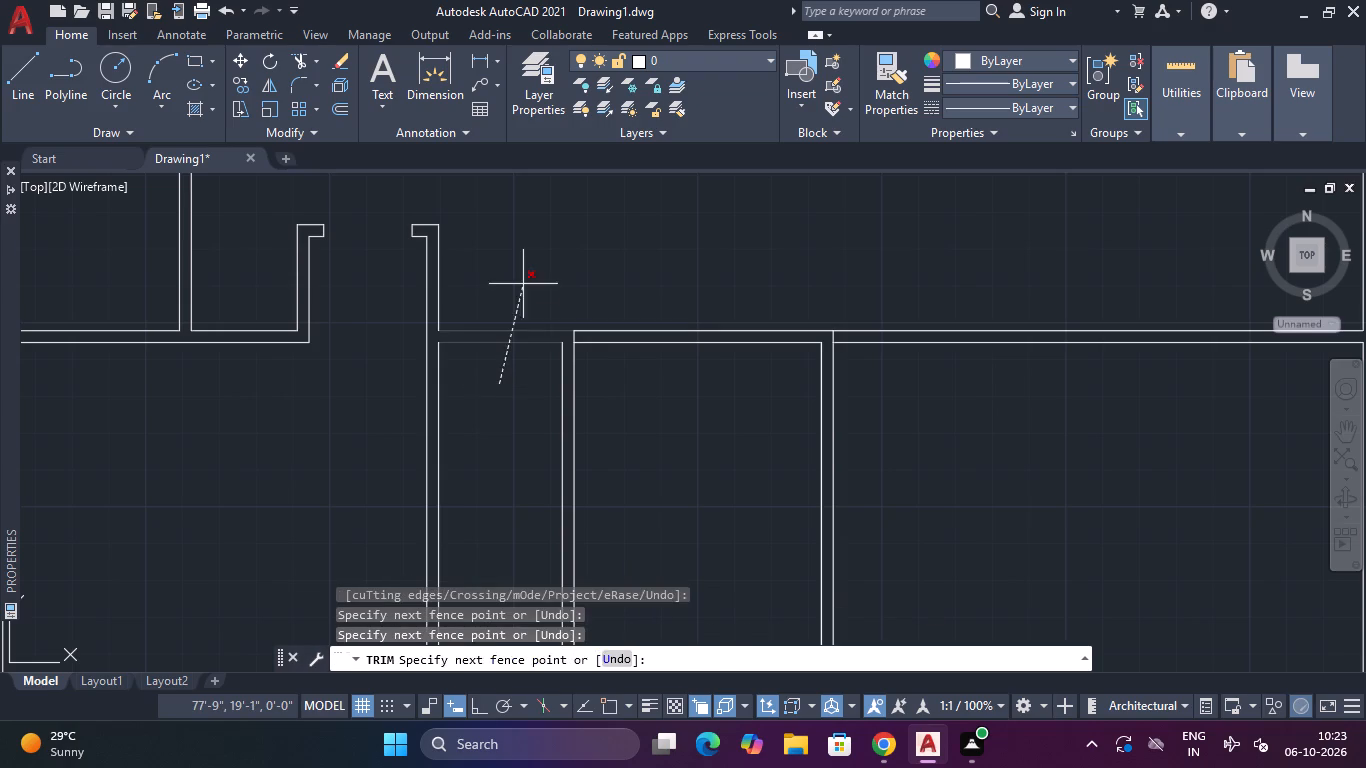
pyautogui.click(525, 280)
pyautogui.press('Escape')
pyautogui.press('Escape')
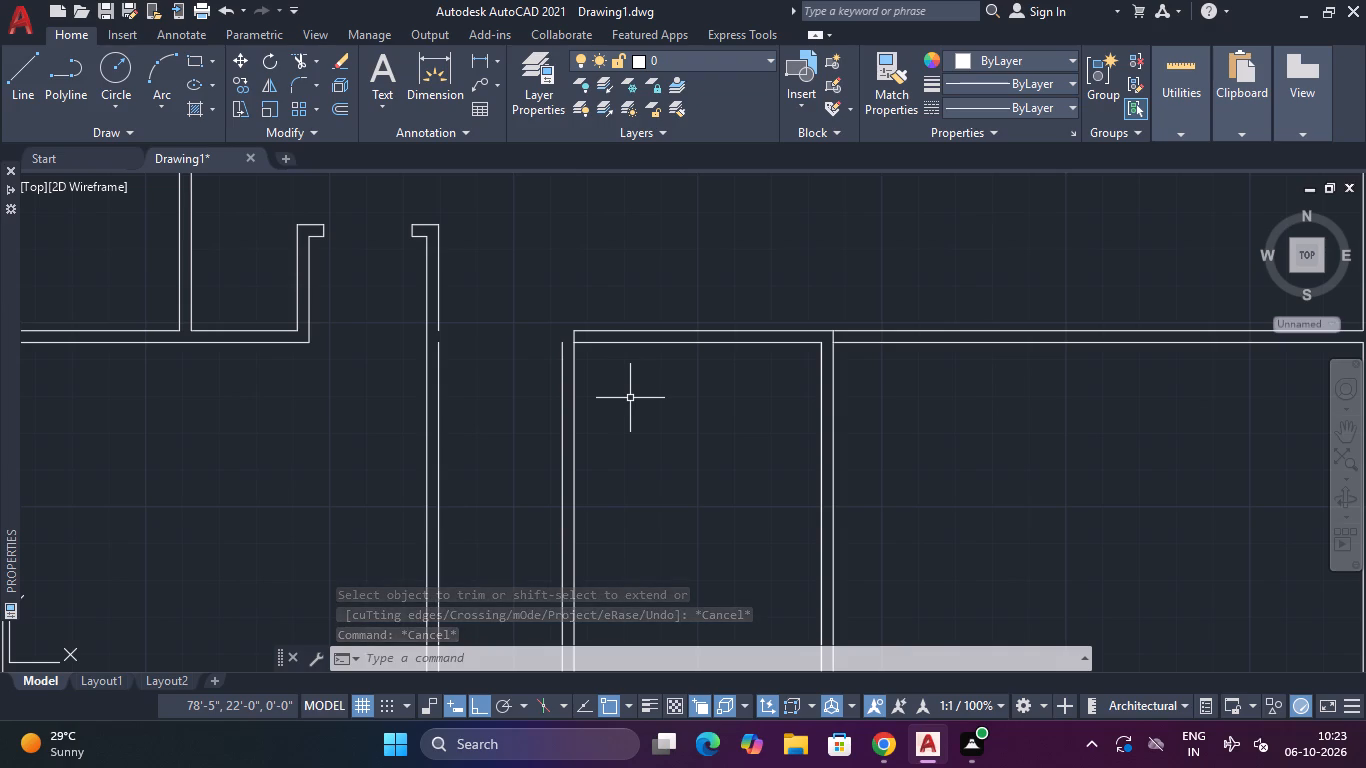
pyautogui.press('Escape')
pyautogui.press('Escape')
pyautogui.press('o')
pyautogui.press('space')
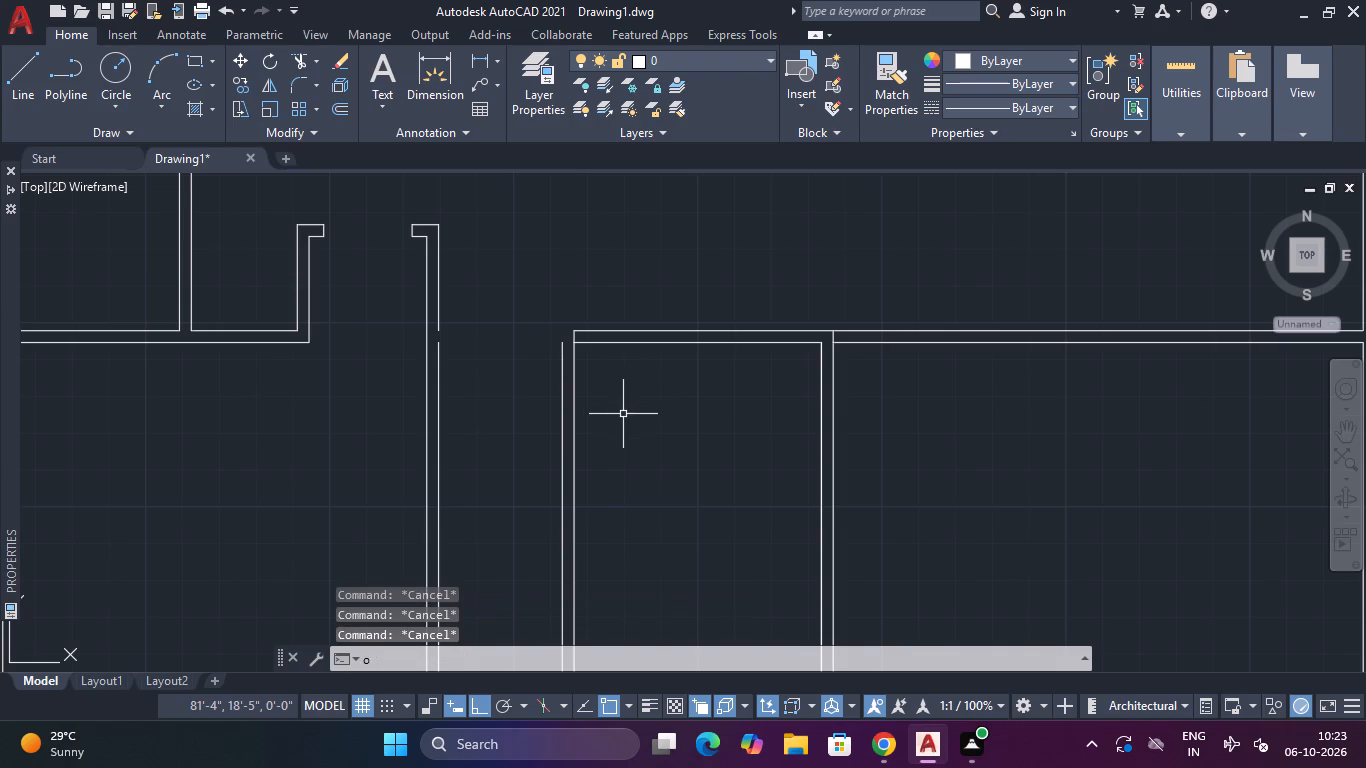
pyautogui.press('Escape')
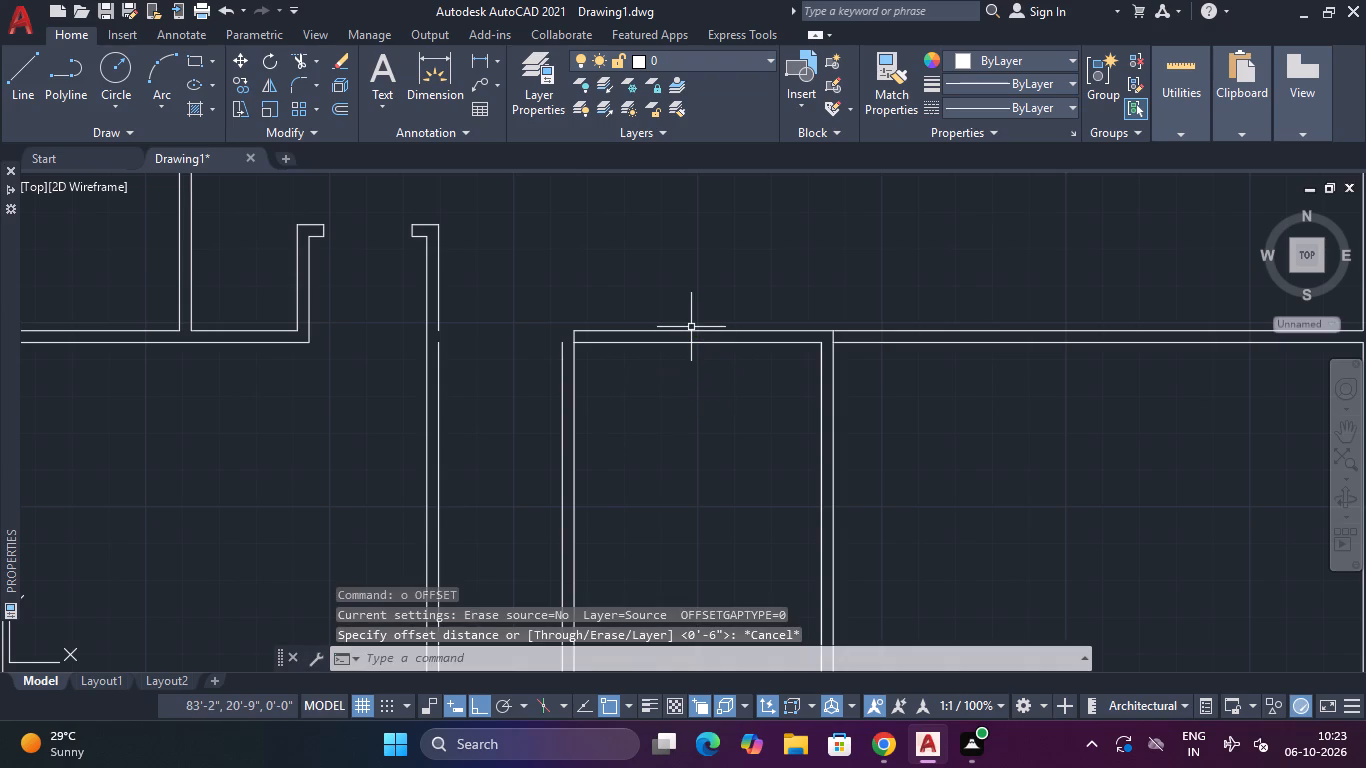
# Draw a short line across the hall's south wall at the midpoint of the third lower-row room's north side.
pyautogui.press('l')
pyautogui.press('space')
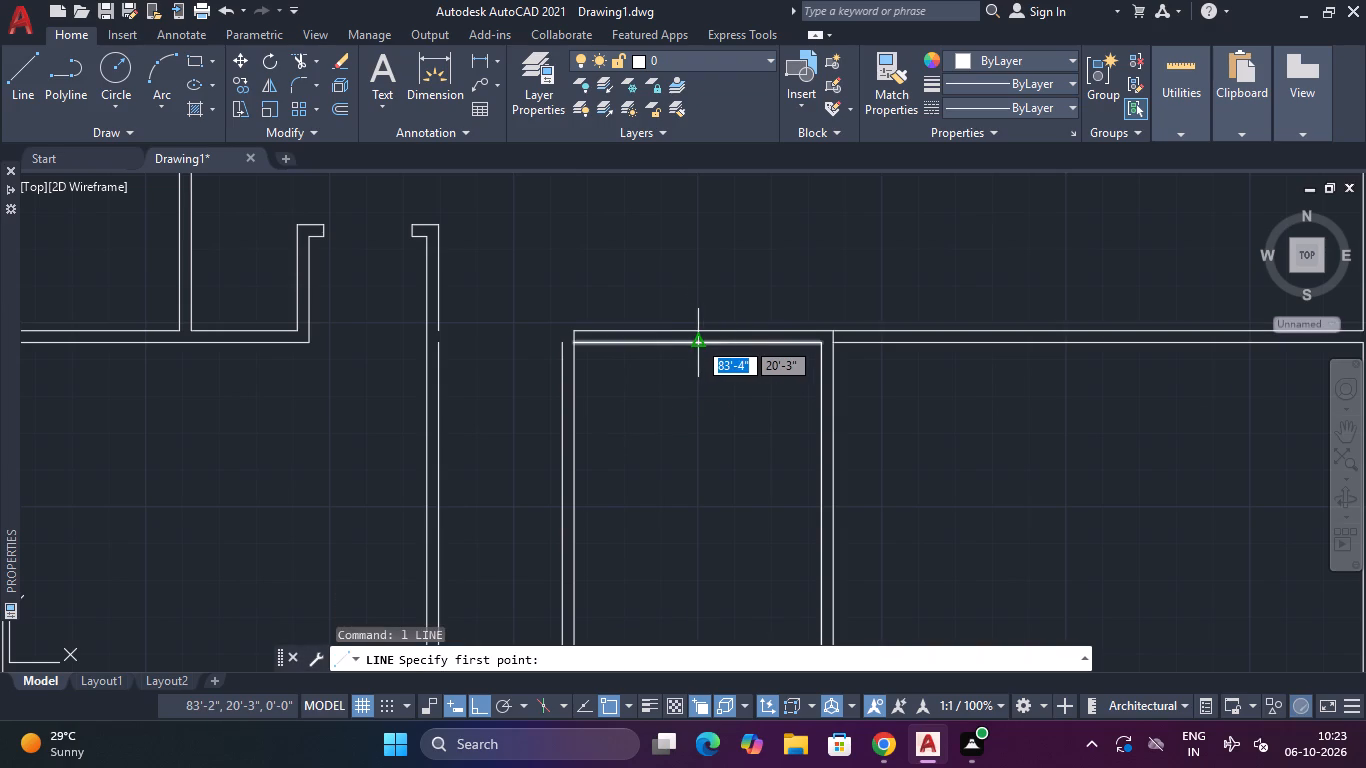
pyautogui.click(693, 345)
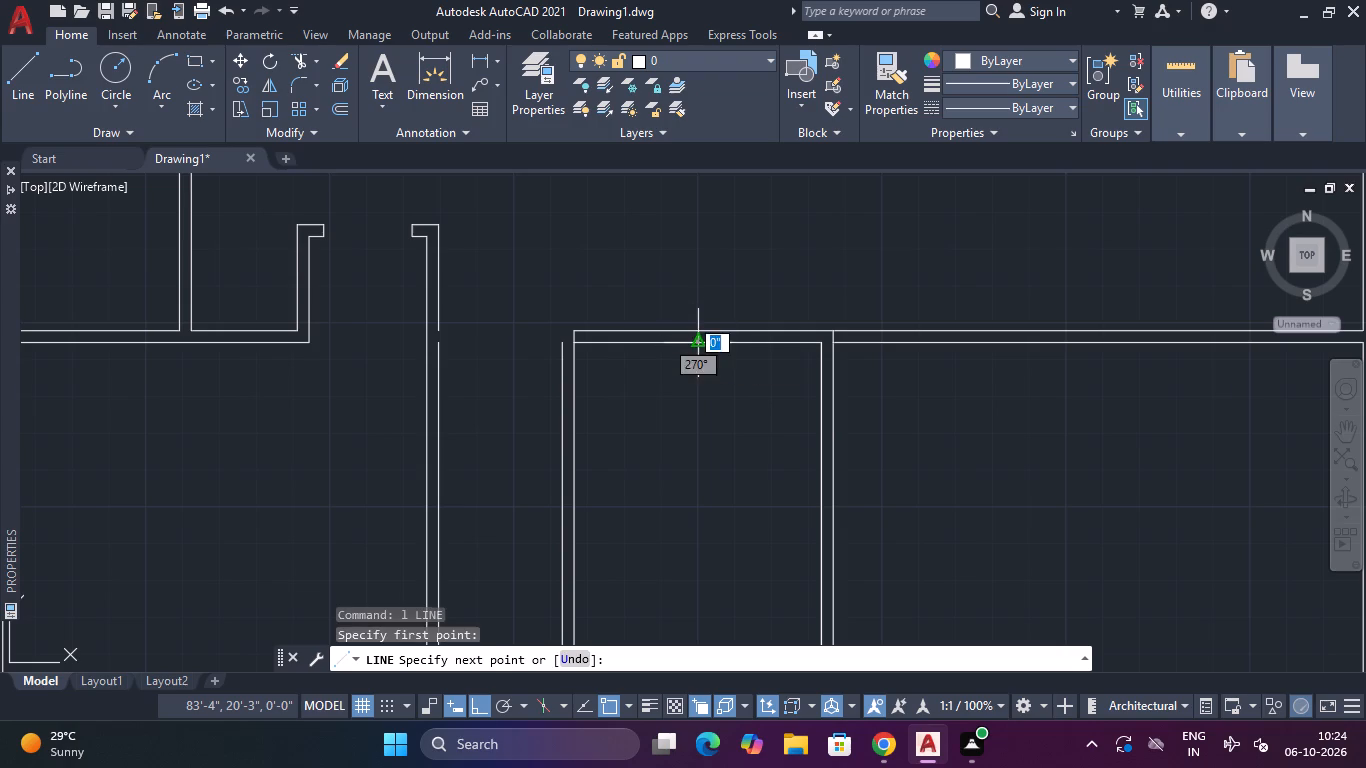
pyautogui.click(693, 331)
pyautogui.press('Escape')
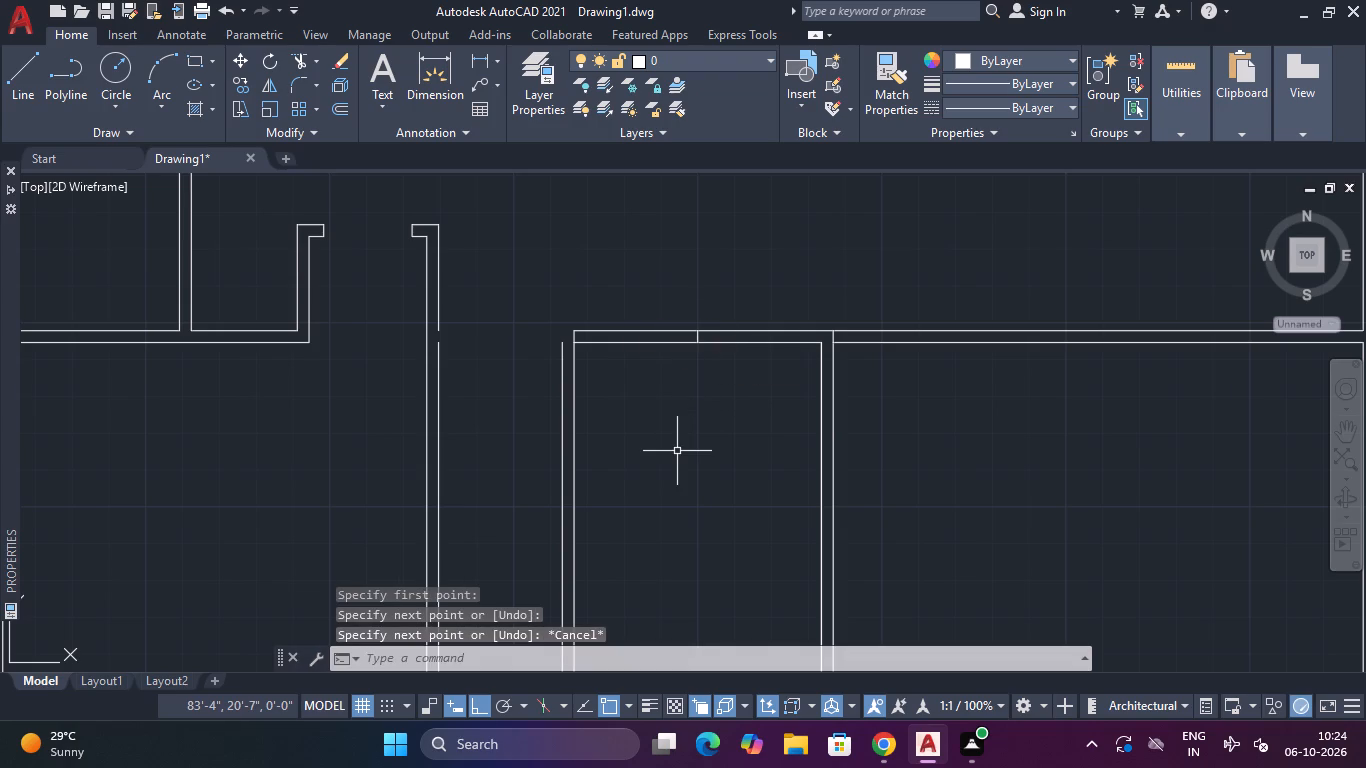
# Offset the midpoint line in the third lower-row room's north wall 1'3" to both its east and west sides.
pyautogui.write('o')
pyautogui.press('space')
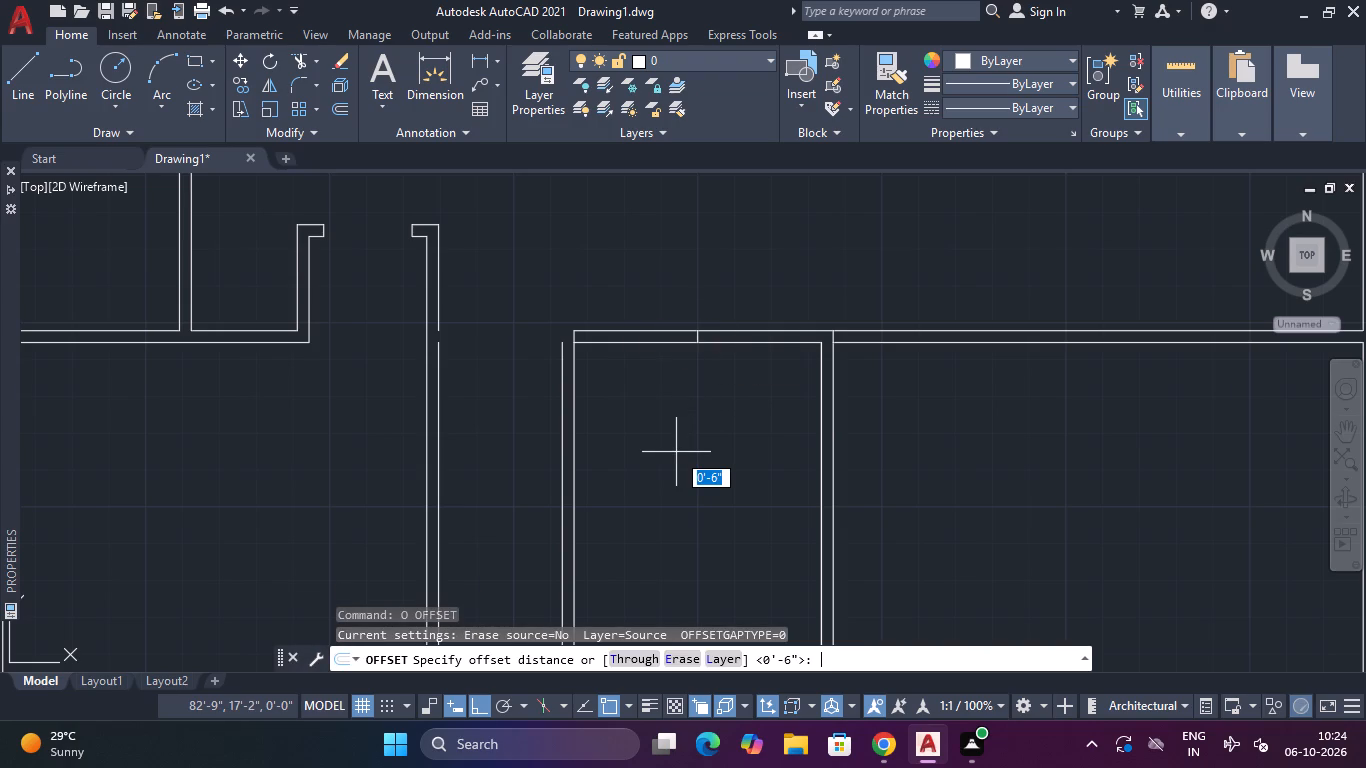
pyautogui.press('3')
pyautogui.press('BackSpace')
pyautogui.press('1')
pyautogui.press("'")
pyautogui.press('3')
pyautogui.hotkey('shift', '"')
pyautogui.press('Return')
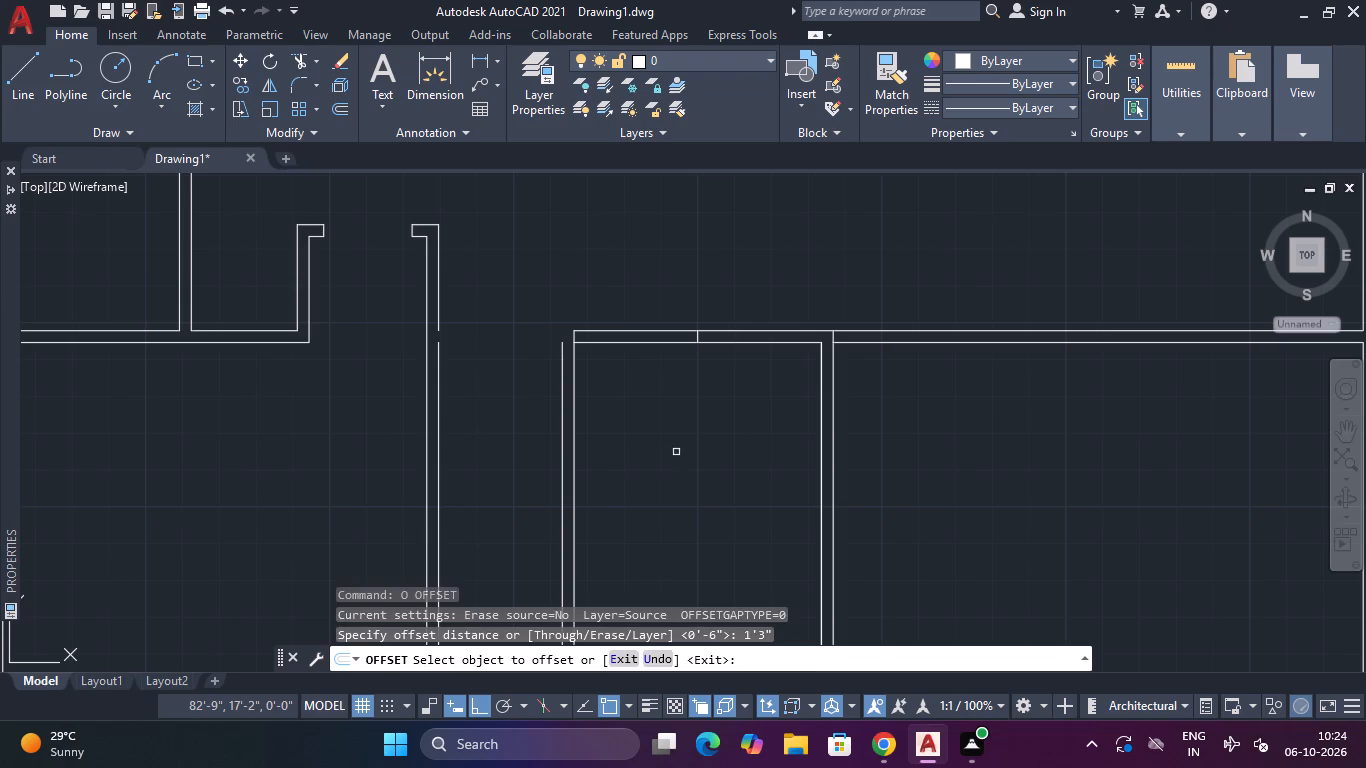
pyautogui.scroll(3, 692, 330)
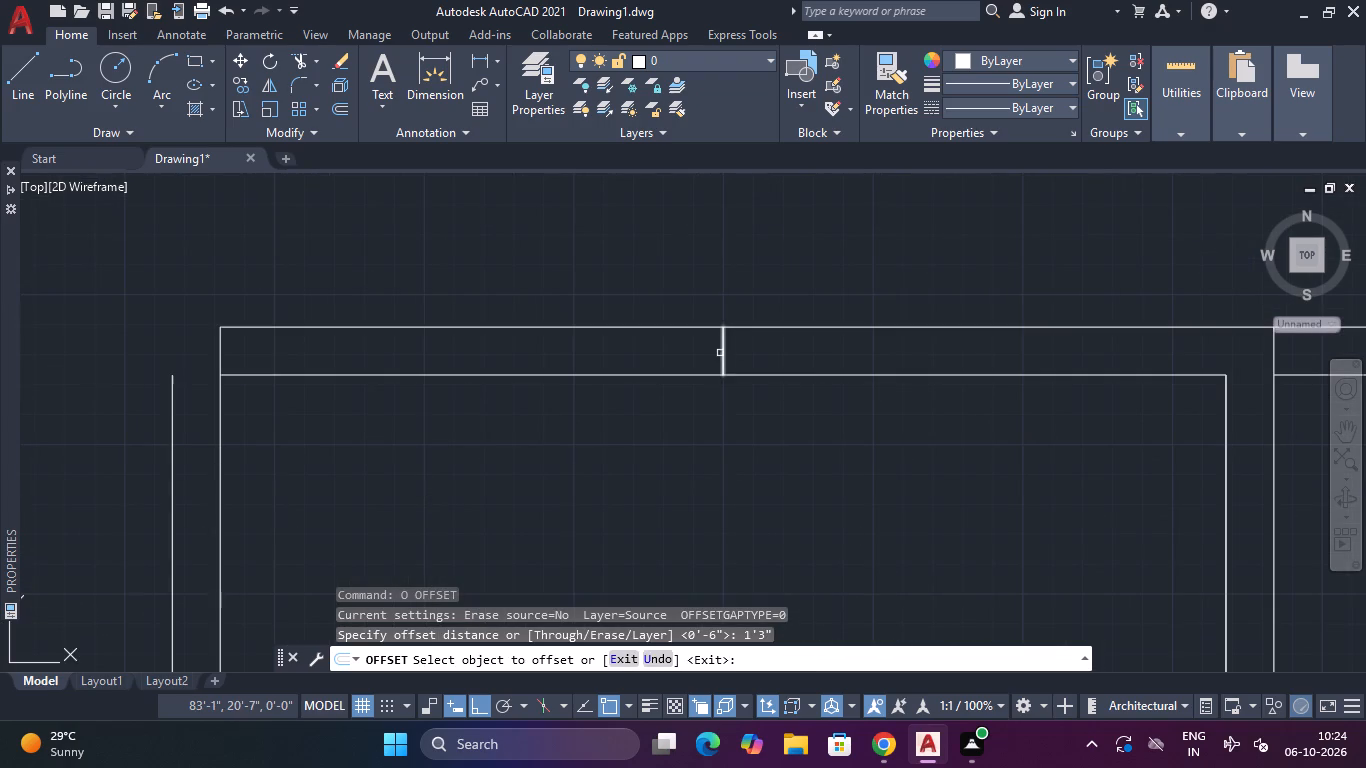
pyautogui.click(720, 353)
pyautogui.click(725, 354)
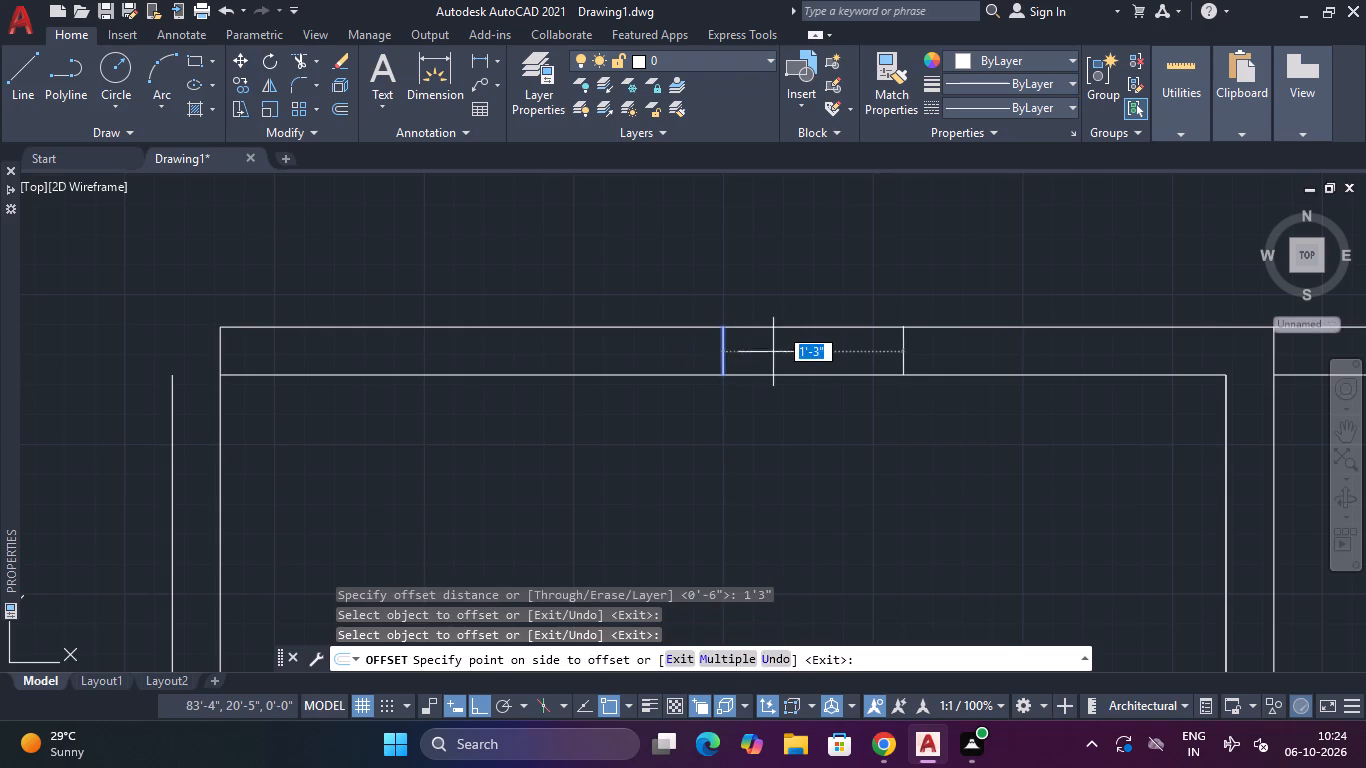
pyautogui.click(773, 352)
pyautogui.click(723, 360)
pyautogui.click(690, 361)
pyautogui.press('Escape')
pyautogui.press('Escape')
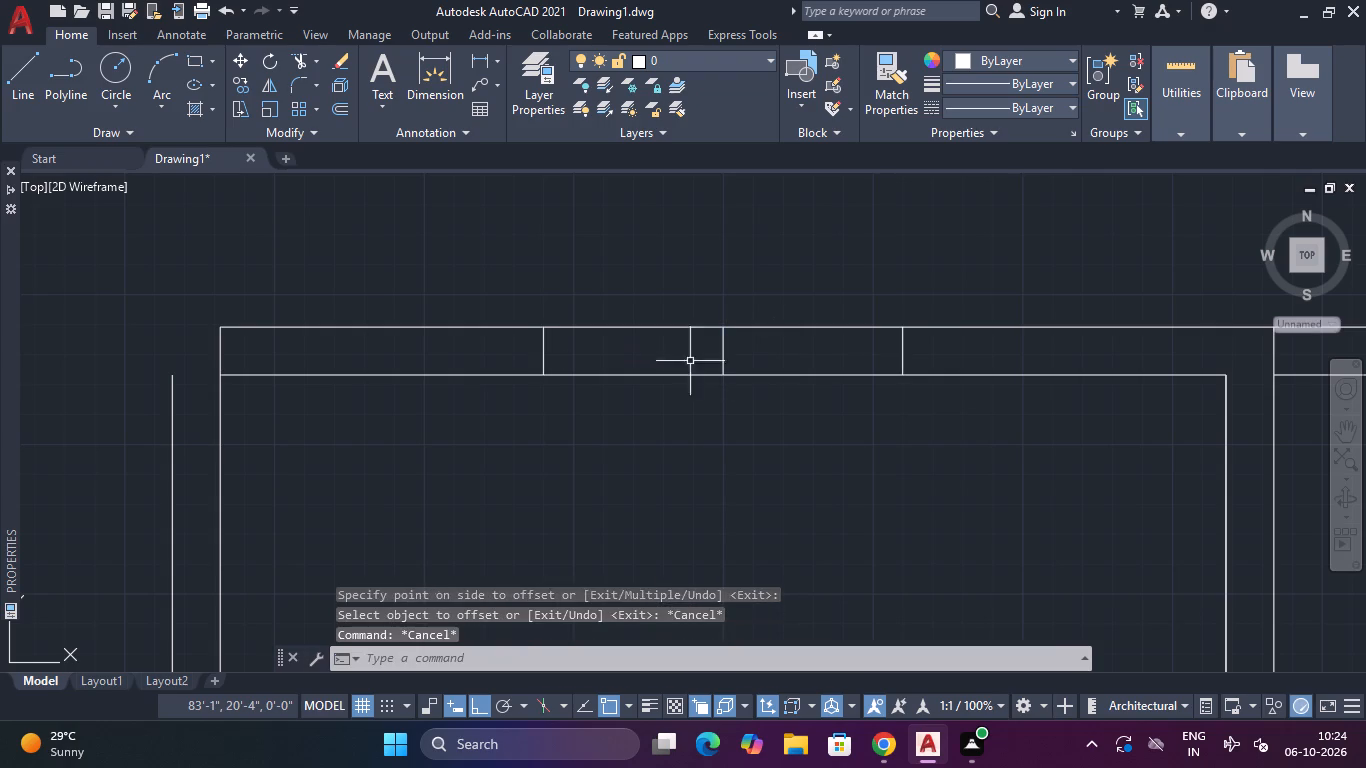
# Draw a short 4" vertical line closing the gap in the east face of the narrow second lower-row room's west wall.
pyautogui.scroll(-4, 690, 361)
pyautogui.moveTo(681, 406); pyautogui.dragTo(746, 423, button='middle')
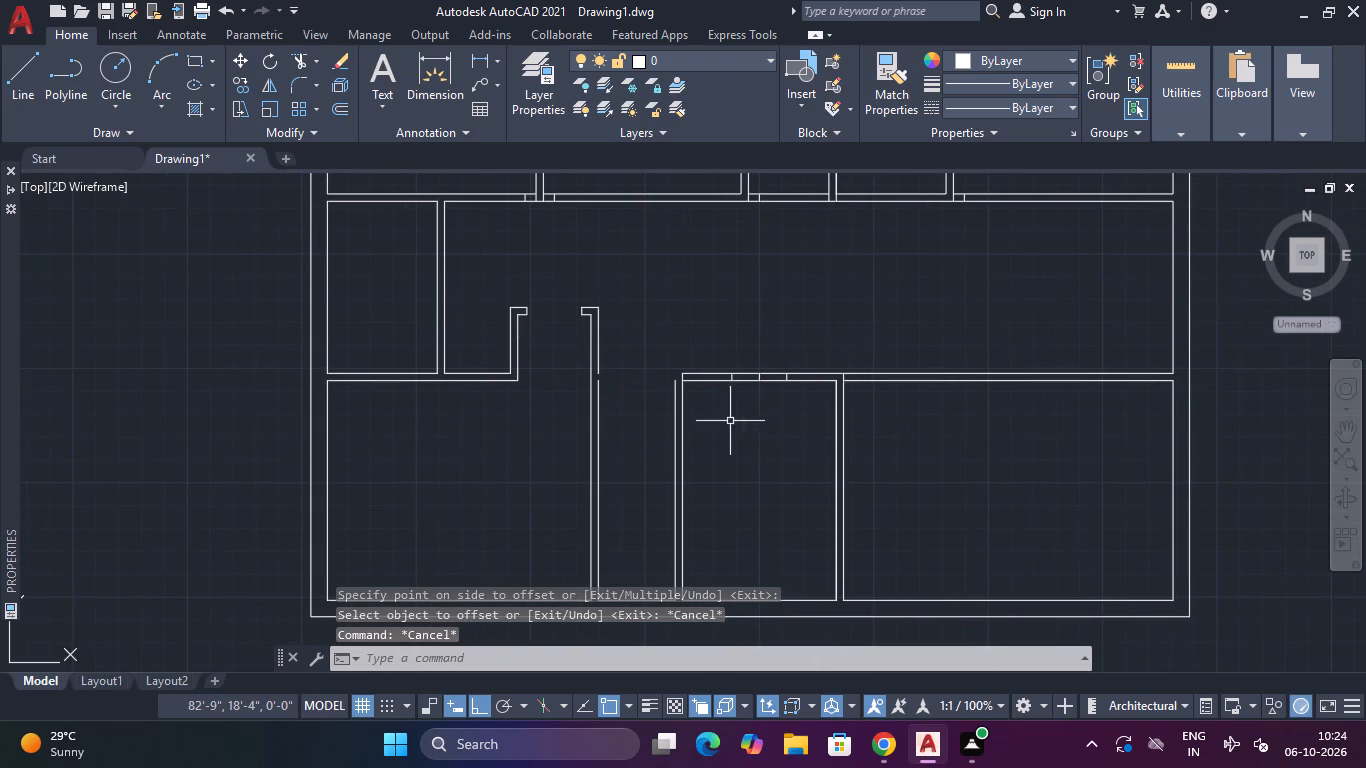
pyautogui.scroll(2, 658, 395)
pyautogui.press('Escape')
pyautogui.press('Escape')
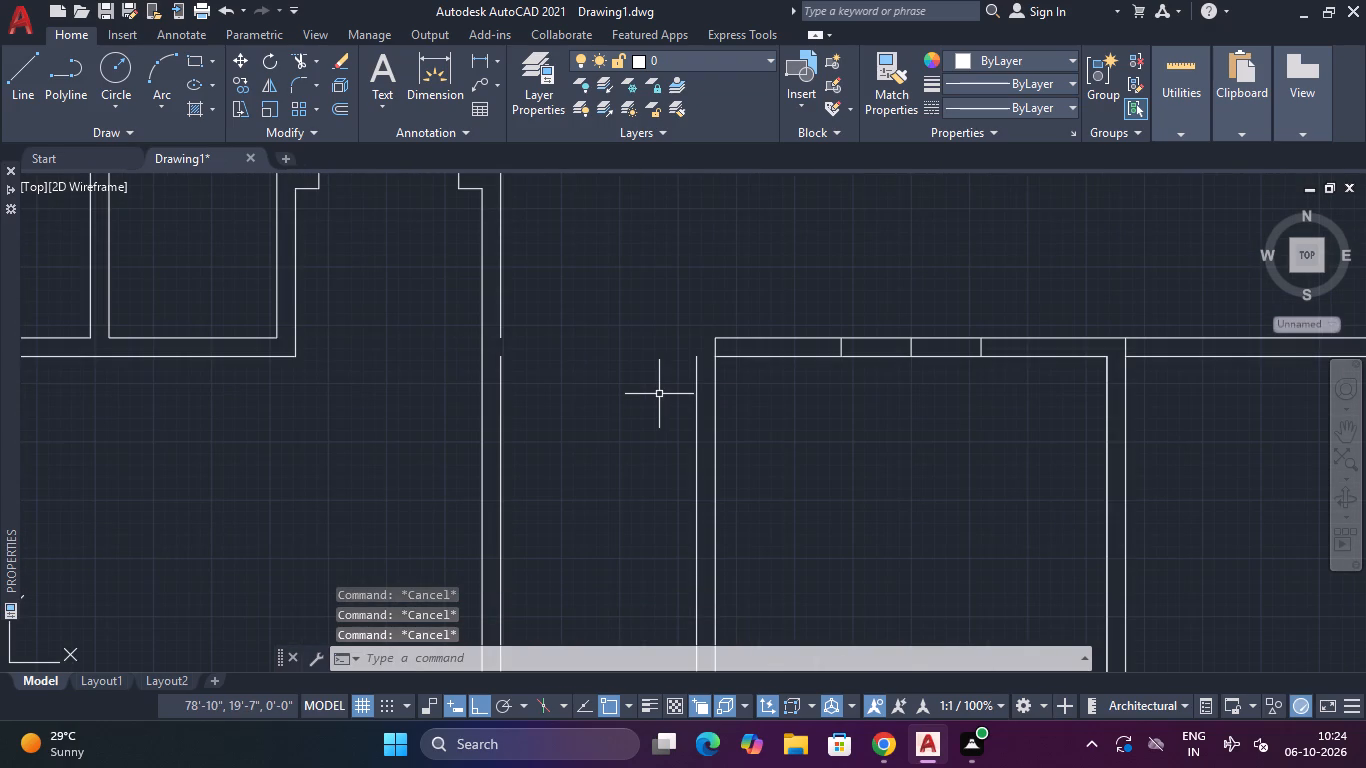
pyautogui.write('l')
pyautogui.press('space')
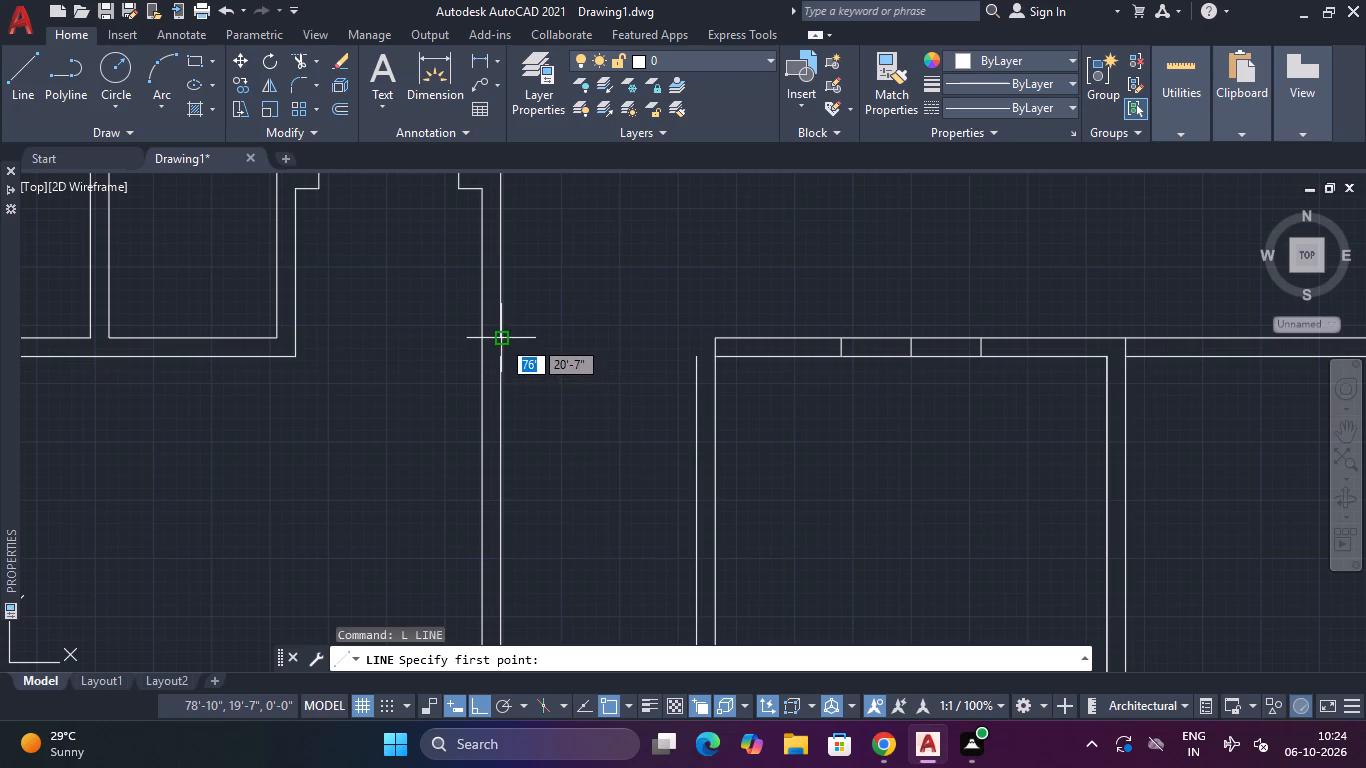
pyautogui.click(501, 339)
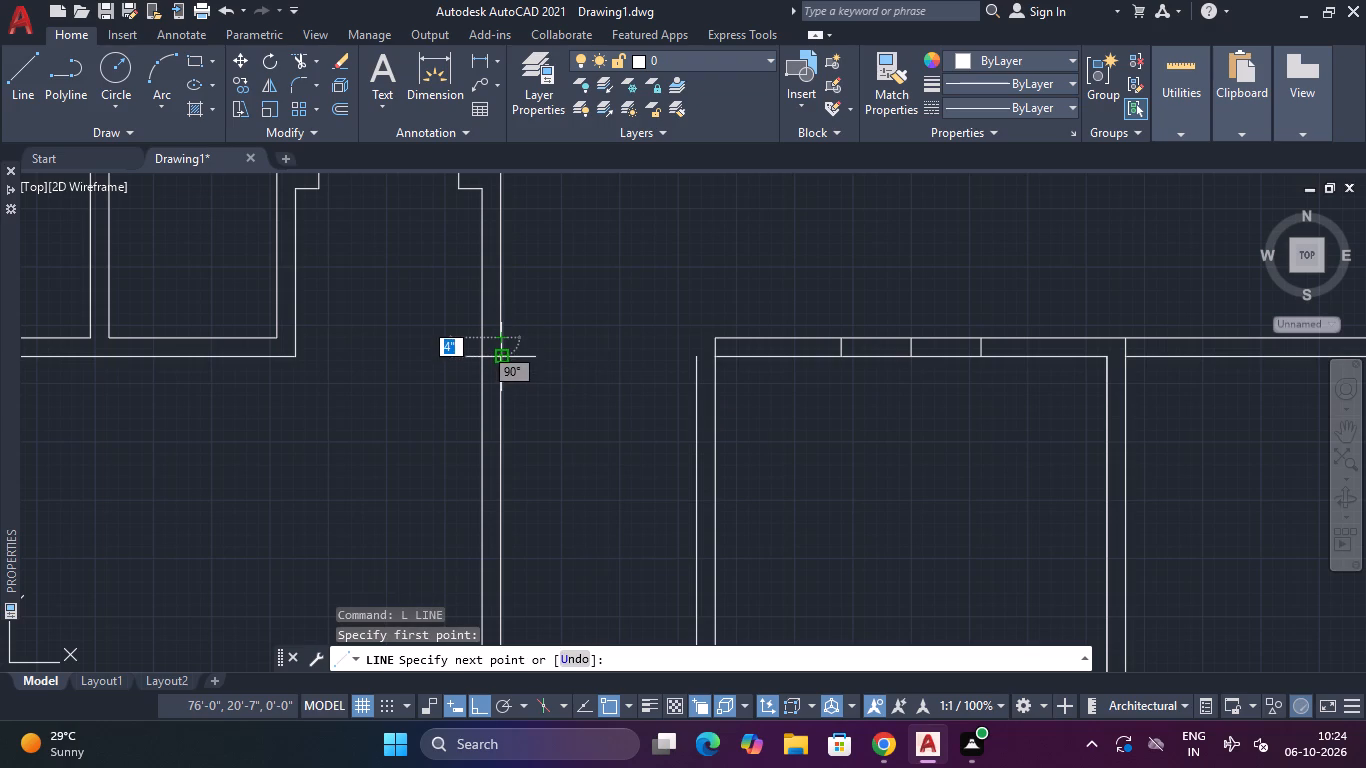
pyautogui.click(499, 352)
pyautogui.press('Escape')
# Draw lines 4" north and then east to close the open north end of the narrow second lower-row room's east wall.
pyautogui.press('space')
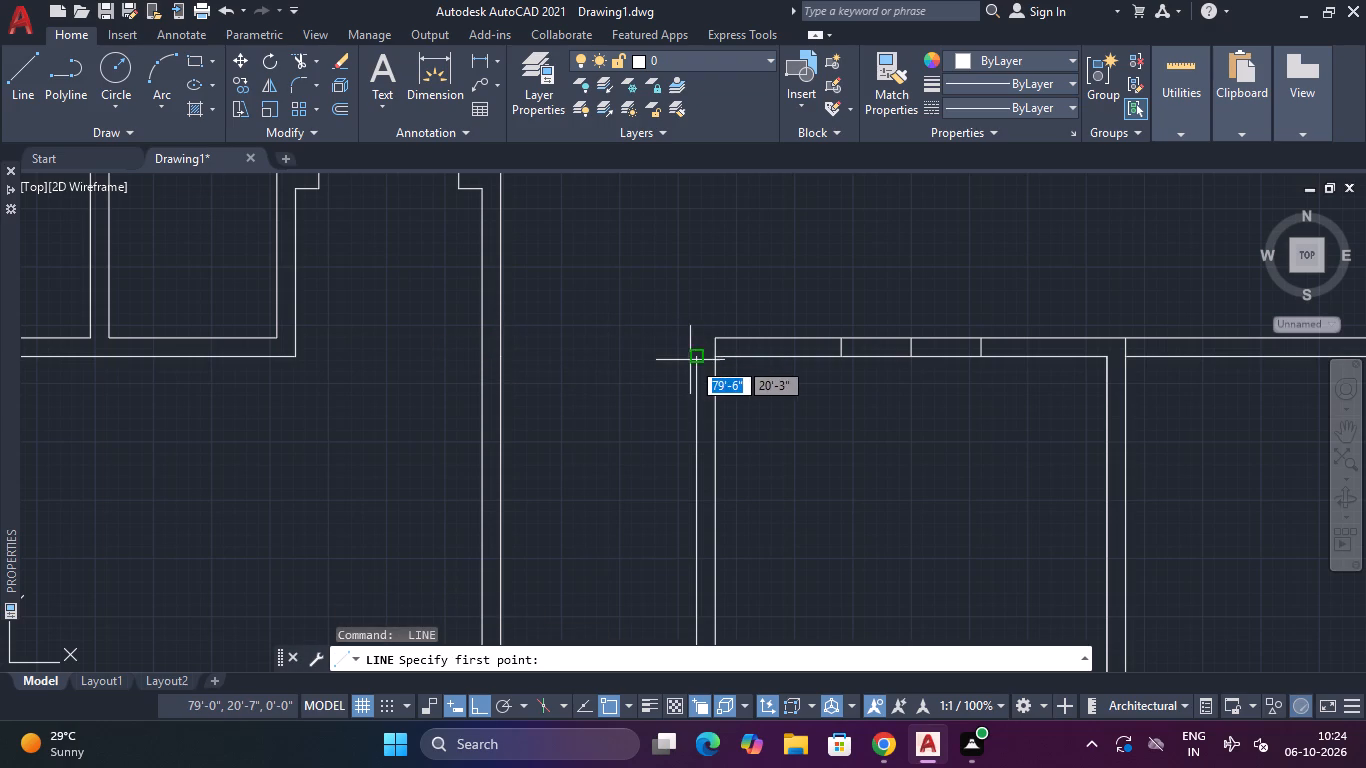
pyautogui.click(692, 360)
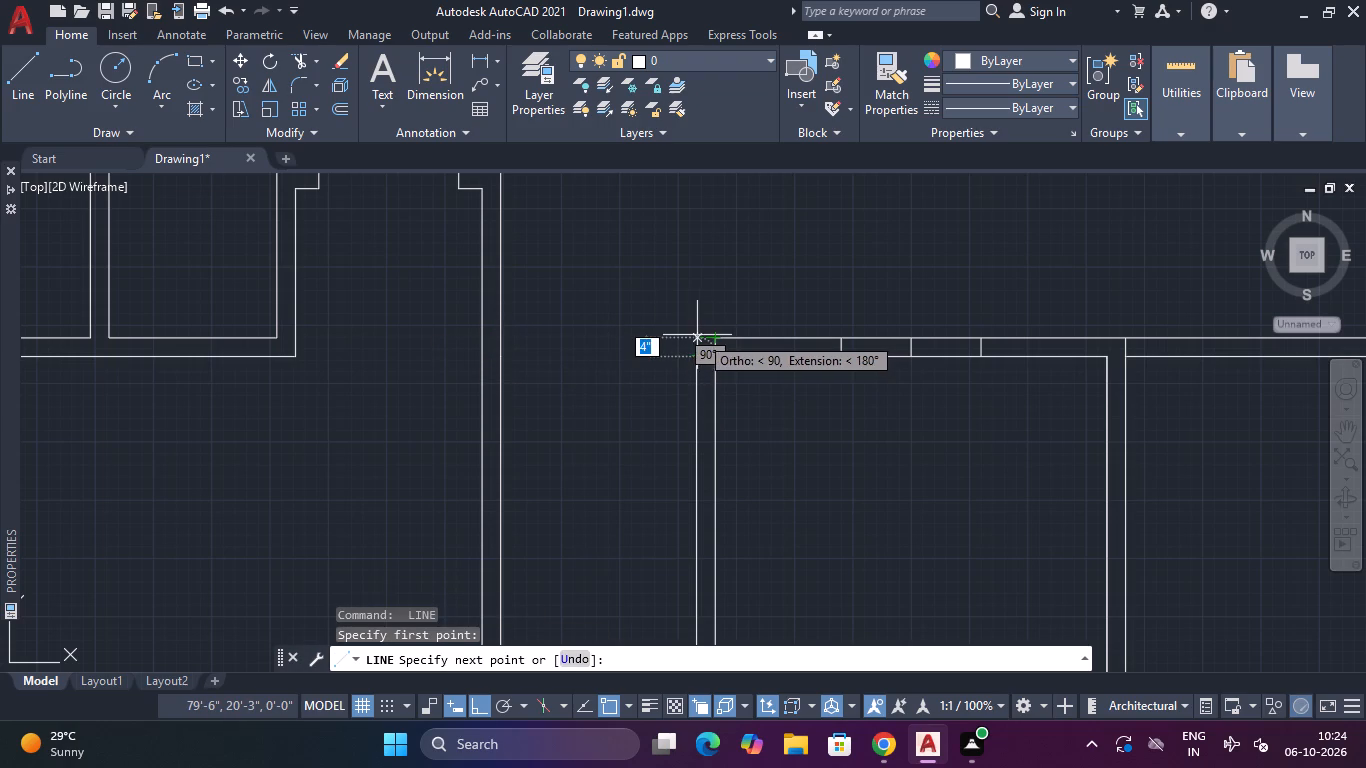
pyautogui.click(695, 337)
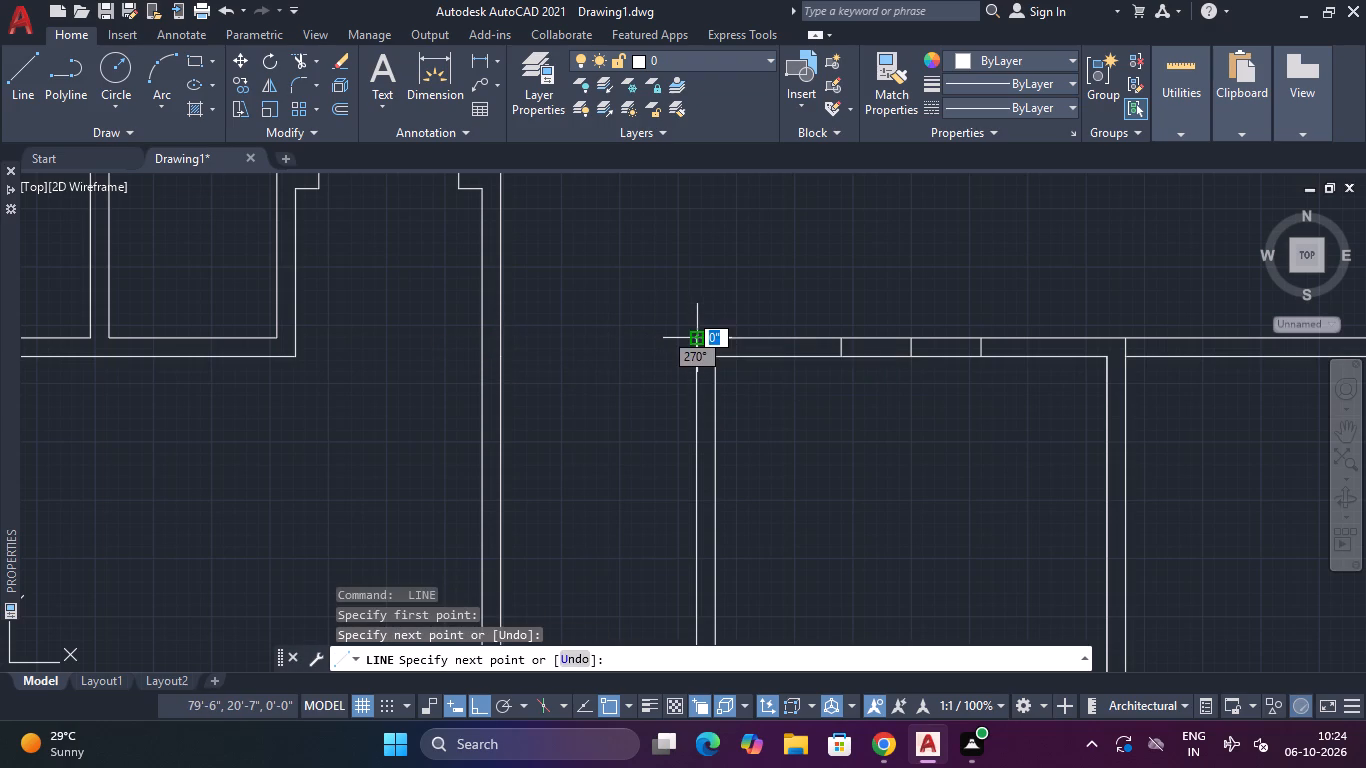
pyautogui.click(712, 339)
pyautogui.press('Escape')
# Offset the short jamb line just west of the first upper-row partition 3' west within the hall's north wall.
pyautogui.scroll(-1, 673, 400)
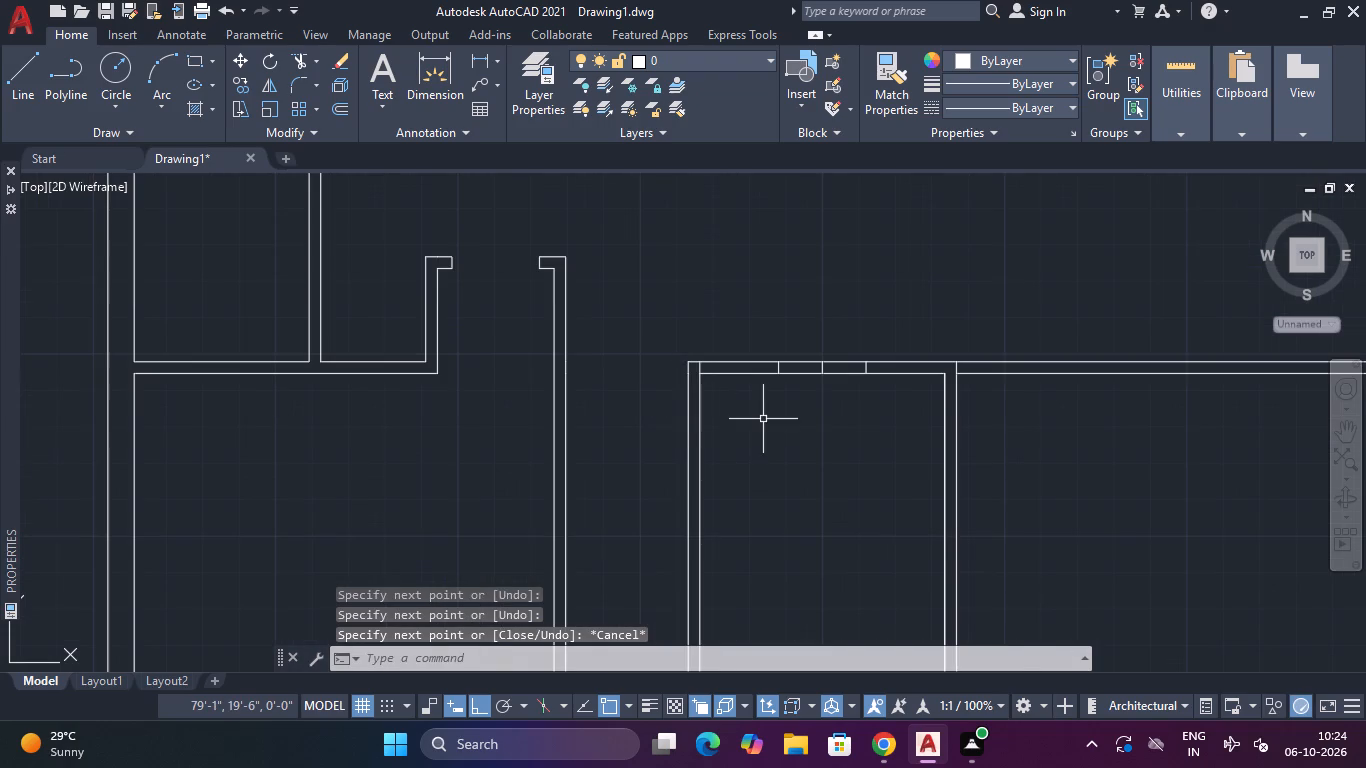
pyautogui.scroll(-2, 755, 446)
pyautogui.moveTo(892, 454); pyautogui.dragTo(891, 458, button='middle')
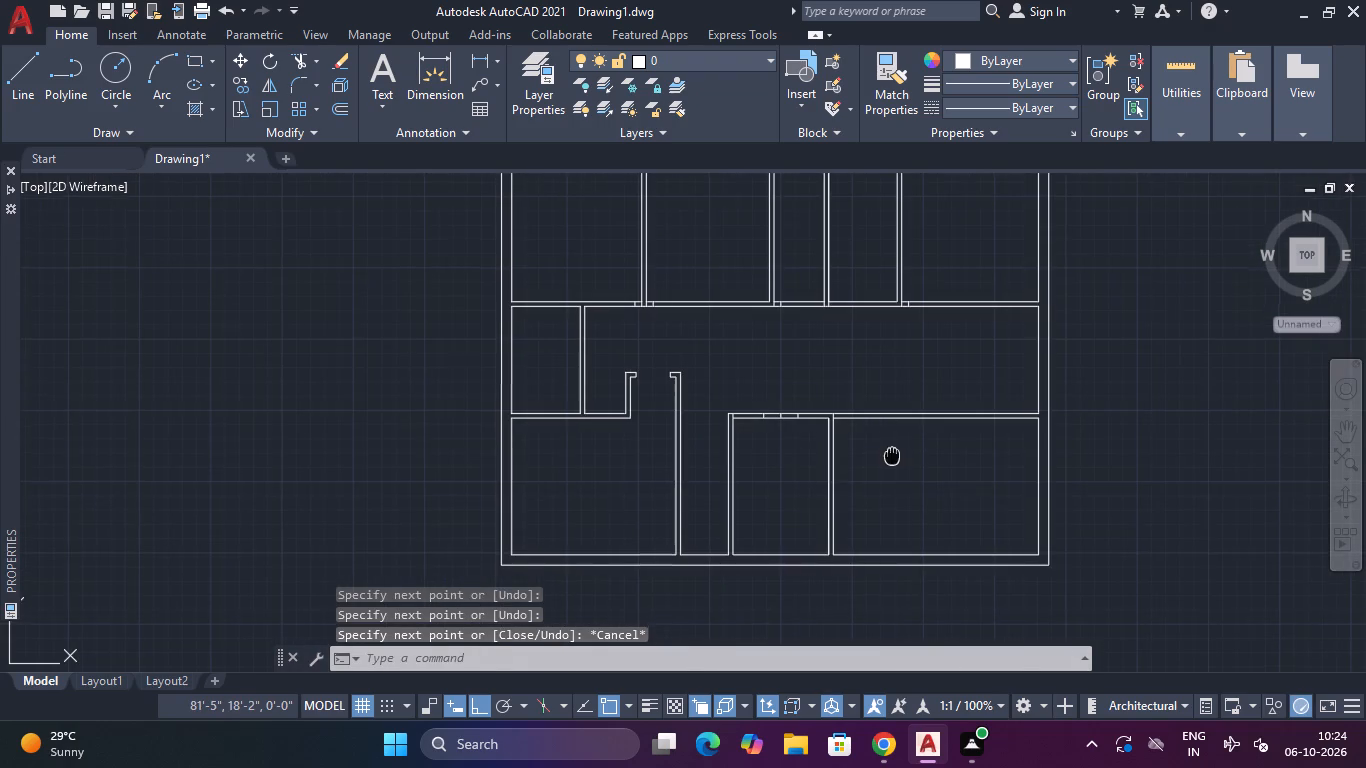
pyautogui.moveTo(891, 458); pyautogui.dragTo(865, 559, button='middle')
pyautogui.moveTo(565, 418); pyautogui.dragTo(648, 446, button='middle')
pyautogui.scroll(2, 671, 449)
pyautogui.write('o')
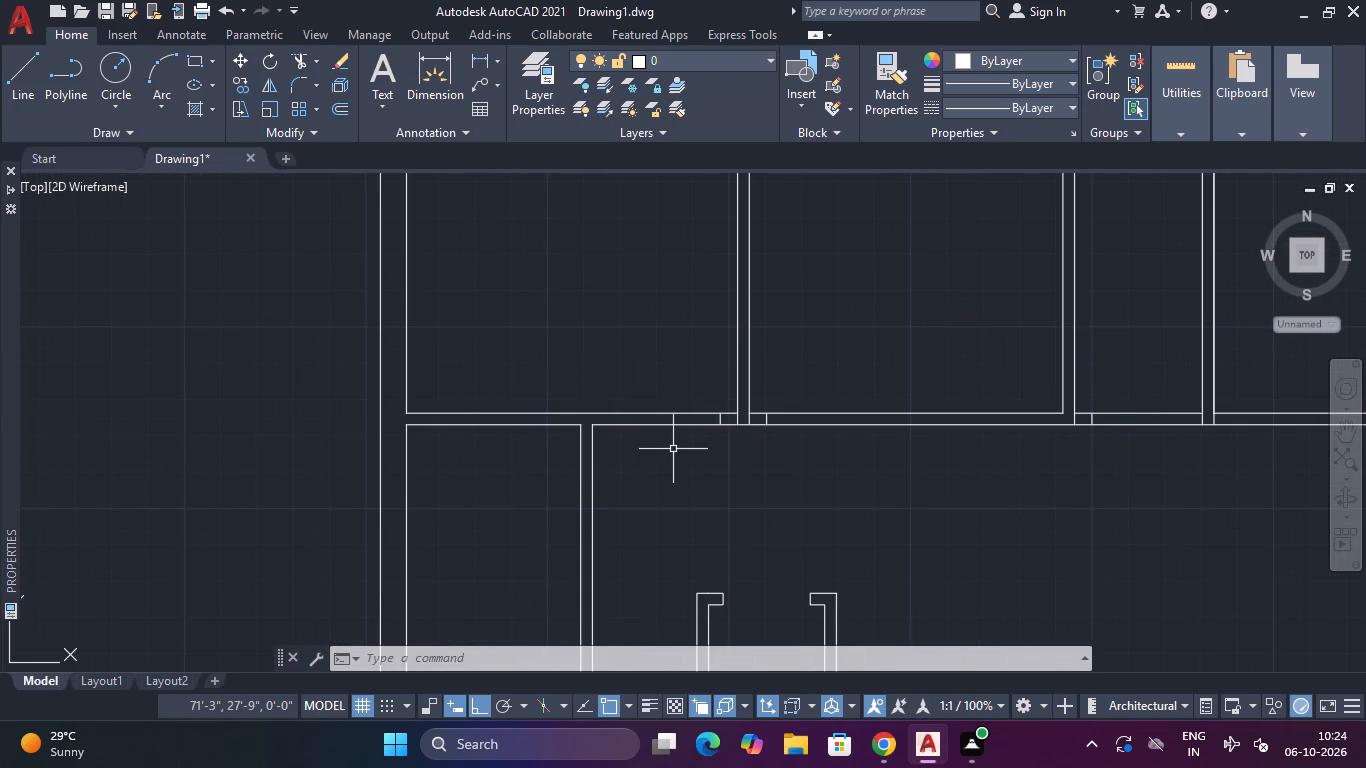
pyautogui.press('space')
pyautogui.press('3')
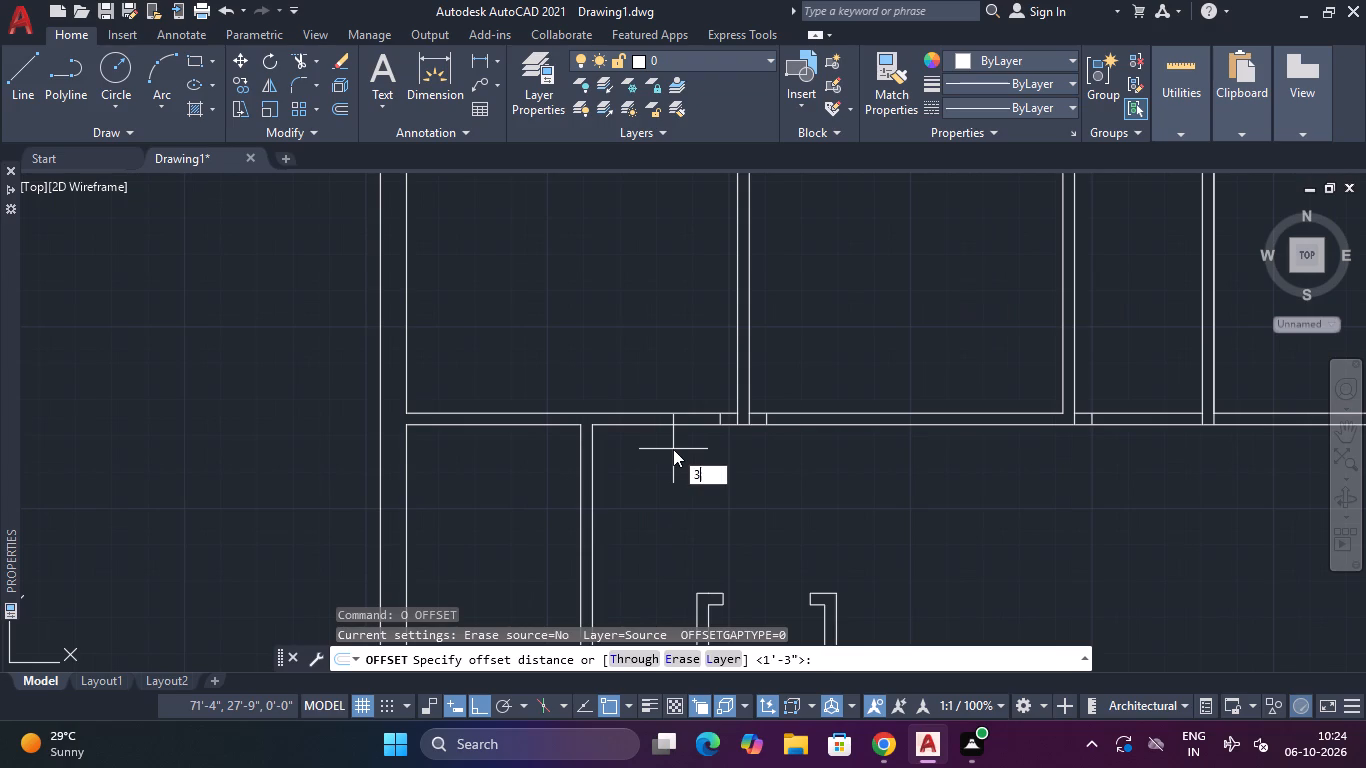
pyautogui.press("'")
pyautogui.press('Return')
pyautogui.scroll(2, 687, 460)
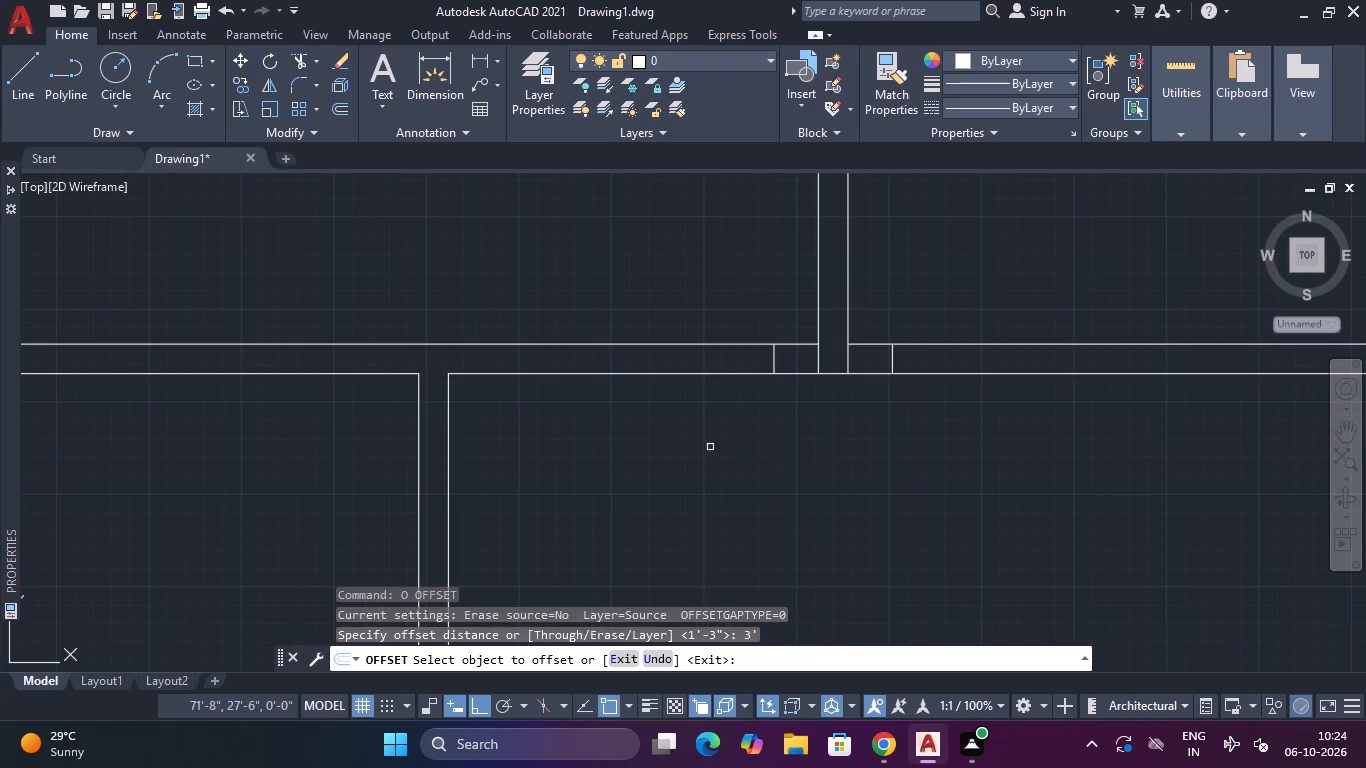
pyautogui.click(775, 359)
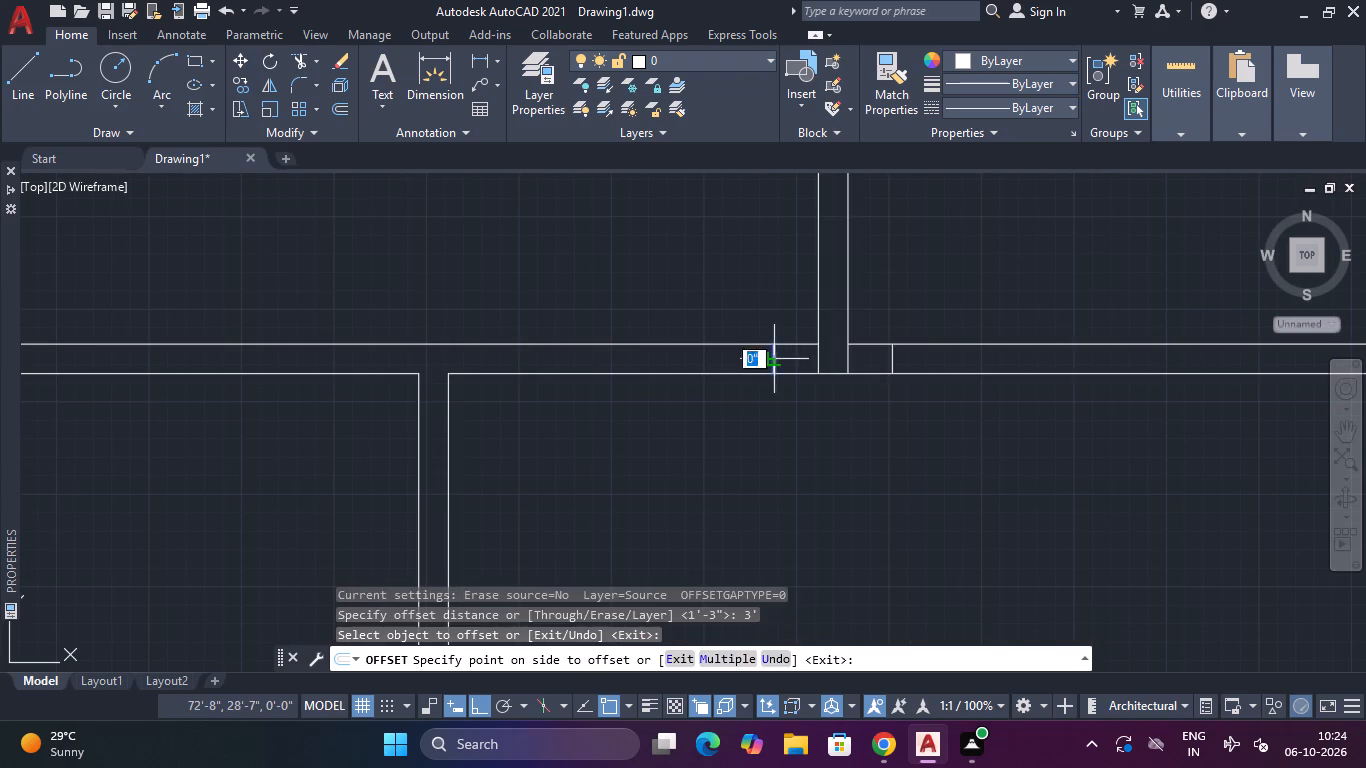
pyautogui.click(674, 368)
# Offset the short jamb line just east of the first upper-row partition 3' east within the hall's north wall.
pyautogui.scroll(-3, 747, 389)
pyautogui.scroll(3, 803, 395)
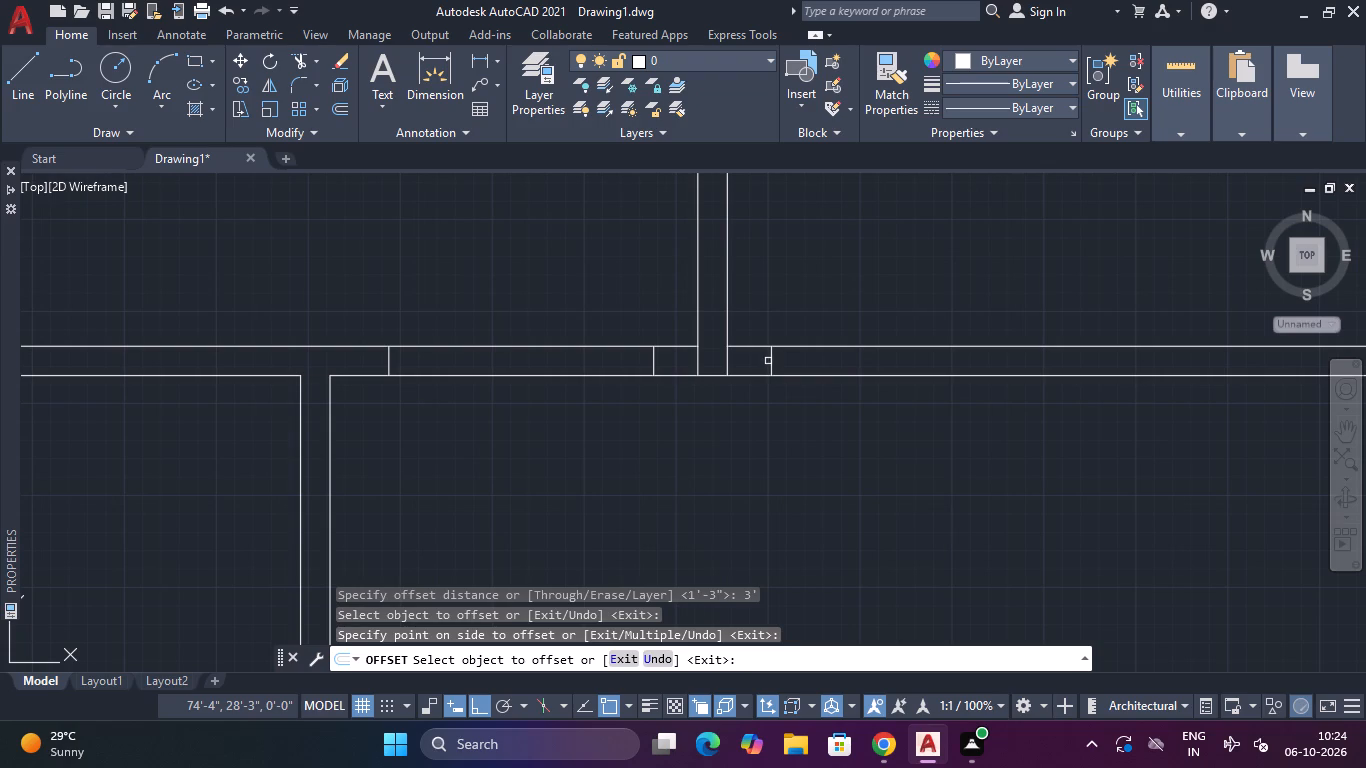
pyautogui.click(772, 361)
pyautogui.click(820, 363)
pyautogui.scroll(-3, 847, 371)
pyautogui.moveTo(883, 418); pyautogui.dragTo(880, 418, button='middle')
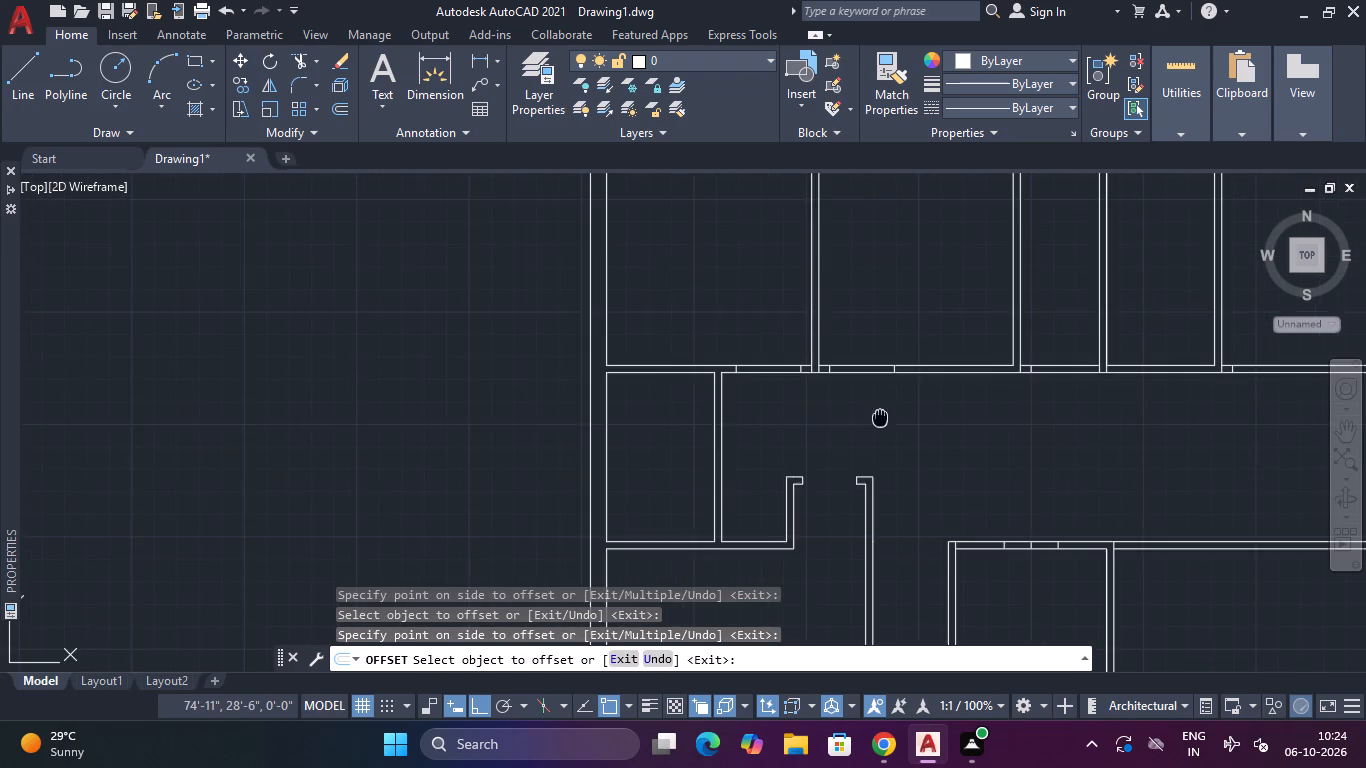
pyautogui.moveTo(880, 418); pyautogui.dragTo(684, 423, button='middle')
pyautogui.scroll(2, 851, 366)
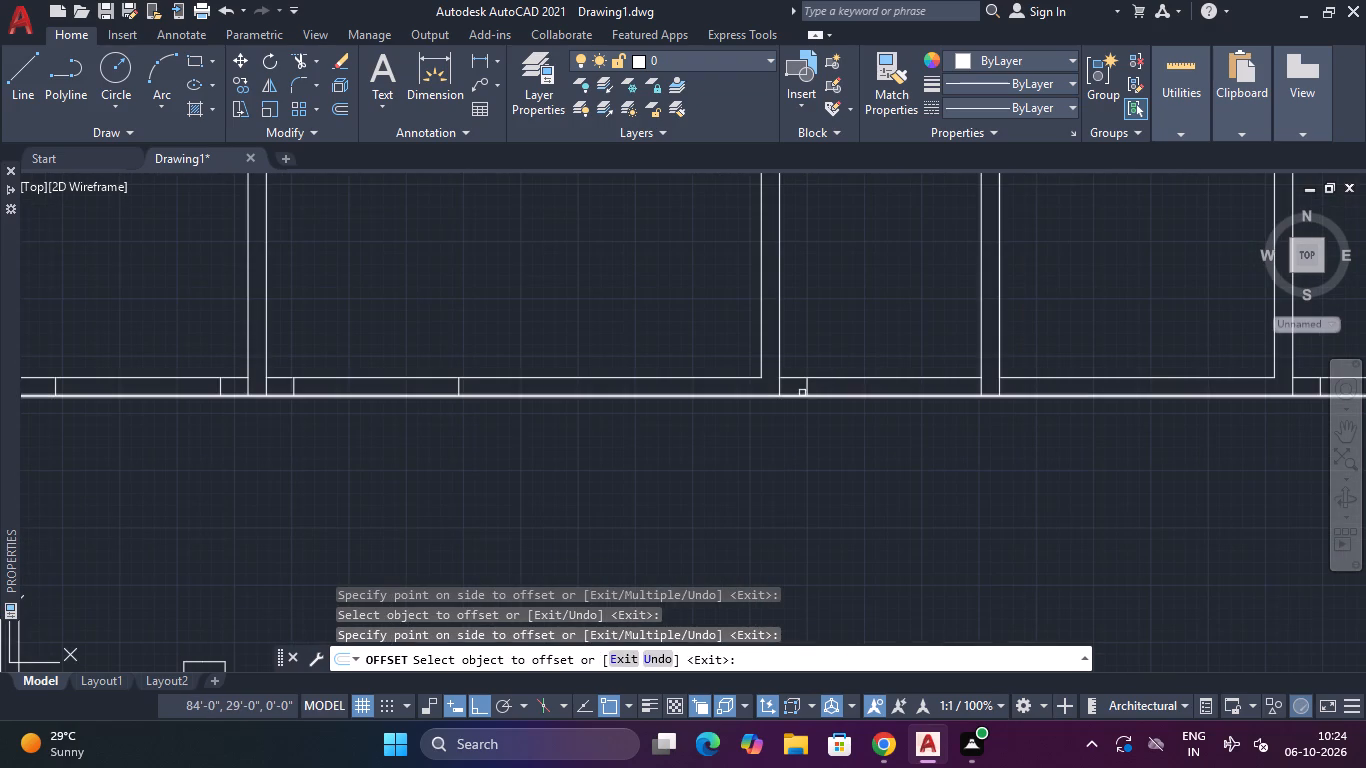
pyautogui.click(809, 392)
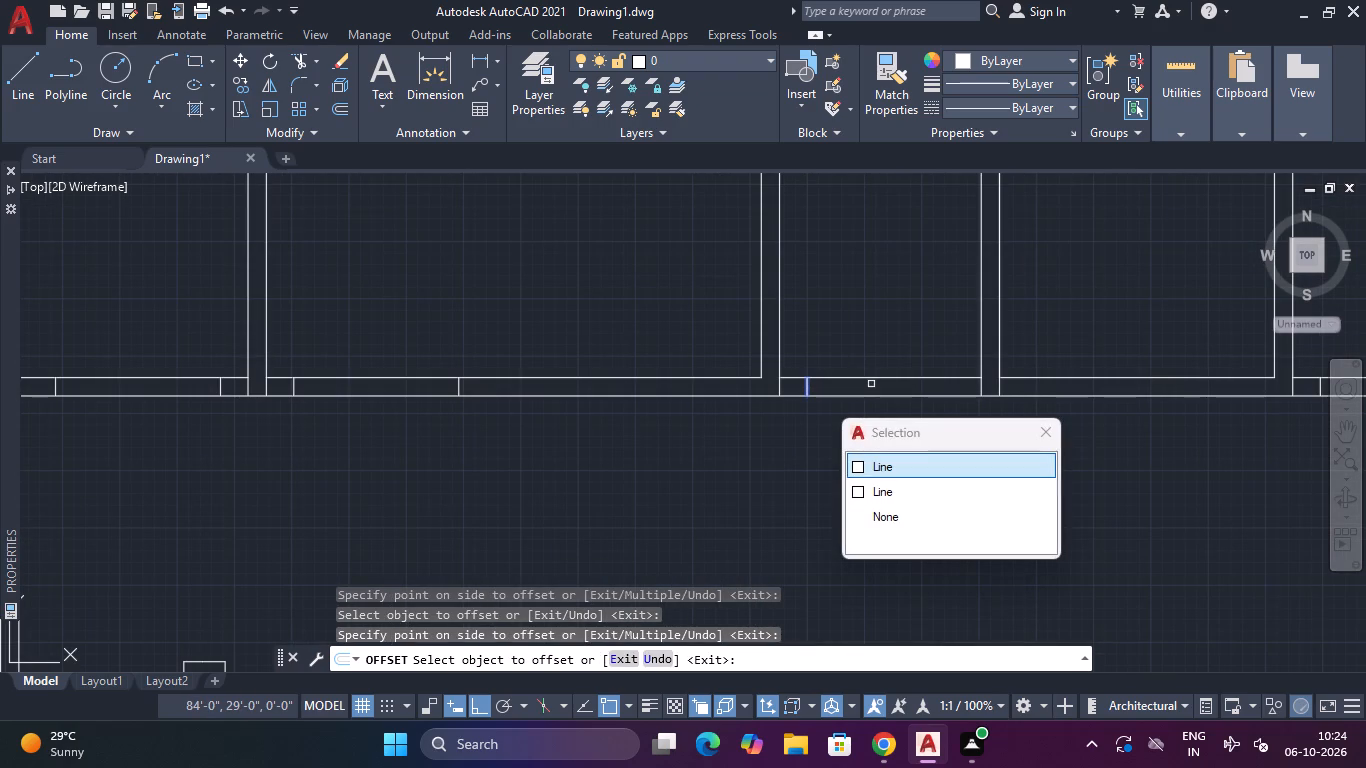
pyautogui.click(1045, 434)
# Offset the short jamb line just east of the fourth upper-row partition 3' east within the hall's north wall.
pyautogui.scroll(-1, 973, 427)
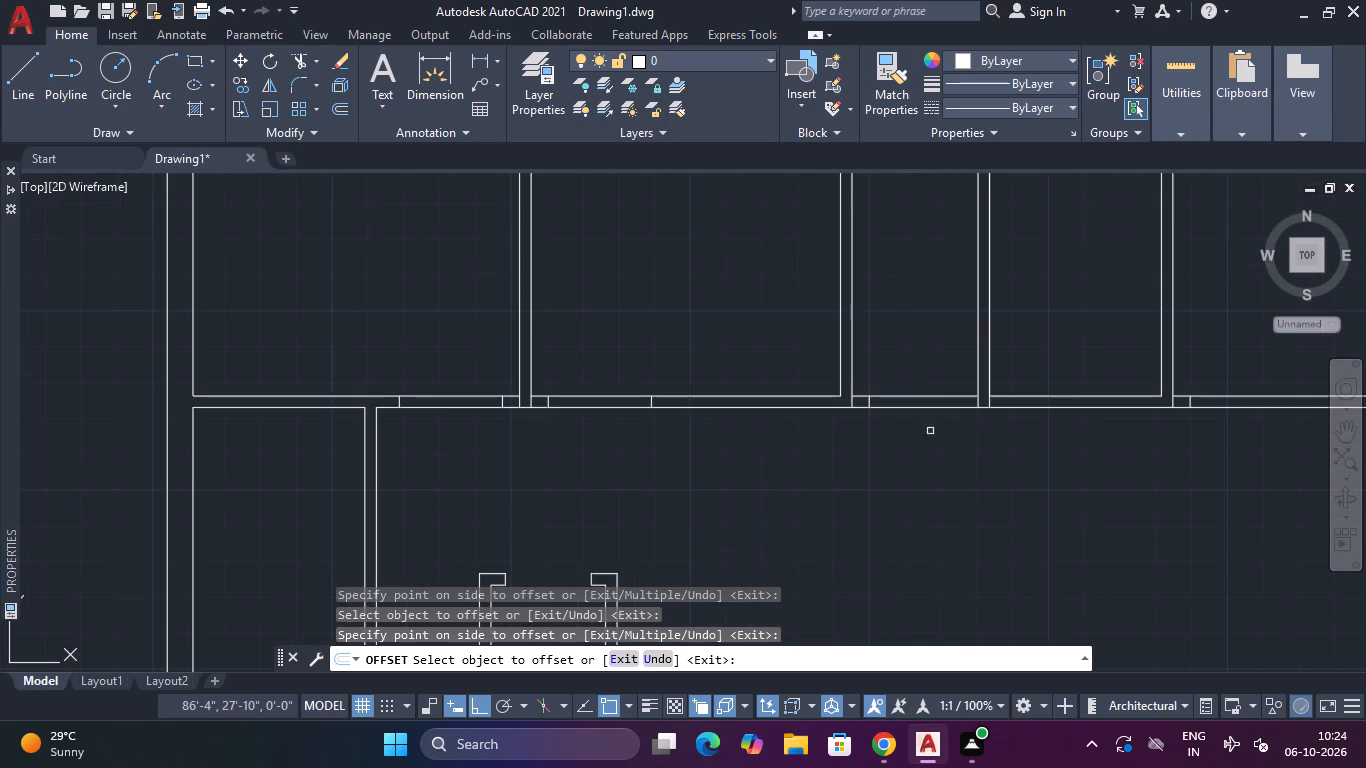
pyautogui.scroll(-2, 891, 433)
pyautogui.moveTo(892, 450); pyautogui.dragTo(891, 451, button='middle')
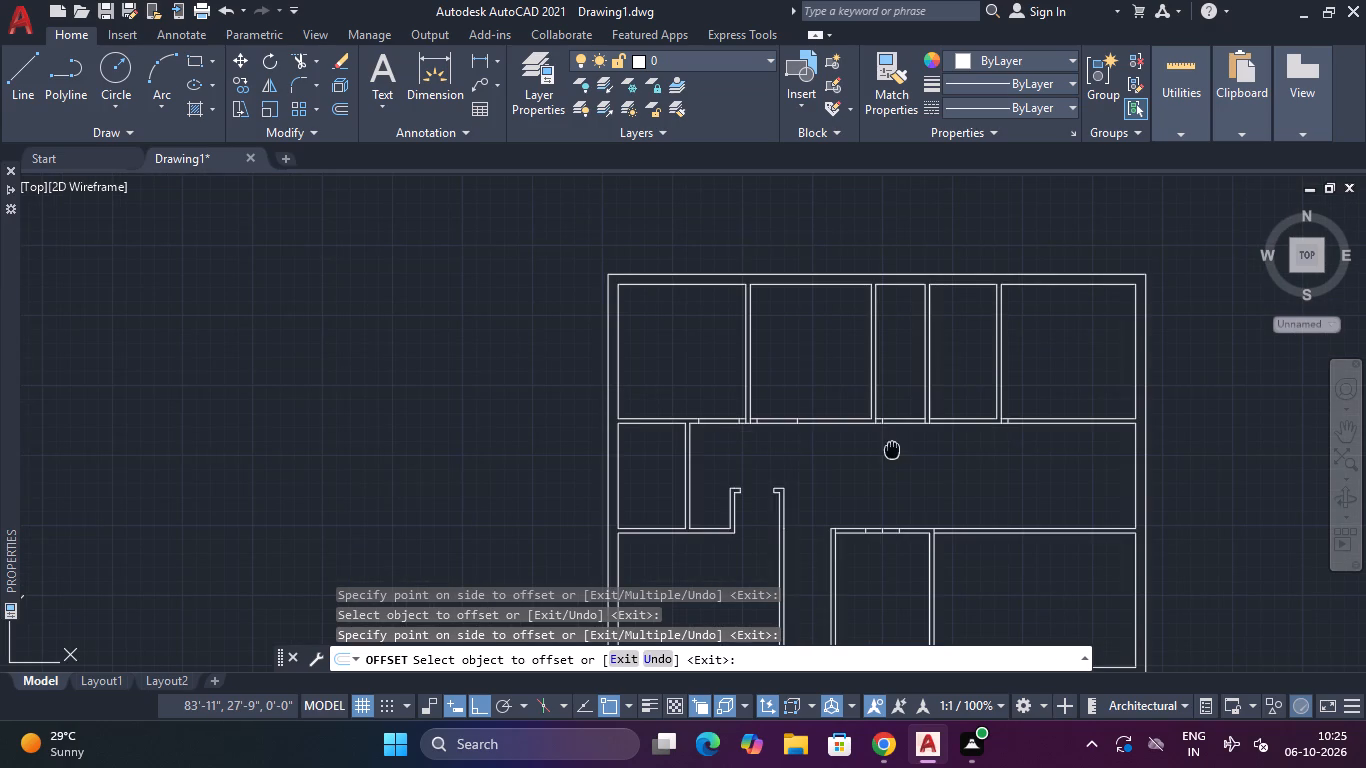
pyautogui.moveTo(891, 451); pyautogui.dragTo(656, 479, button='middle')
pyautogui.scroll(2, 688, 460)
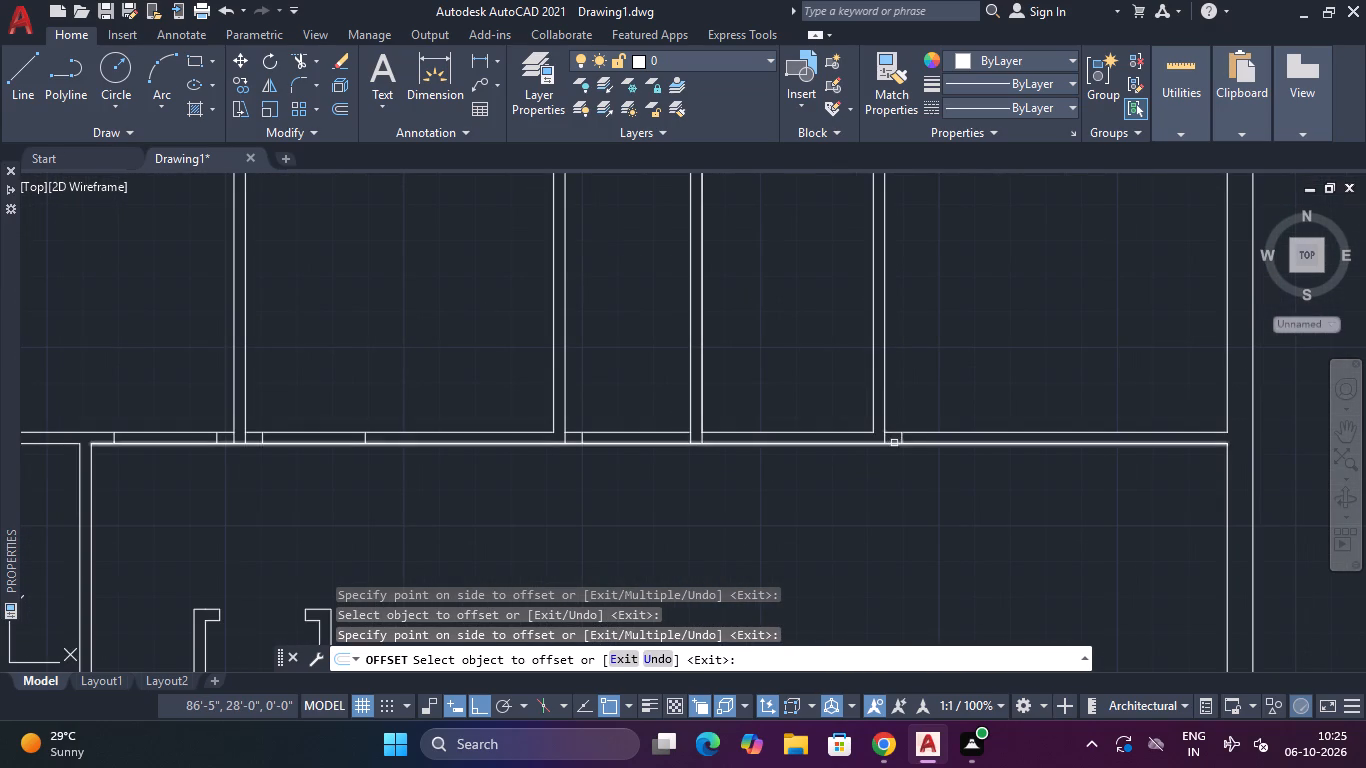
pyautogui.click(904, 441)
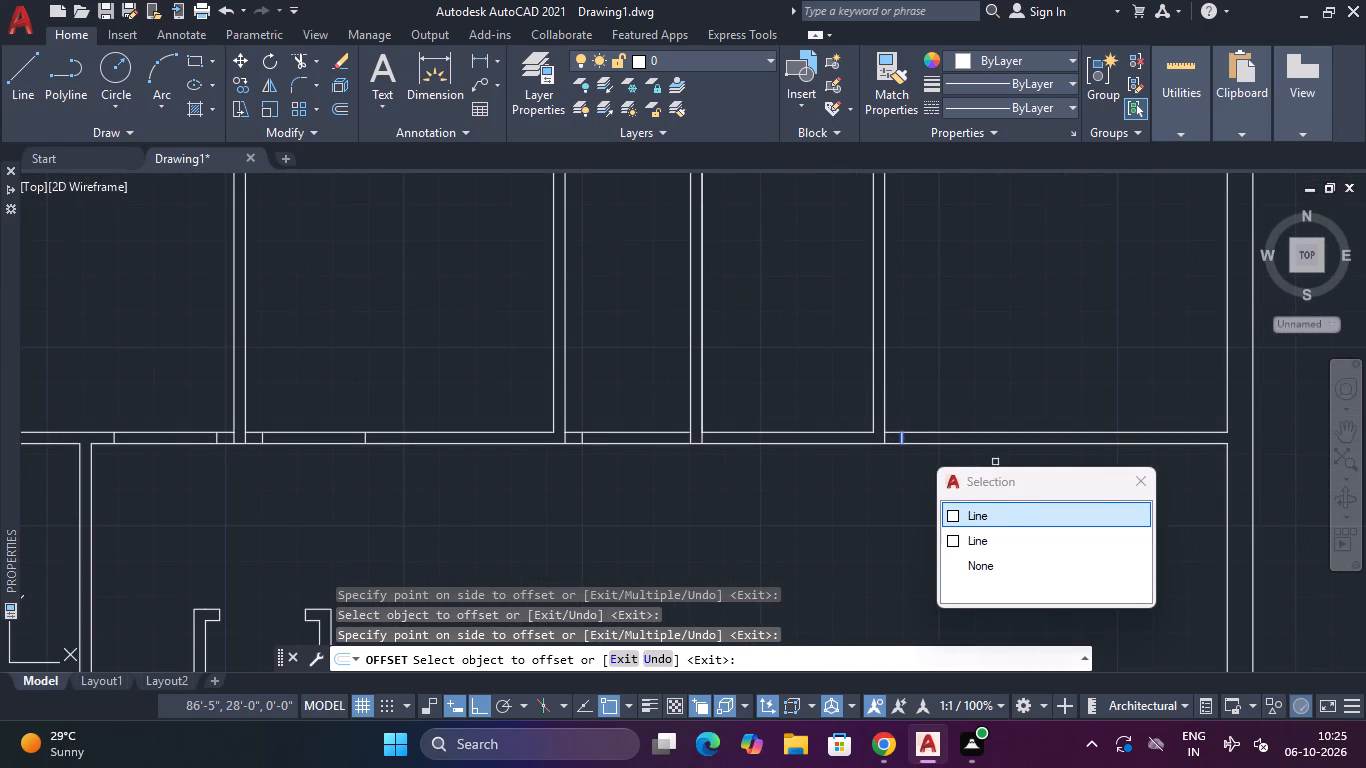
pyautogui.click(1001, 505)
pyautogui.click(998, 506)
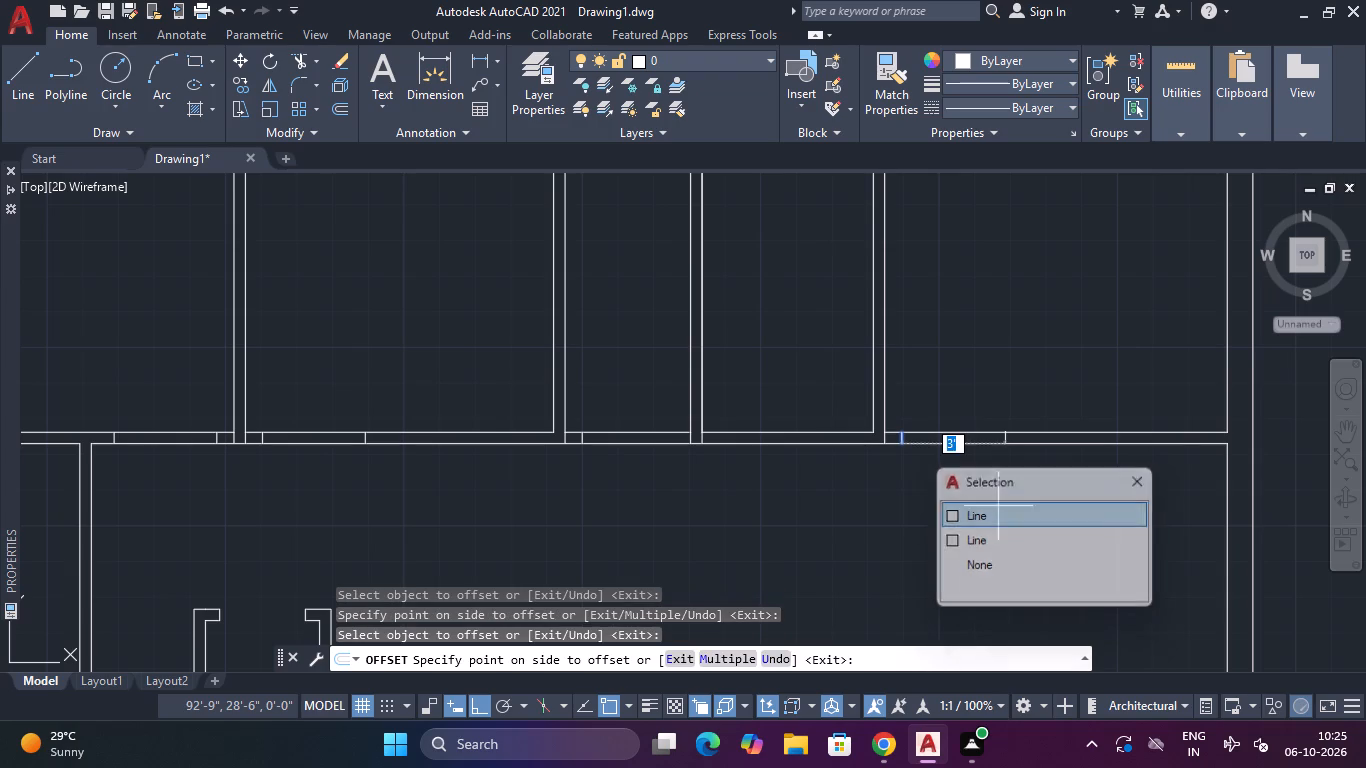
pyautogui.click(1022, 470)
pyautogui.scroll(-2, 832, 498)
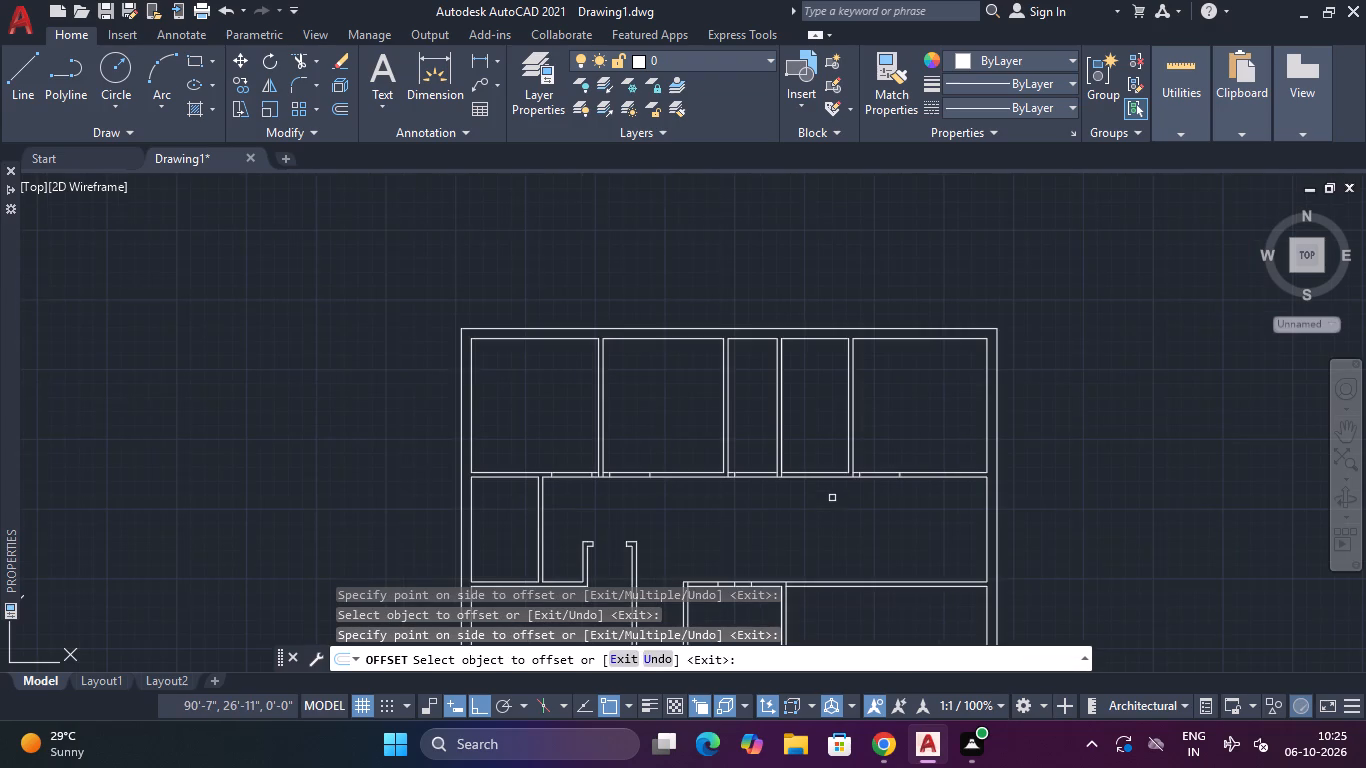
pyautogui.moveTo(829, 506); pyautogui.dragTo(883, 382, button='middle')
pyautogui.moveTo(883, 382); pyautogui.dragTo(881, 392, button='middle')
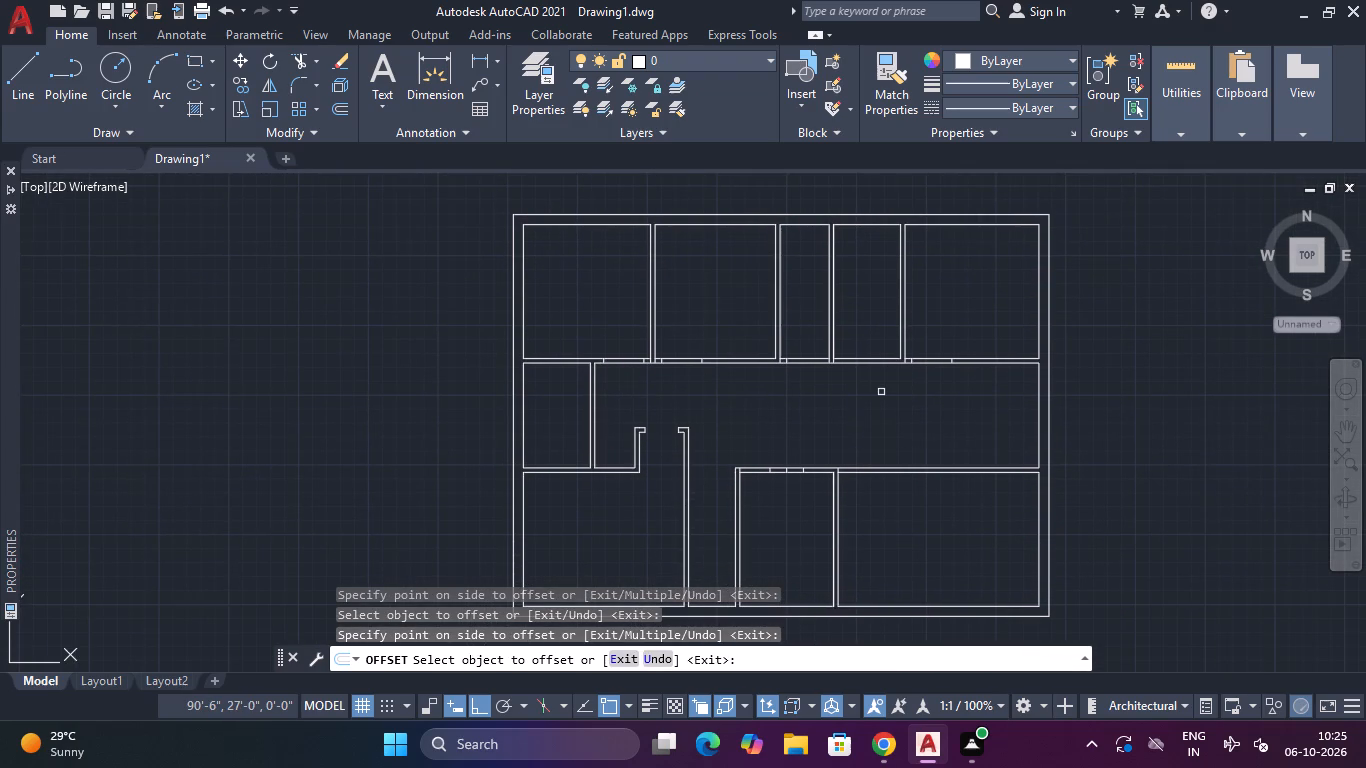
pyautogui.press('Escape')
pyautogui.press('Escape')
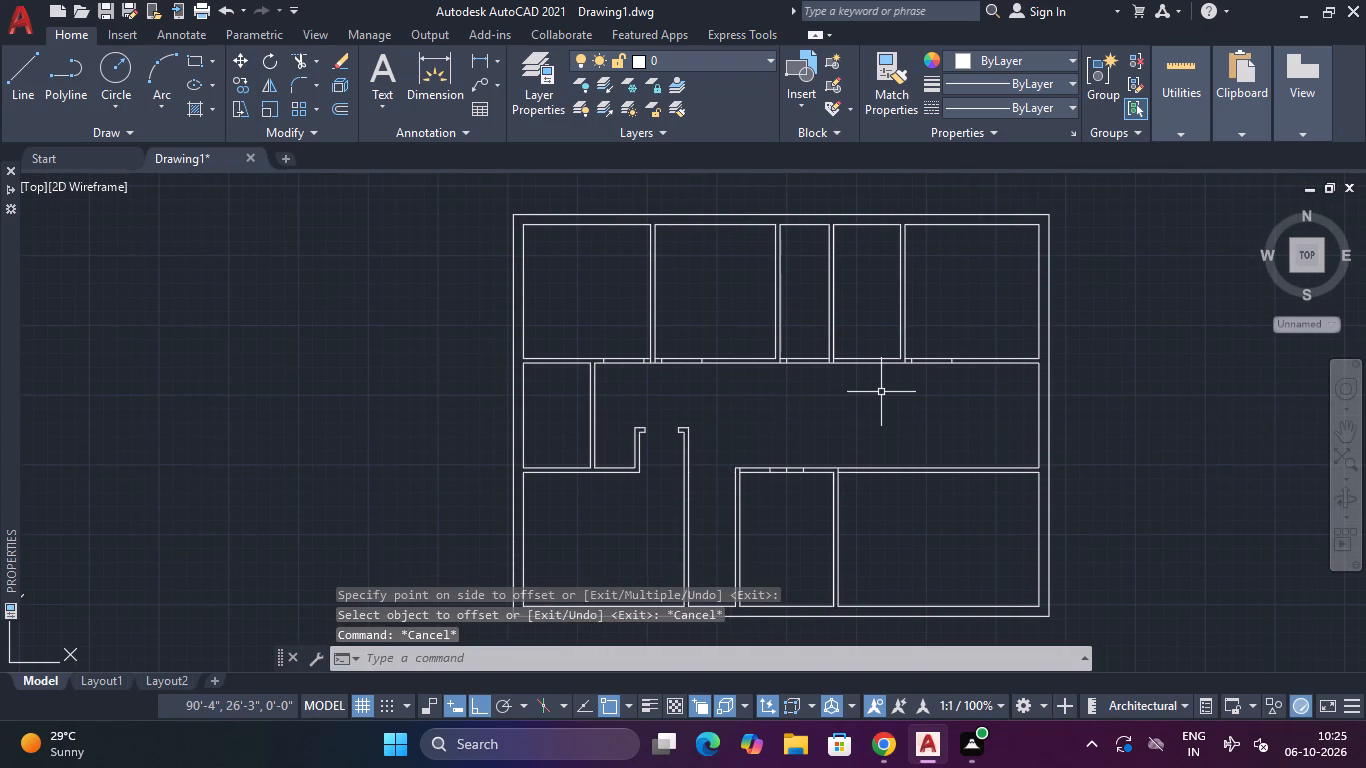
# Trim both lines of the hall's north wall between the jamb lines west of the first upper-row partition.
pyautogui.write('tr')
pyautogui.press('space')
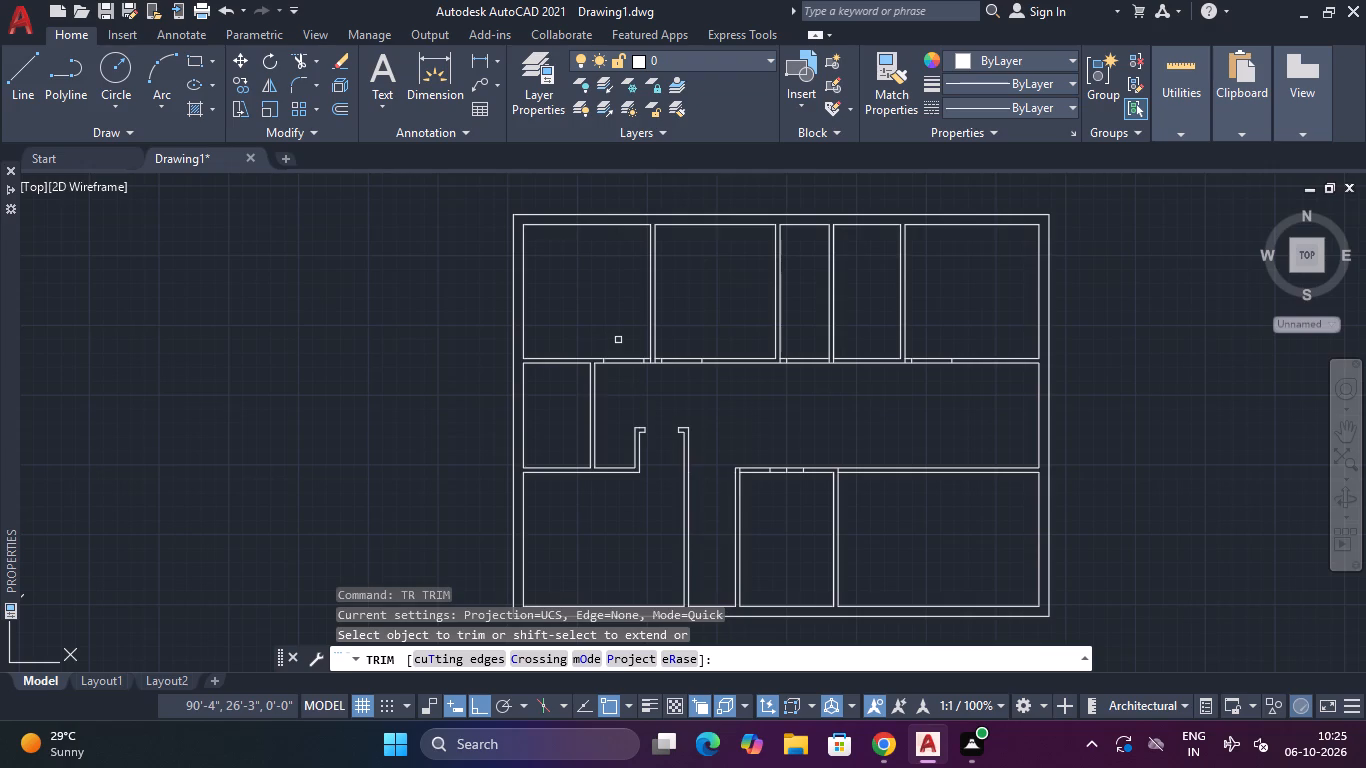
pyautogui.scroll(2, 620, 341)
pyautogui.click(632, 368)
pyautogui.click(630, 413)
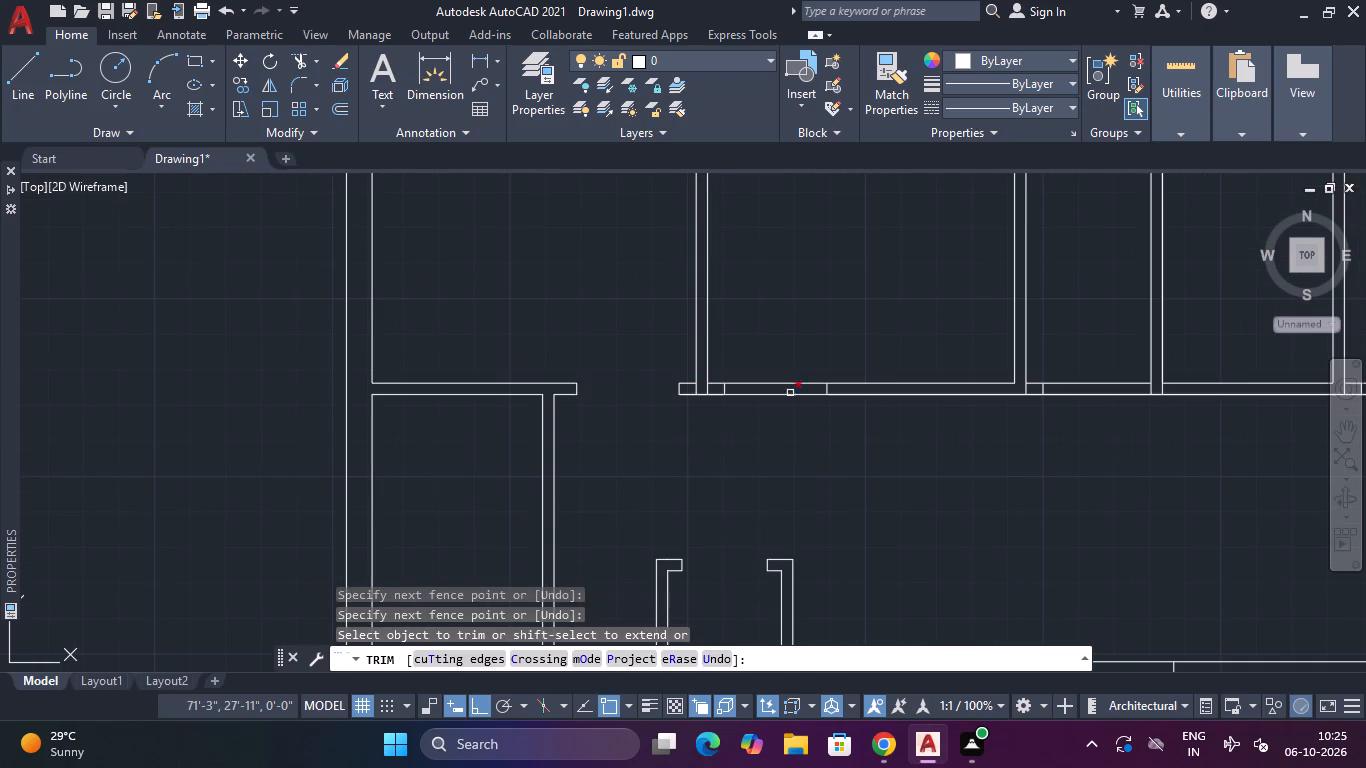
# Trim both lines of the hall's north wall between the jamb lines east of the first upper-row partition.
pyautogui.click(770, 371)
pyautogui.click(770, 388)
pyautogui.click(782, 417)
pyautogui.click(782, 387)
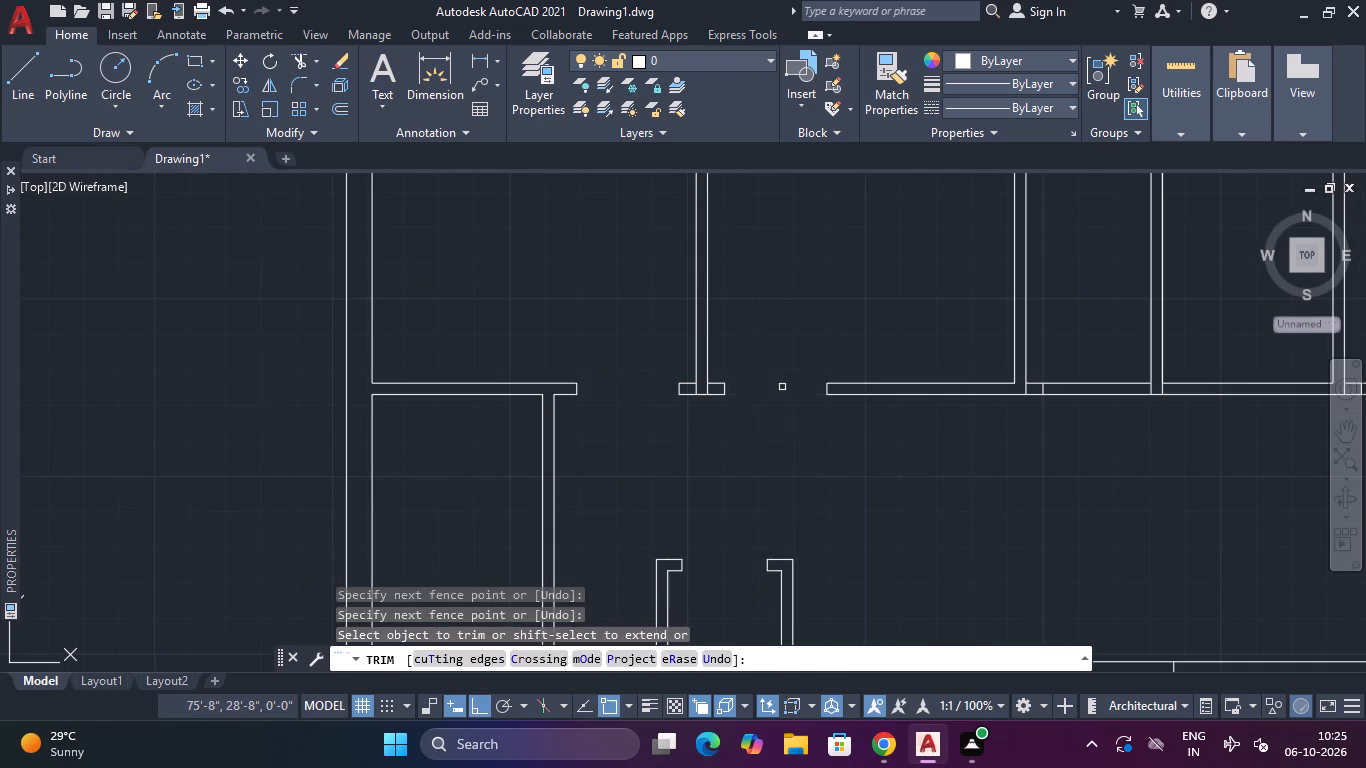
# Trim both lines of the hall's north wall between the jamb lines east of the fourth upper-row partition.
pyautogui.scroll(-3, 809, 403)
pyautogui.moveTo(816, 416); pyautogui.dragTo(705, 419, button='middle')
pyautogui.scroll(2, 843, 402)
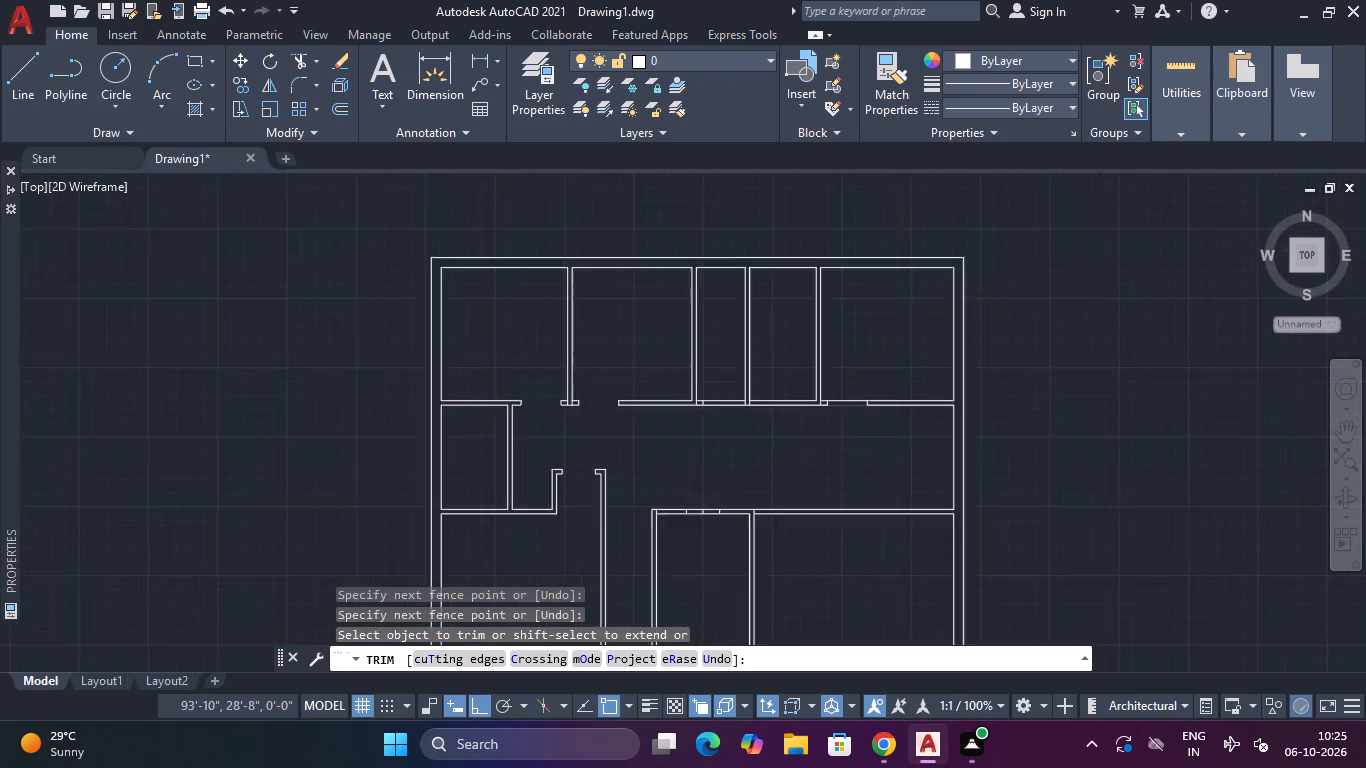
pyautogui.click(838, 373)
pyautogui.click(844, 420)
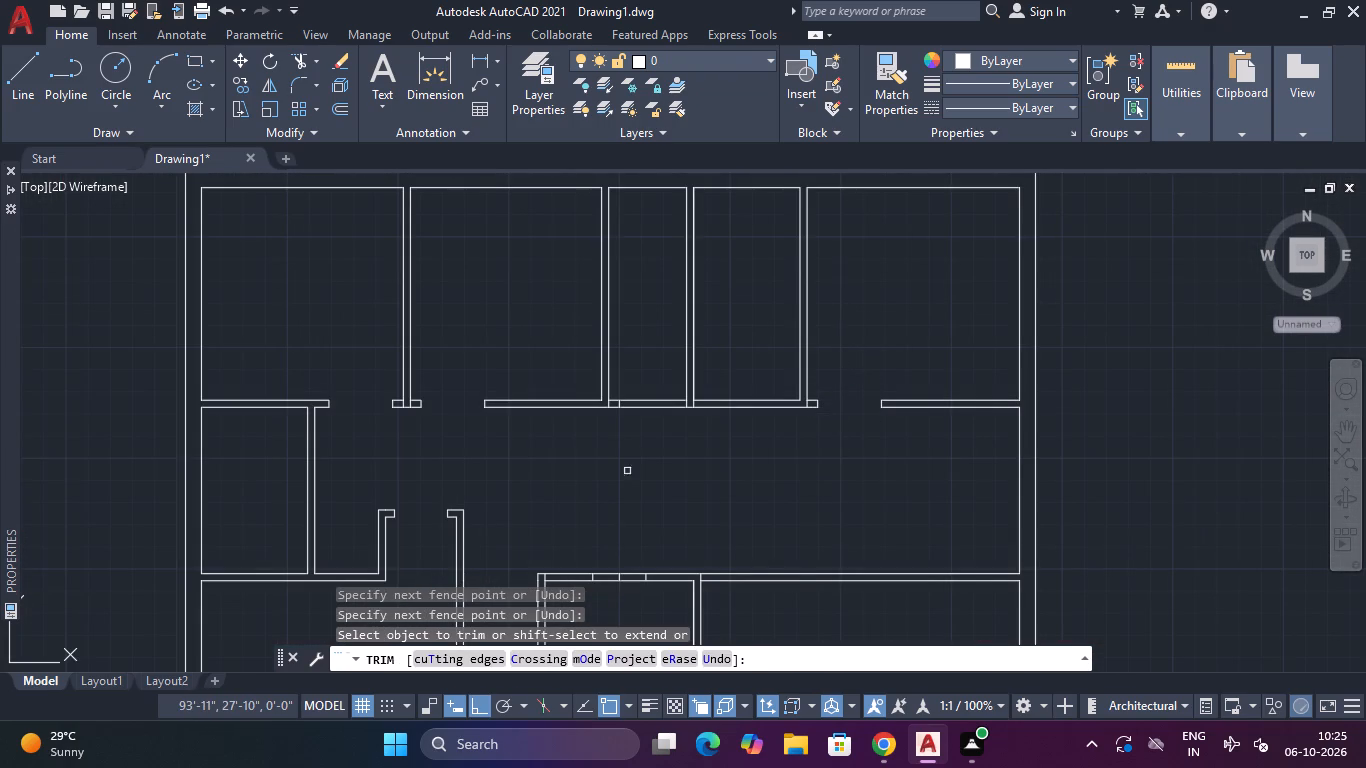
# Trim the hall's south wall lines and the middle jamb line between the outer jambs, opening the doorway of the middle lower room.
pyautogui.moveTo(605, 472); pyautogui.dragTo(691, 395, button='middle')
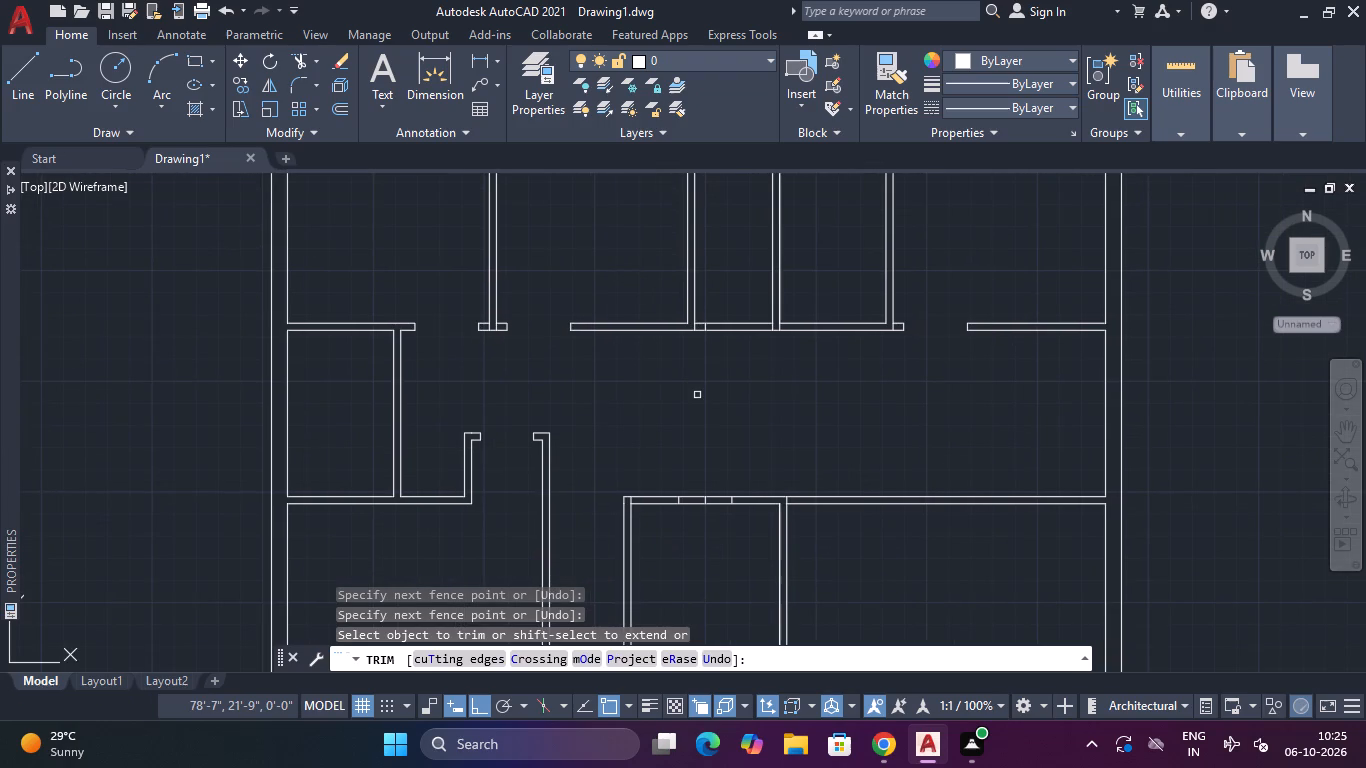
pyautogui.click(702, 474)
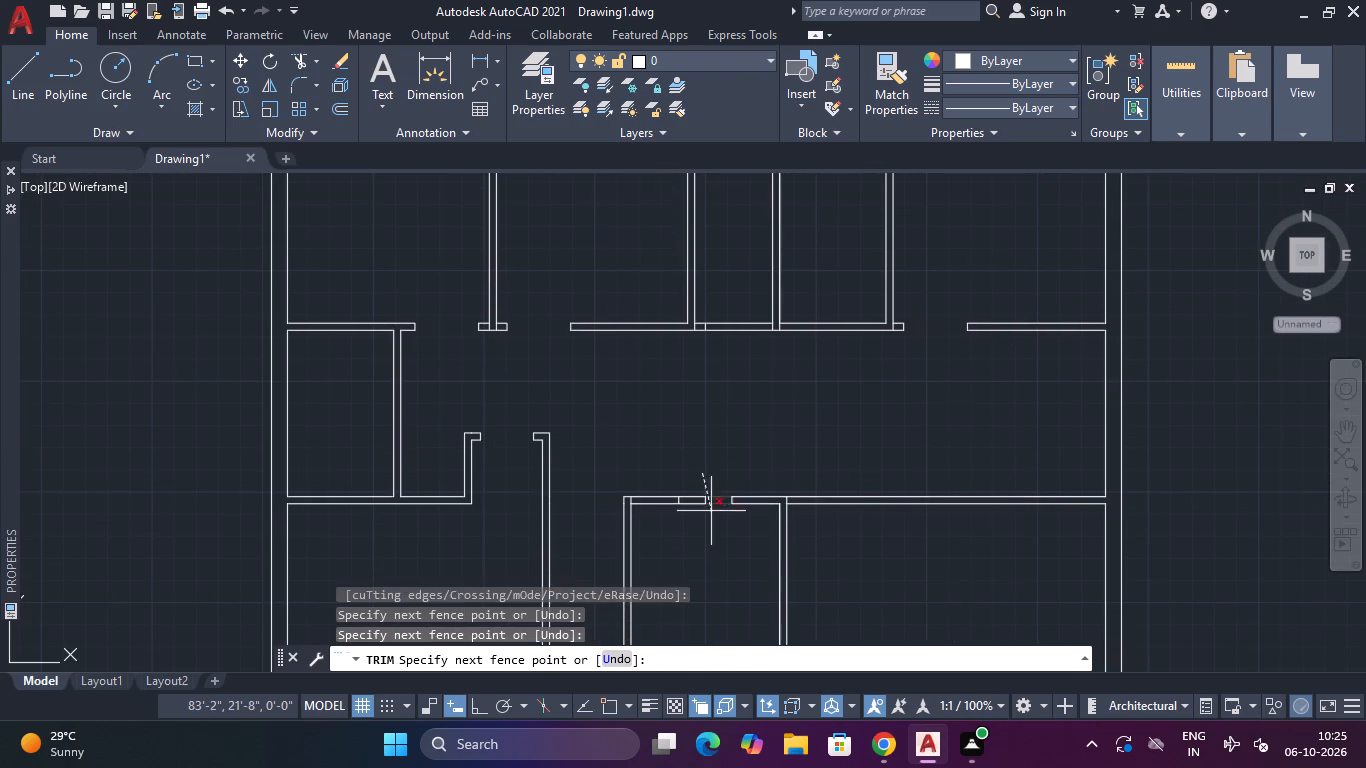
pyautogui.click(712, 513)
pyautogui.click(695, 516)
pyautogui.click(695, 459)
pyautogui.click(707, 501)
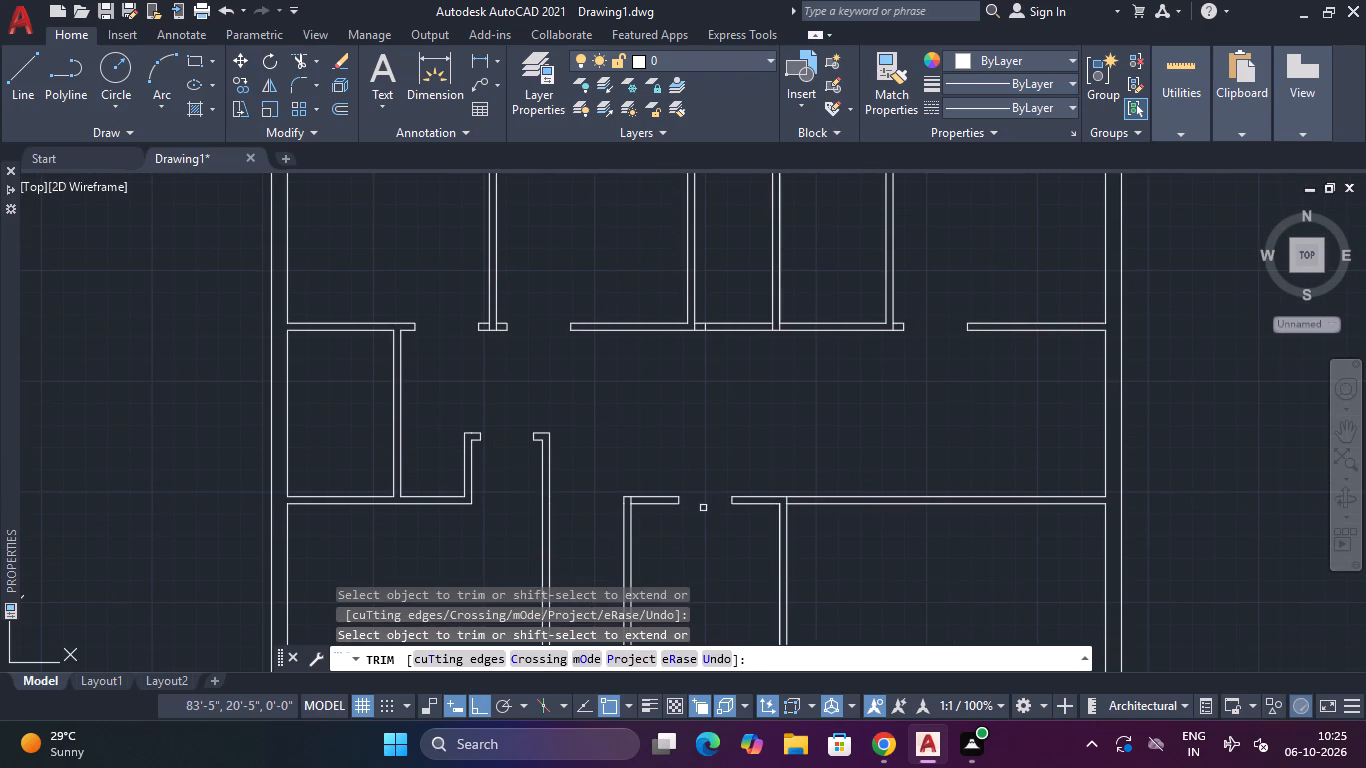
# Trim the leftover line crossing the wall thickness at the northwest corner of the middle lower room.
pyautogui.scroll(-4, 781, 420)
pyautogui.scroll(4, 781, 431)
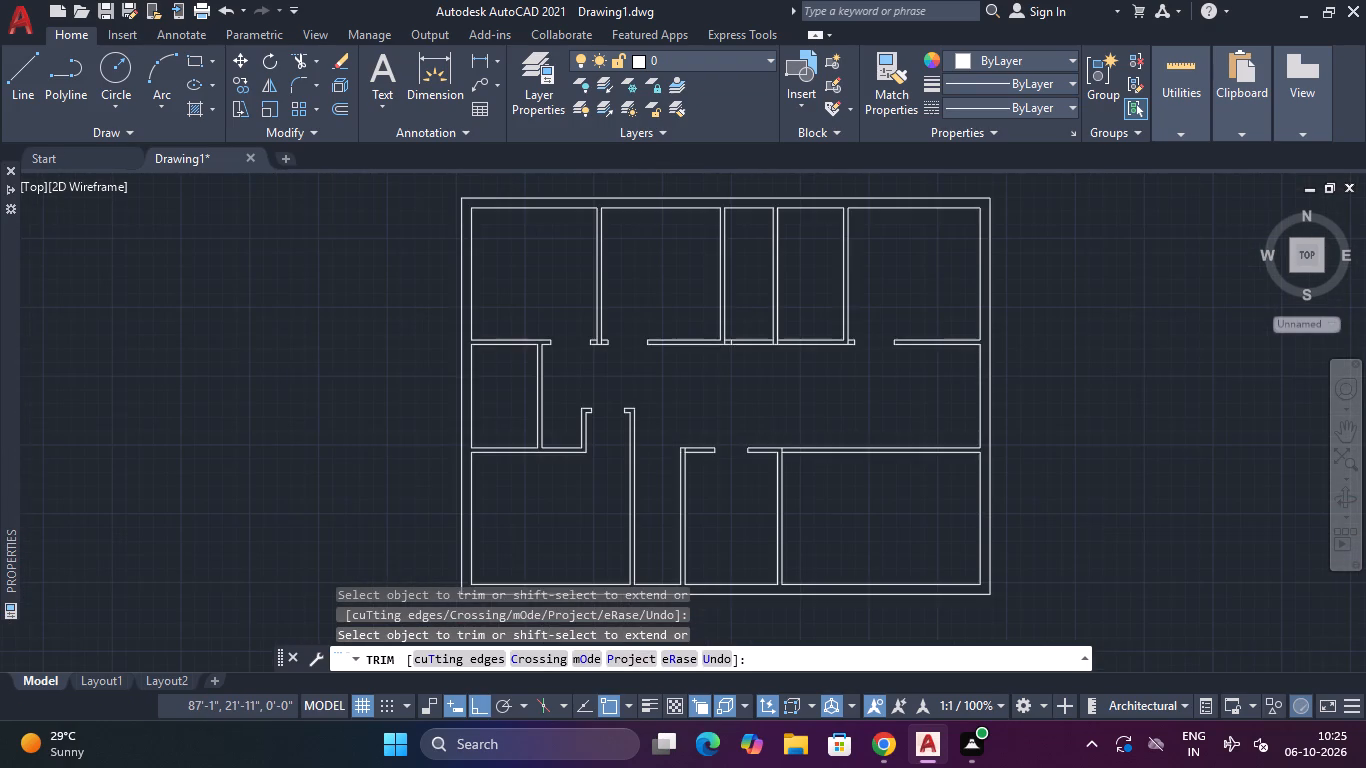
pyautogui.scroll(2, 781, 431)
pyautogui.scroll(-2, 781, 431)
pyautogui.scroll(5, 605, 472)
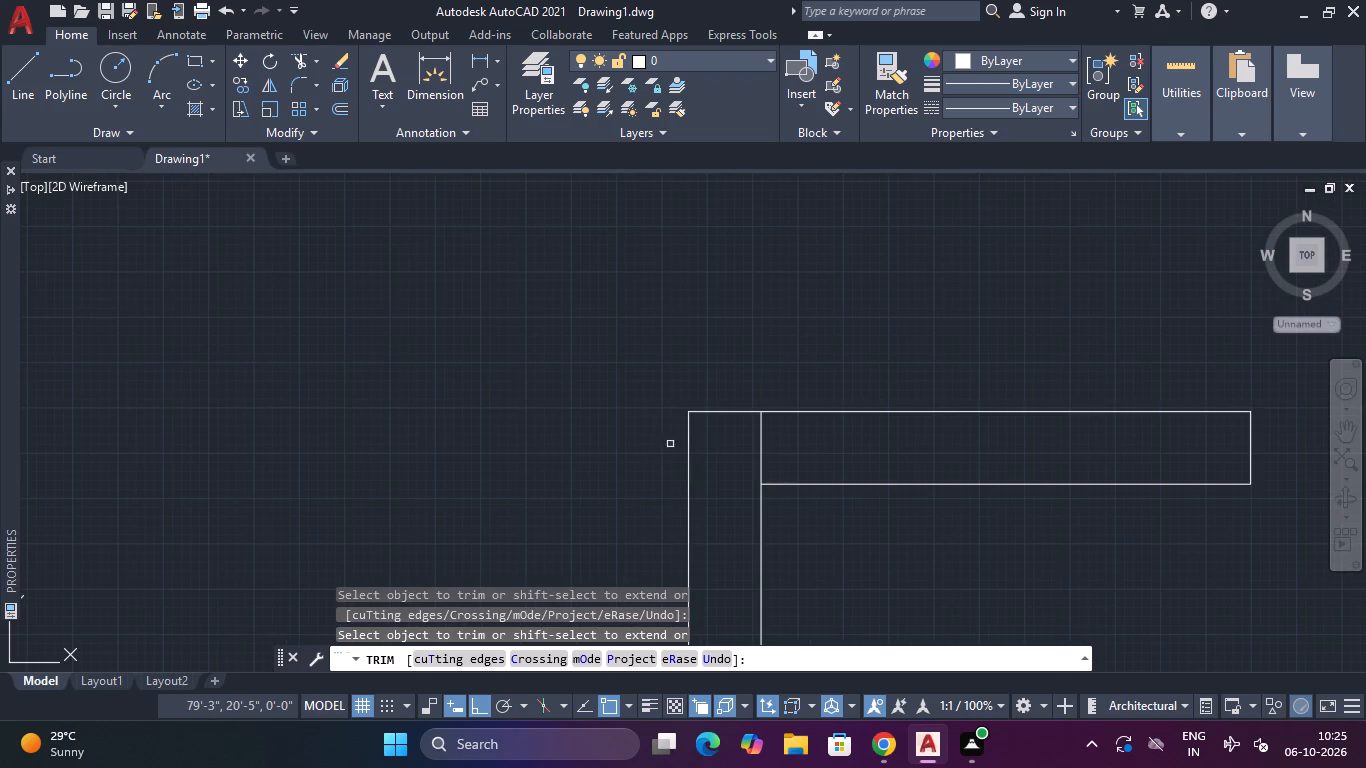
pyautogui.click(774, 439)
pyautogui.click(745, 448)
pyautogui.scroll(-5, 746, 450)
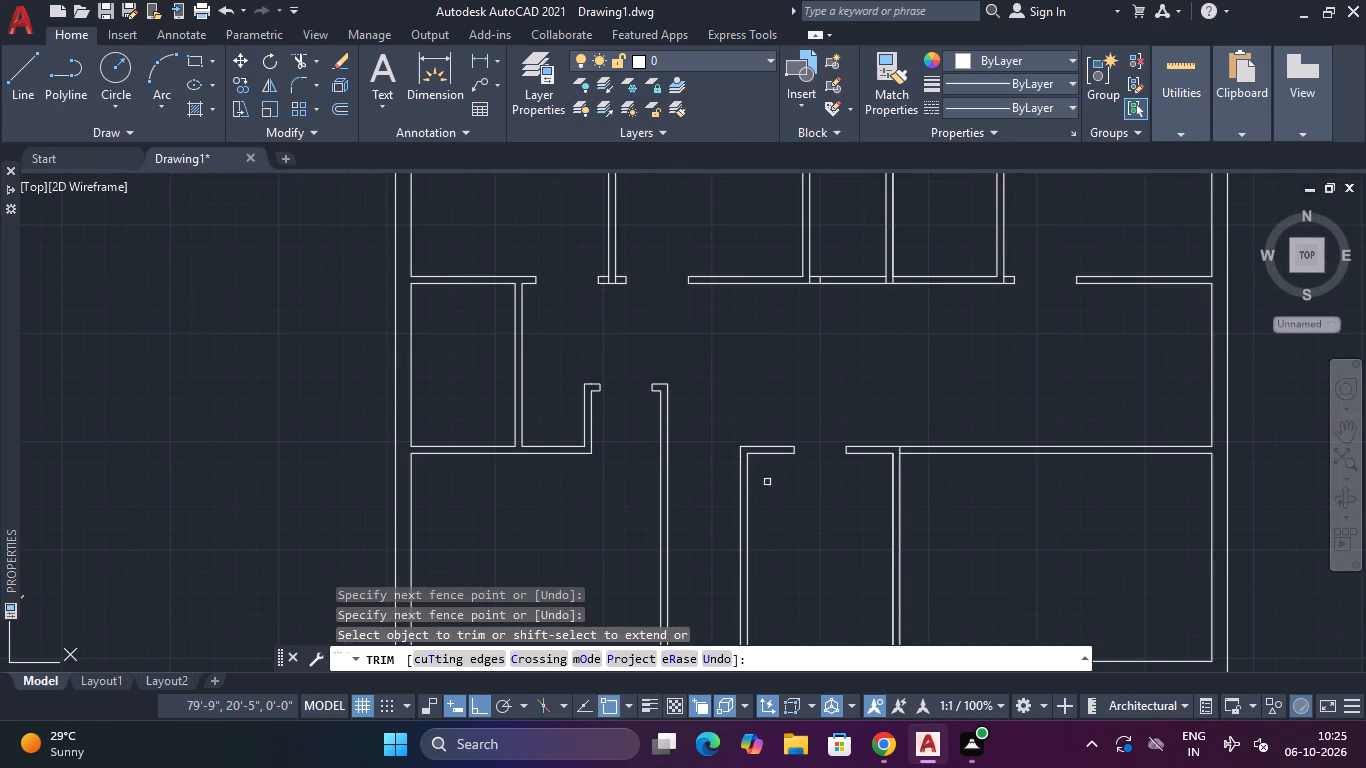
# Trim the first upper-row partition's face lines where they cross the hall's north wall.
pyautogui.moveTo(771, 310); pyautogui.dragTo(739, 408, button='middle')
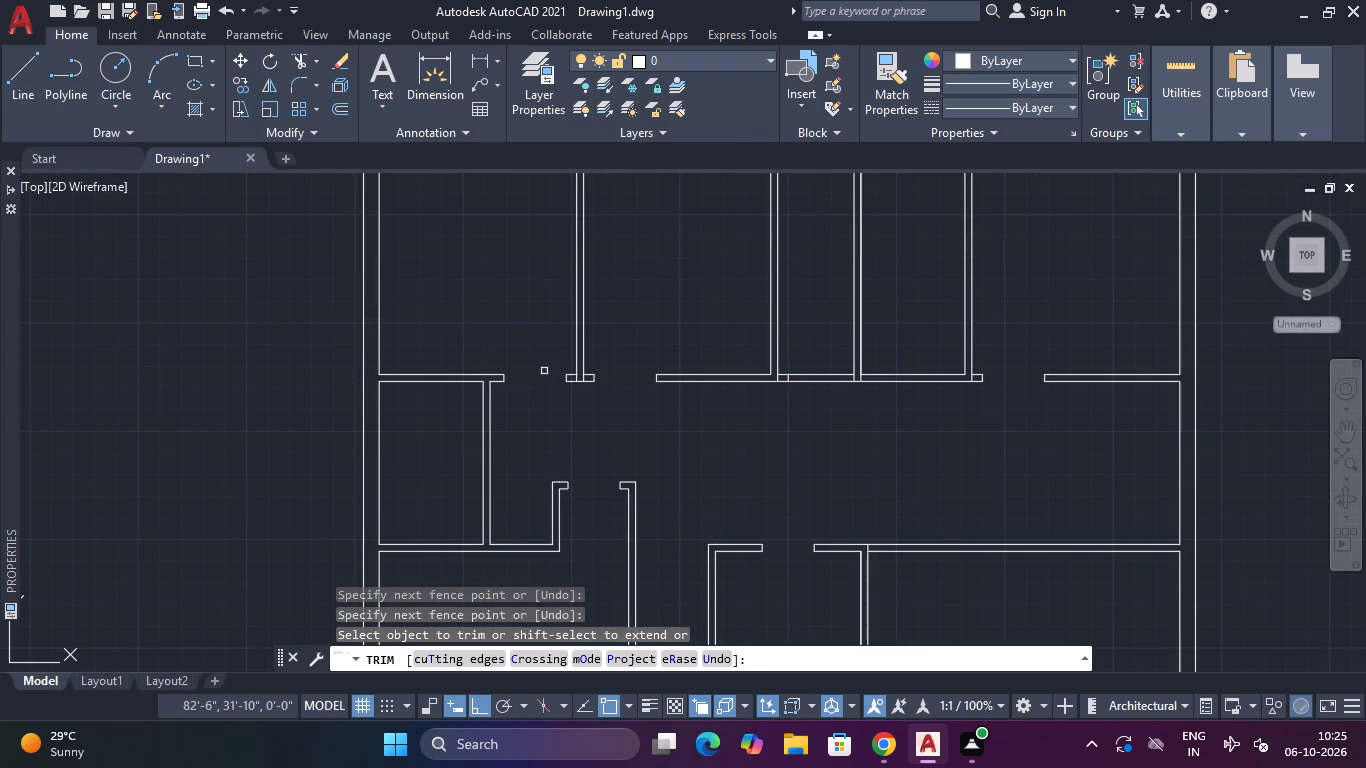
pyautogui.scroll(5, 581, 383)
pyautogui.click(617, 321)
pyautogui.click(502, 316)
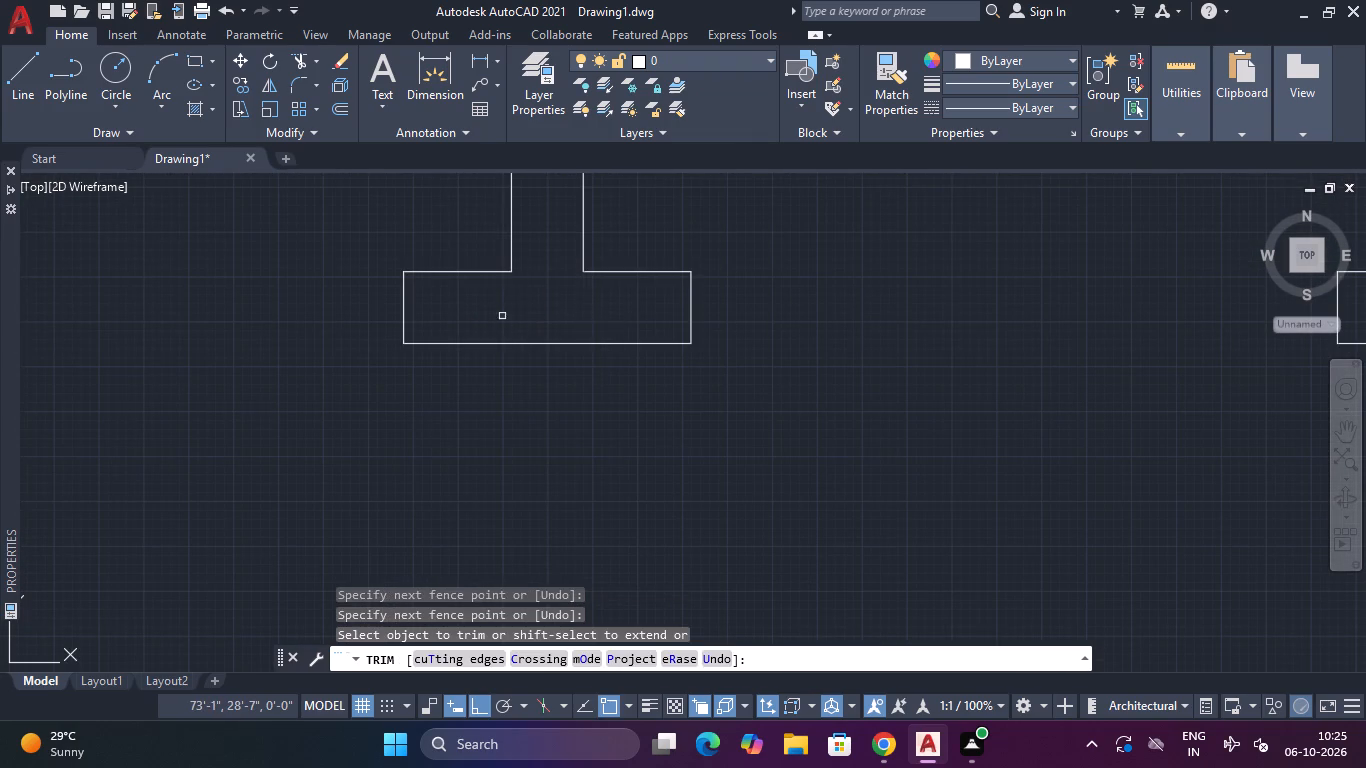
# Trim the second upper-row partition's east face line and the spare jamb line beside it within the hall's north wall.
pyautogui.scroll(-4, 582, 331)
pyautogui.moveTo(903, 365); pyautogui.dragTo(795, 421, button='middle')
pyautogui.scroll(3, 796, 403)
pyautogui.click(889, 324)
pyautogui.click(714, 333)
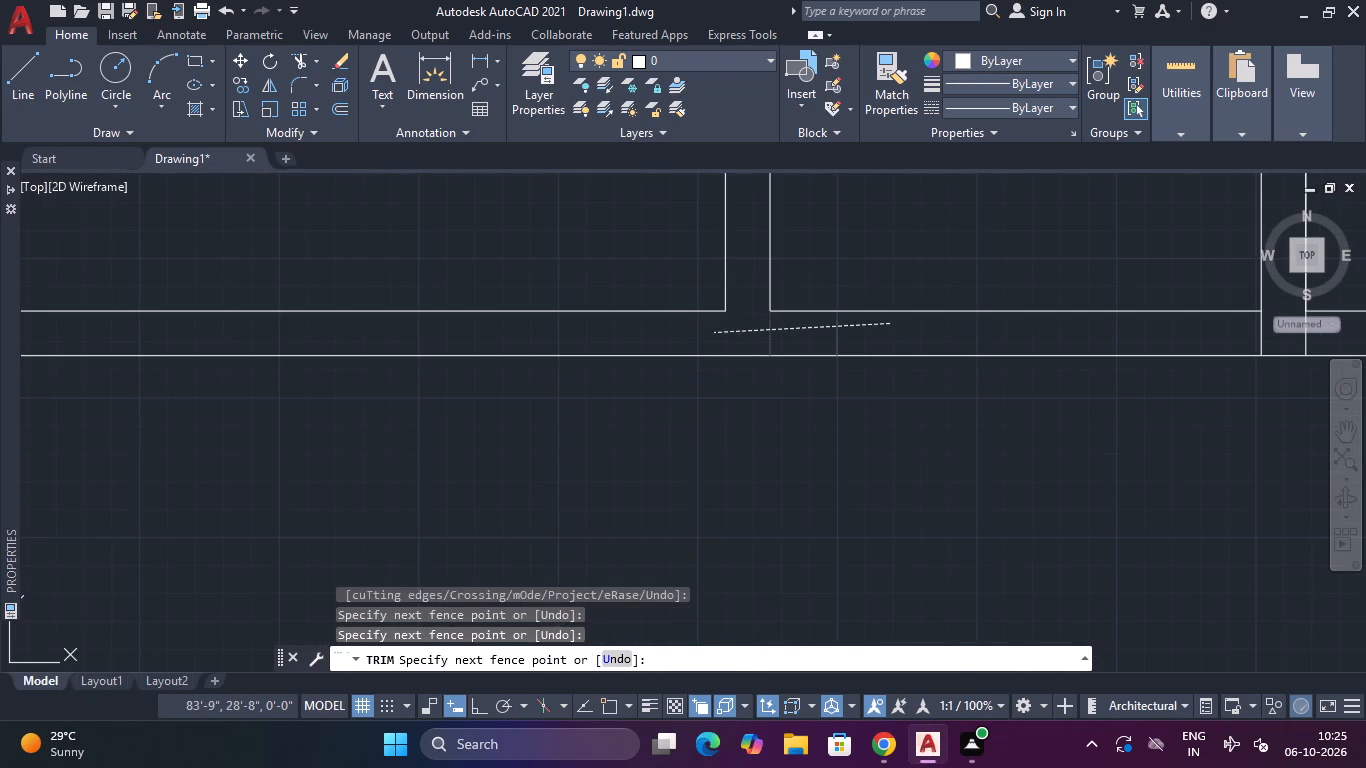
# Trim the third upper-row partition's face lines where they cross the hall's north wall.
pyautogui.scroll(-3, 746, 336)
pyautogui.moveTo(813, 370); pyautogui.dragTo(586, 401, button='middle')
pyautogui.scroll(3, 621, 376)
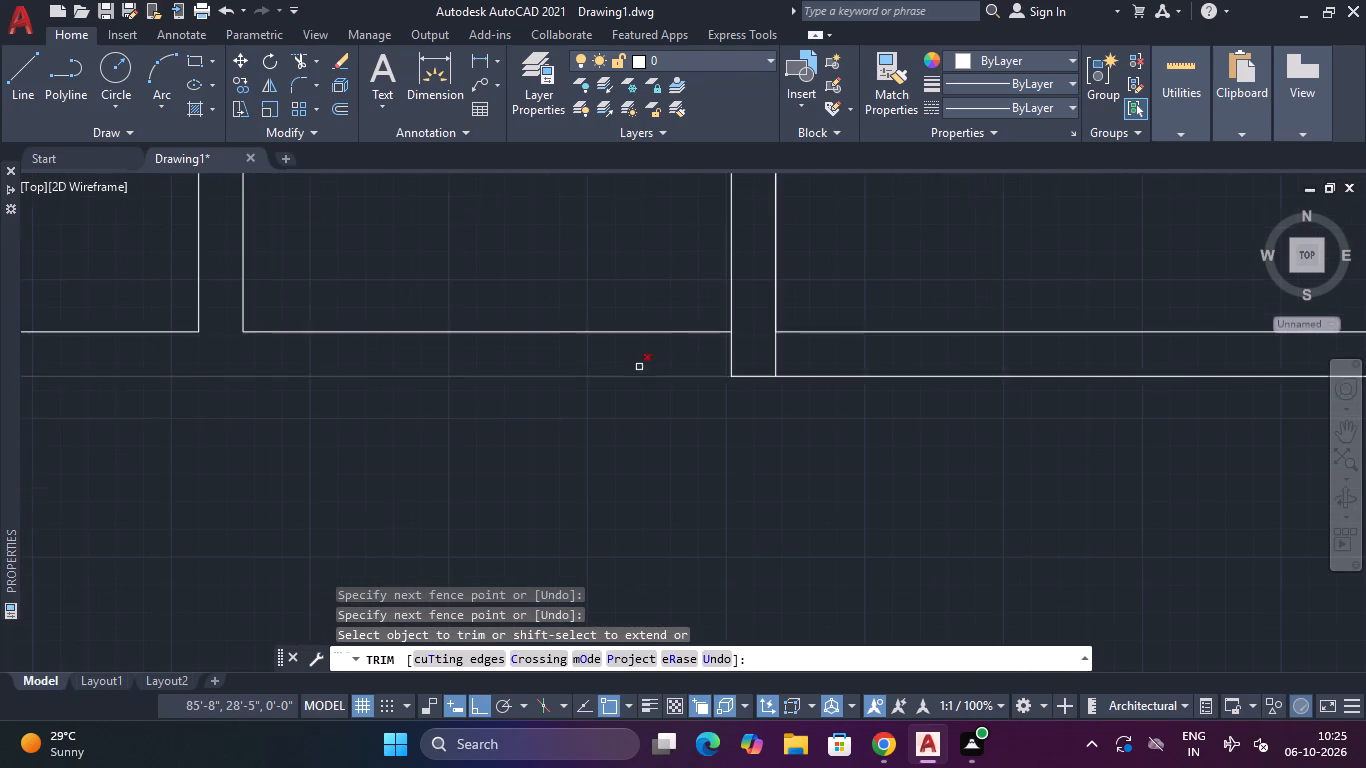
pyautogui.click(800, 348)
pyautogui.click(703, 360)
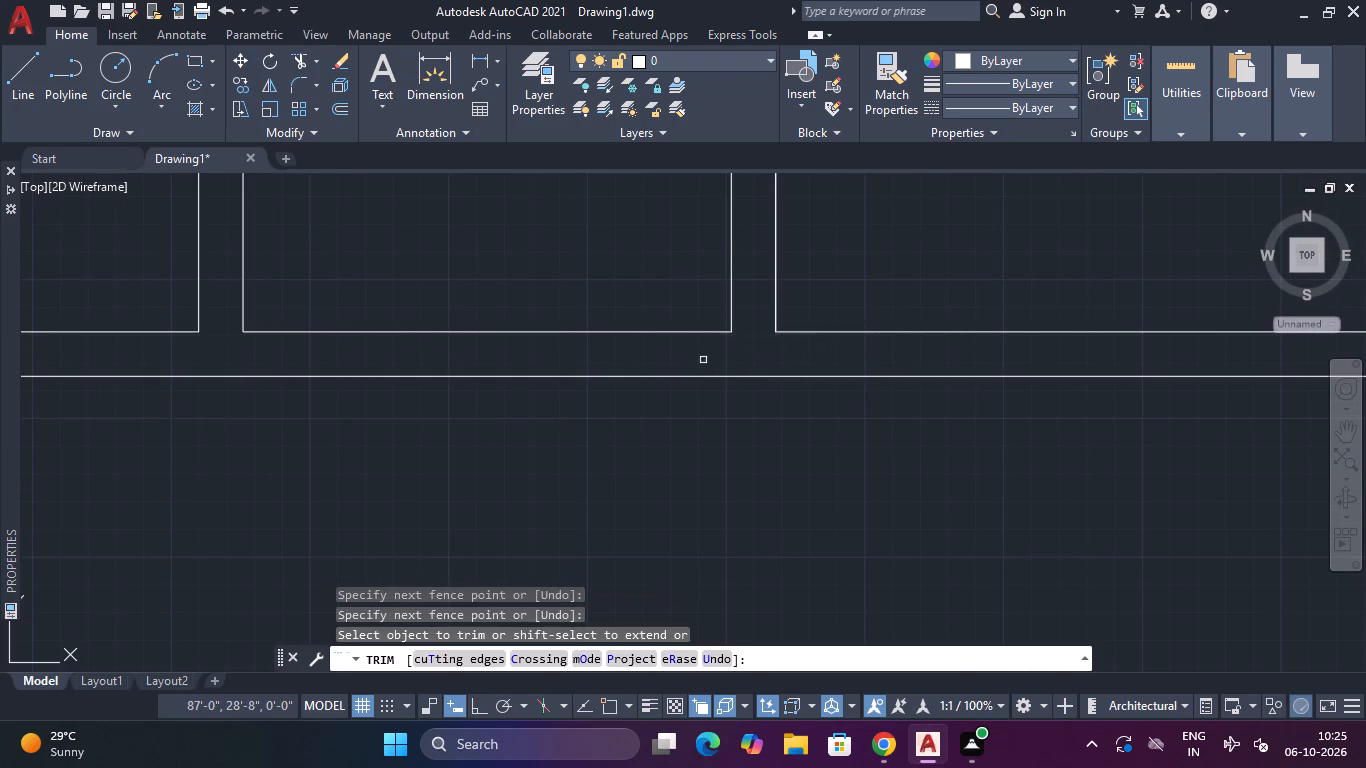
# Trim the fourth upper-row partition's east face line where it crosses the hall's north wall, and end the Trim command.
pyautogui.scroll(-5, 712, 364)
pyautogui.moveTo(770, 403); pyautogui.dragTo(706, 420, button='middle')
pyautogui.middleClick(704, 420)
pyautogui.scroll(6, 726, 375)
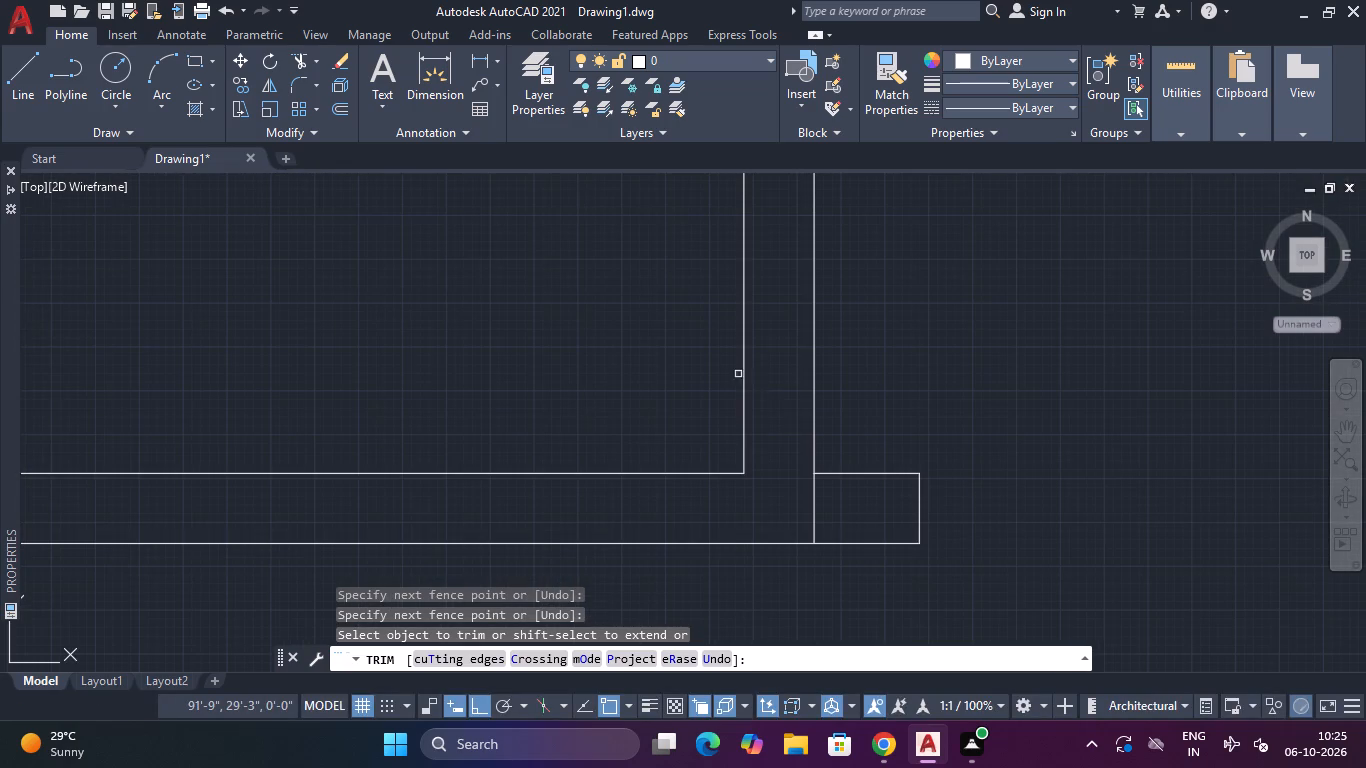
pyautogui.moveTo(832, 501); pyautogui.dragTo(802, 501)
pyautogui.click(776, 495)
pyautogui.scroll(-9, 776, 491)
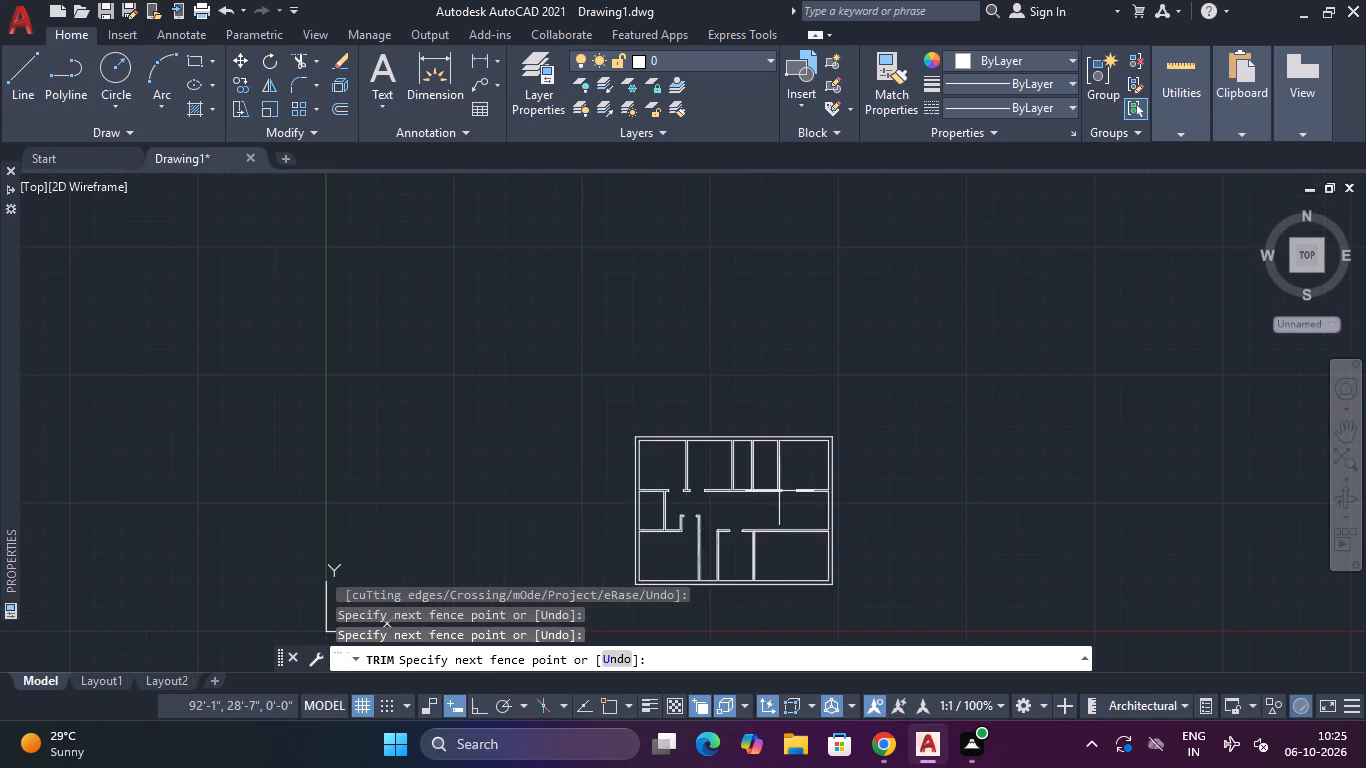
pyautogui.scroll(3, 780, 490)
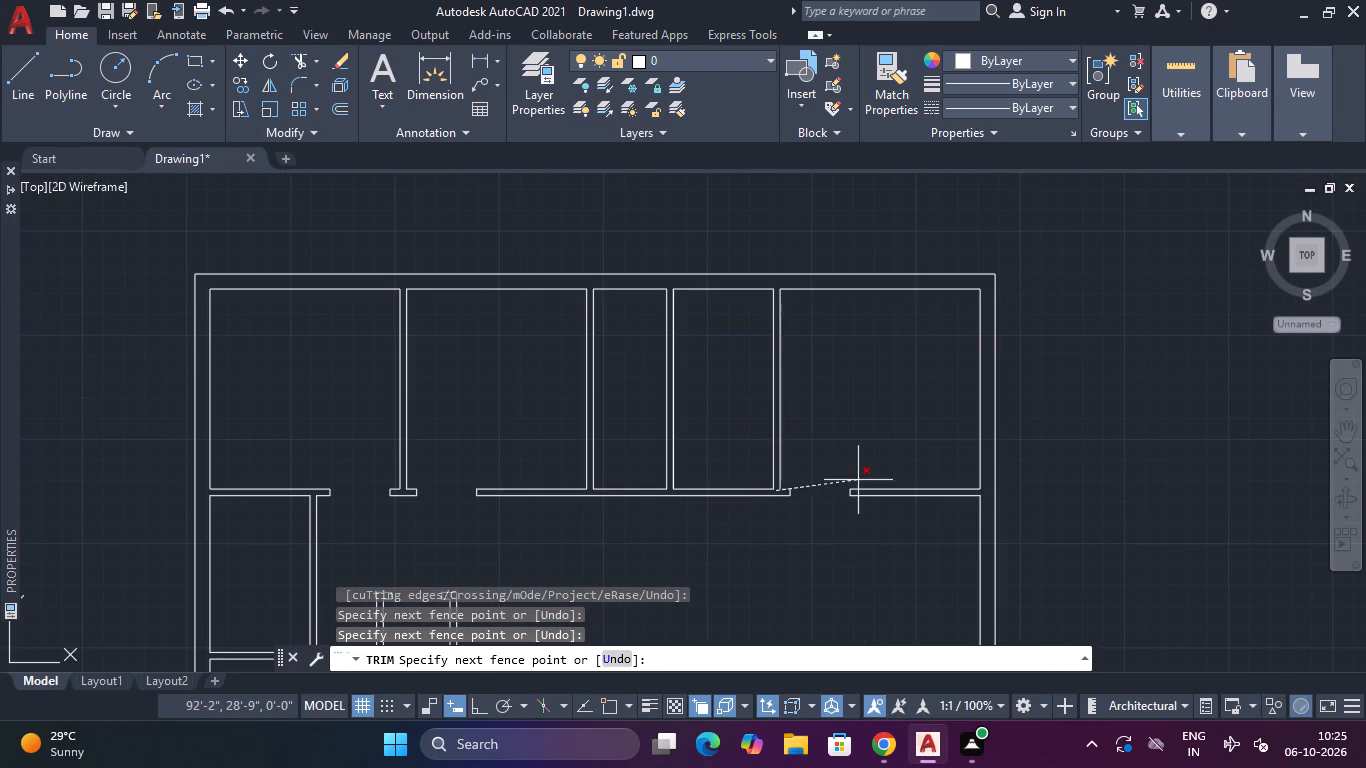
pyautogui.scroll(3, 774, 493)
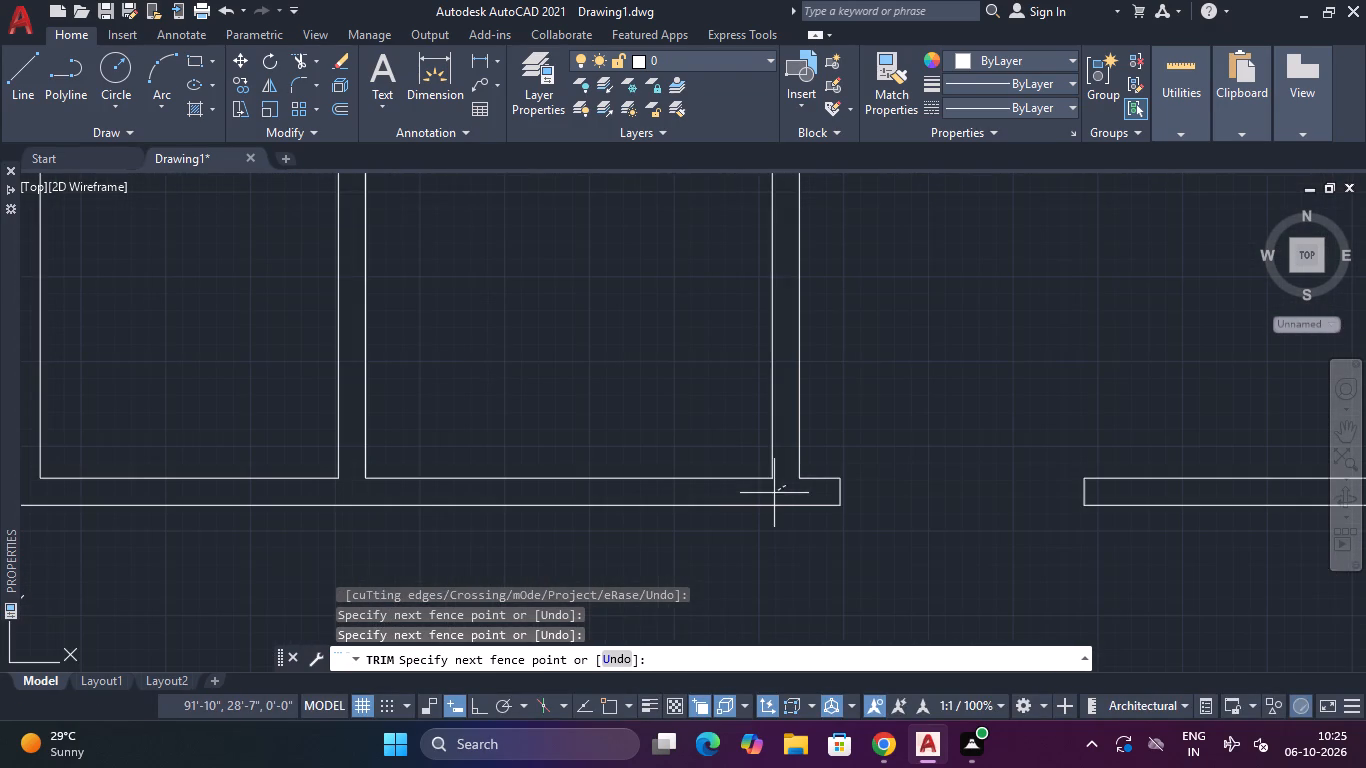
pyautogui.click(782, 486)
pyautogui.scroll(-4, 782, 486)
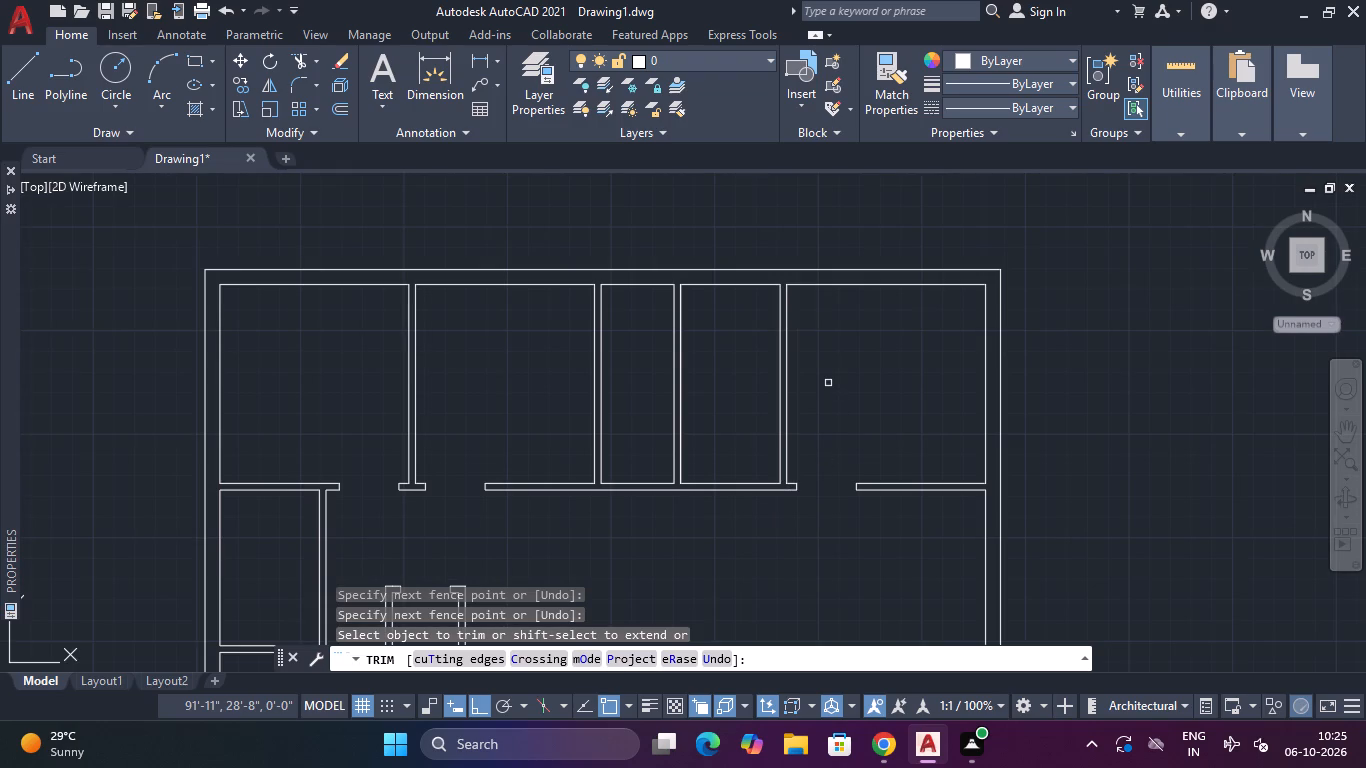
pyautogui.press('Escape')
pyautogui.press('Escape')
pyautogui.press('Escape')
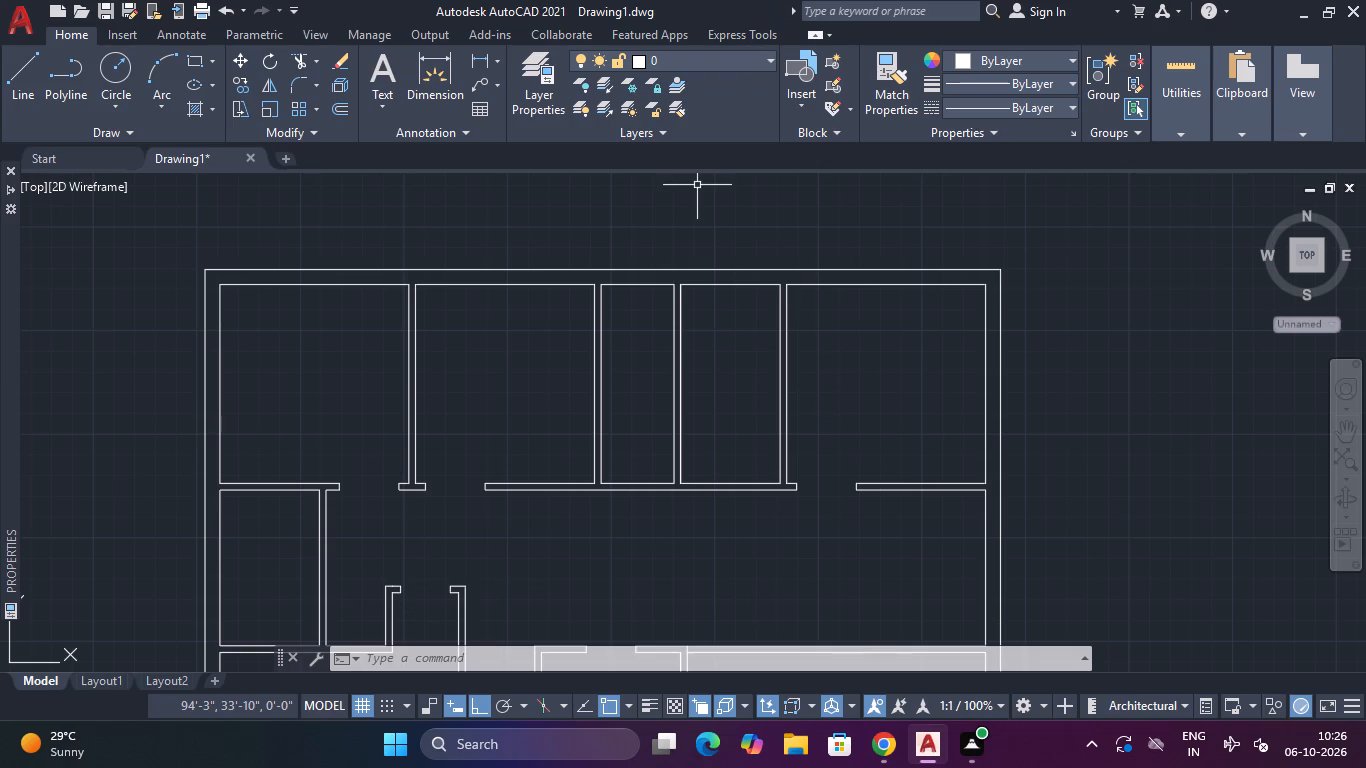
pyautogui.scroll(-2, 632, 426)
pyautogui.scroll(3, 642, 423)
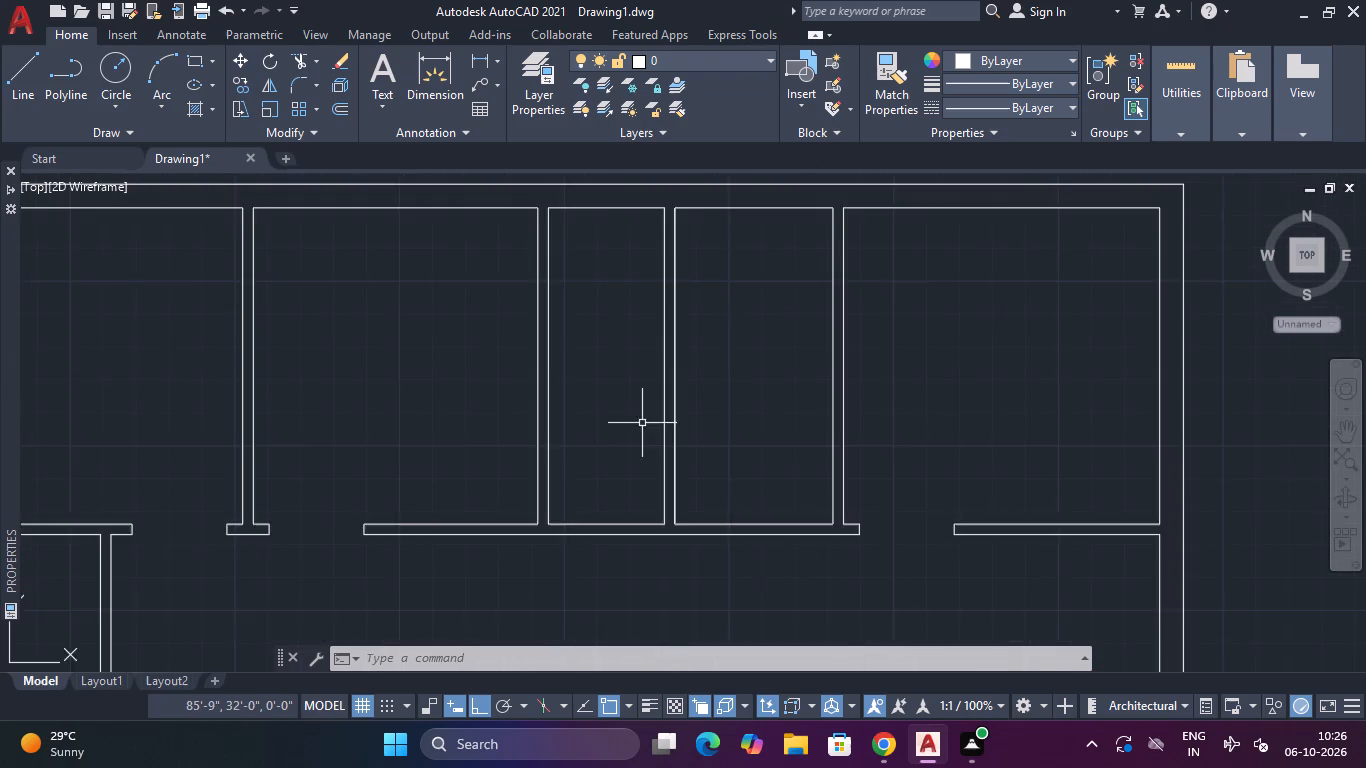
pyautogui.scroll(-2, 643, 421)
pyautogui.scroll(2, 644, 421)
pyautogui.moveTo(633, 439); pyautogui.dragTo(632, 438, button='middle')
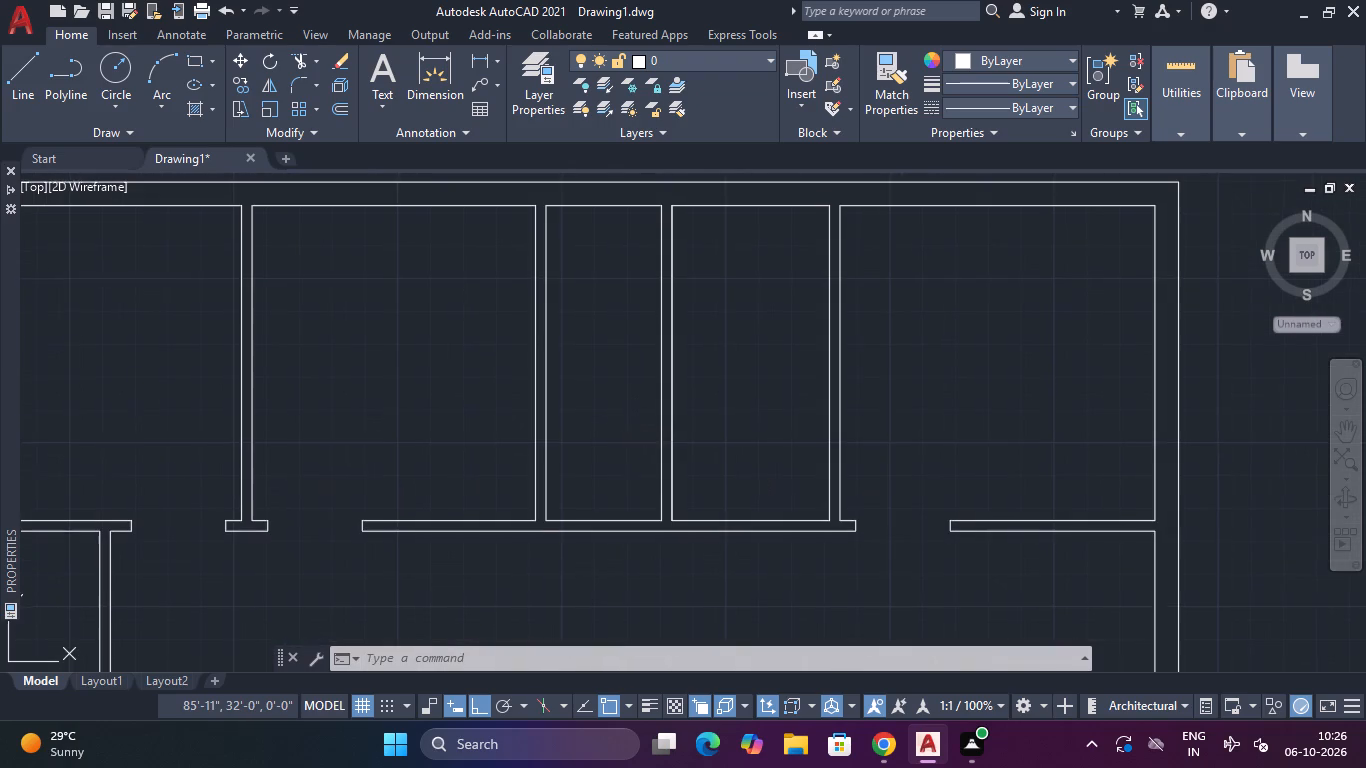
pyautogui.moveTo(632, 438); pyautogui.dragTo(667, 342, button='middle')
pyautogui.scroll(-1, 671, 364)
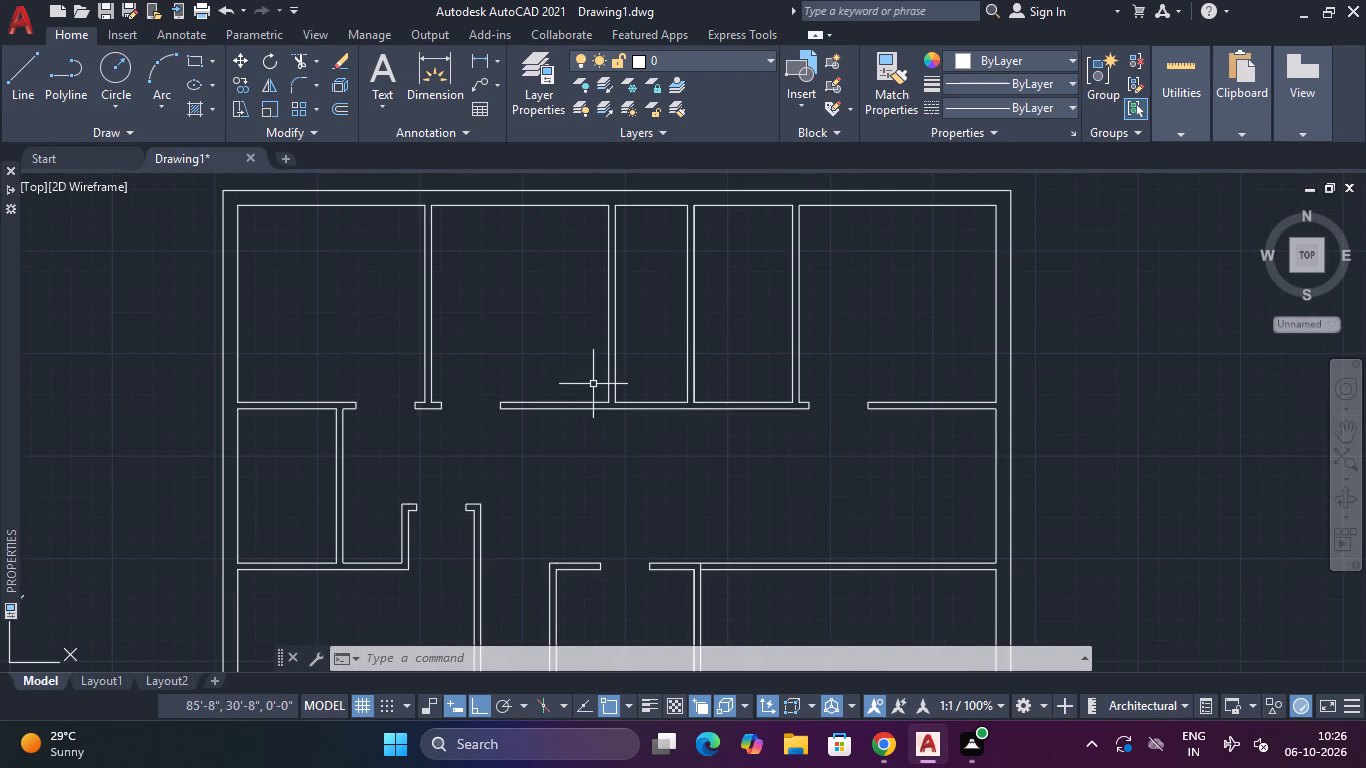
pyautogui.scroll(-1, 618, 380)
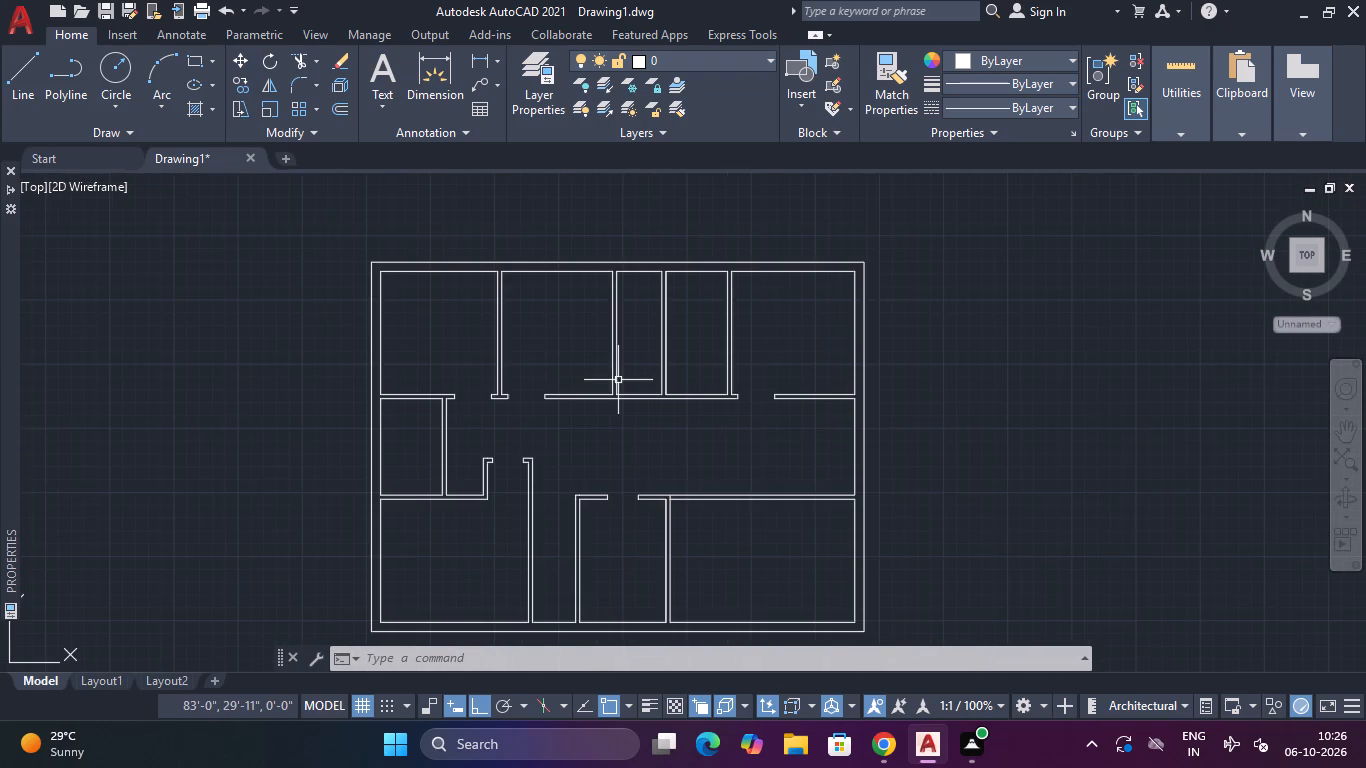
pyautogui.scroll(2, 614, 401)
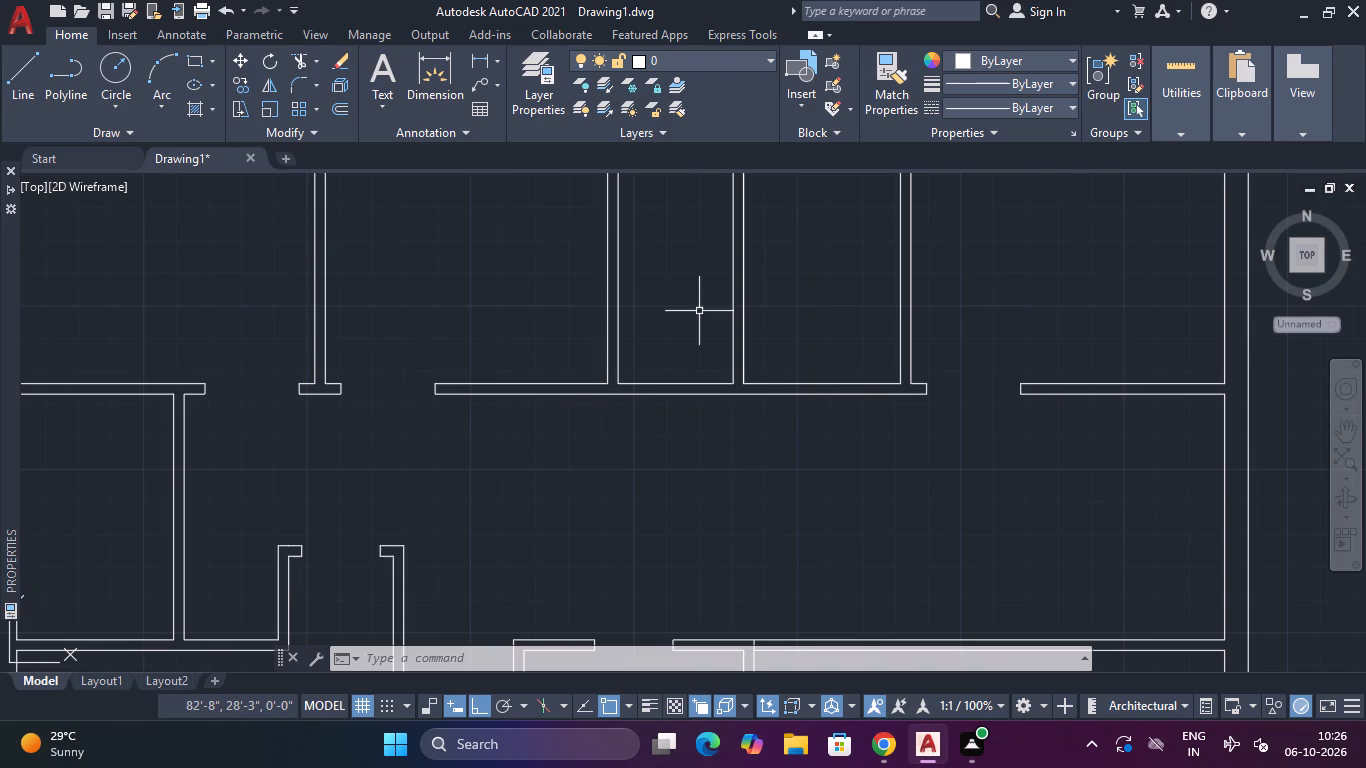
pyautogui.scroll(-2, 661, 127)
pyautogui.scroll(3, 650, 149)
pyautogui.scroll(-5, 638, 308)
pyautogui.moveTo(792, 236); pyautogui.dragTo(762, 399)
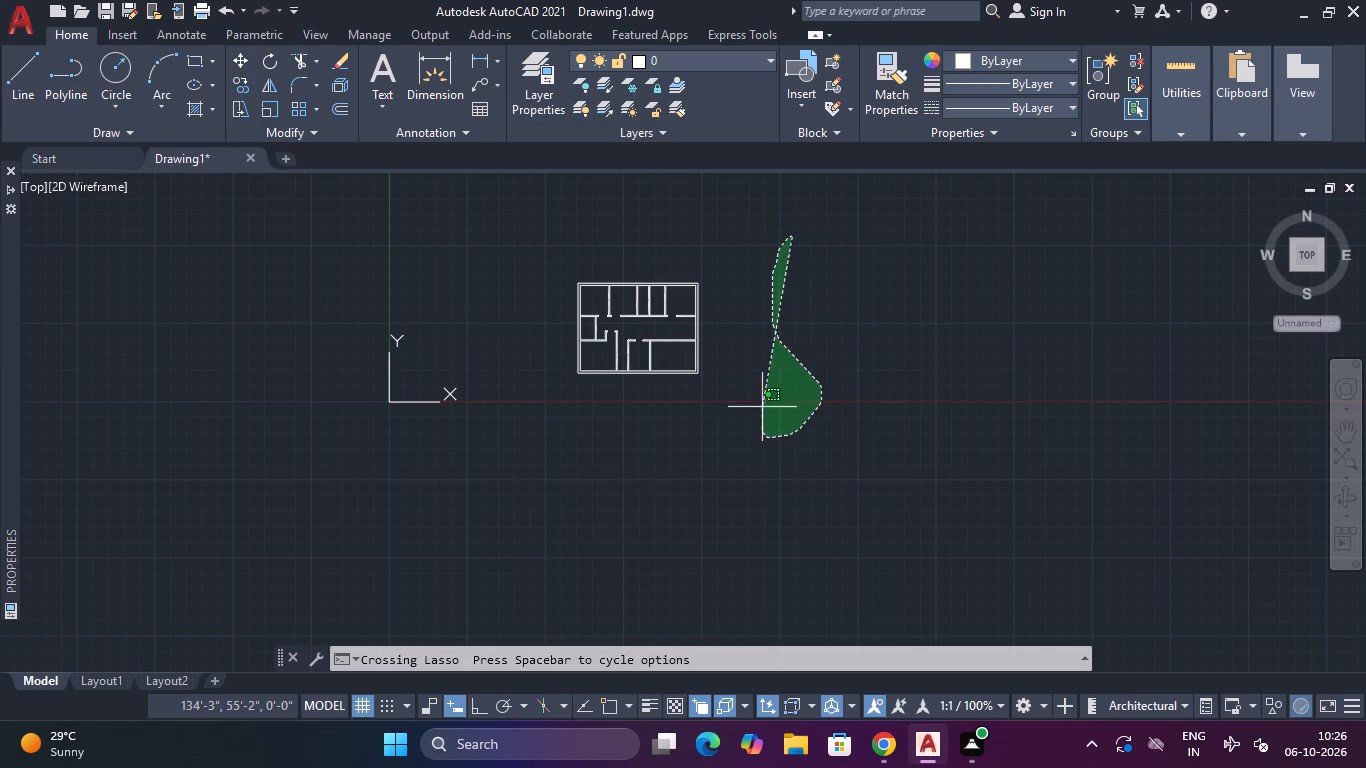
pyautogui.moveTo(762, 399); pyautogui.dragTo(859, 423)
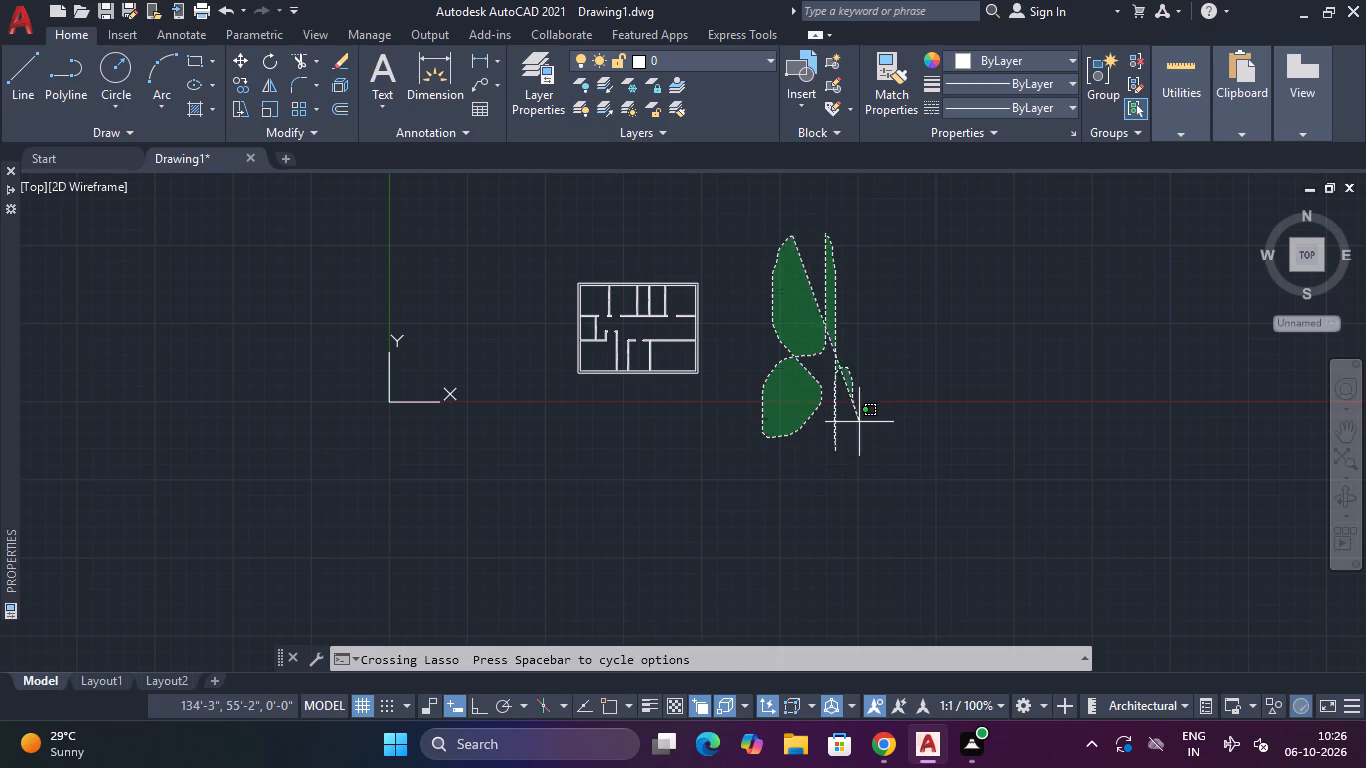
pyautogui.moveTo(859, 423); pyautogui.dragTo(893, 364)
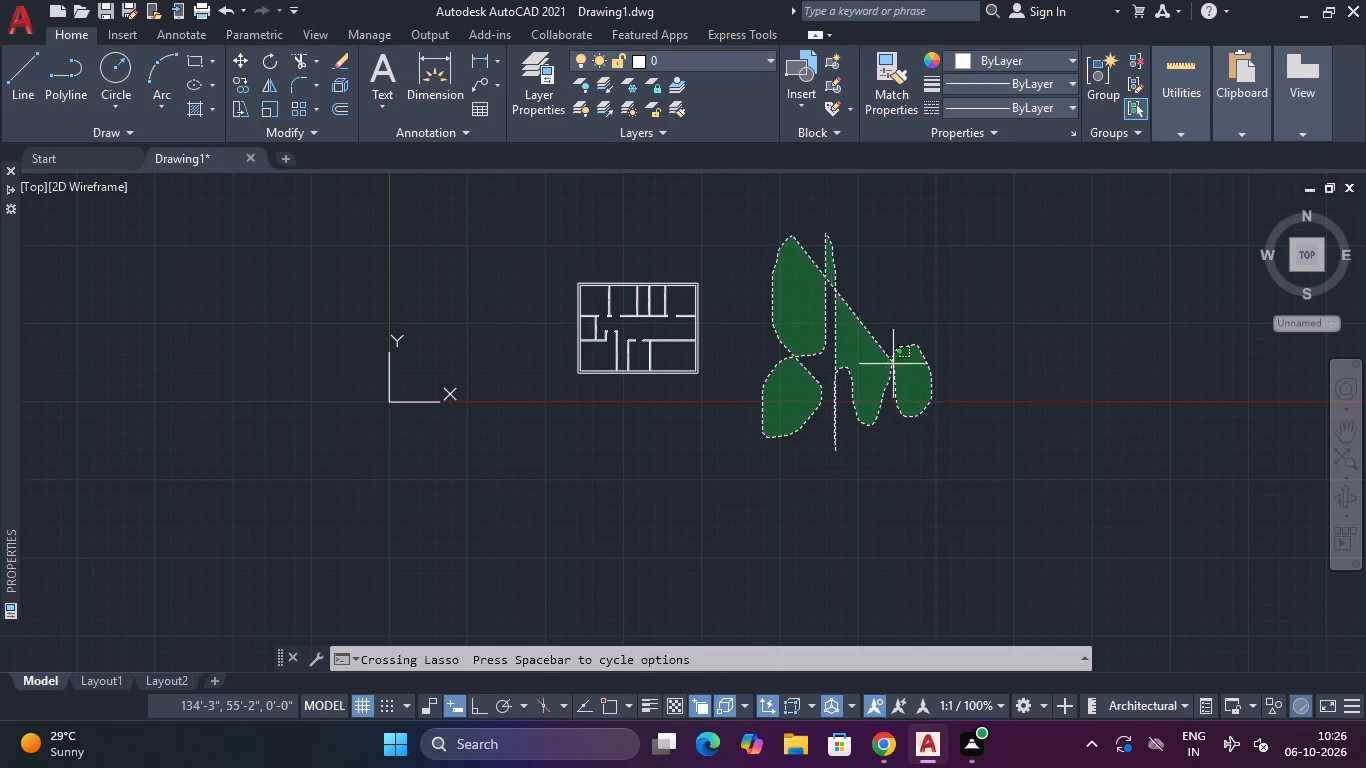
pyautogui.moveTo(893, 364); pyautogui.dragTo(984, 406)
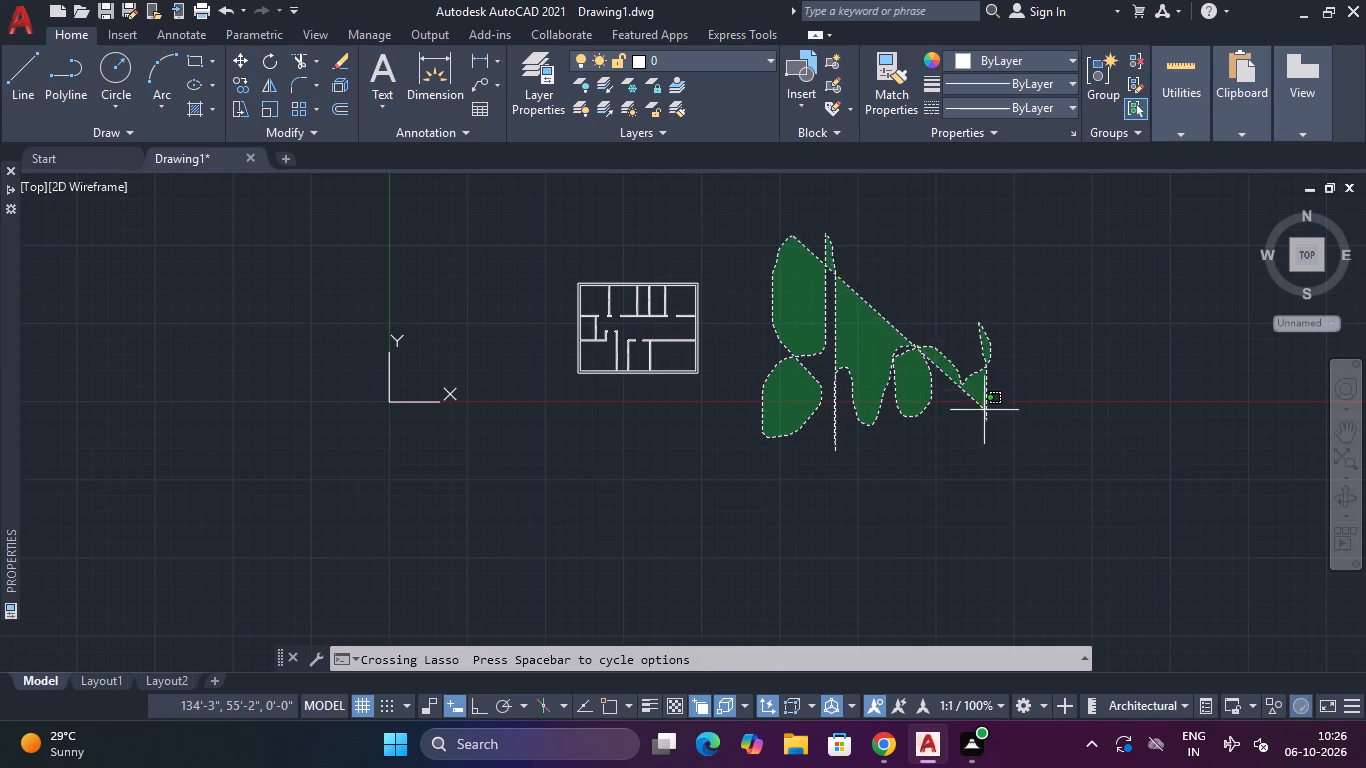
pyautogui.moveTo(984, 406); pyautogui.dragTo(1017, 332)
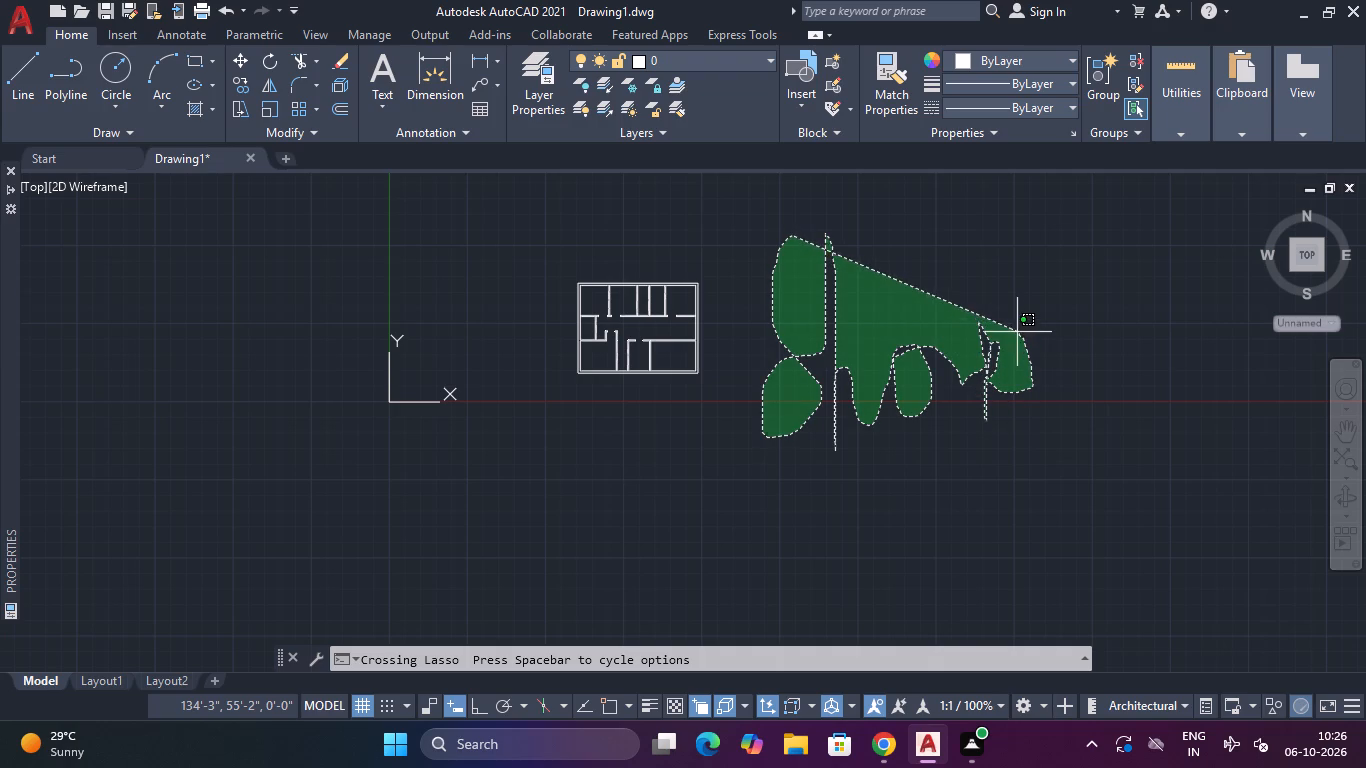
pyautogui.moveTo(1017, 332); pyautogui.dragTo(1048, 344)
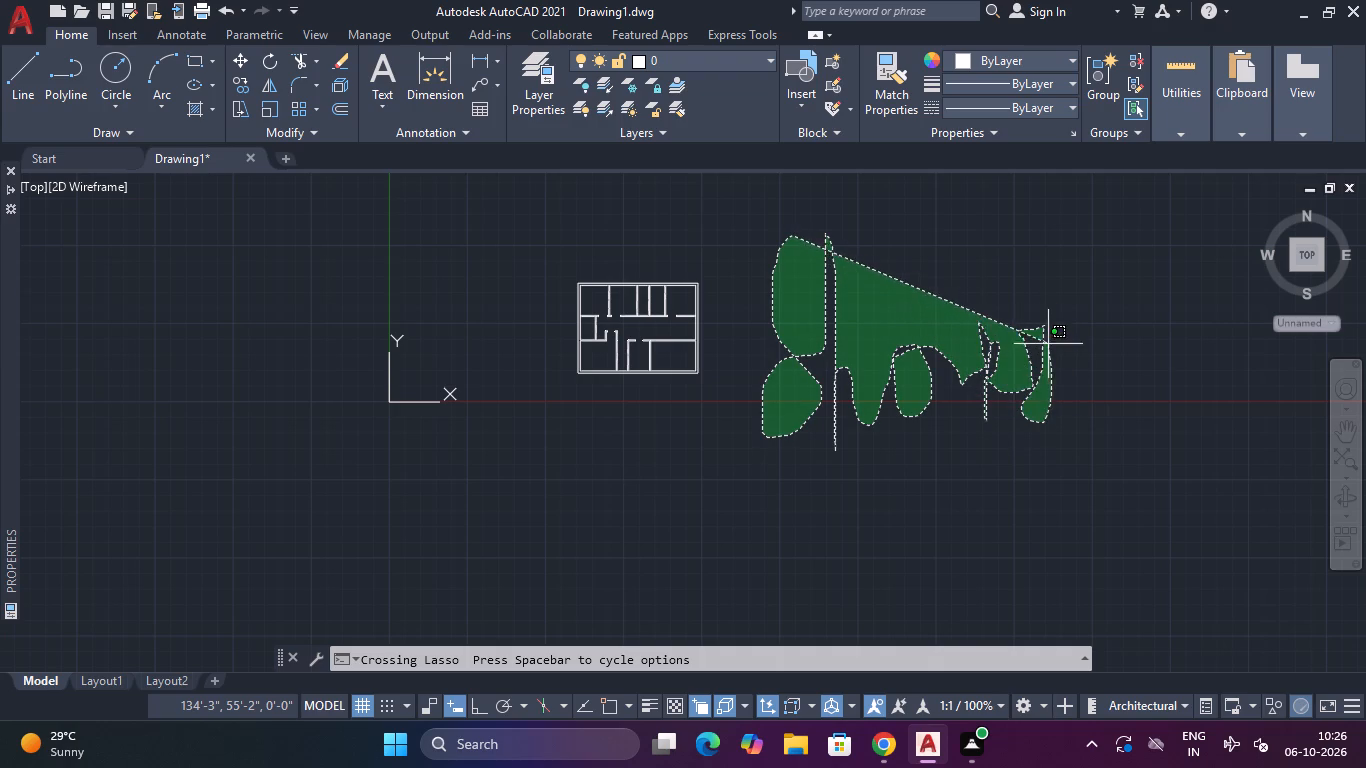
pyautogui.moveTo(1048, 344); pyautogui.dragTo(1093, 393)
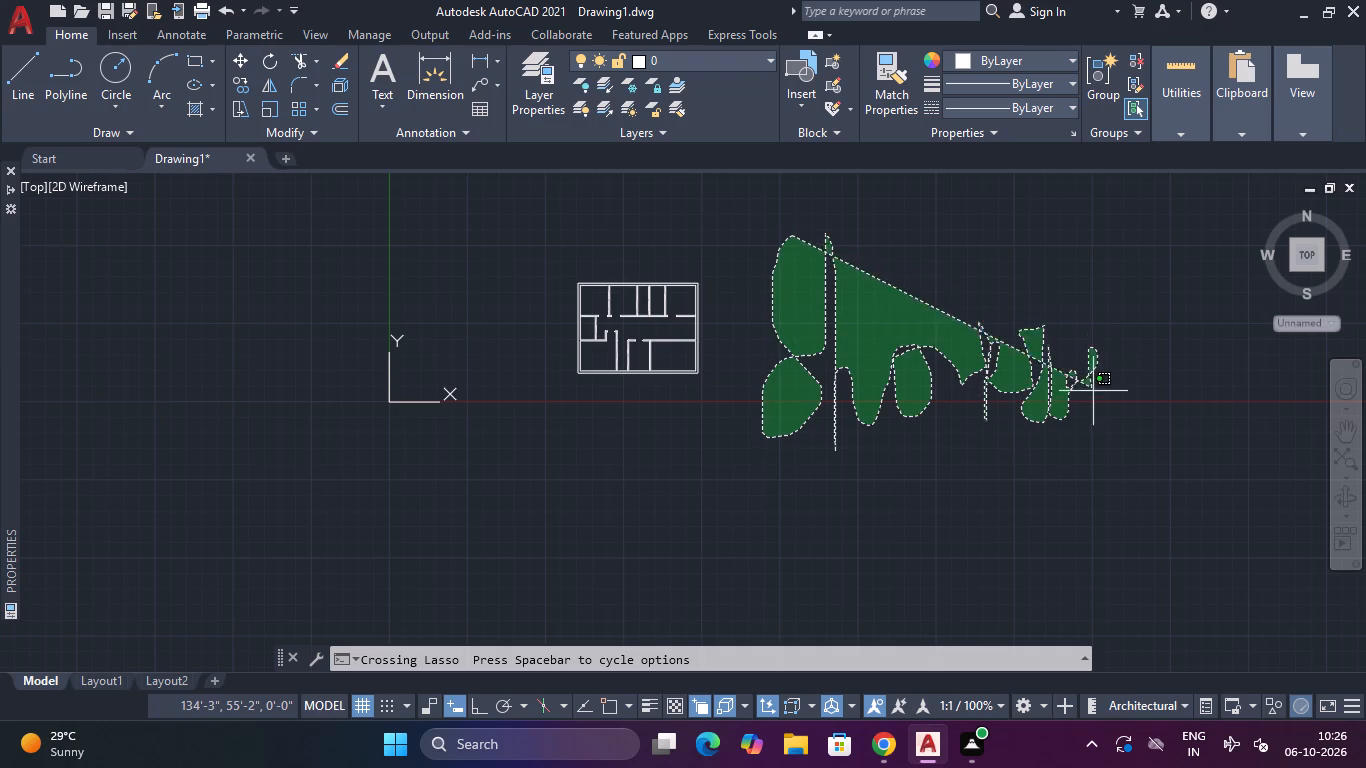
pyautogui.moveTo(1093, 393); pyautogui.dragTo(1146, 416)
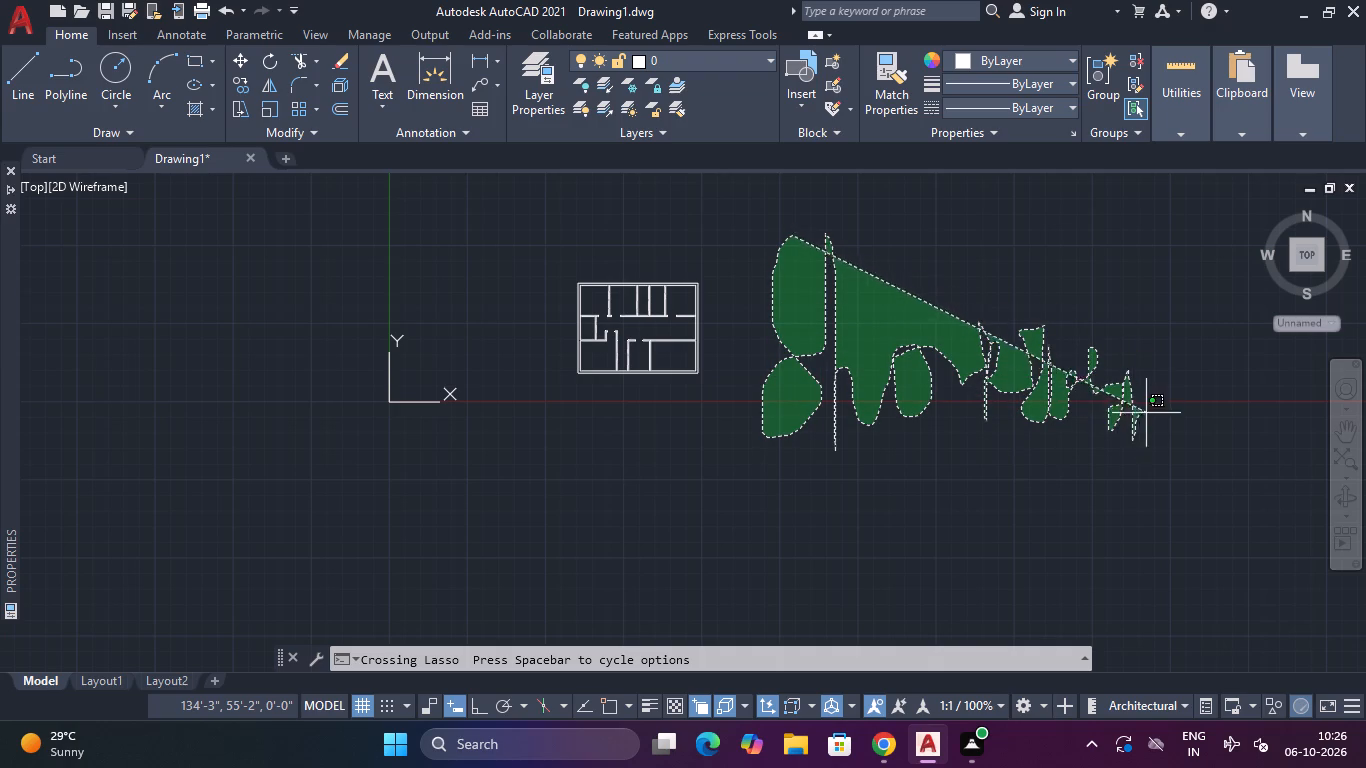
# Select the entire floor plan and join its wall lines into polylines.
pyautogui.moveTo(1146, 416); pyautogui.dragTo(1178, 427)
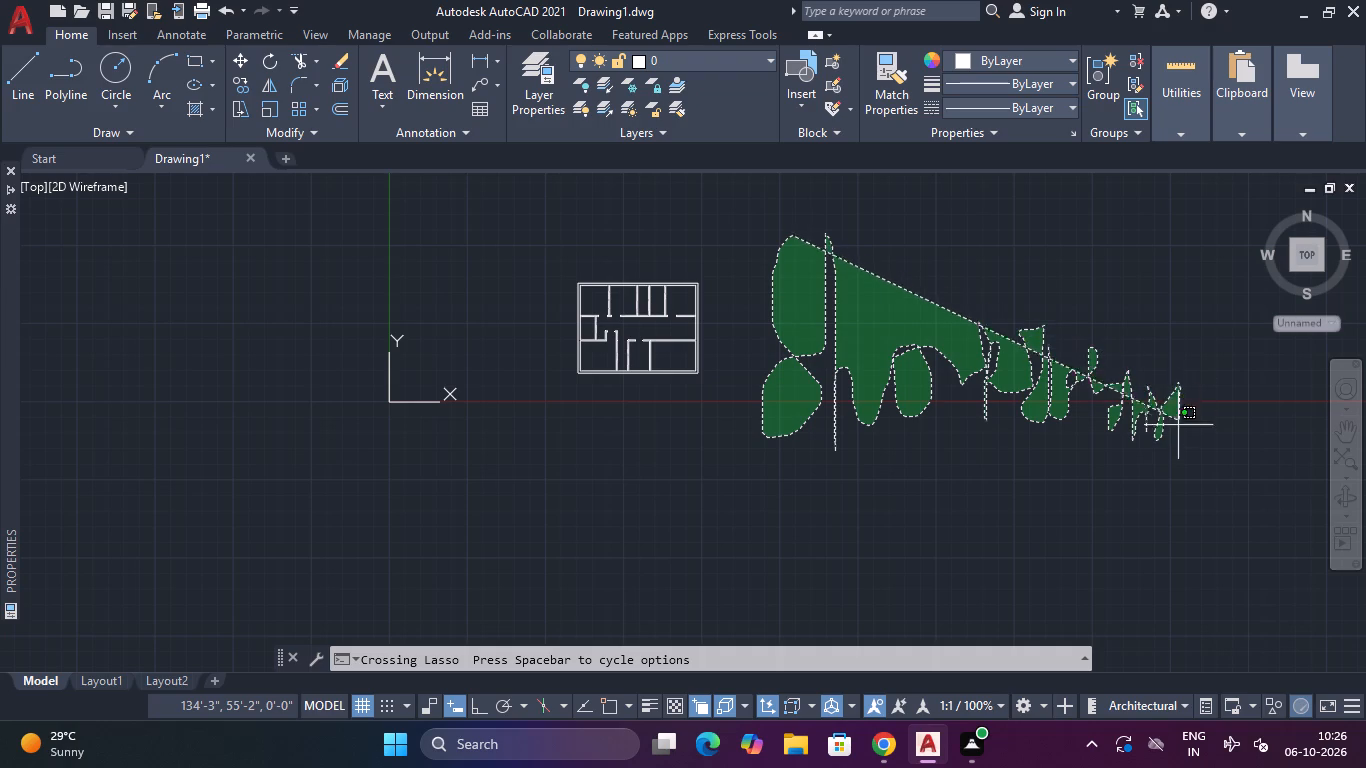
pyautogui.moveTo(1178, 427); pyautogui.dragTo(1158, 414)
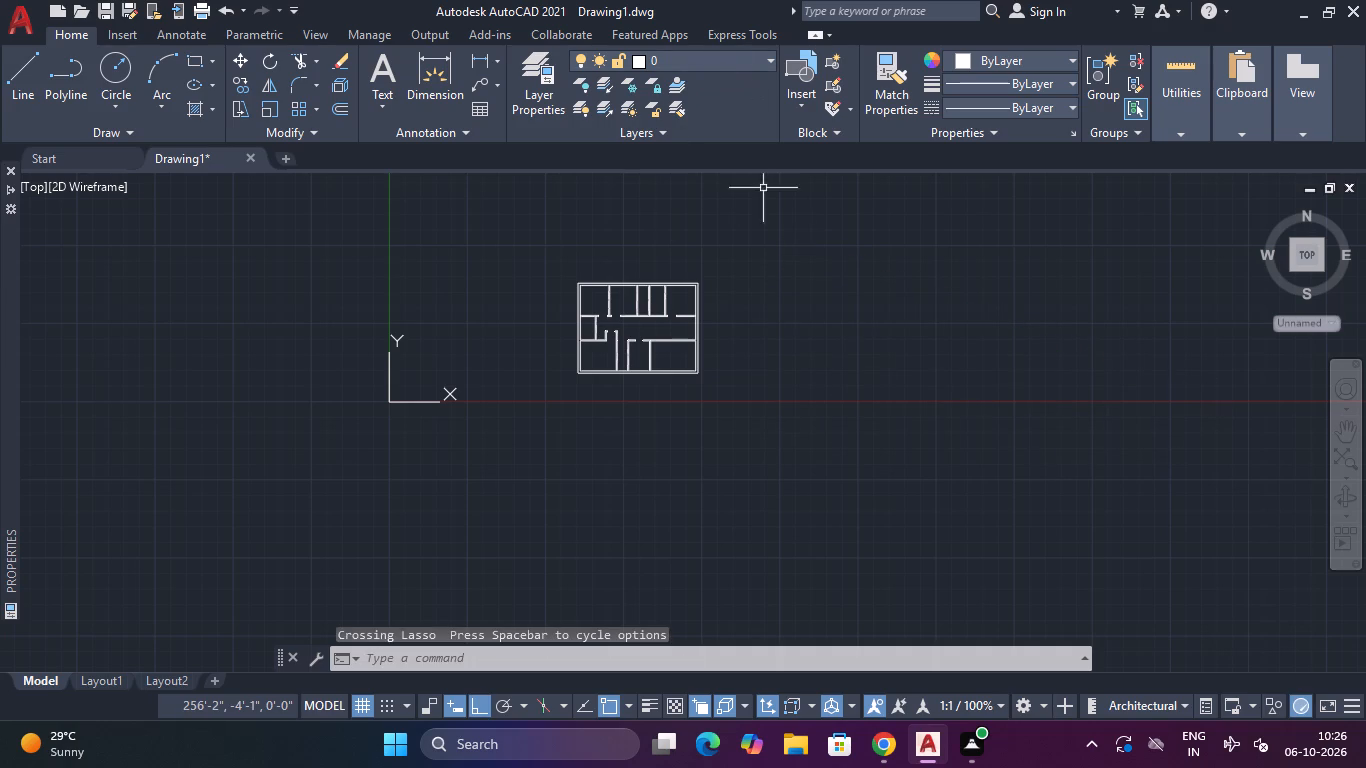
pyautogui.click(774, 232)
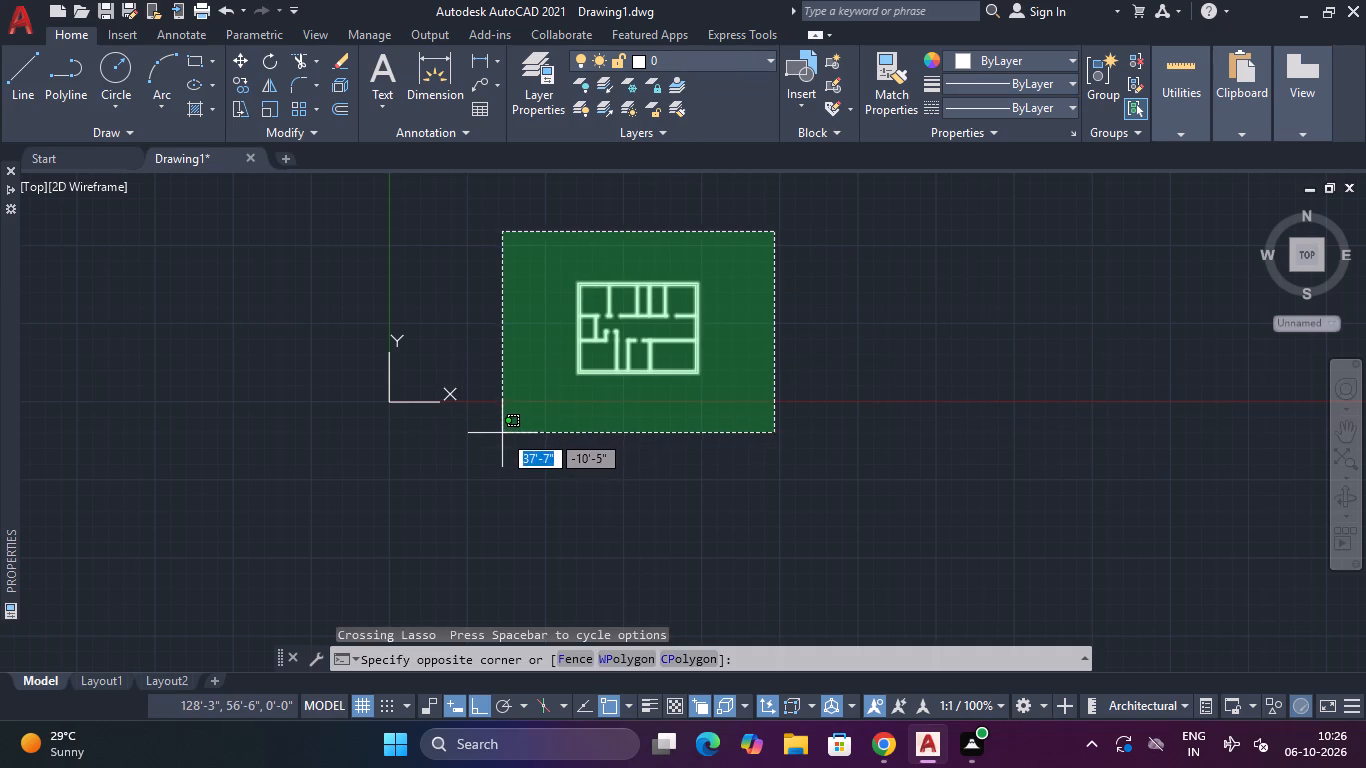
pyautogui.click(508, 427)
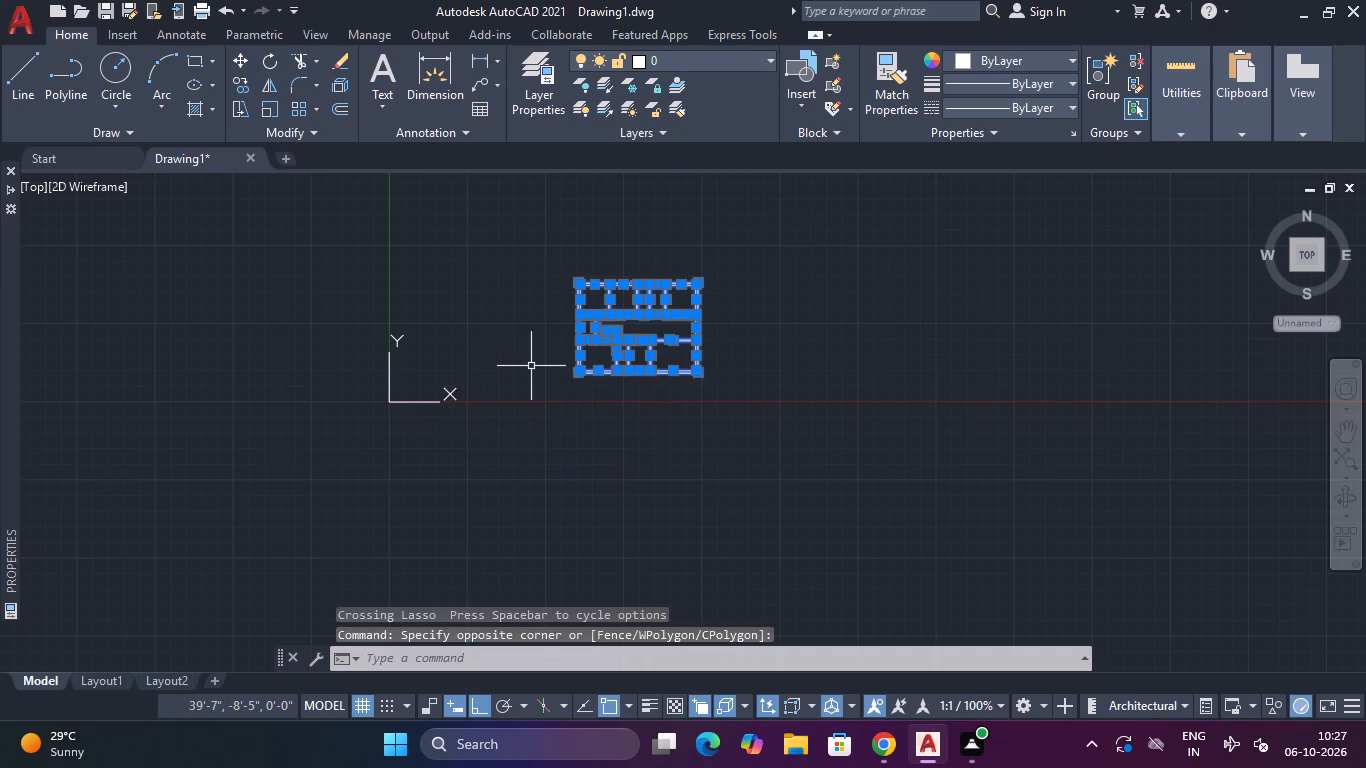
pyautogui.press('j')
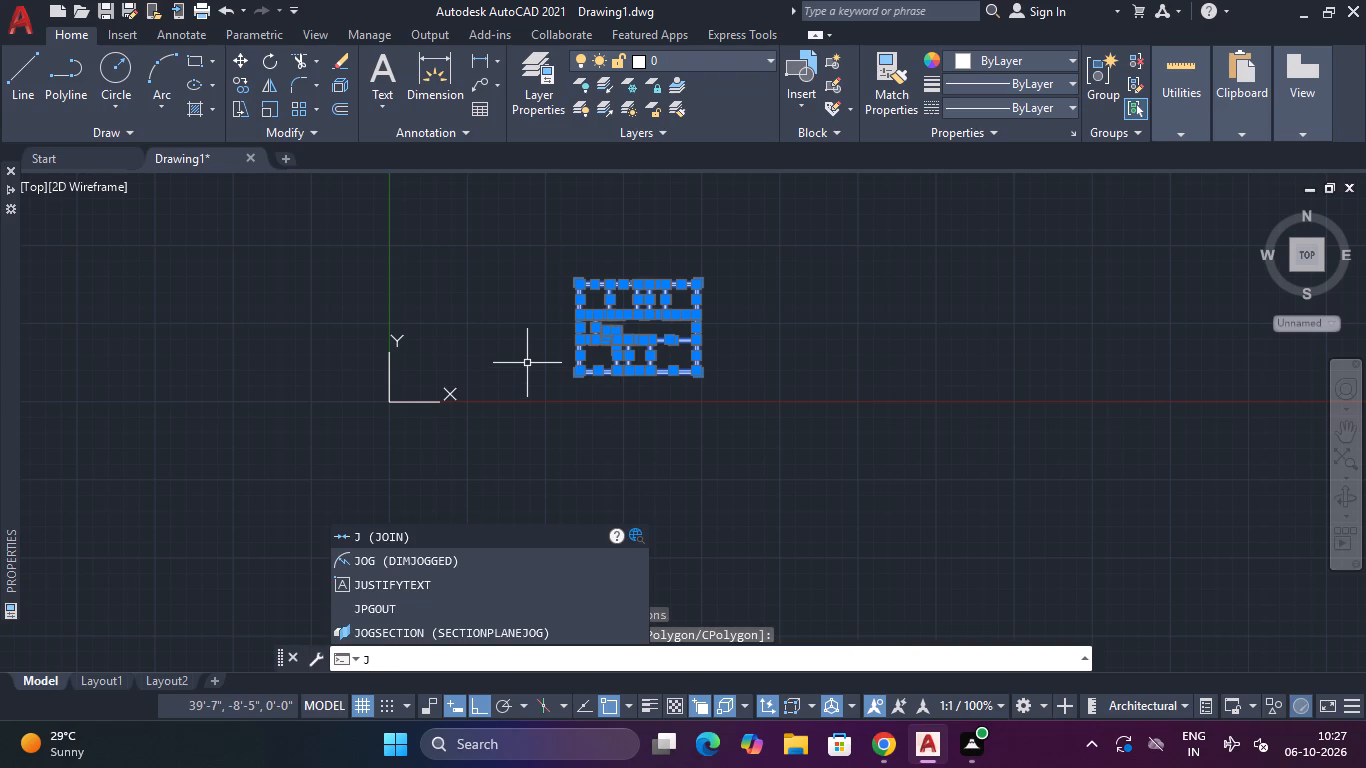
pyautogui.press('Return')
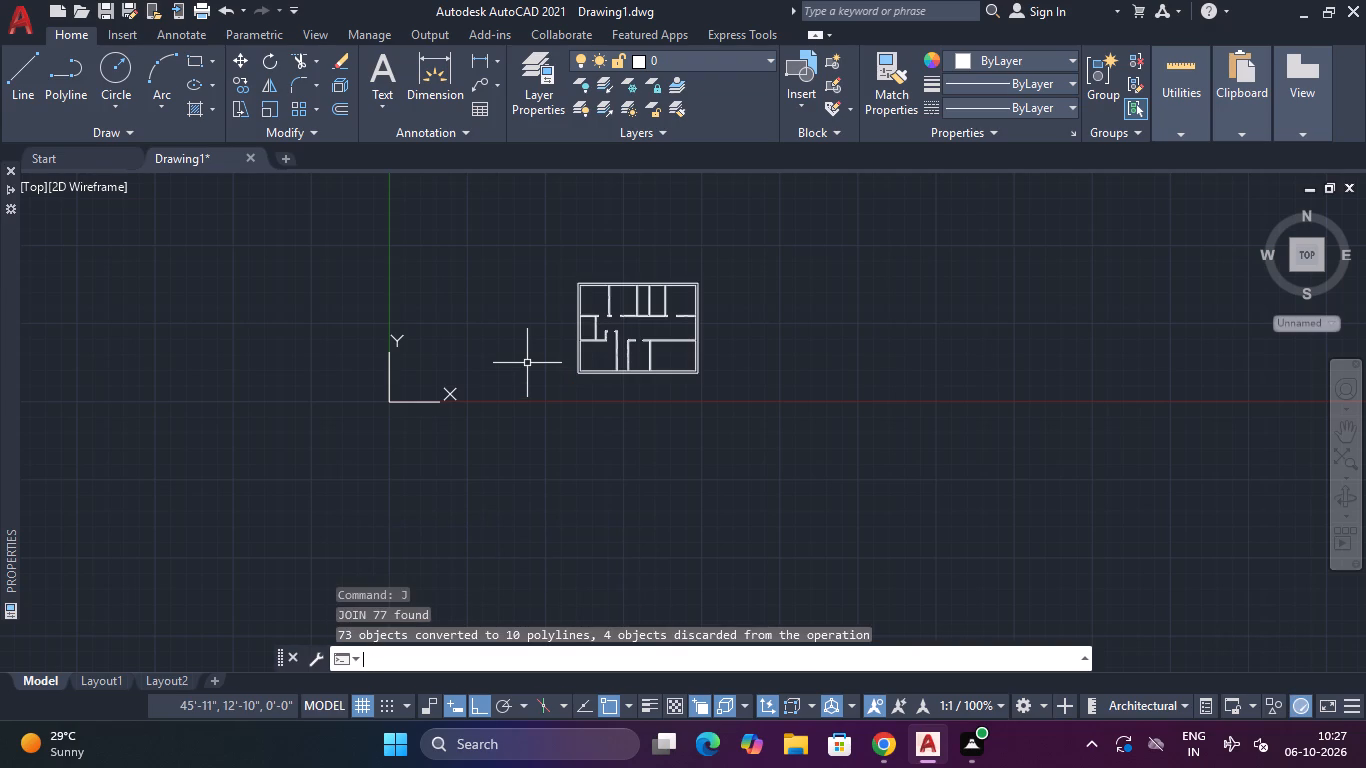
# Examine the joined wall outlines, partition junctions and door openings across the floor plan.
pyautogui.scroll(4, 631, 338)
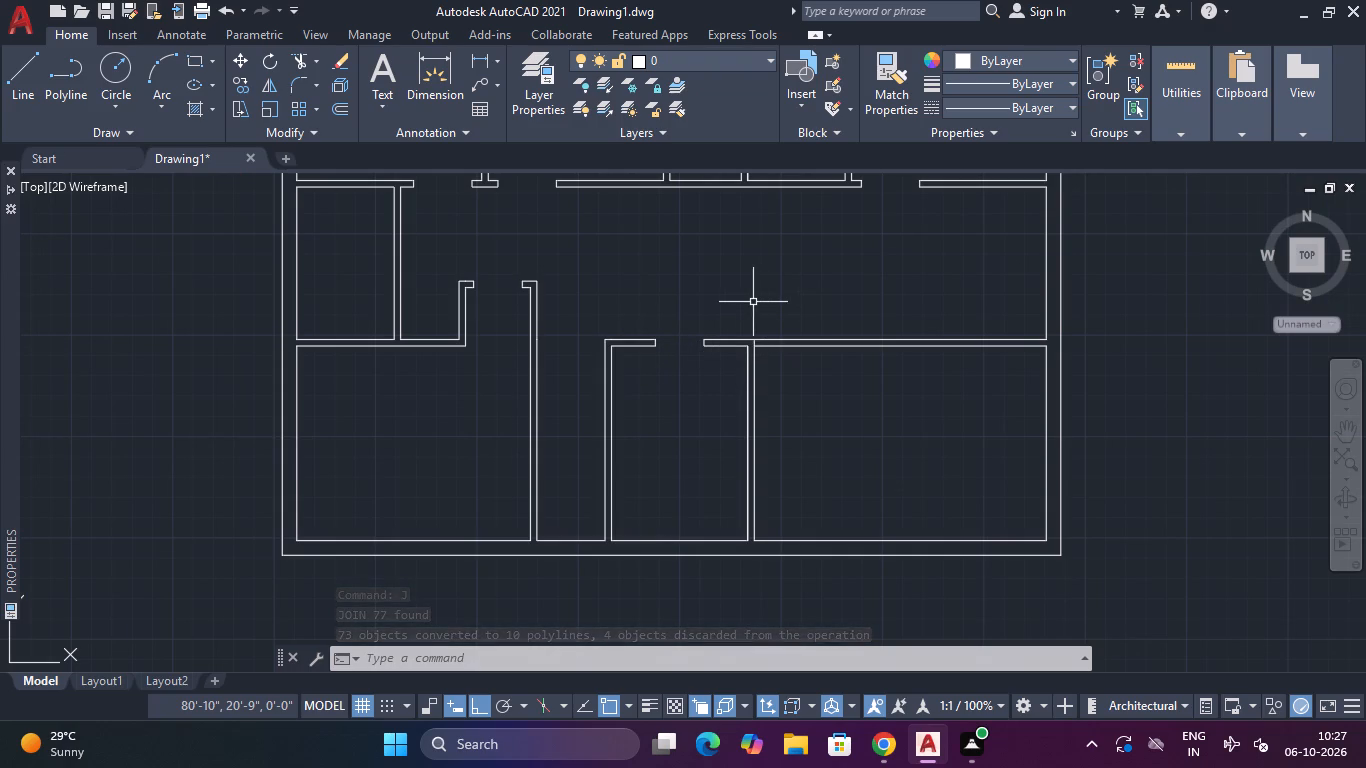
pyautogui.scroll(-3, 707, 326)
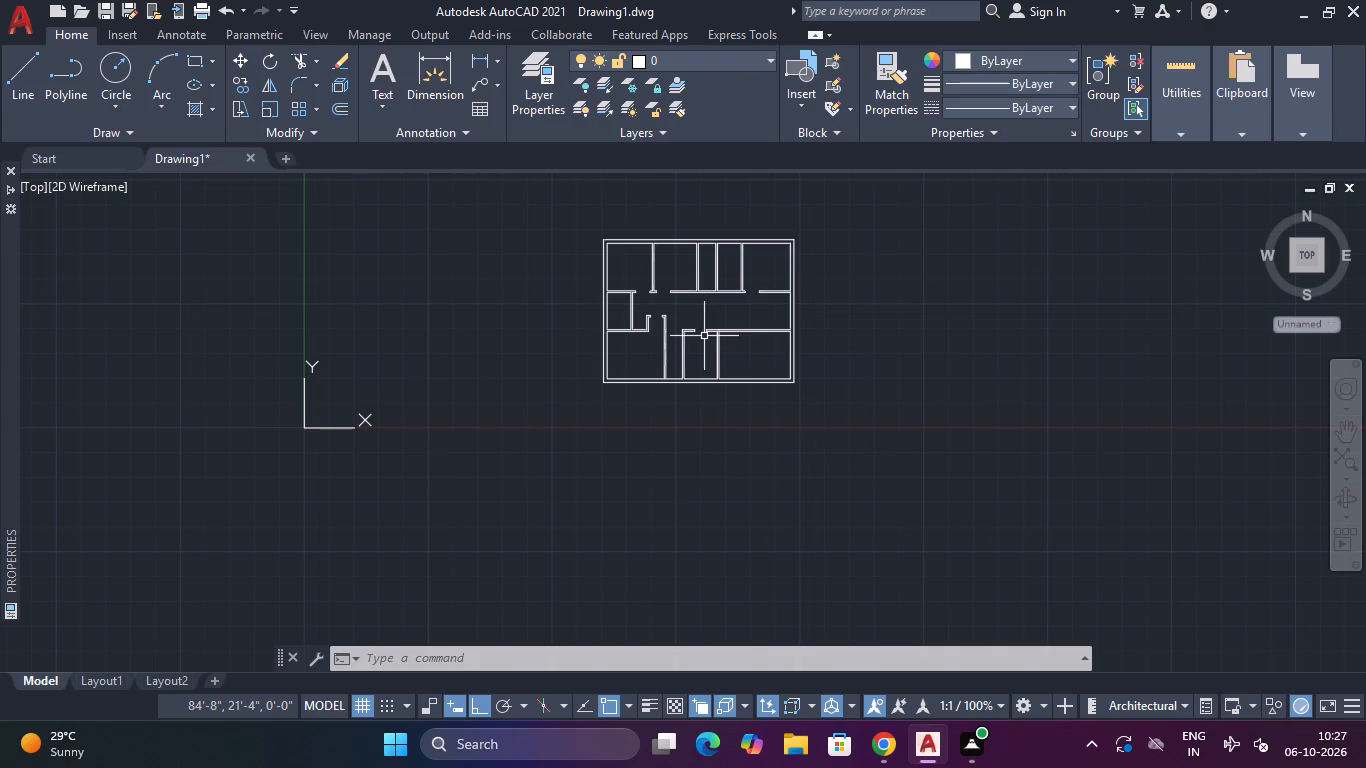
pyautogui.scroll(1, 711, 327)
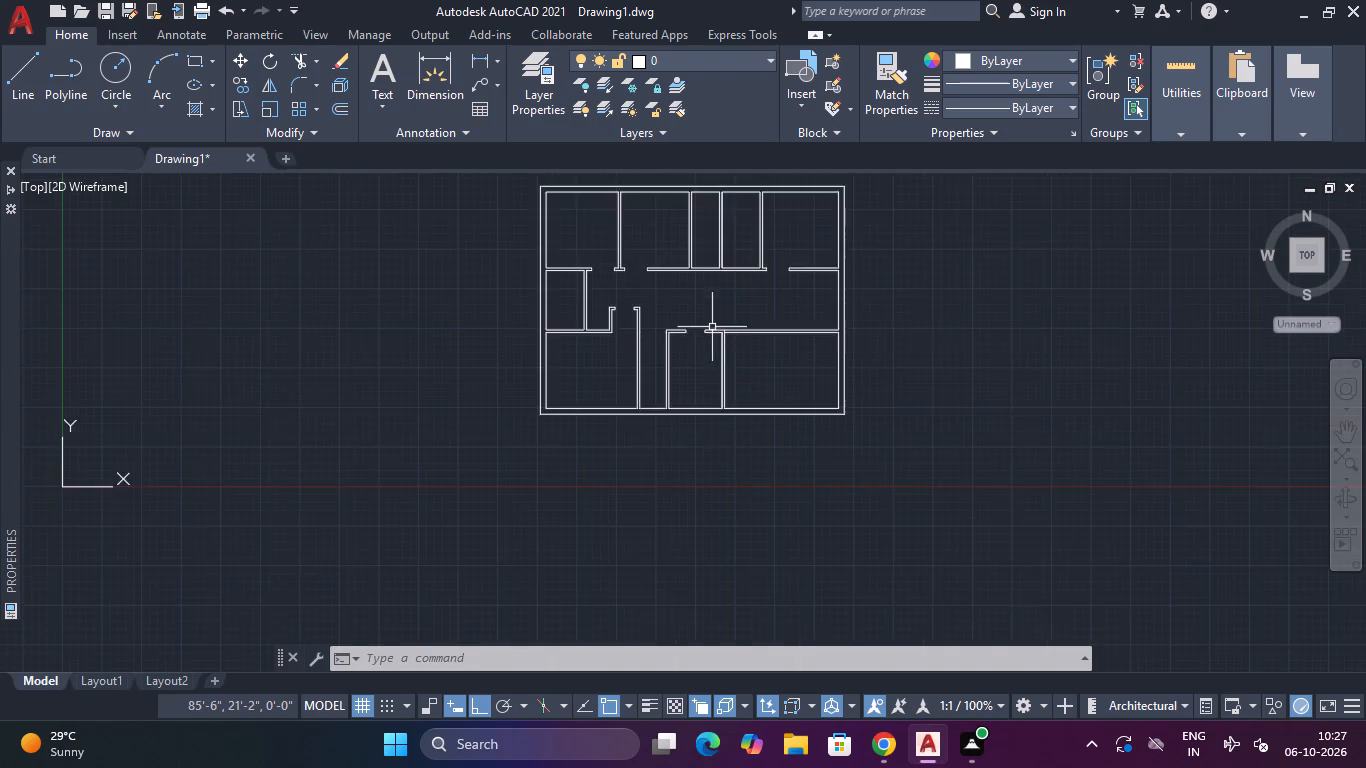
pyautogui.scroll(2, 712, 327)
pyautogui.scroll(-3, 712, 327)
pyautogui.scroll(2, 712, 327)
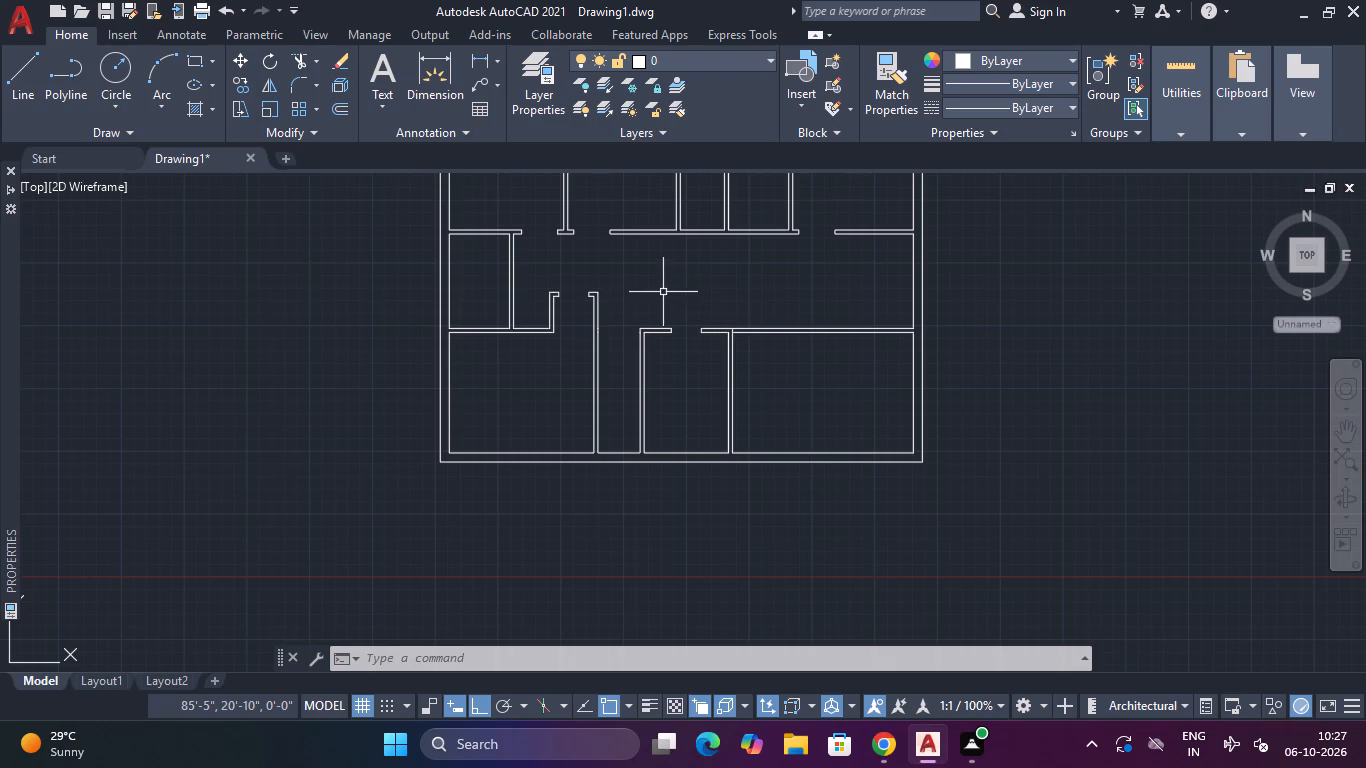
pyautogui.middleClick(691, 357)
pyautogui.scroll(1, 691, 365)
pyautogui.moveTo(690, 324); pyautogui.dragTo(686, 357, button='middle')
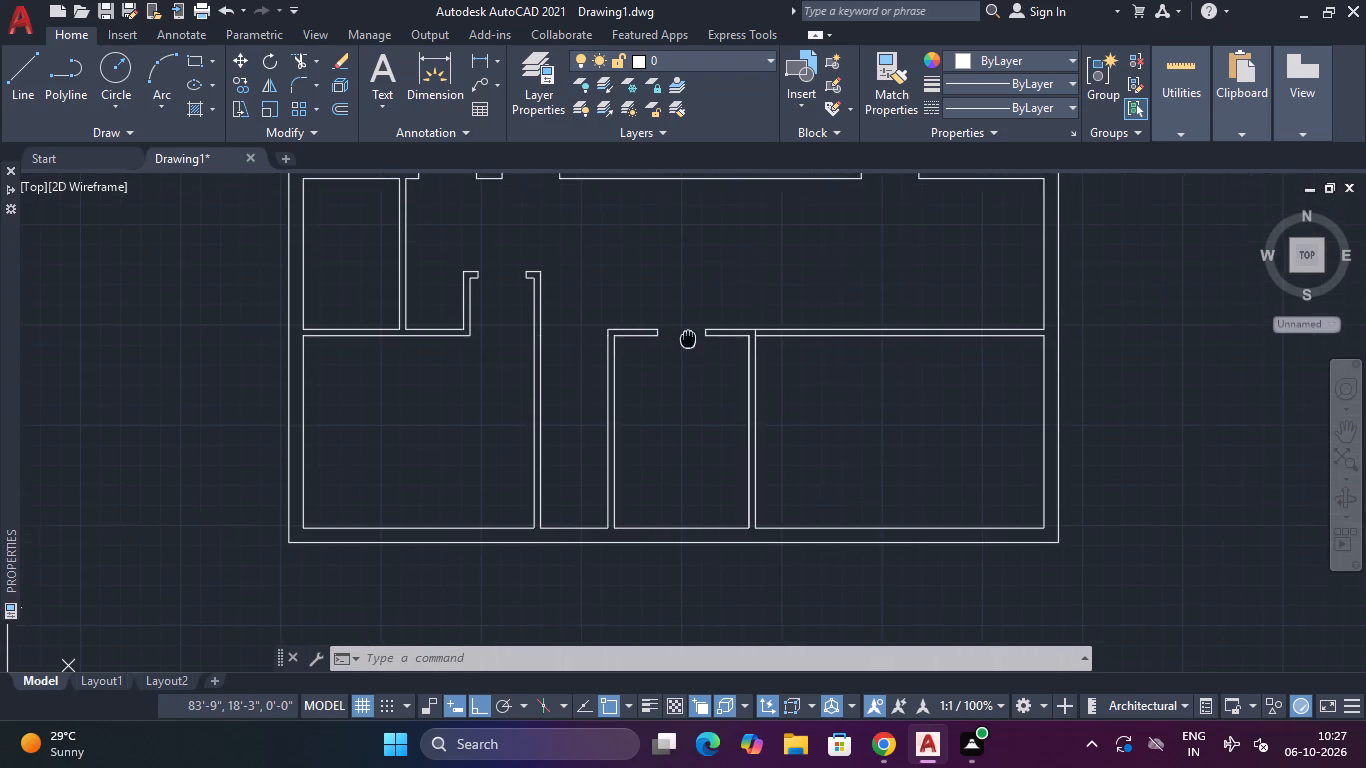
pyautogui.moveTo(686, 357); pyautogui.dragTo(686, 395, button='middle')
pyautogui.scroll(-3, 672, 331)
pyautogui.moveTo(672, 329); pyautogui.dragTo(676, 366, button='middle')
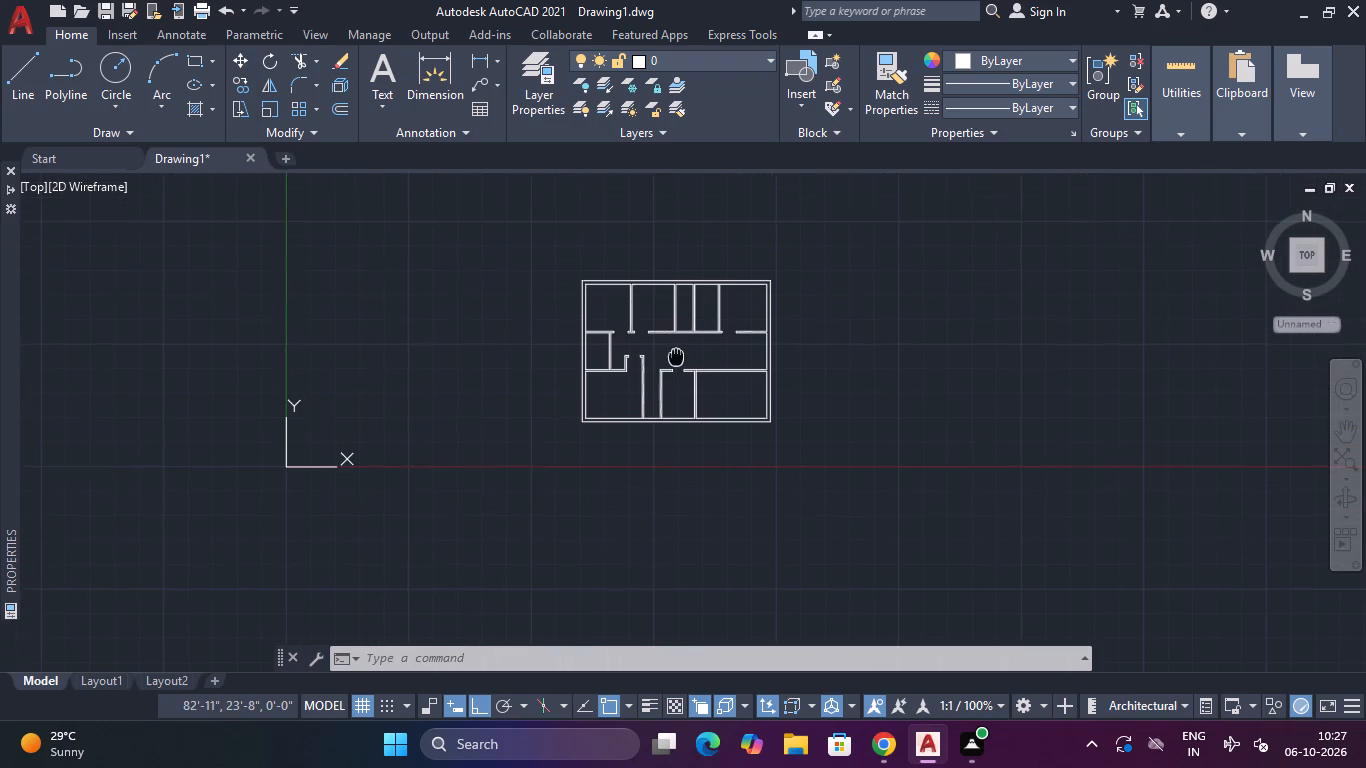
pyautogui.moveTo(676, 366); pyautogui.dragTo(677, 373, button='middle')
pyautogui.scroll(4, 631, 314)
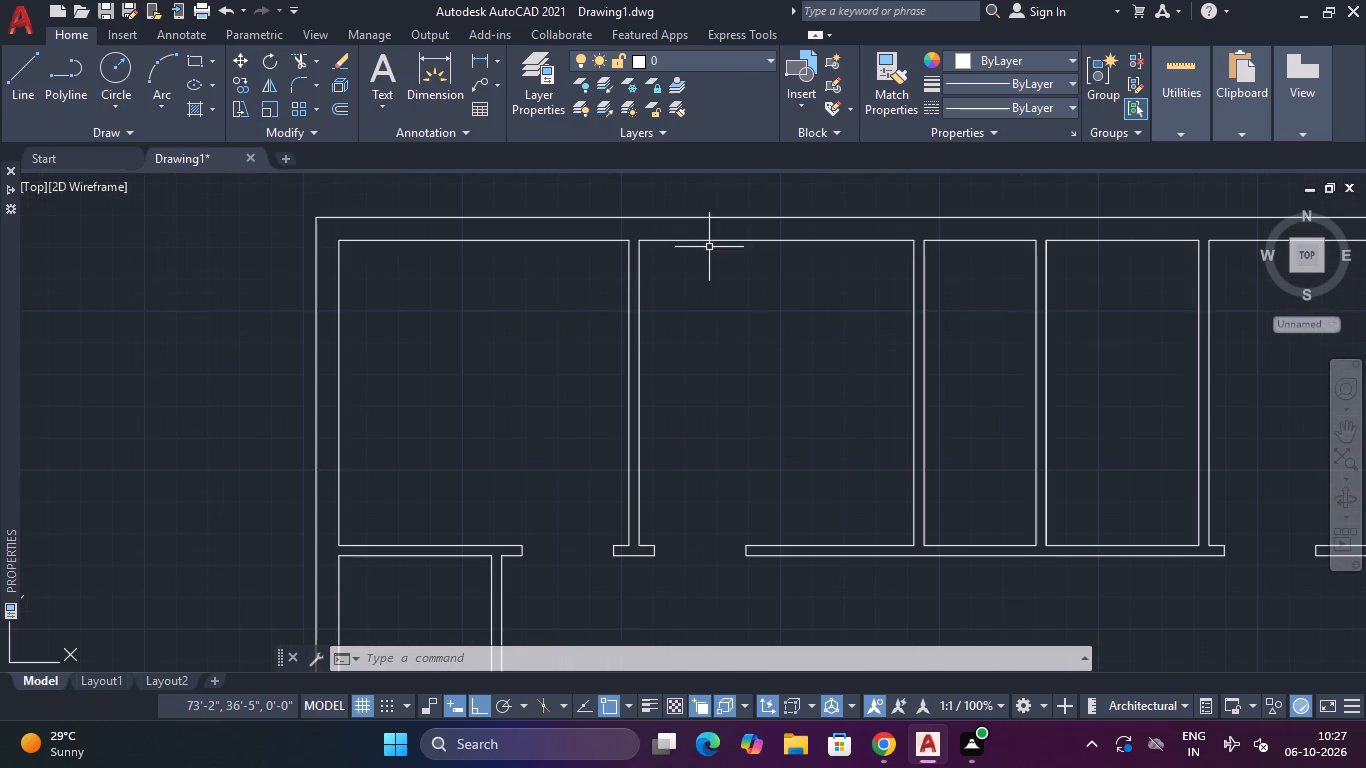
pyautogui.scroll(-3, 691, 299)
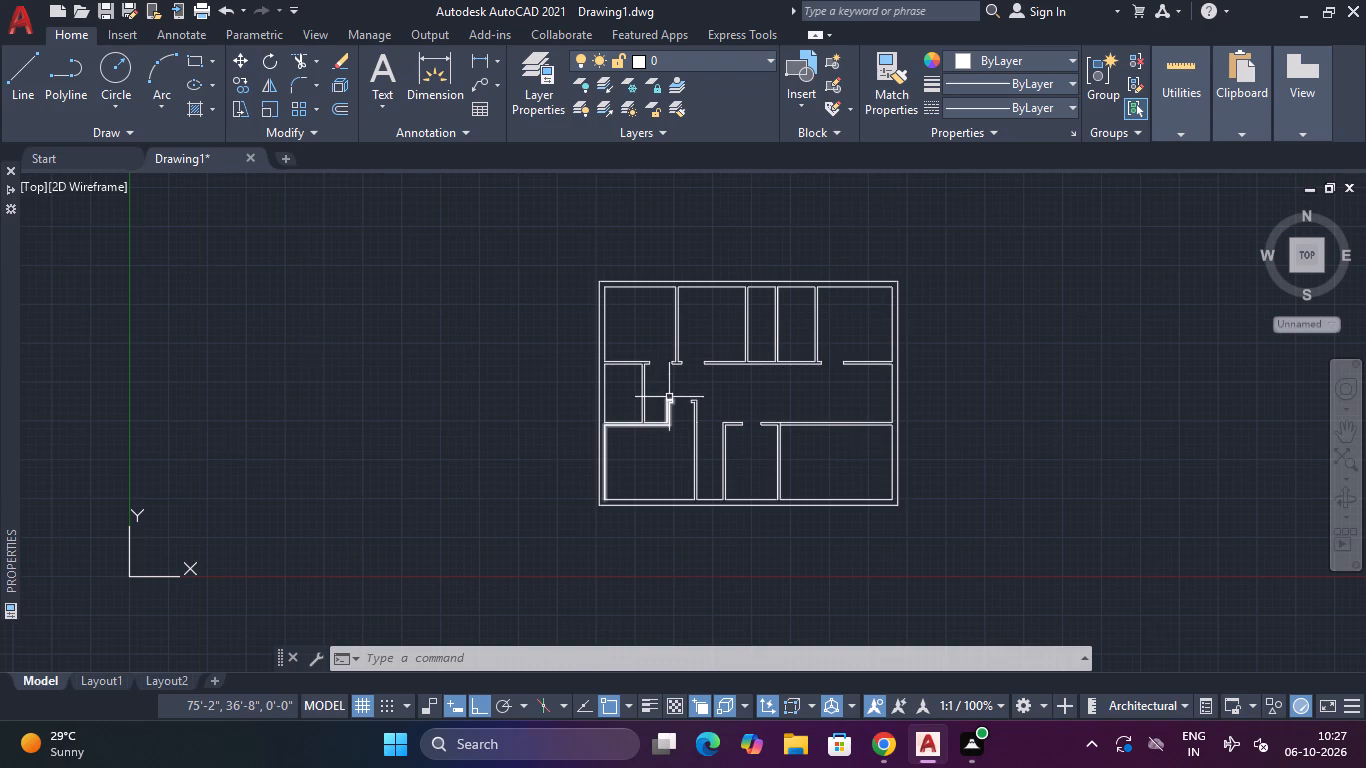
pyautogui.press('Escape')
pyautogui.press('Escape')
pyautogui.press('Escape')
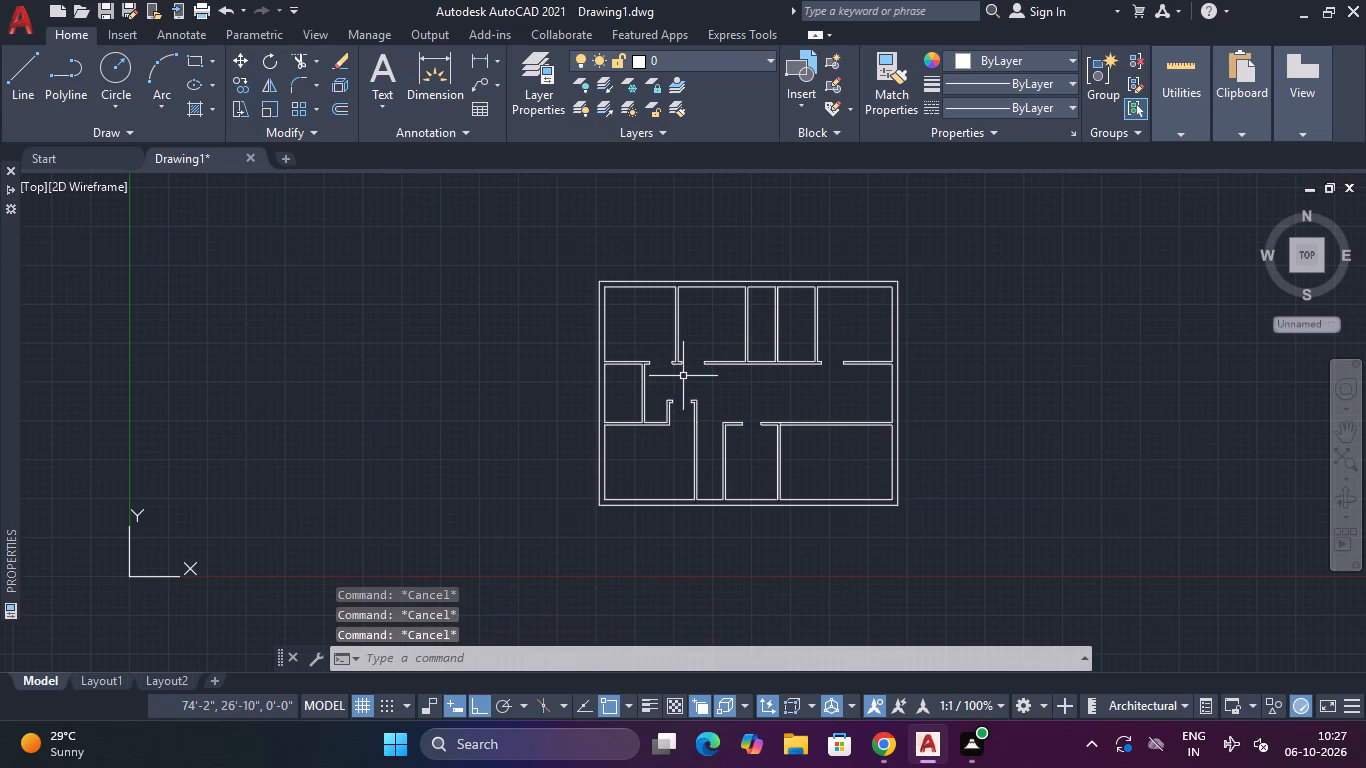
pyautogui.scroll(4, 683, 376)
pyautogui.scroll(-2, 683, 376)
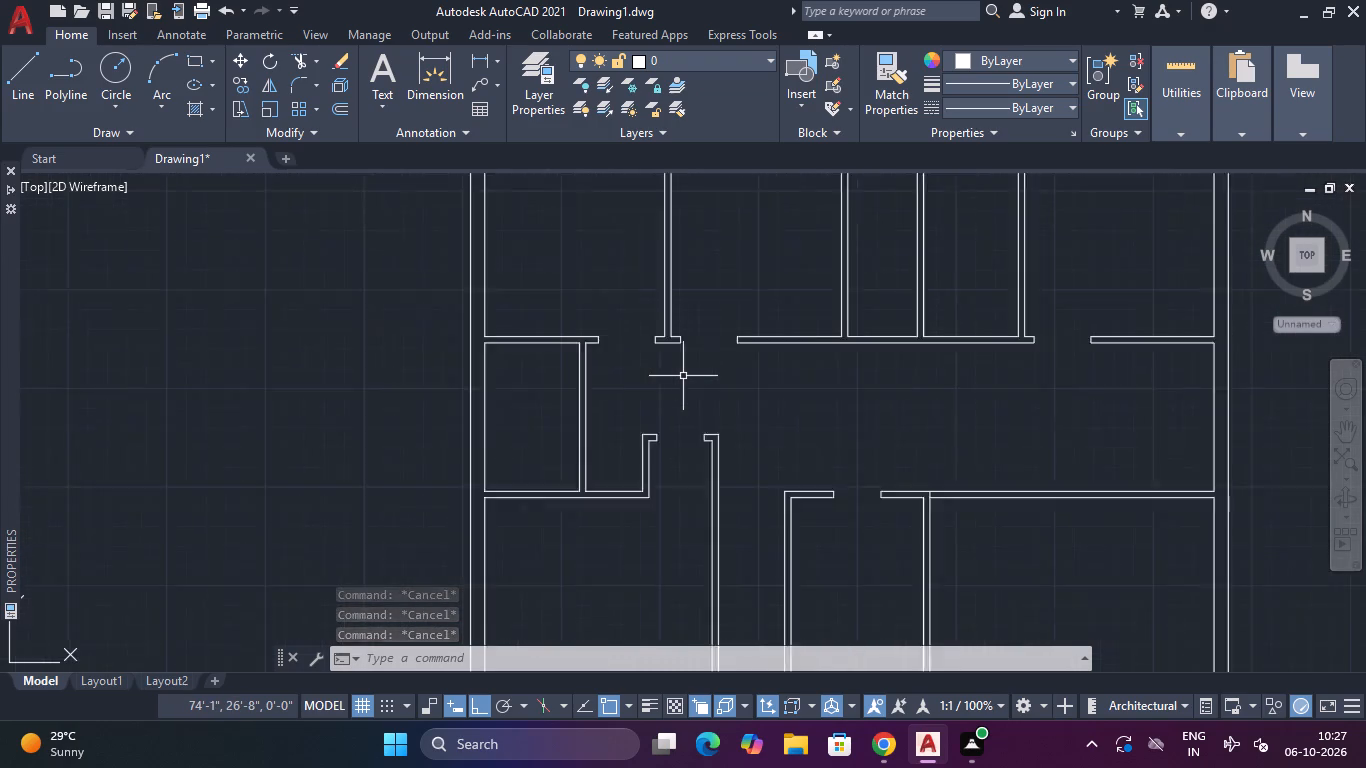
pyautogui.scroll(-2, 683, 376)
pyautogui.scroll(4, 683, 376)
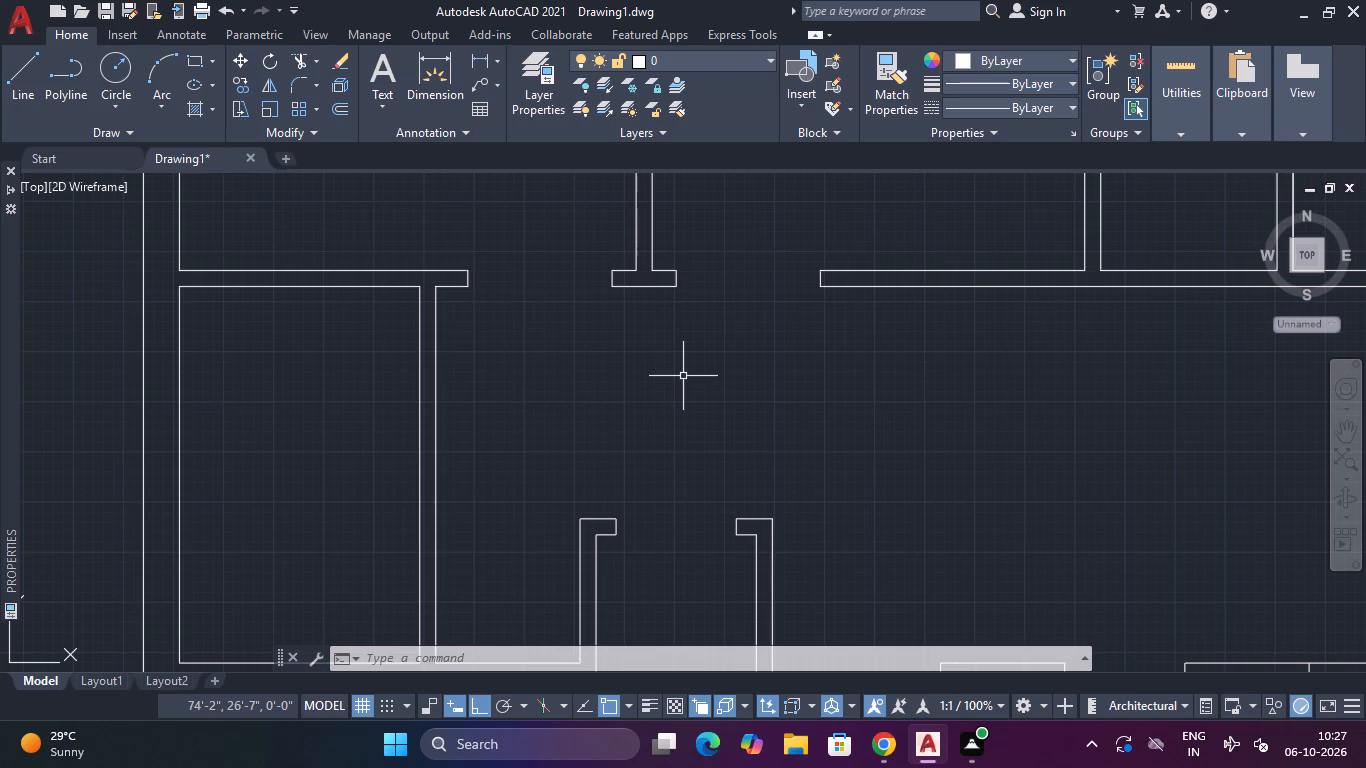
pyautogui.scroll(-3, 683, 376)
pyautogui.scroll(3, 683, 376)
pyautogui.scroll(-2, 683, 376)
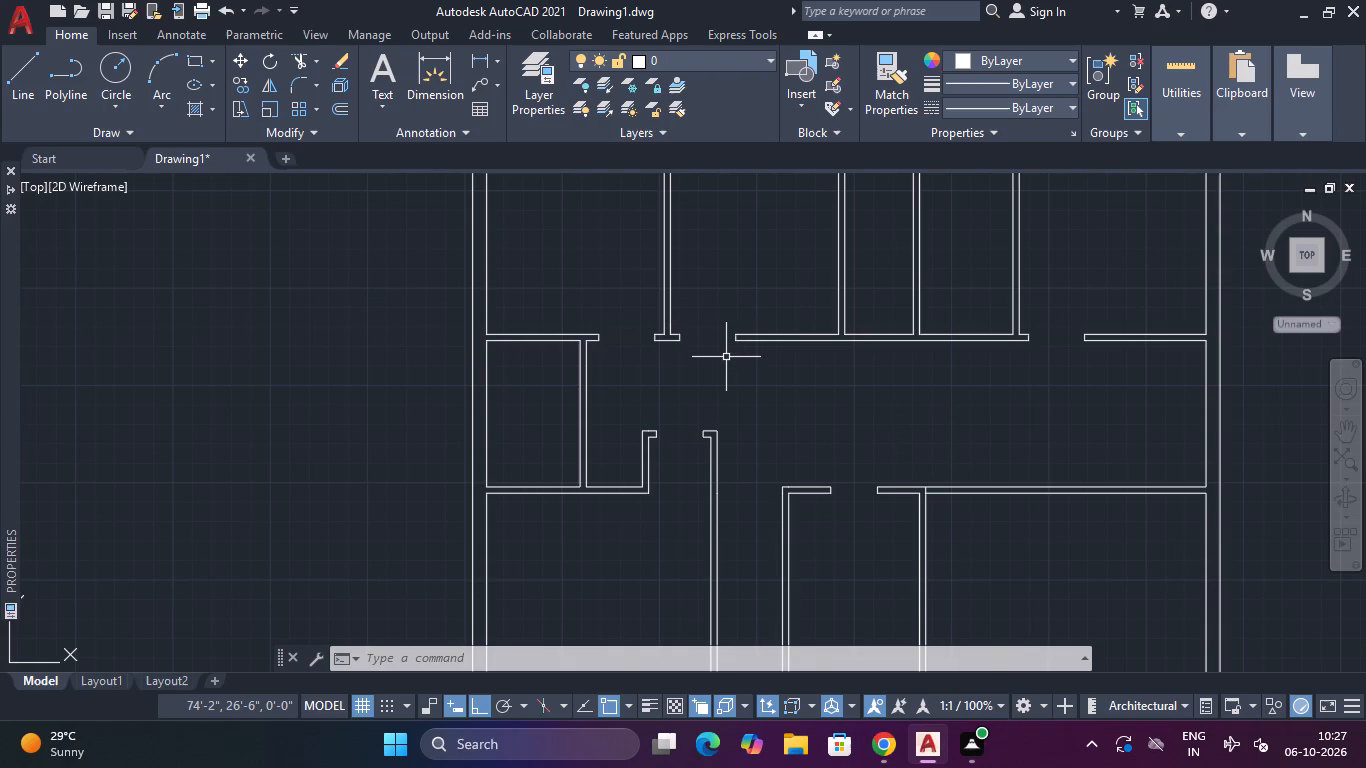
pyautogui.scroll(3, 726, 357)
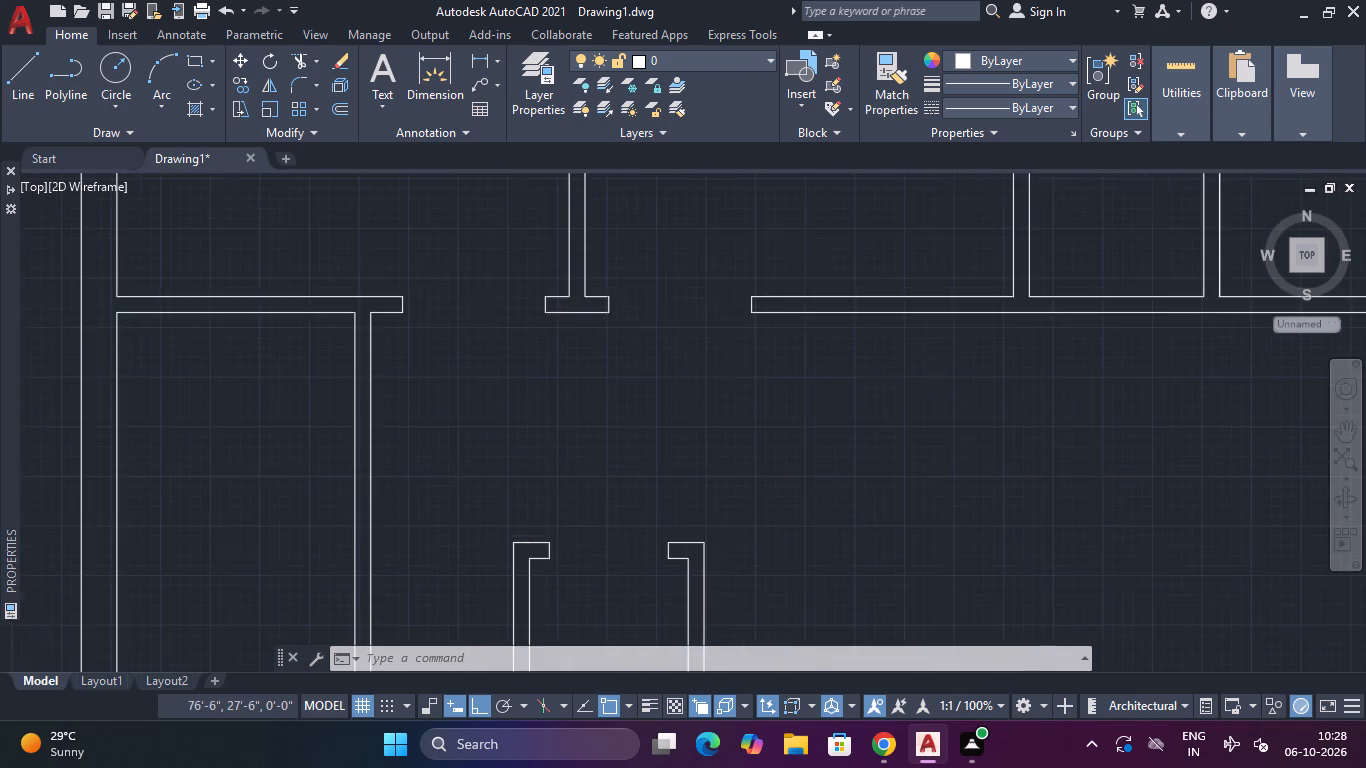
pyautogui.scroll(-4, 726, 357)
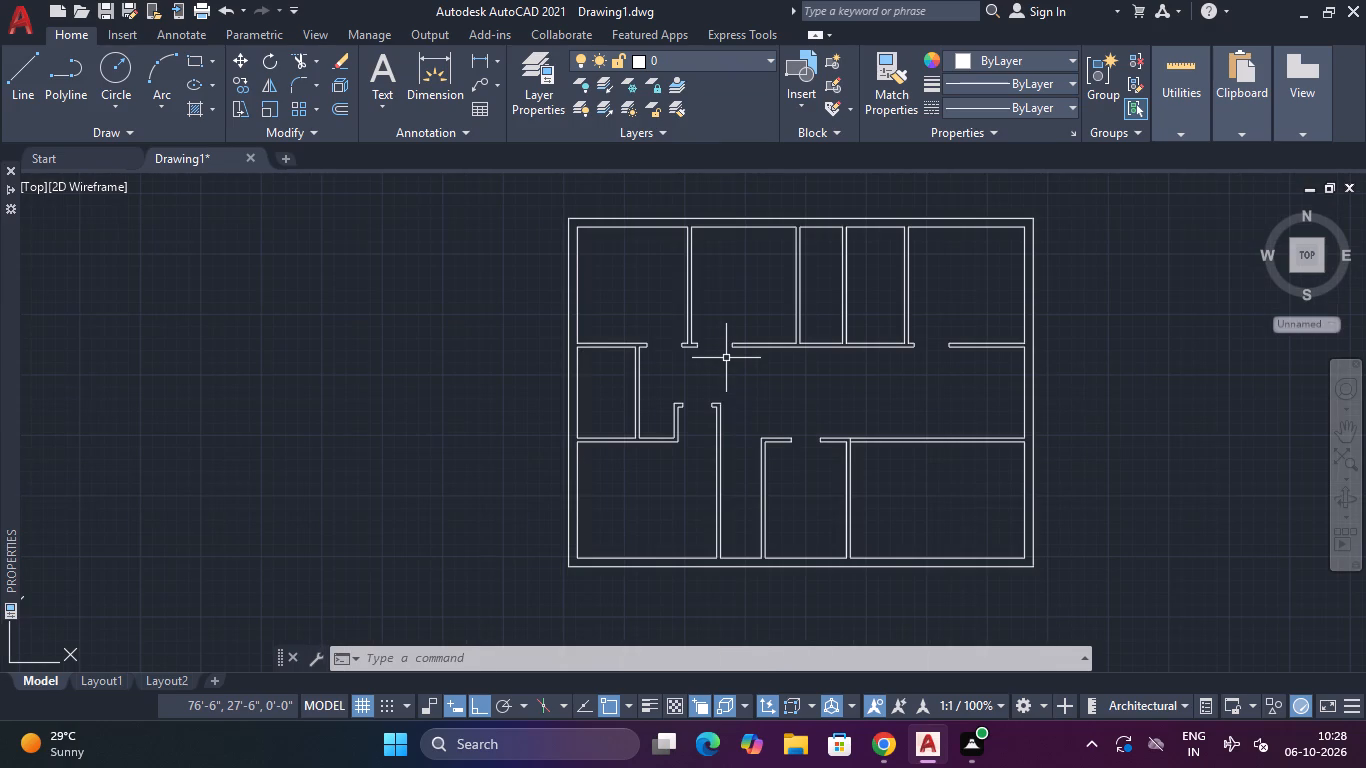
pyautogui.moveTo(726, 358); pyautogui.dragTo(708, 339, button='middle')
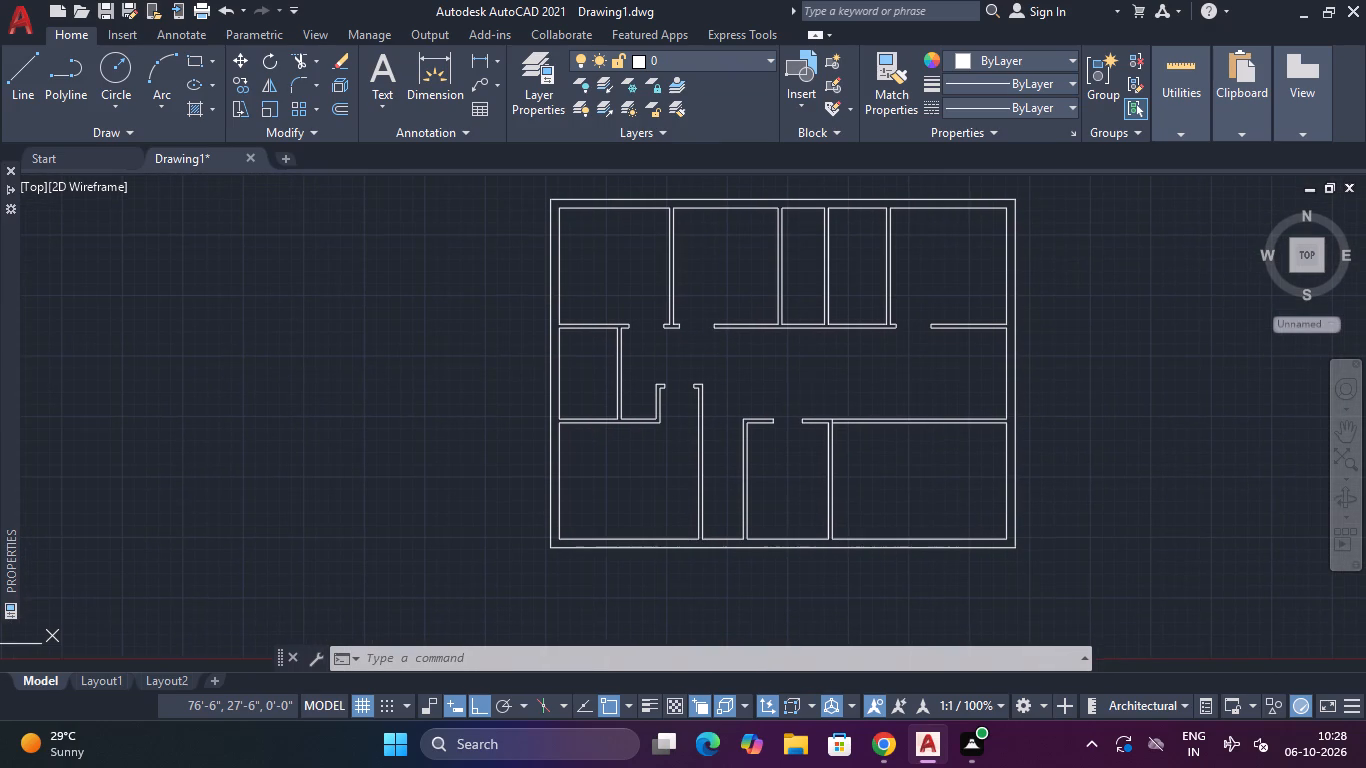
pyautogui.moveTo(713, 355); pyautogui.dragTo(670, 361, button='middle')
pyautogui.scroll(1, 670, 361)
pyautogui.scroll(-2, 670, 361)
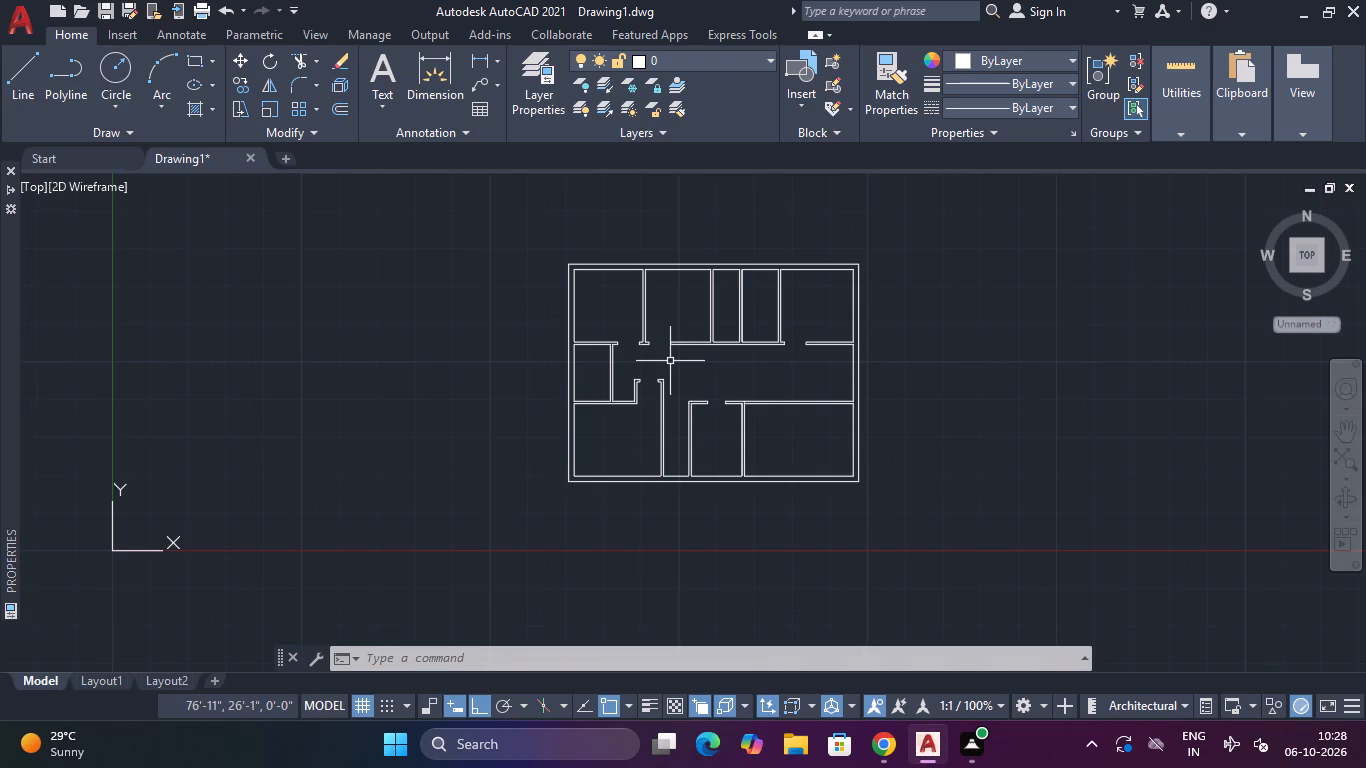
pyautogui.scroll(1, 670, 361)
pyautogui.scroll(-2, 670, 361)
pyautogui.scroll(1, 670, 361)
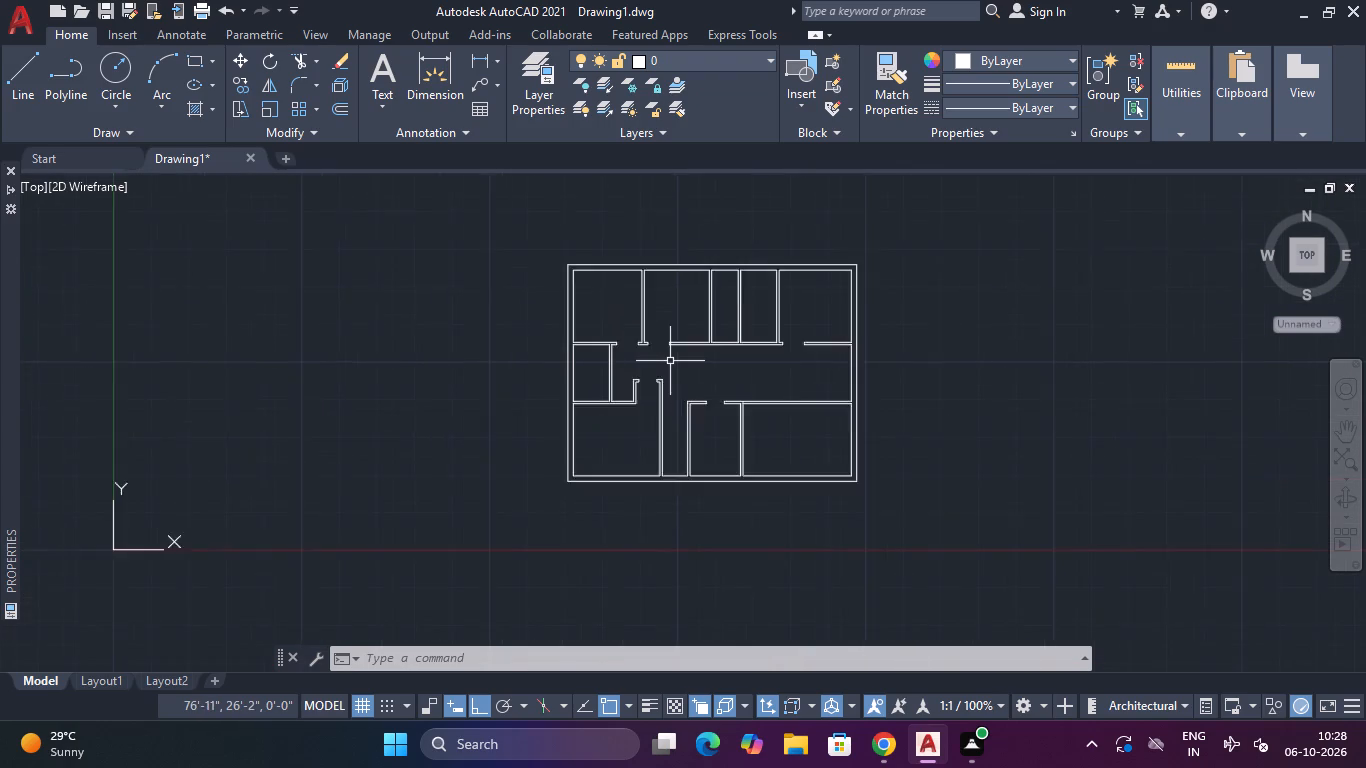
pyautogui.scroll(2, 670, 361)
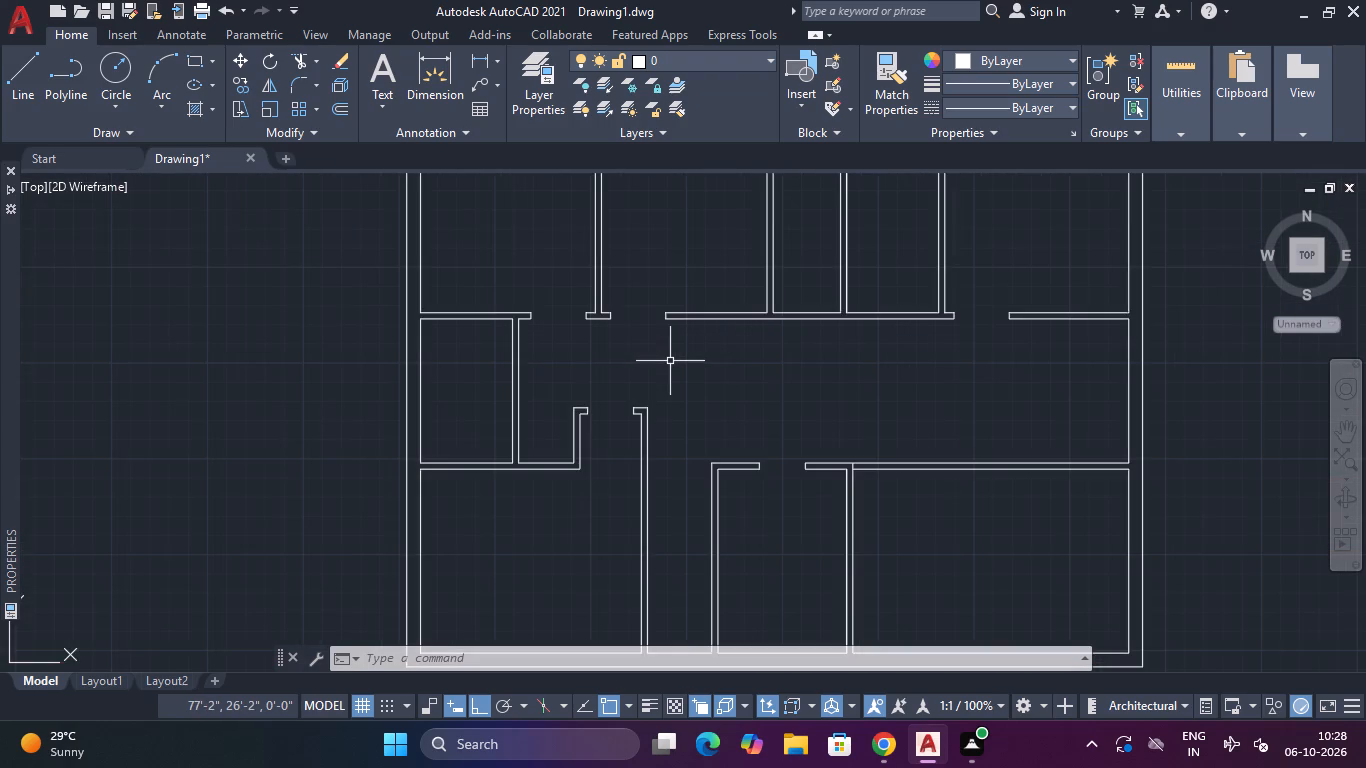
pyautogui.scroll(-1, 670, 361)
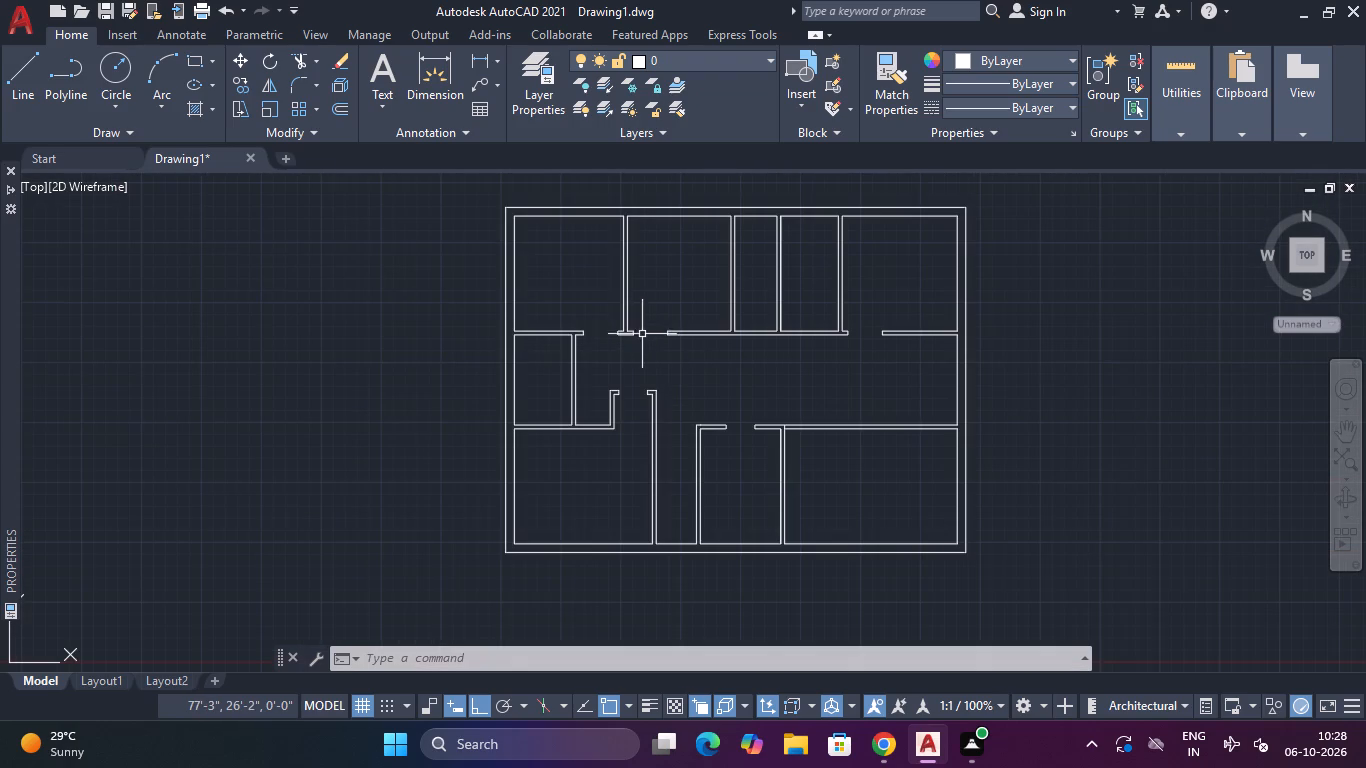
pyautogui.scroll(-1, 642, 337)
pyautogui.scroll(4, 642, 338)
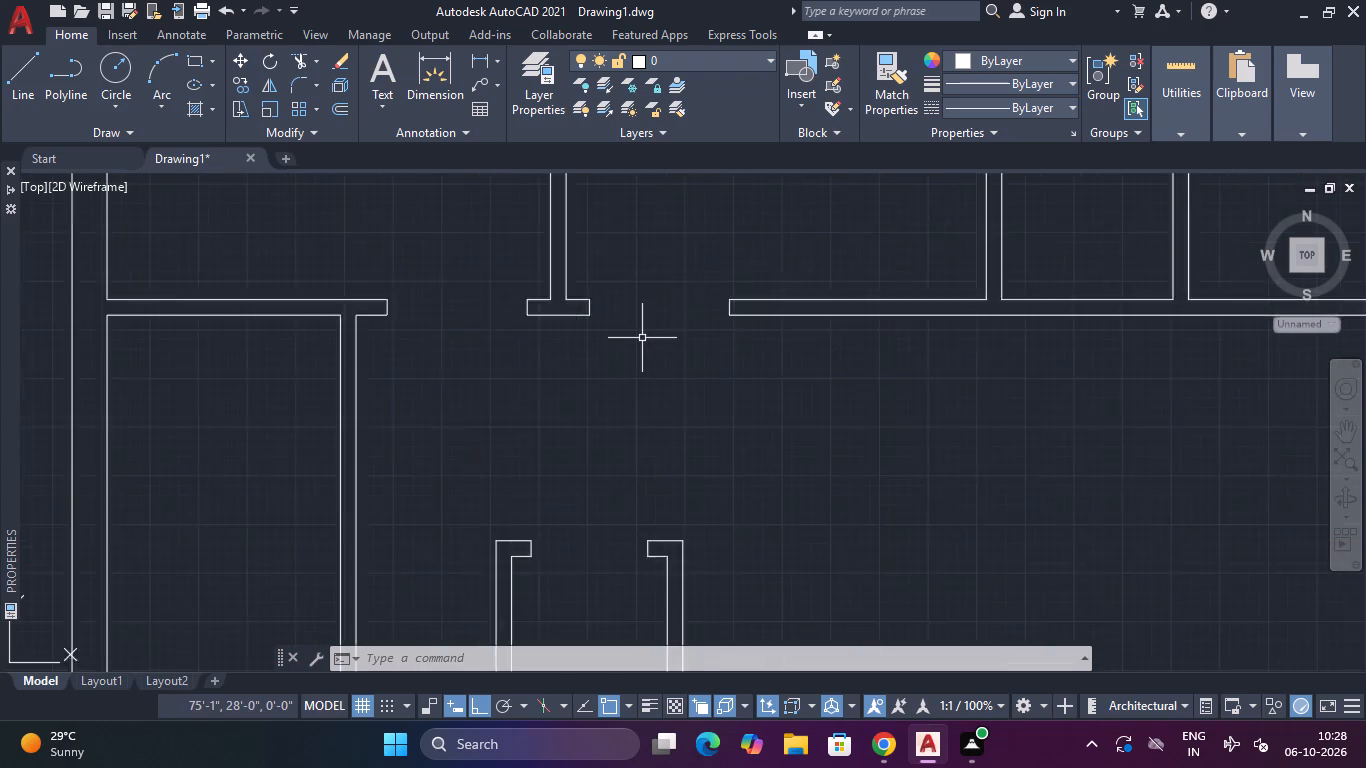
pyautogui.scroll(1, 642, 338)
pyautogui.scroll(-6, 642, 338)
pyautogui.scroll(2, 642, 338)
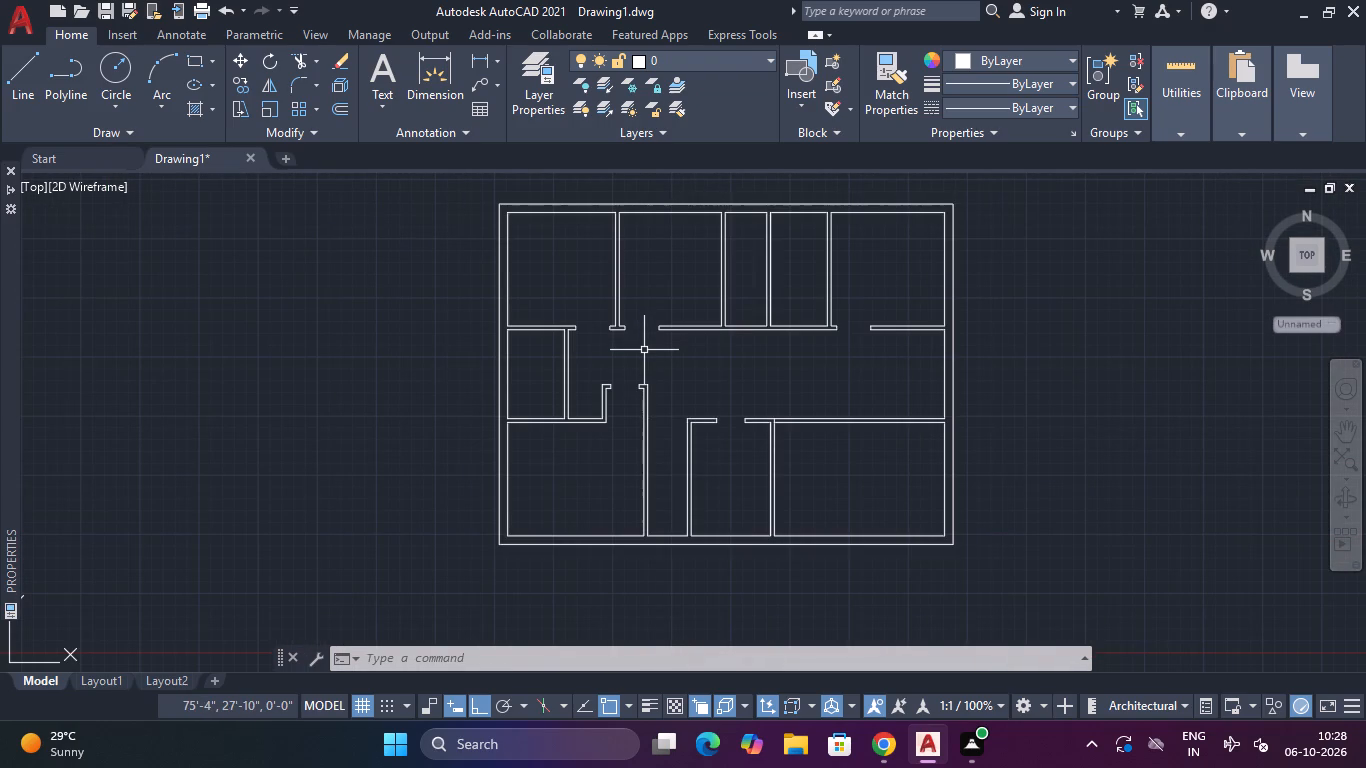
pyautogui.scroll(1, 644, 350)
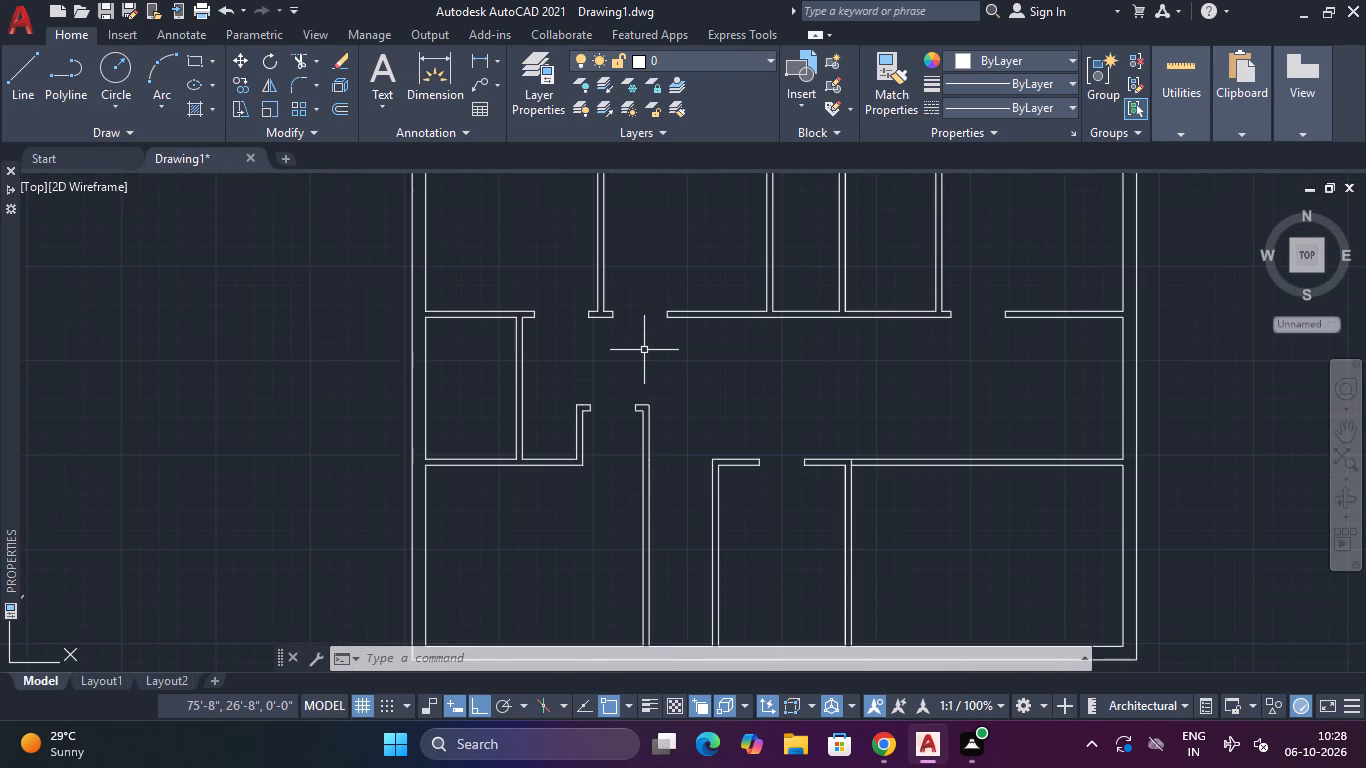
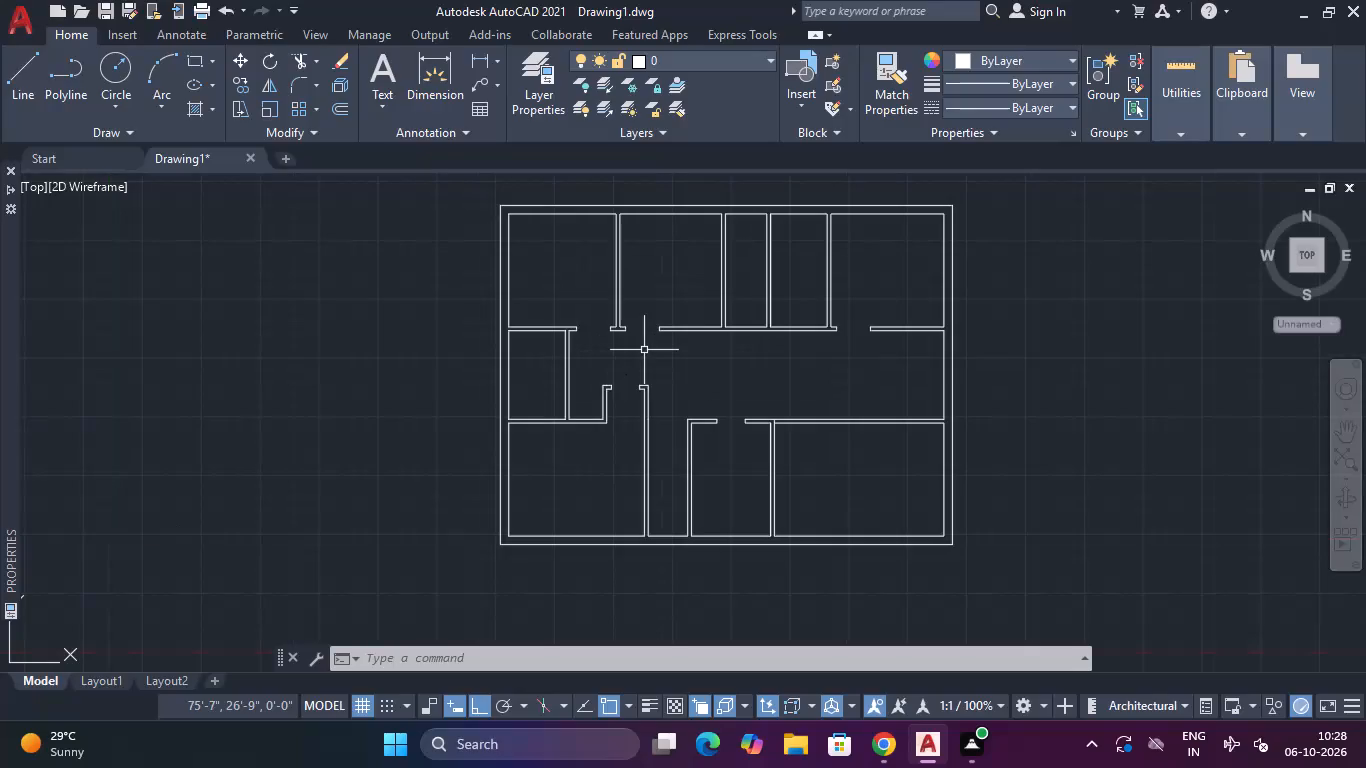
# Place two Door - Imperial blocks from the architectural samples, one above the other, in the empty space west of the floor plan.
pyautogui.hotkey('ctrl', '3')
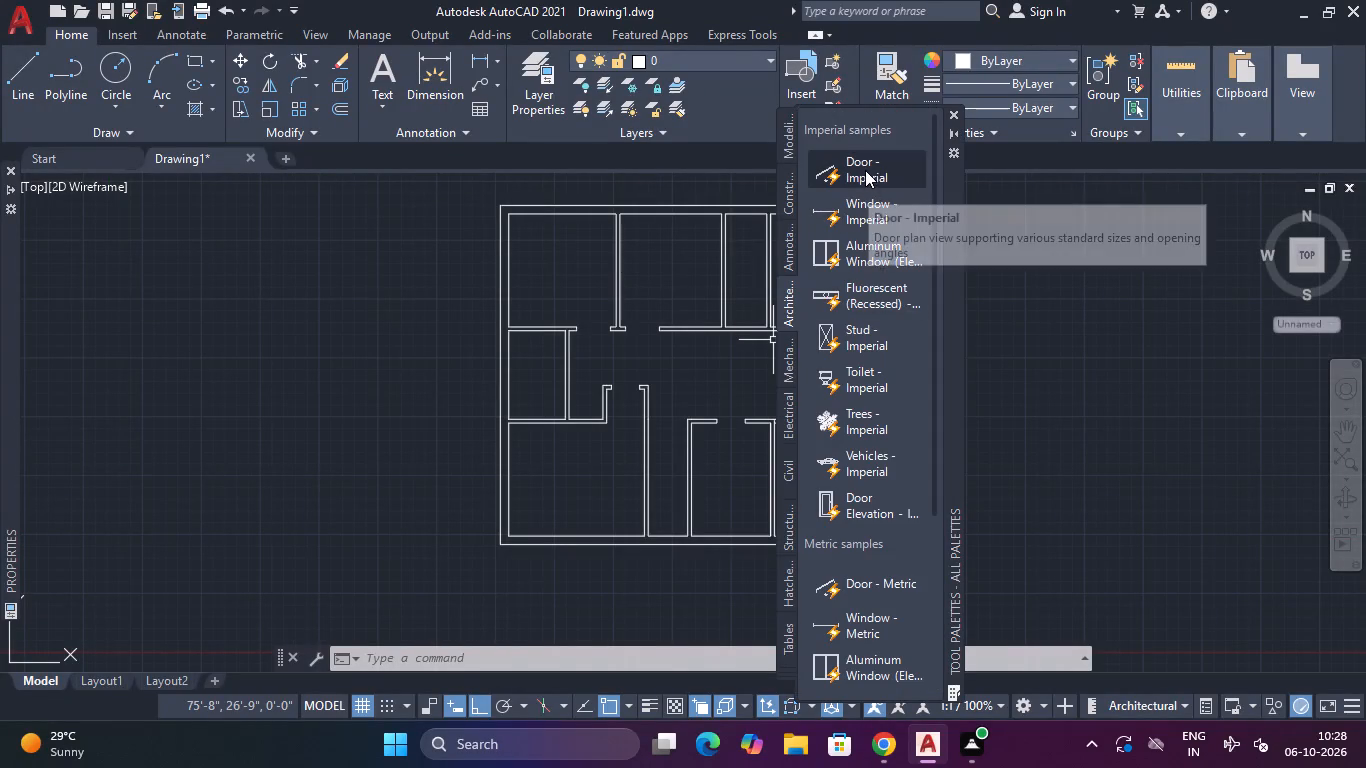
pyautogui.moveTo(865, 170); pyautogui.dragTo(343, 253)
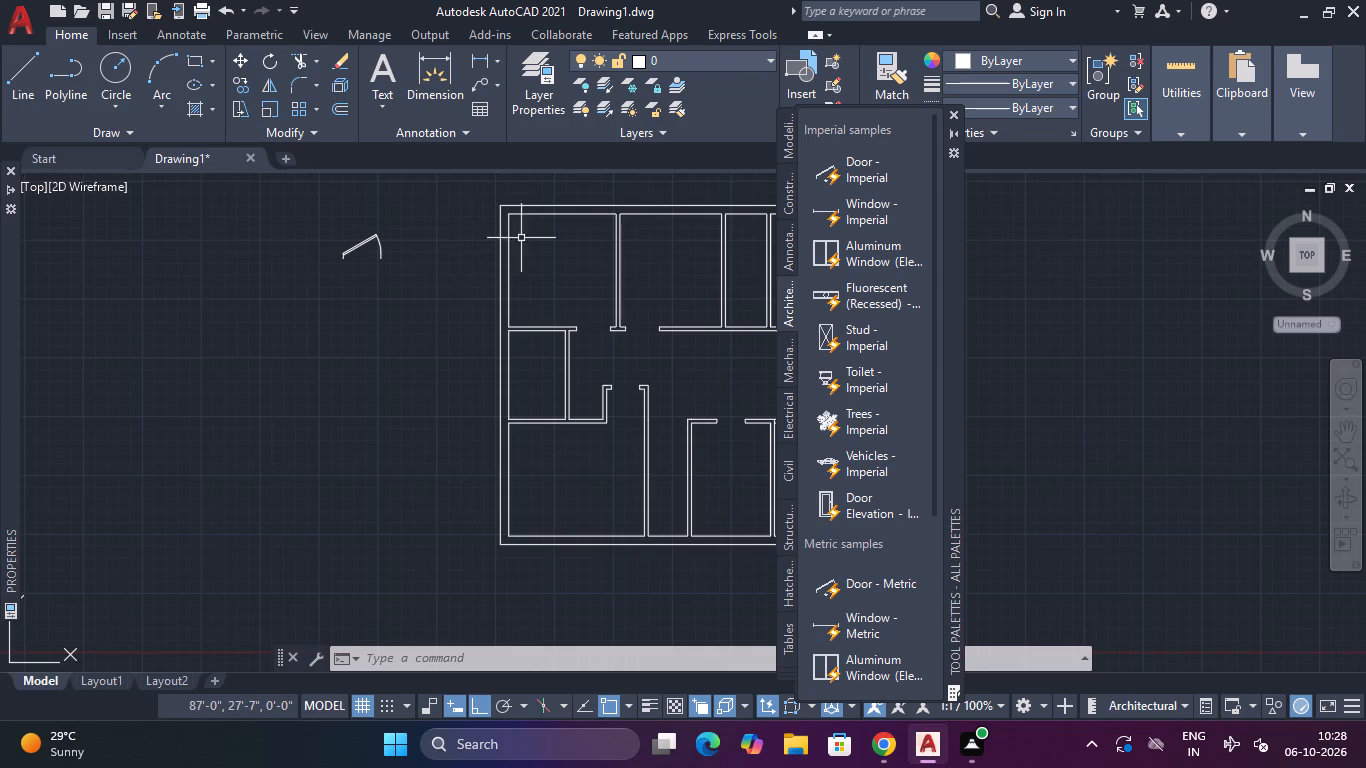
pyautogui.moveTo(859, 170); pyautogui.dragTo(462, 283)
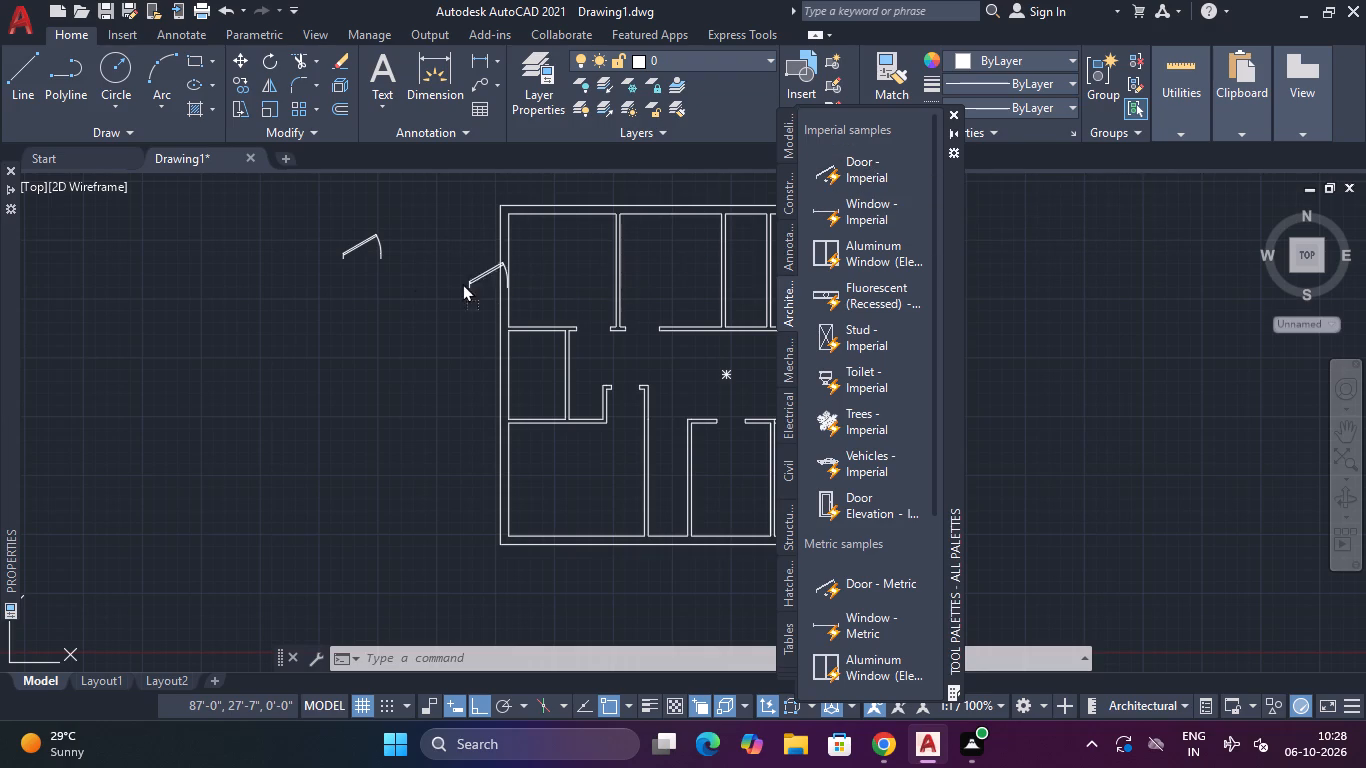
pyautogui.moveTo(462, 283); pyautogui.dragTo(340, 324)
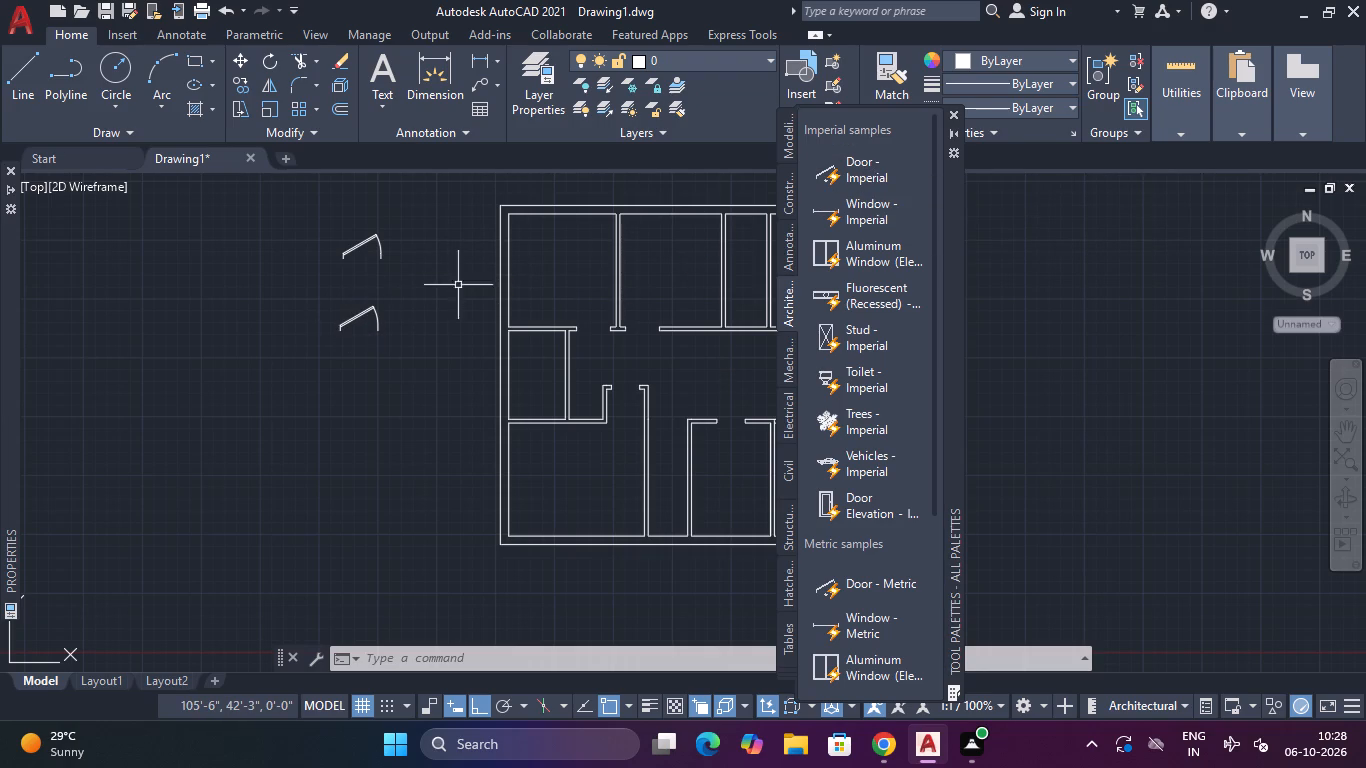
pyautogui.click(946, 113)
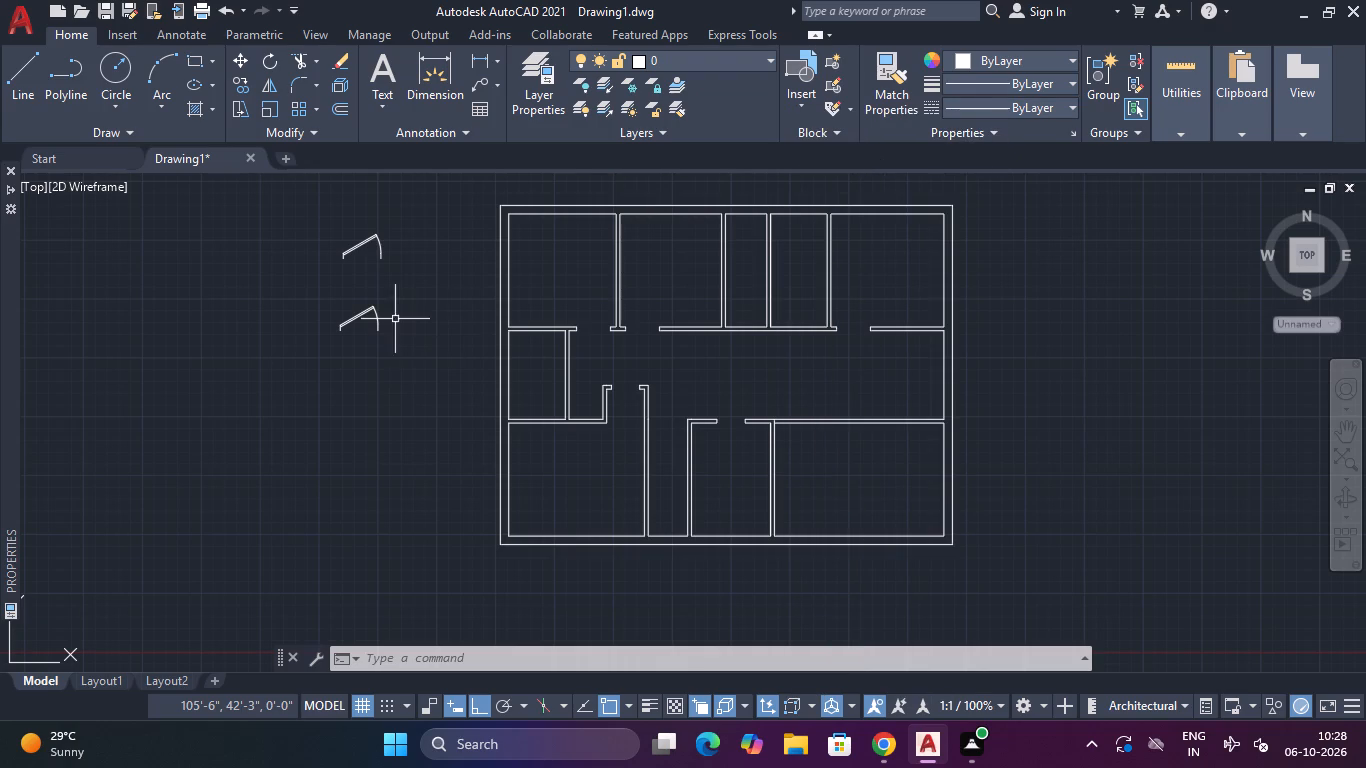
# Draw a horizontal 3' reference line between the two door blocks.
pyautogui.scroll(3, 356, 281)
pyautogui.scroll(-2, 365, 281)
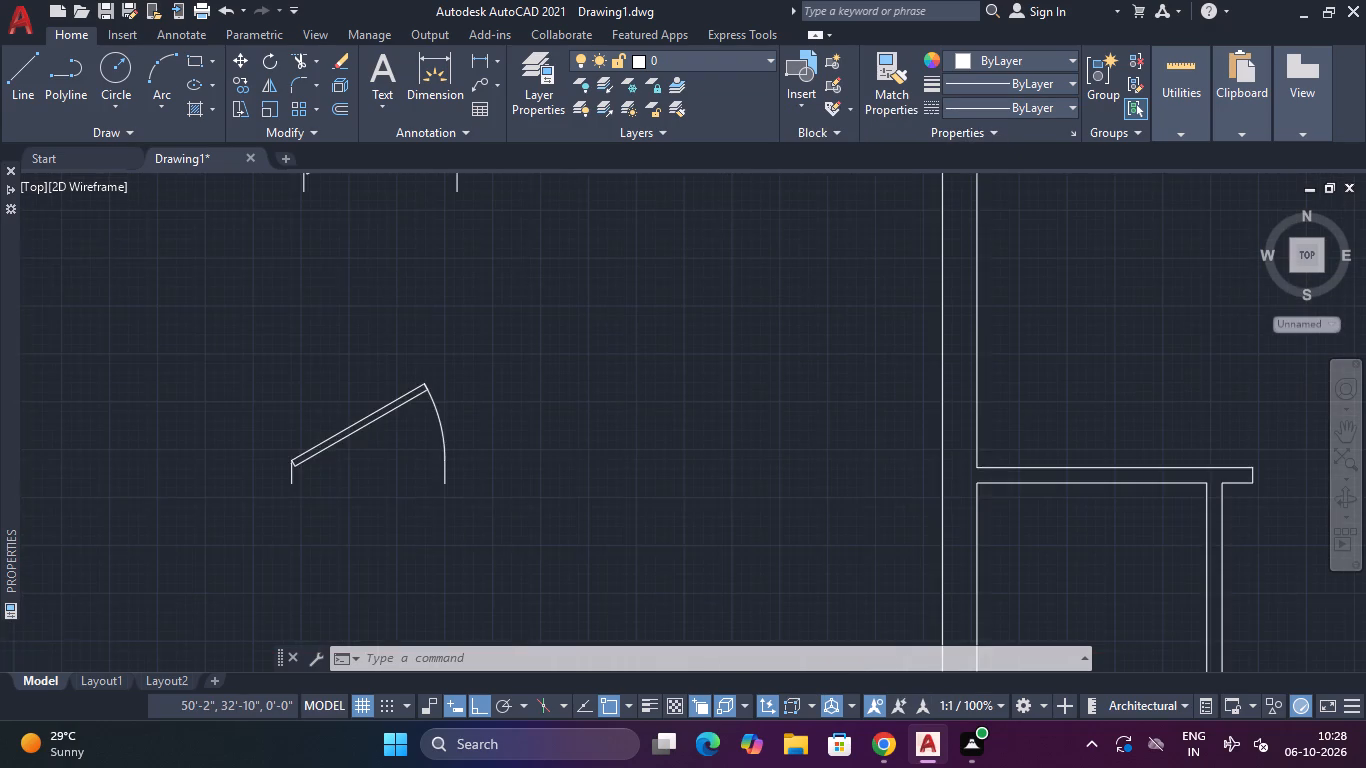
pyautogui.scroll(-1, 365, 281)
pyautogui.moveTo(372, 307); pyautogui.dragTo(381, 350, button='middle')
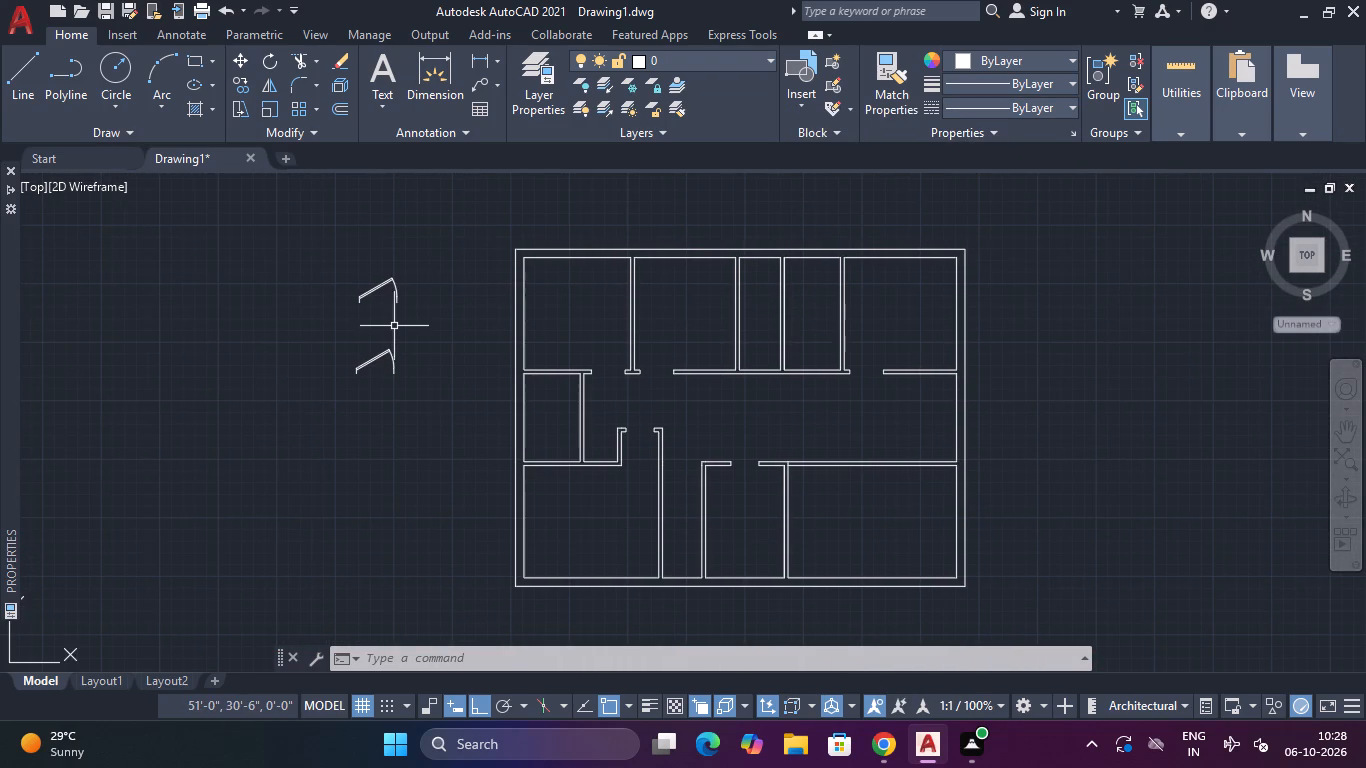
pyautogui.press('l')
pyautogui.press('space')
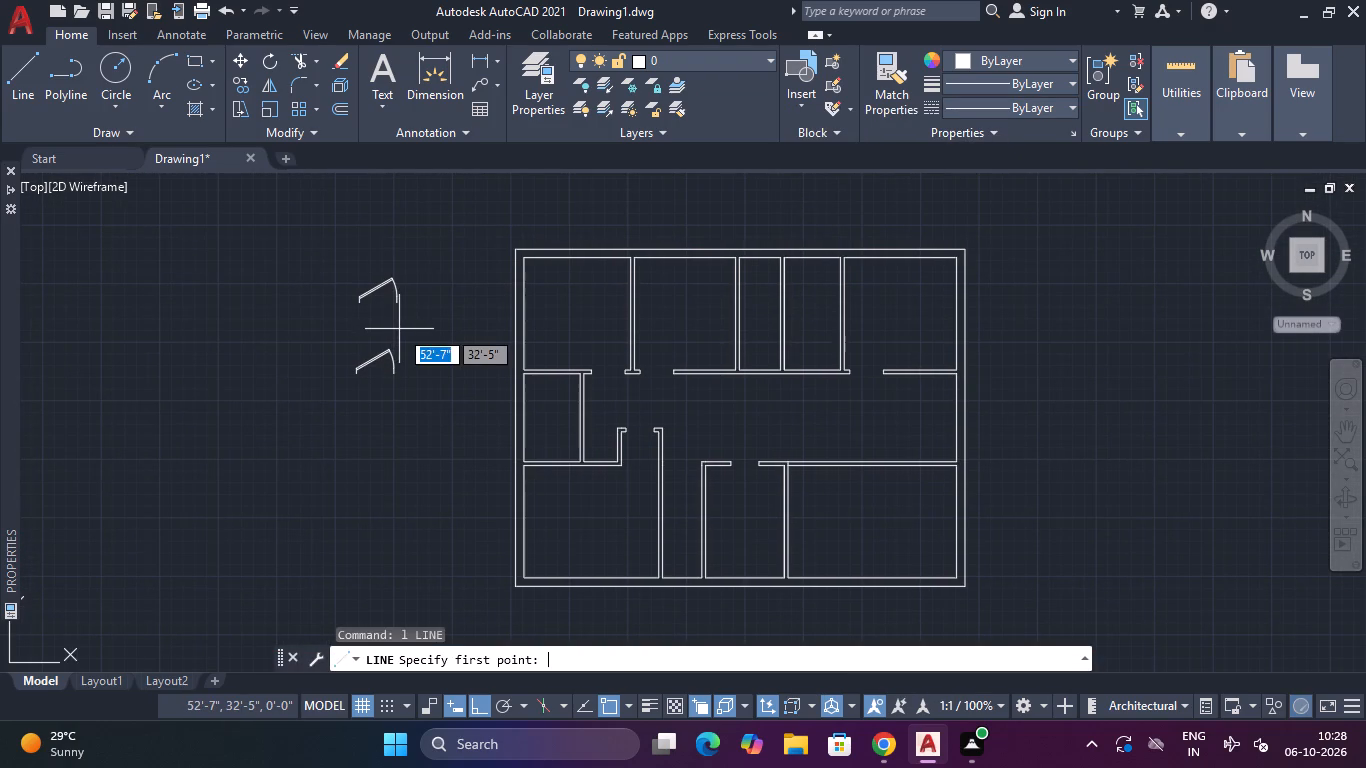
pyautogui.click(356, 327)
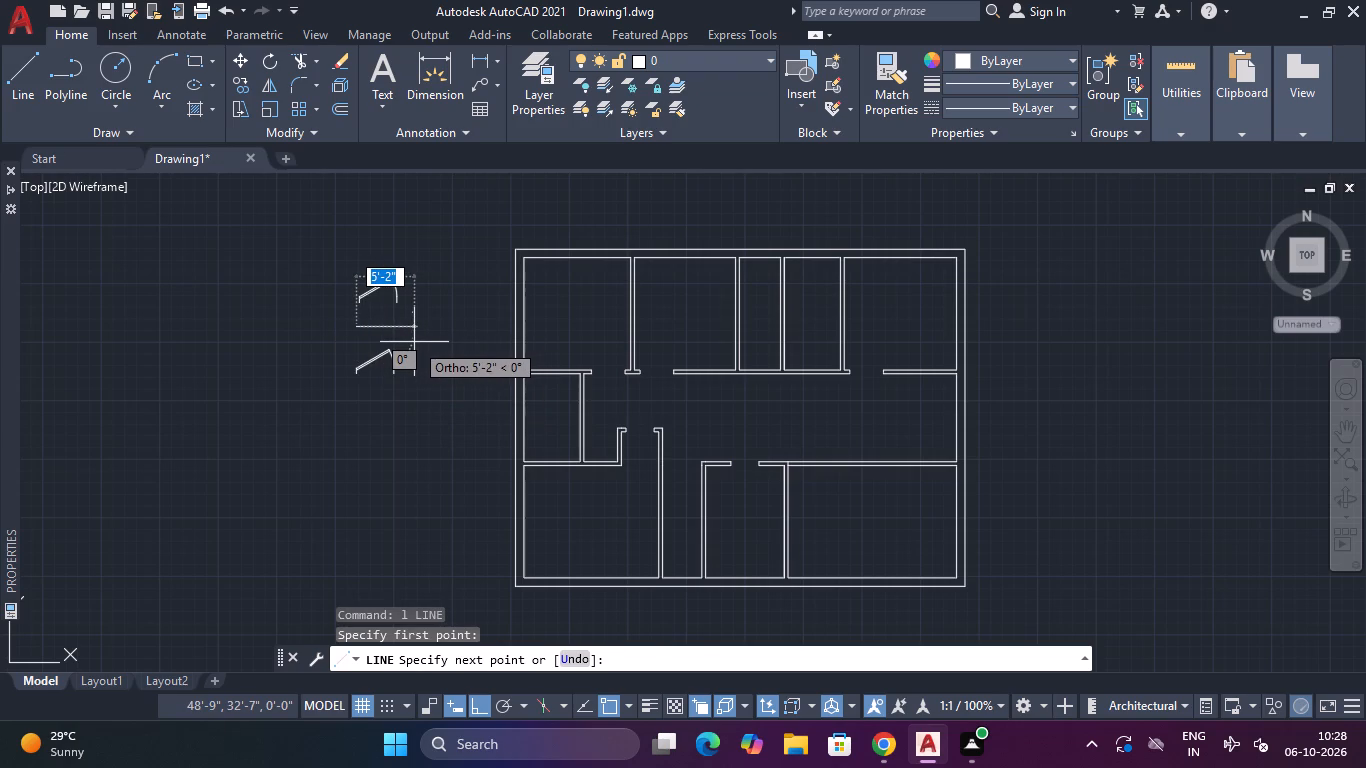
pyautogui.write("3'")
pyautogui.press('Return')
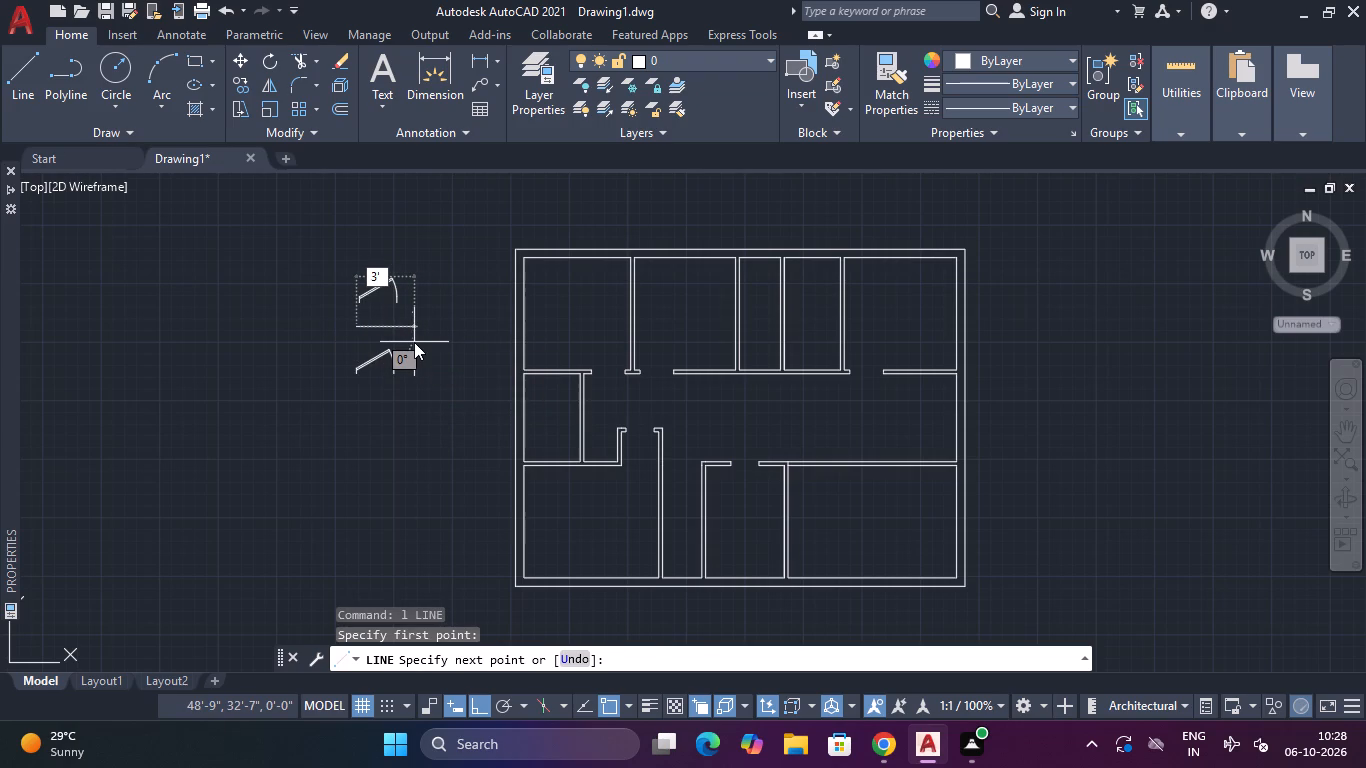
pyautogui.press('Escape')
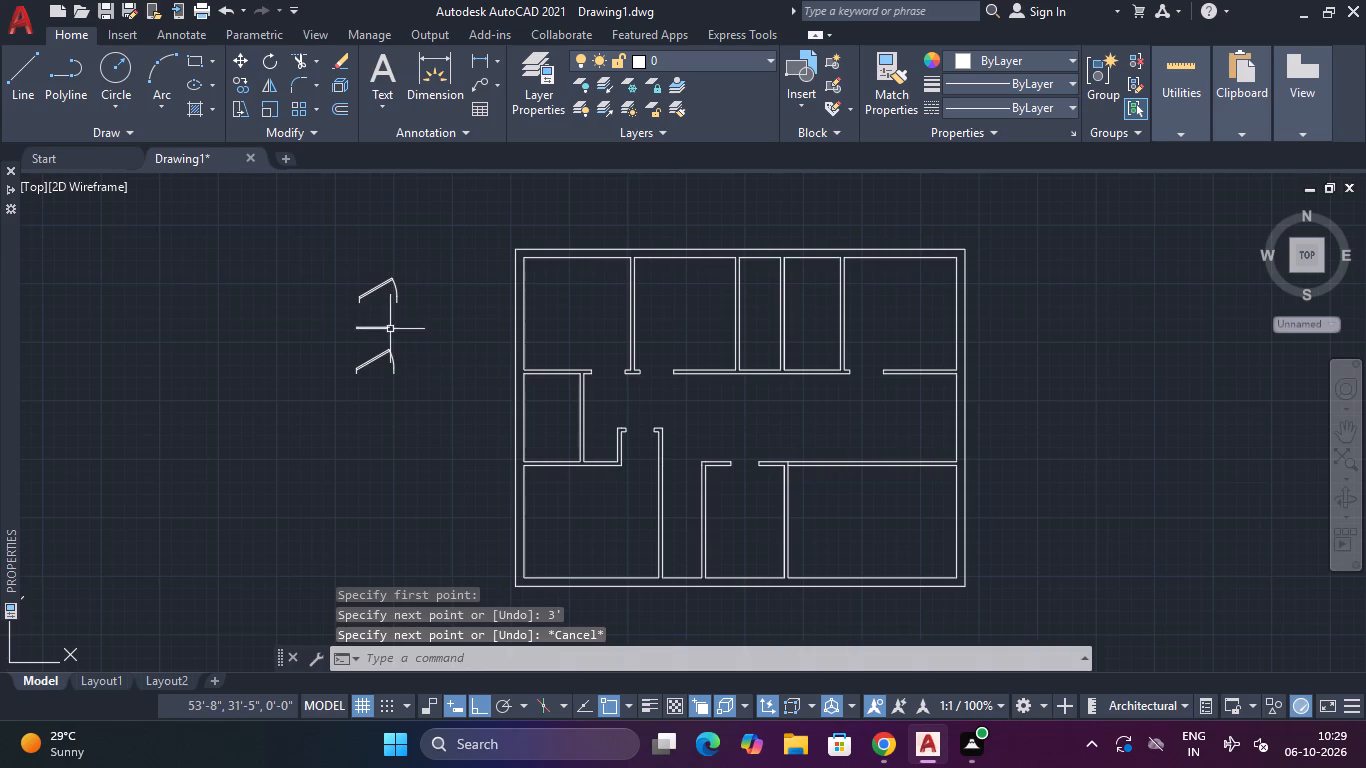
# Scale the upper door block by reference, taking its jamb-to-jamb width as reference and the 3' line's length as new length.
pyautogui.scroll(2, 391, 329)
pyautogui.click(425, 175)
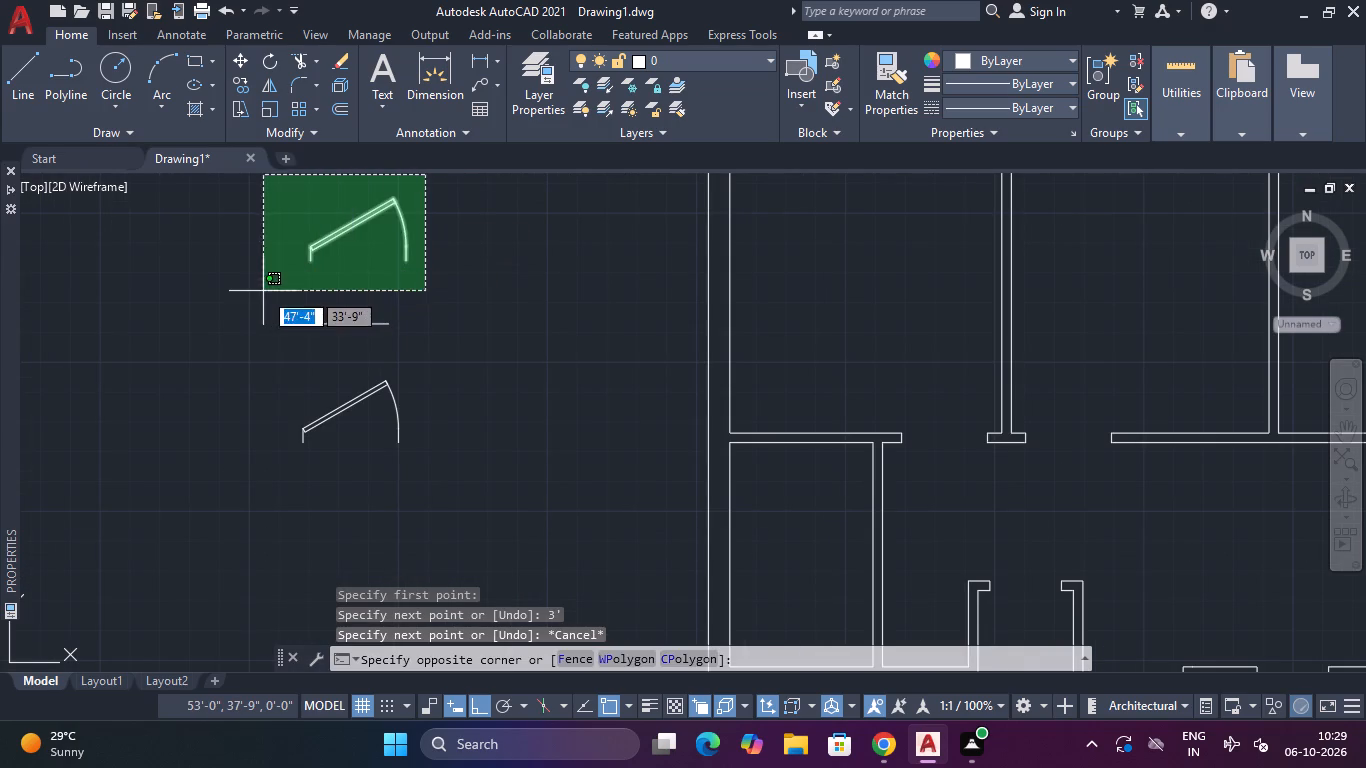
pyautogui.click(263, 291)
pyautogui.write('sc')
pyautogui.press('space')
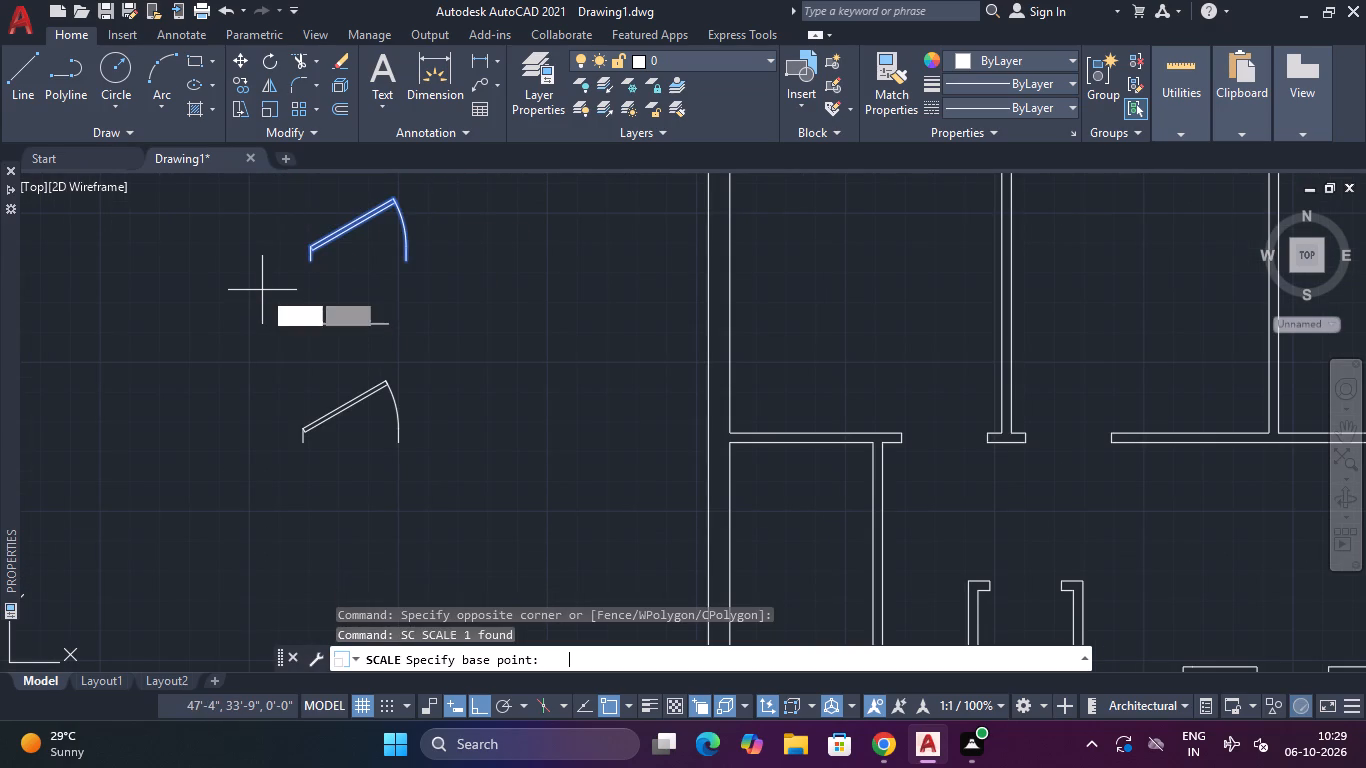
pyautogui.click(299, 328)
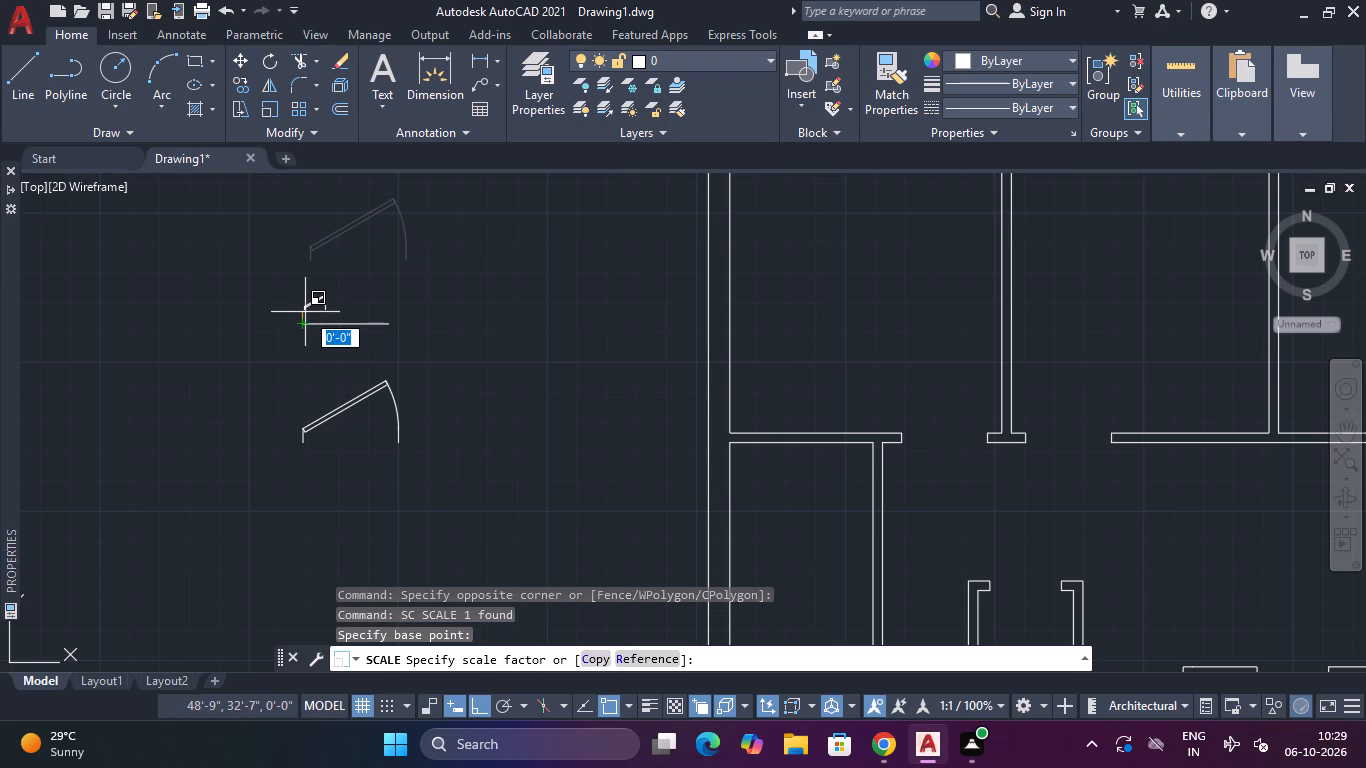
pyautogui.write('r')
pyautogui.press('space')
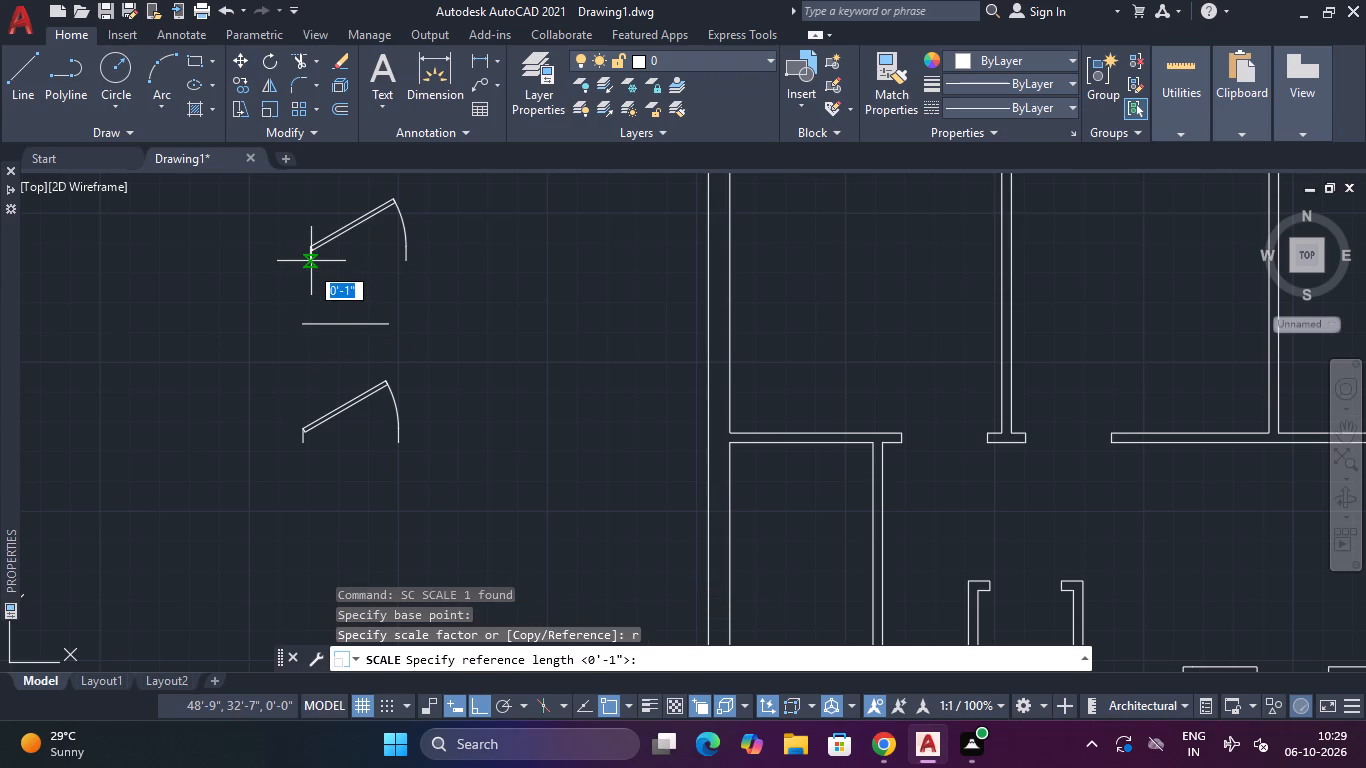
pyautogui.scroll(3, 309, 265)
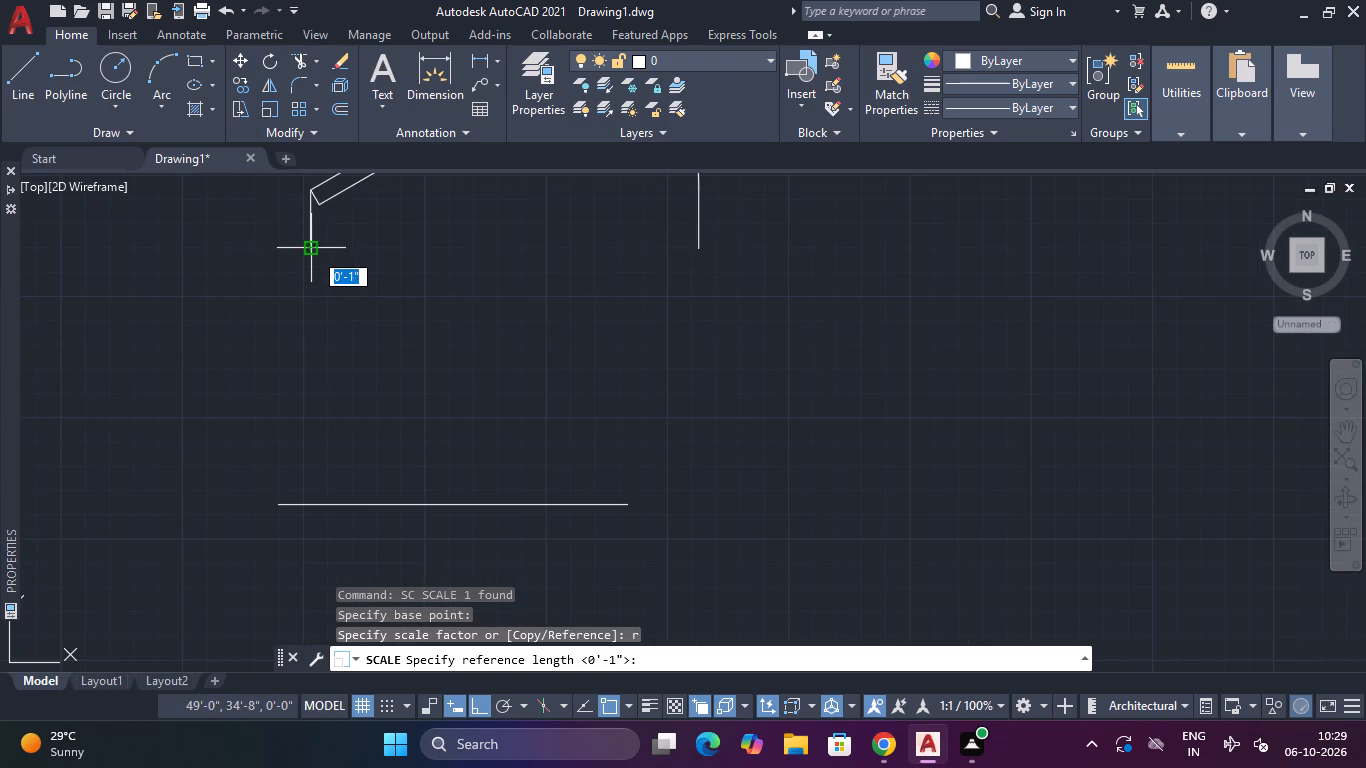
pyautogui.click(313, 251)
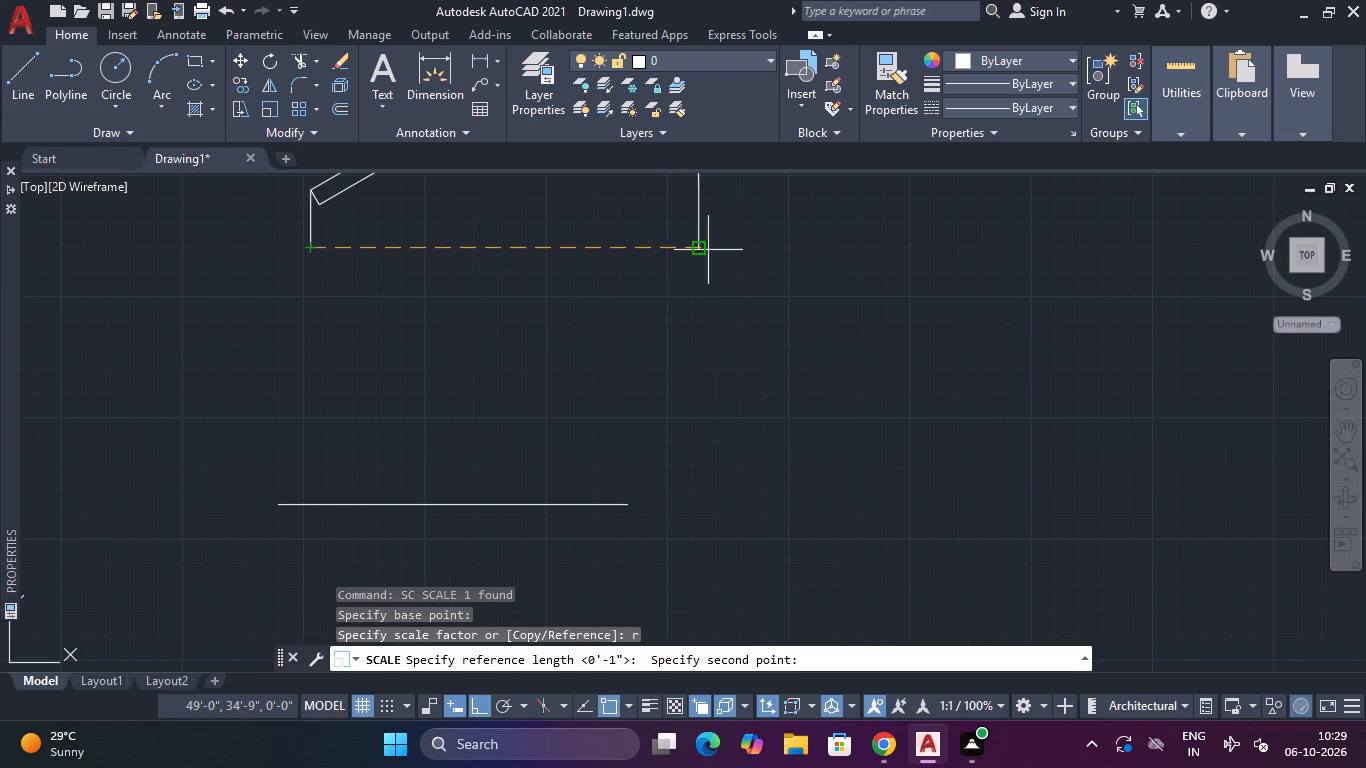
pyautogui.click(700, 250)
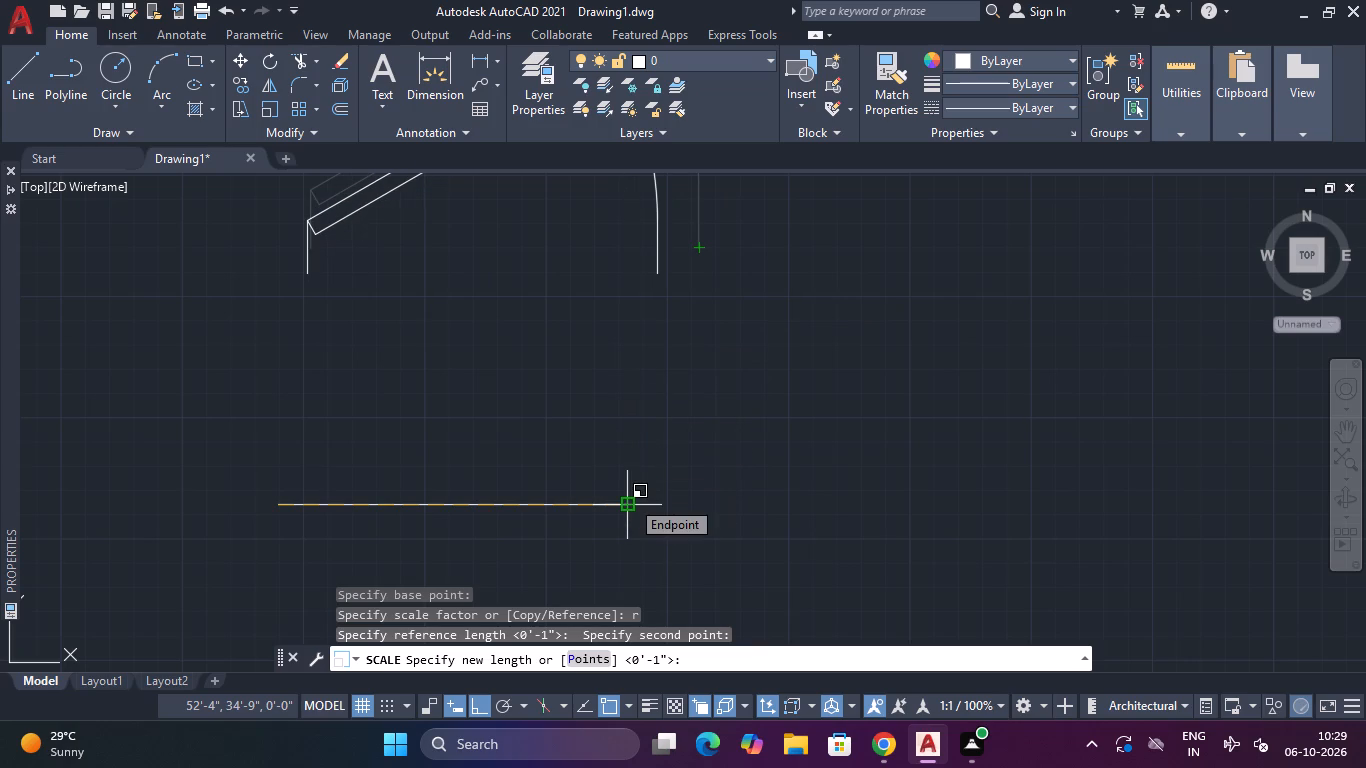
pyautogui.click(630, 499)
# Copy the scaled door by its hinge-side lower endpoint into the westernmost opening of the hall's north wall, with Ortho off.
pyautogui.scroll(-4, 630, 499)
pyautogui.moveTo(715, 401); pyautogui.dragTo(734, 253, button='middle')
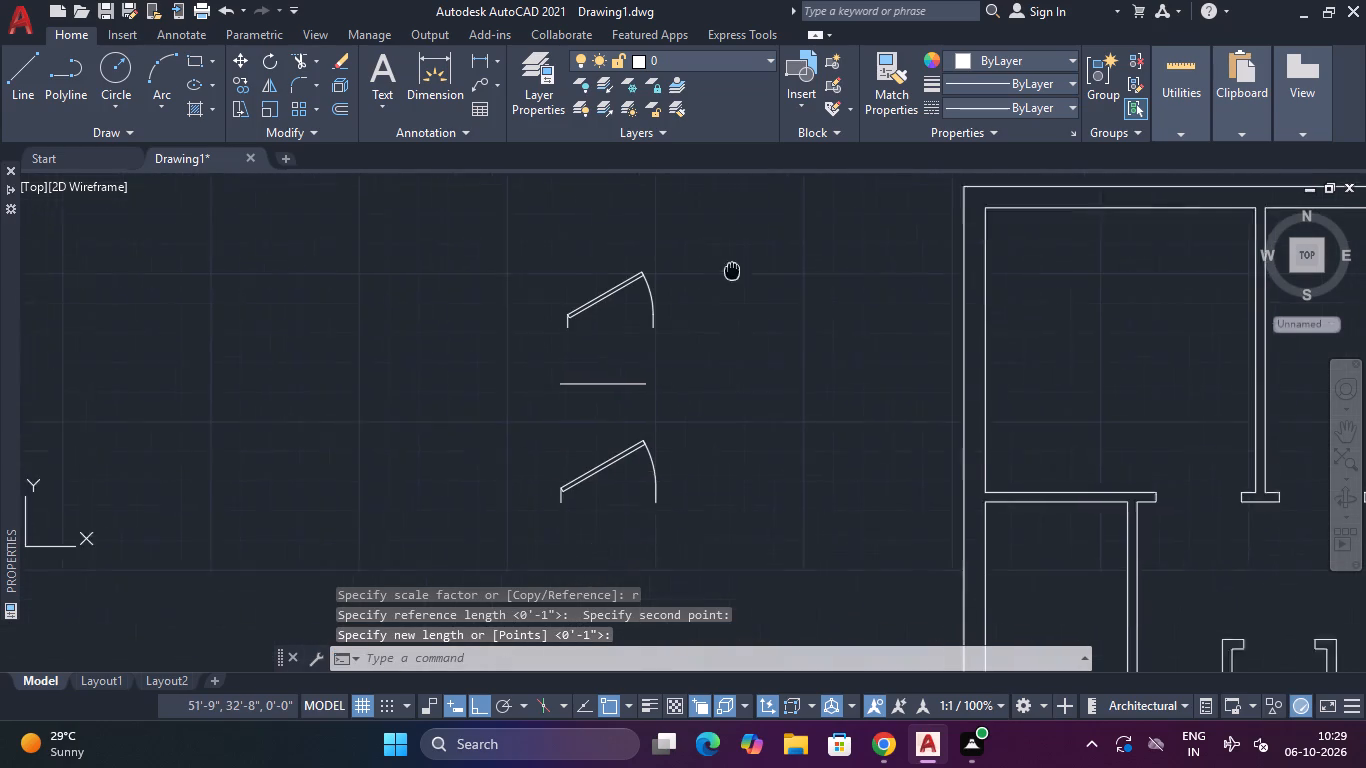
pyautogui.moveTo(734, 253); pyautogui.dragTo(743, 219, button='middle')
pyautogui.click(717, 175)
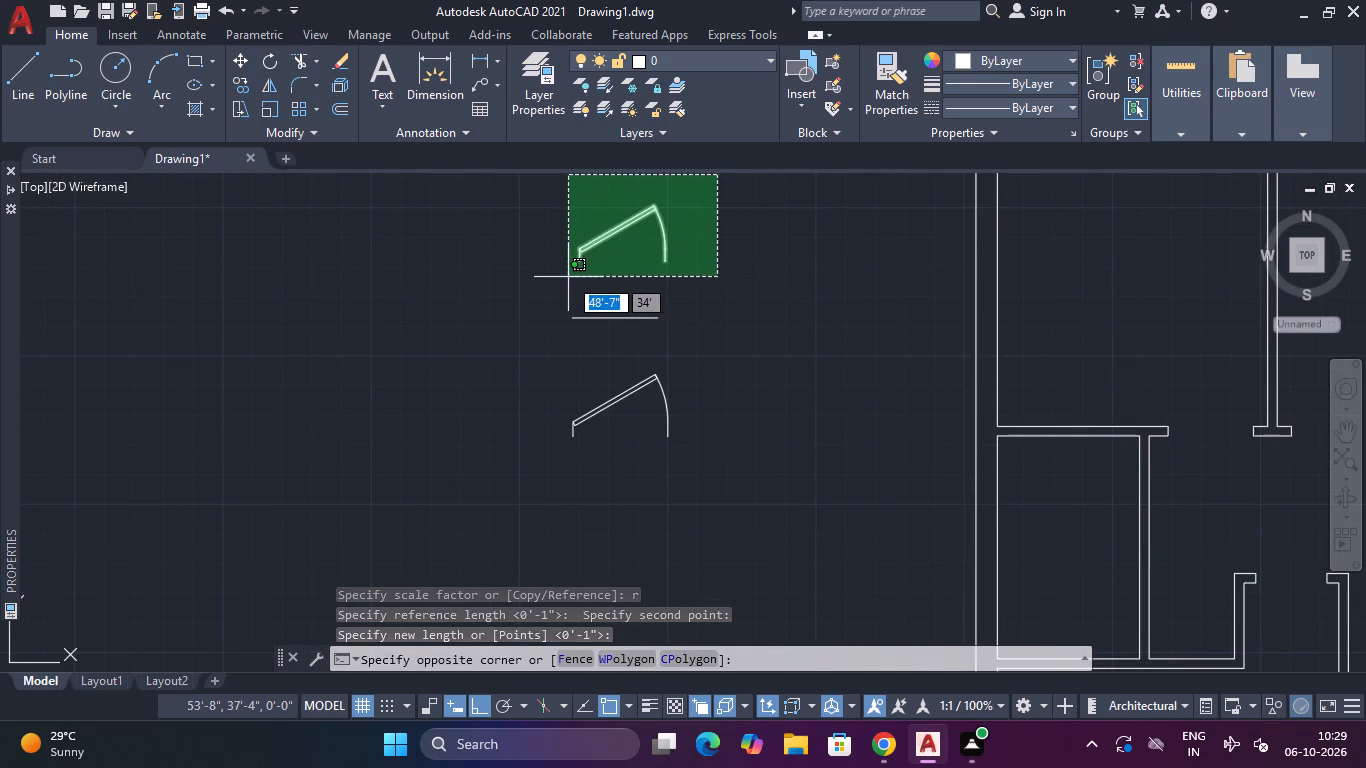
pyautogui.click(566, 277)
pyautogui.write('co')
pyautogui.press('space')
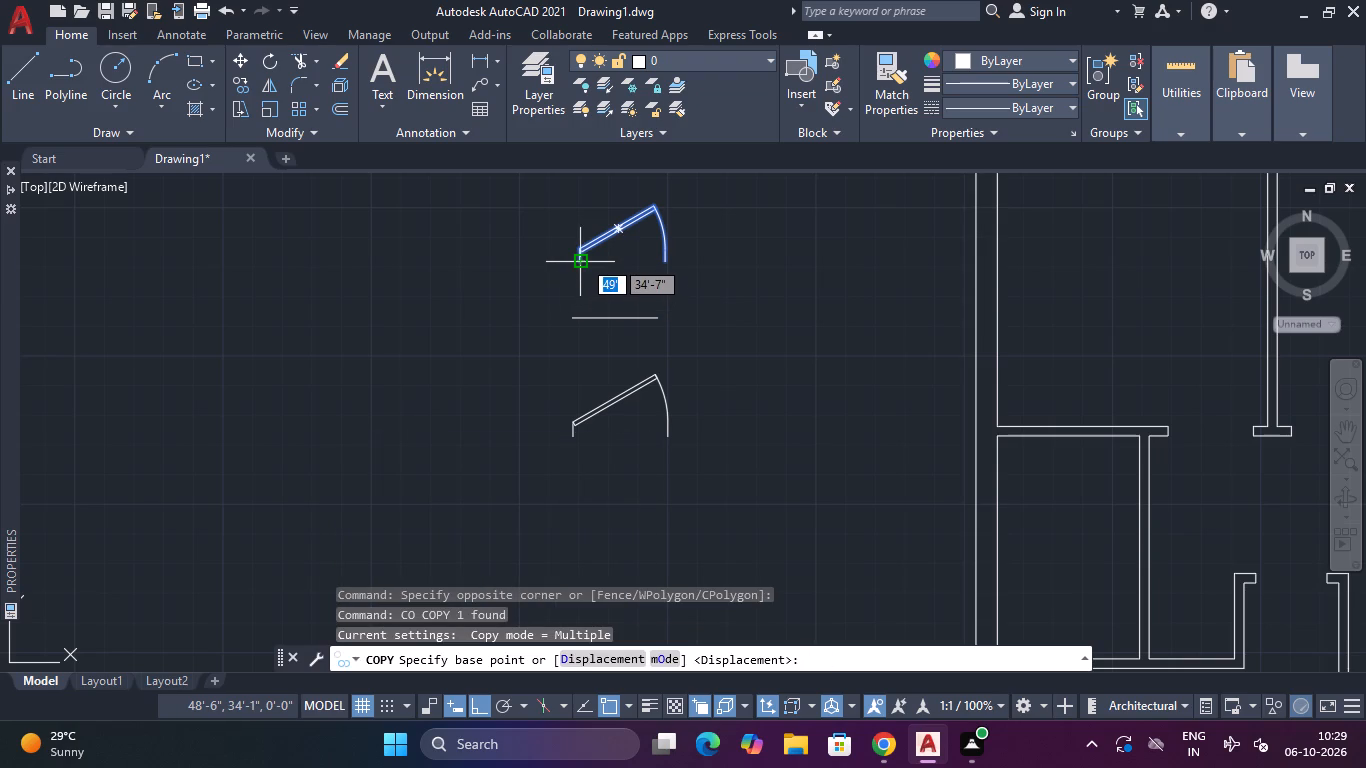
pyautogui.scroll(4, 590, 264)
pyautogui.click(546, 256)
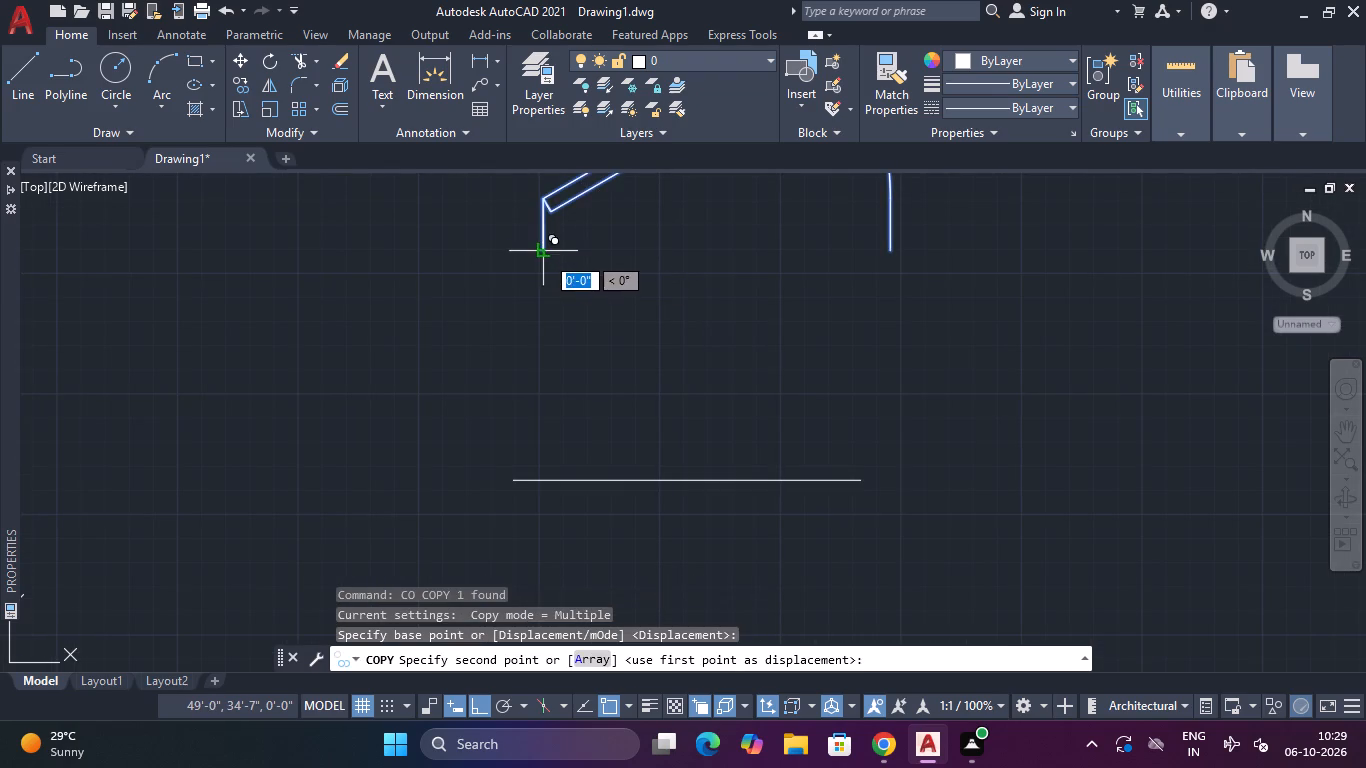
pyautogui.scroll(-5, 560, 255)
pyautogui.moveTo(625, 288); pyautogui.dragTo(509, 295, button='middle')
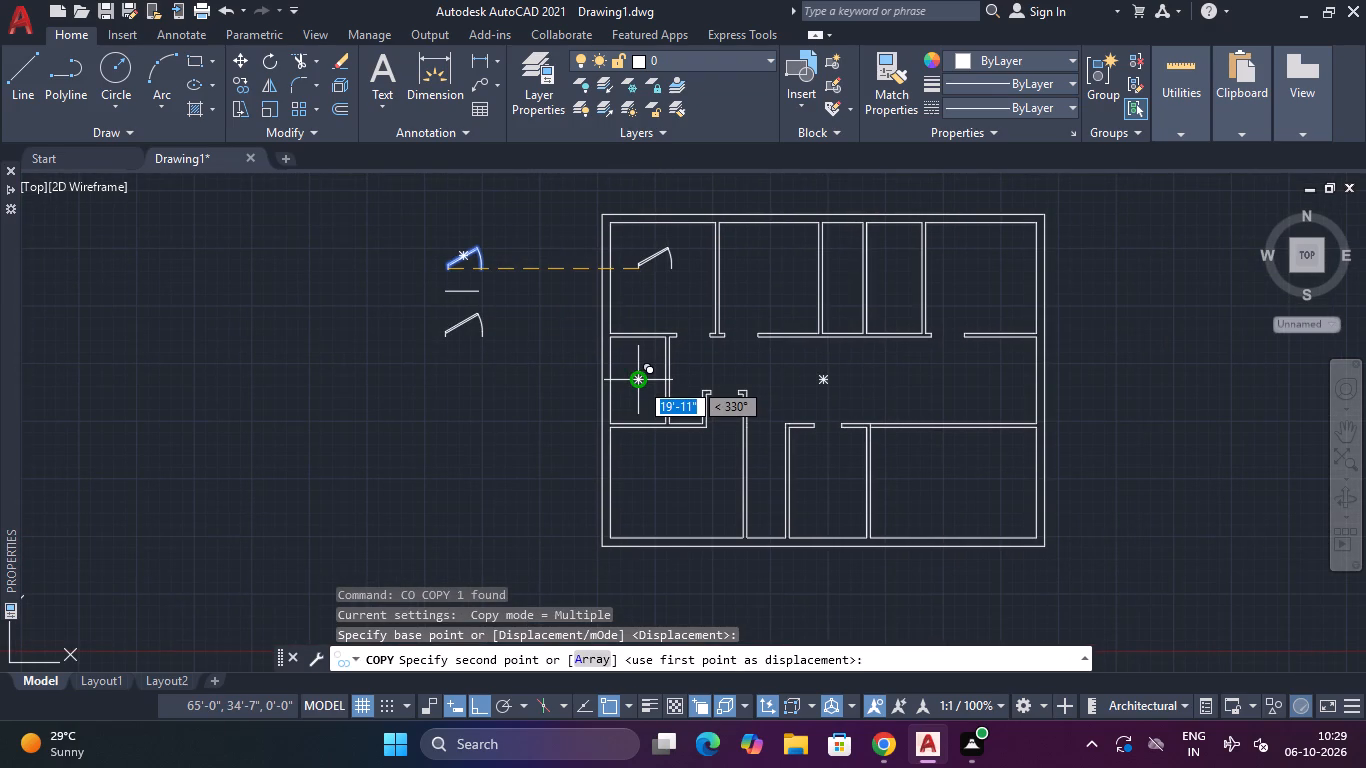
pyautogui.press('F8')
pyautogui.scroll(4, 675, 338)
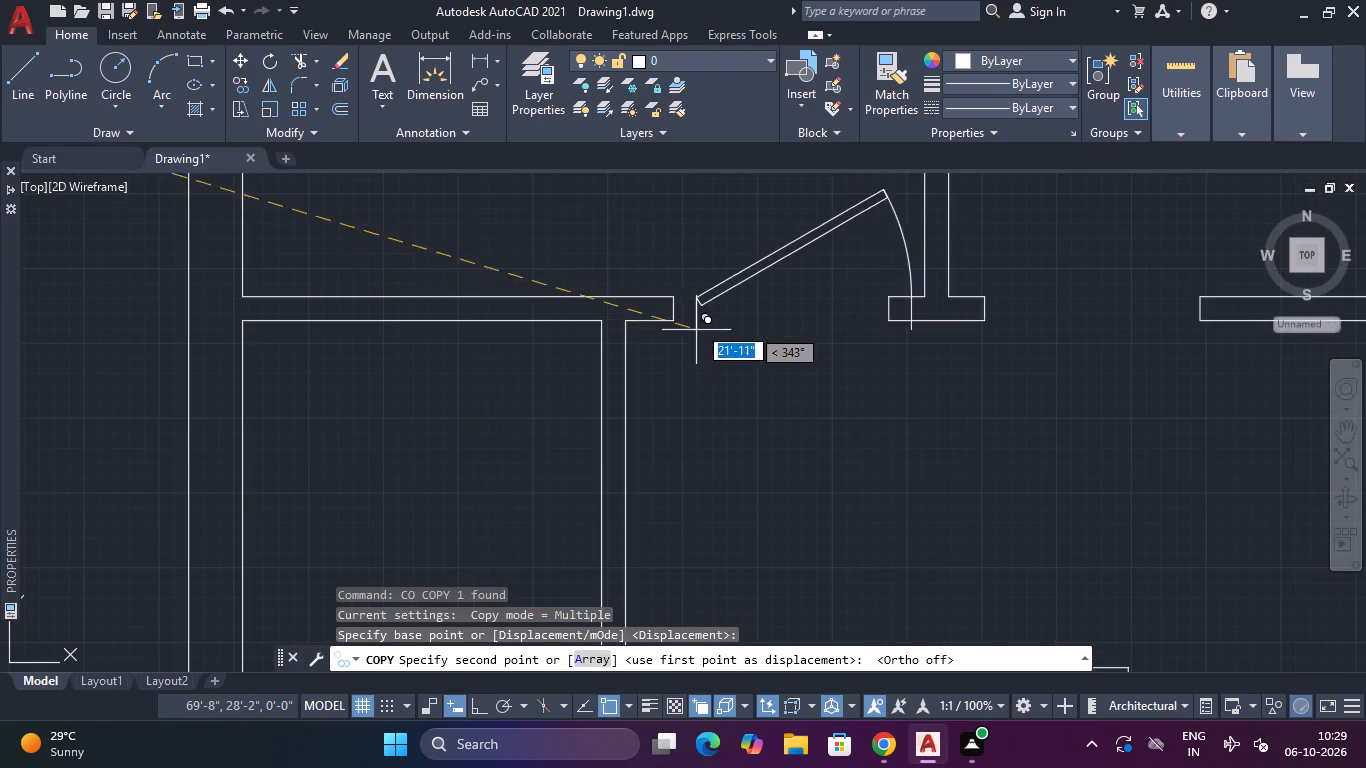
pyautogui.click(667, 322)
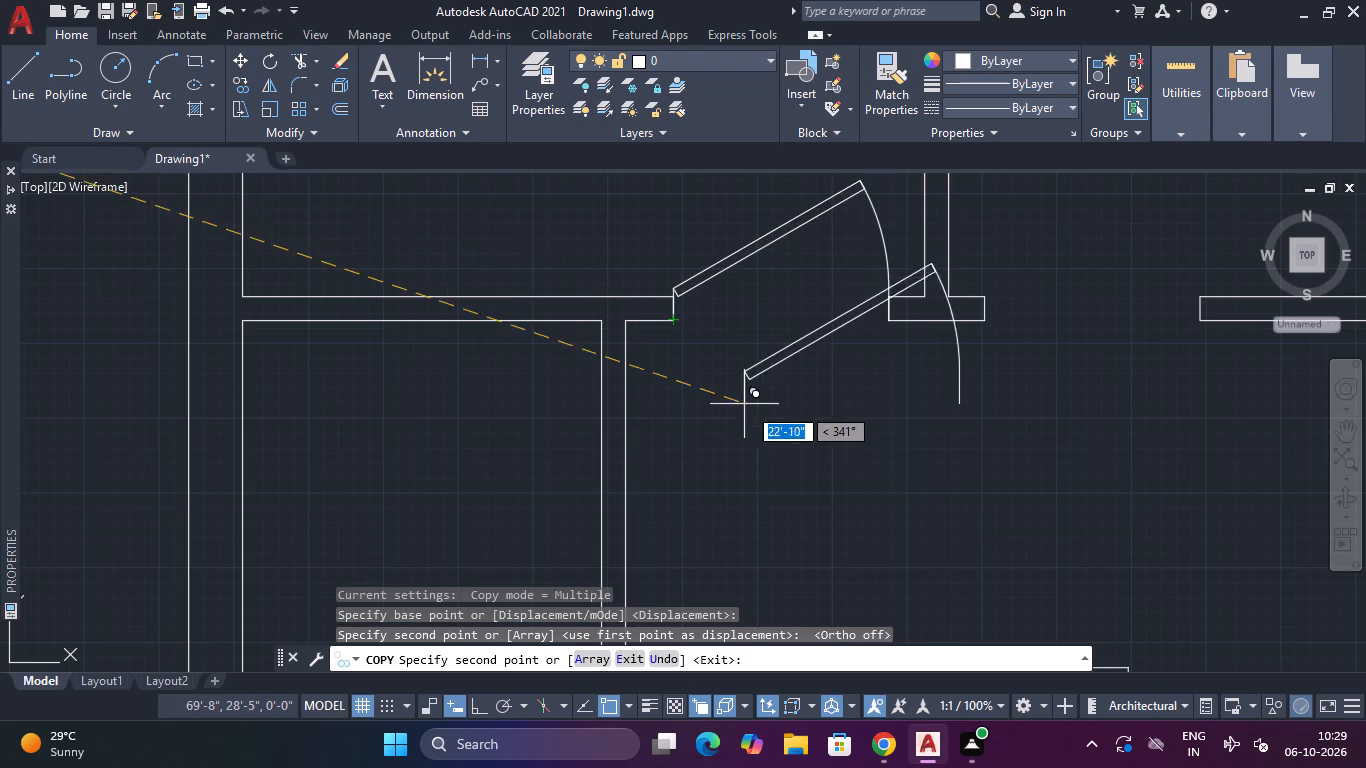
# Place further copies of the door in the second and the easternmost openings of the hall's north wall.
pyautogui.moveTo(751, 409); pyautogui.dragTo(474, 364, button='middle')
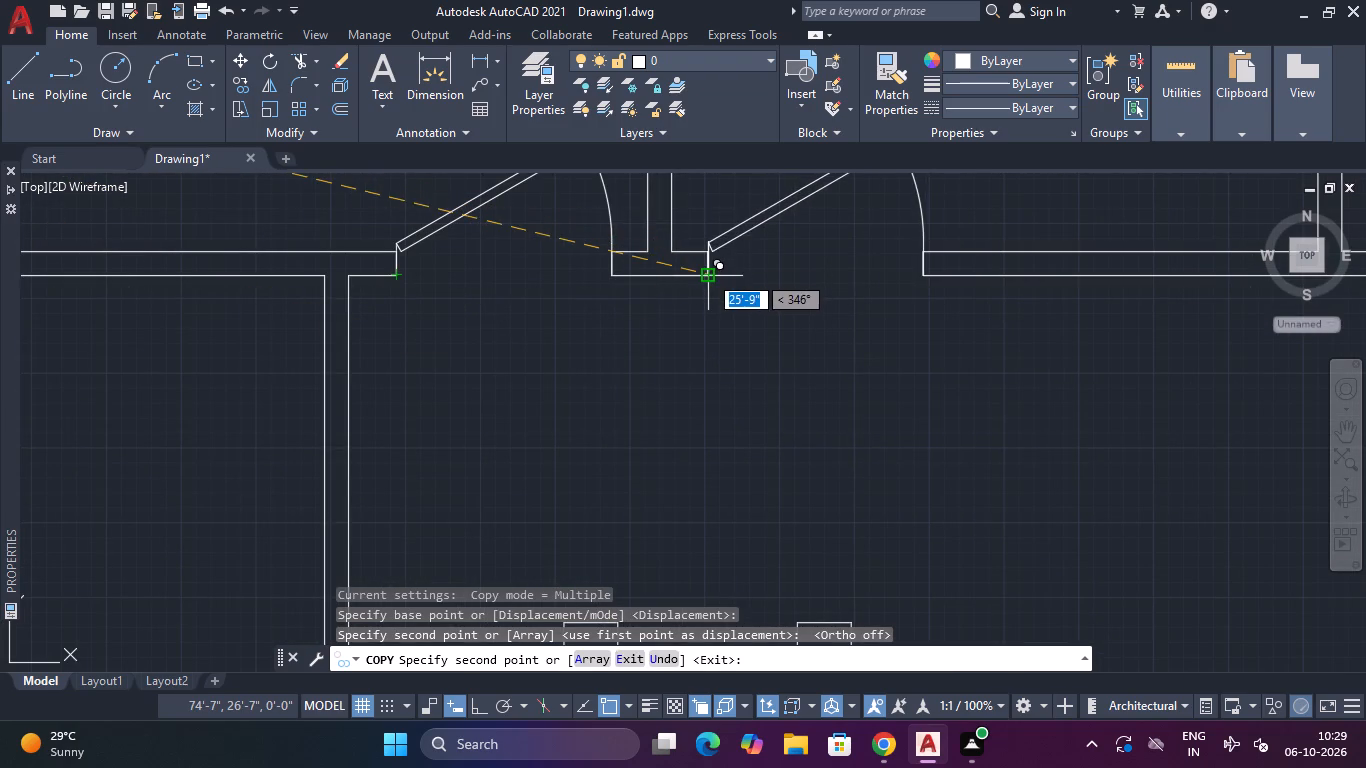
pyautogui.click(708, 274)
pyautogui.scroll(-3, 716, 275)
pyautogui.moveTo(712, 296); pyautogui.dragTo(681, 300, button='middle')
pyautogui.moveTo(658, 302); pyautogui.dragTo(472, 327, button='middle')
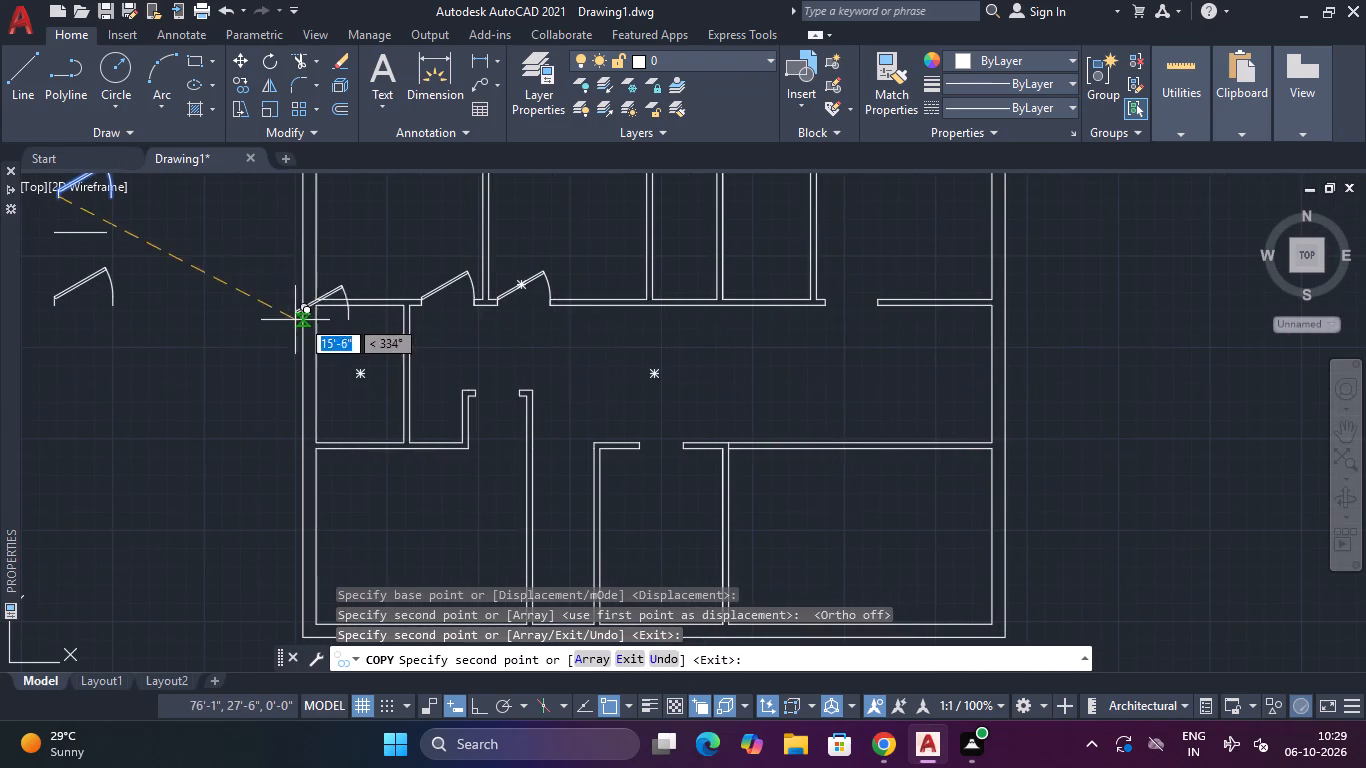
pyautogui.scroll(2, 839, 297)
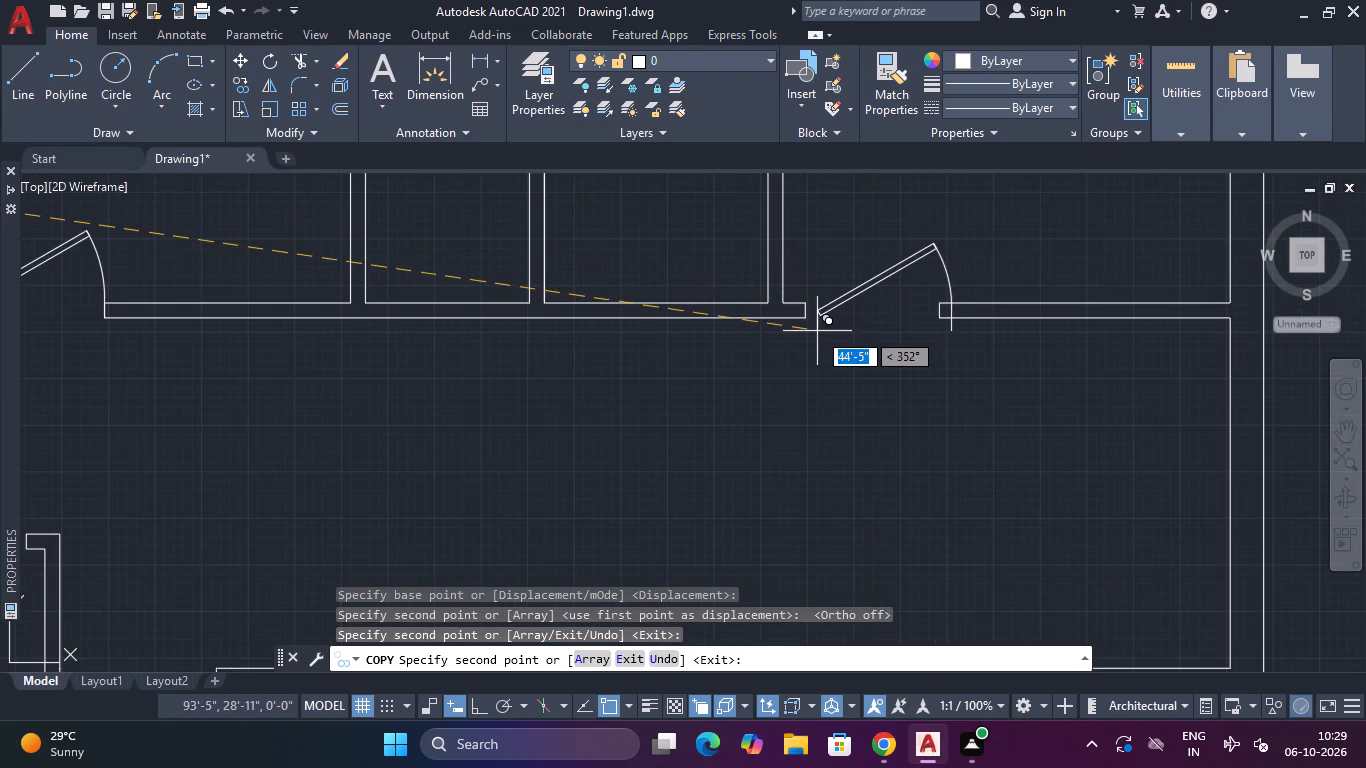
pyautogui.click(805, 318)
# Place another door copy in the north wall opening of the lower middle room, and end the Copy command.
pyautogui.scroll(-2, 726, 415)
pyautogui.moveTo(714, 431); pyautogui.dragTo(861, 278, button='middle')
pyautogui.scroll(3, 721, 370)
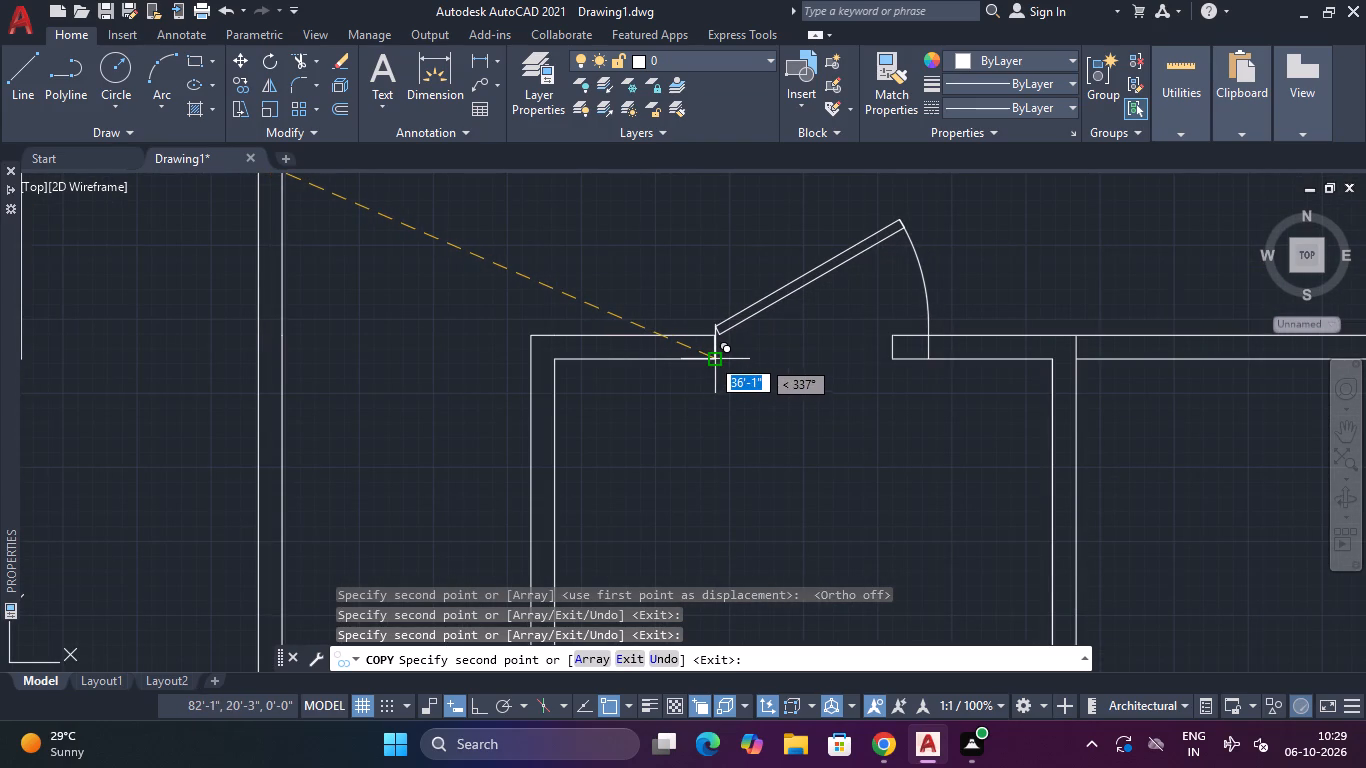
pyautogui.click(710, 357)
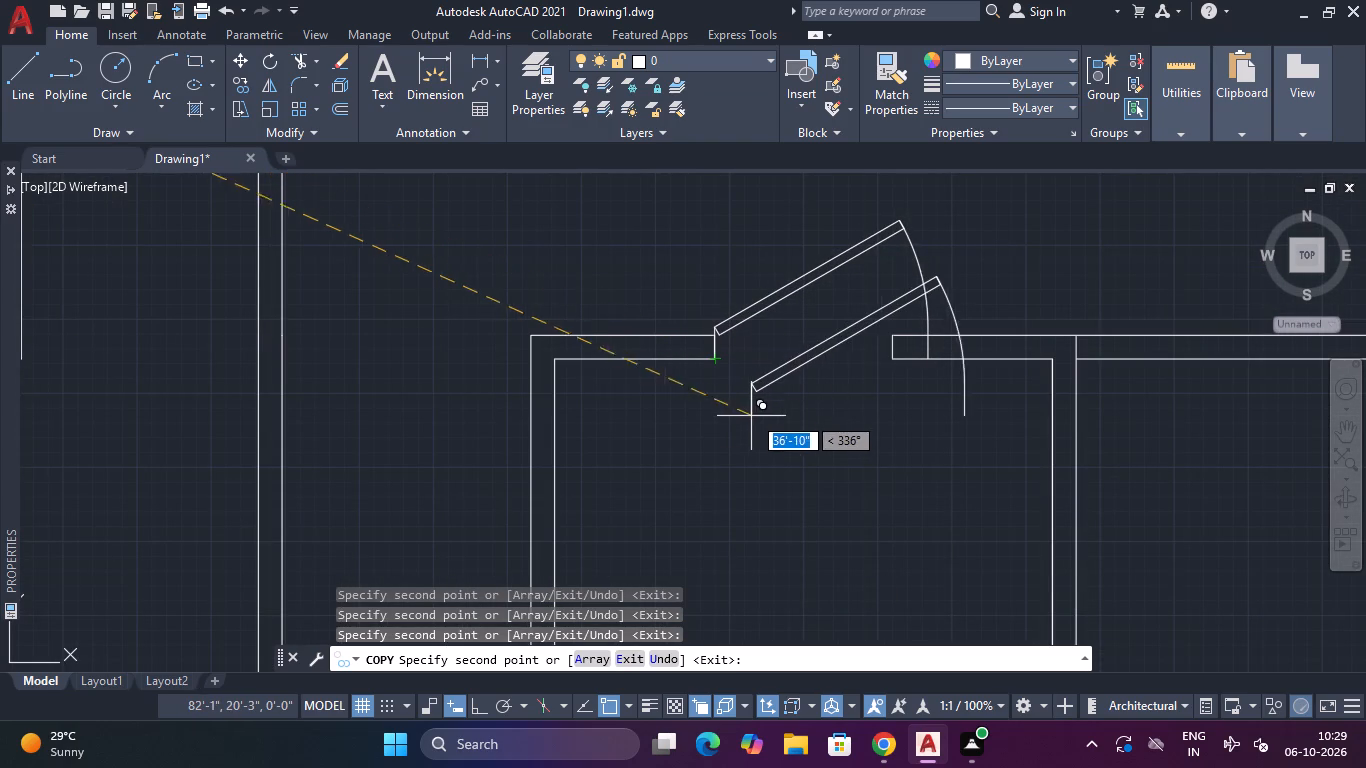
pyautogui.moveTo(759, 403); pyautogui.dragTo(768, 526, button='middle')
pyautogui.scroll(-2, 606, 323)
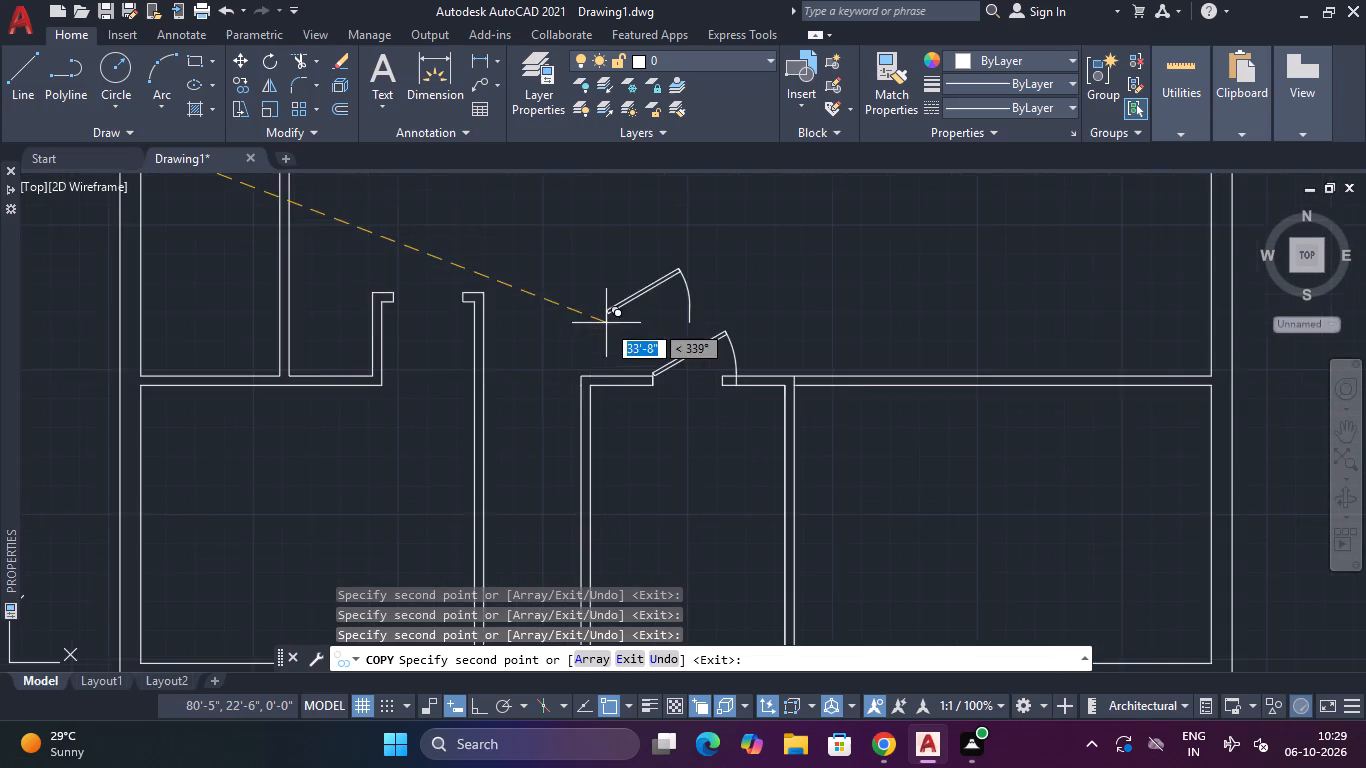
pyautogui.moveTo(606, 322); pyautogui.dragTo(742, 316, button='middle')
pyautogui.scroll(3, 531, 287)
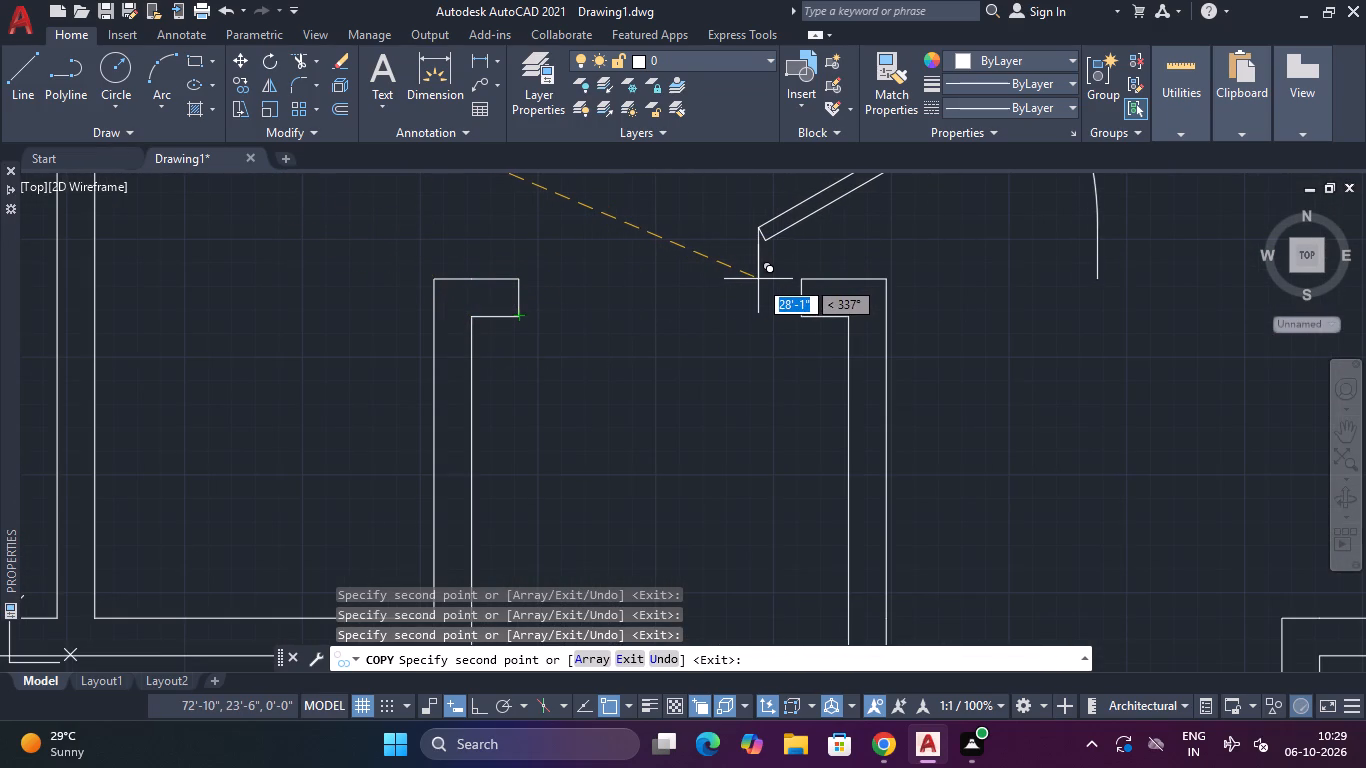
pyautogui.press('Escape')
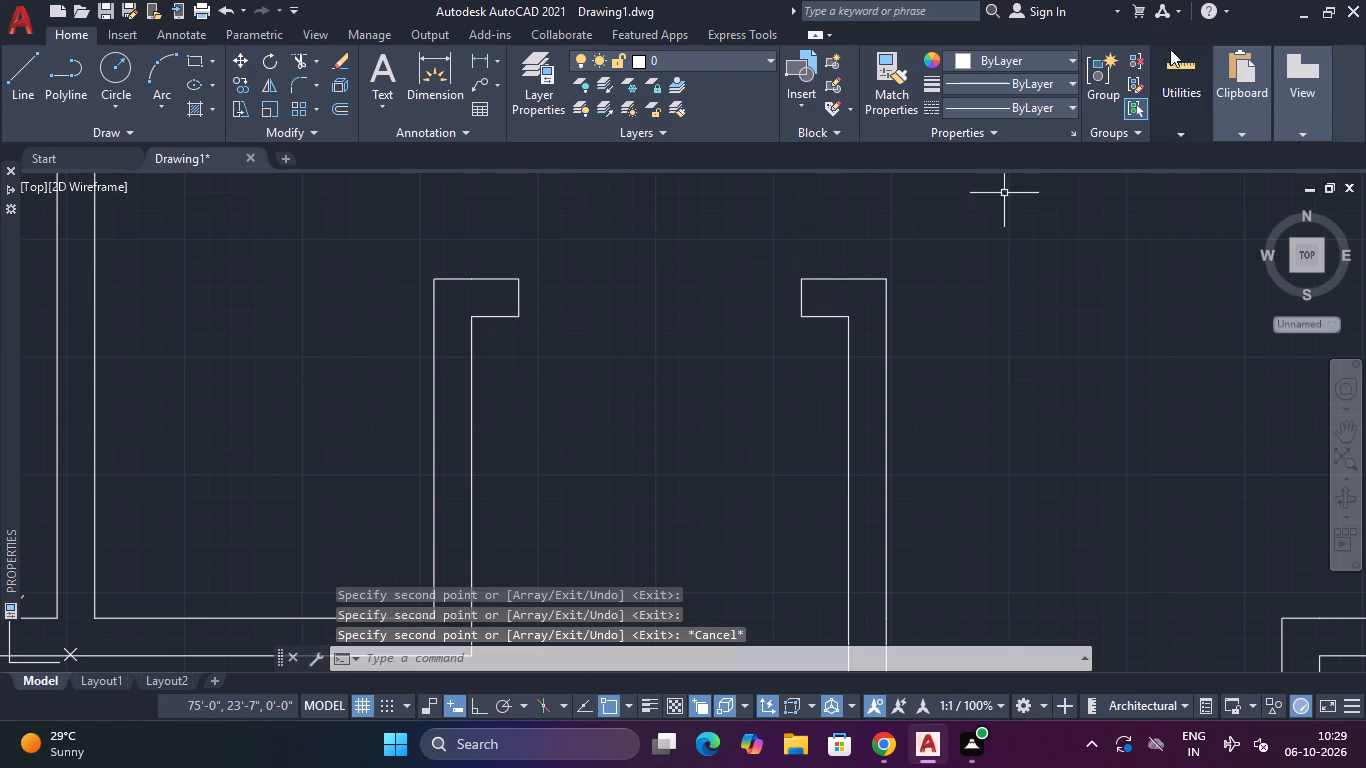
# Measure the width of the lower-west room's door opening with quick measure.
pyautogui.click(1179, 165)
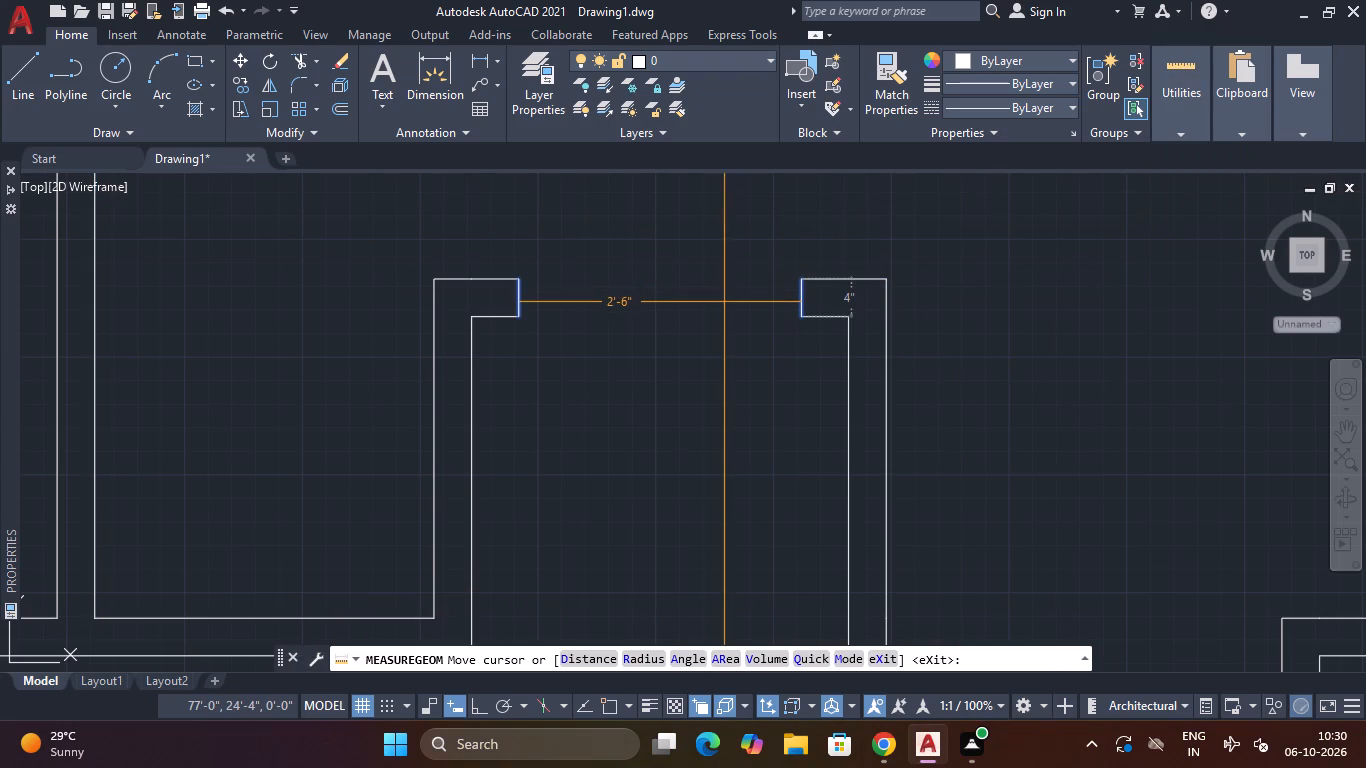
pyautogui.press('Escape')
pyautogui.scroll(-6, 714, 296)
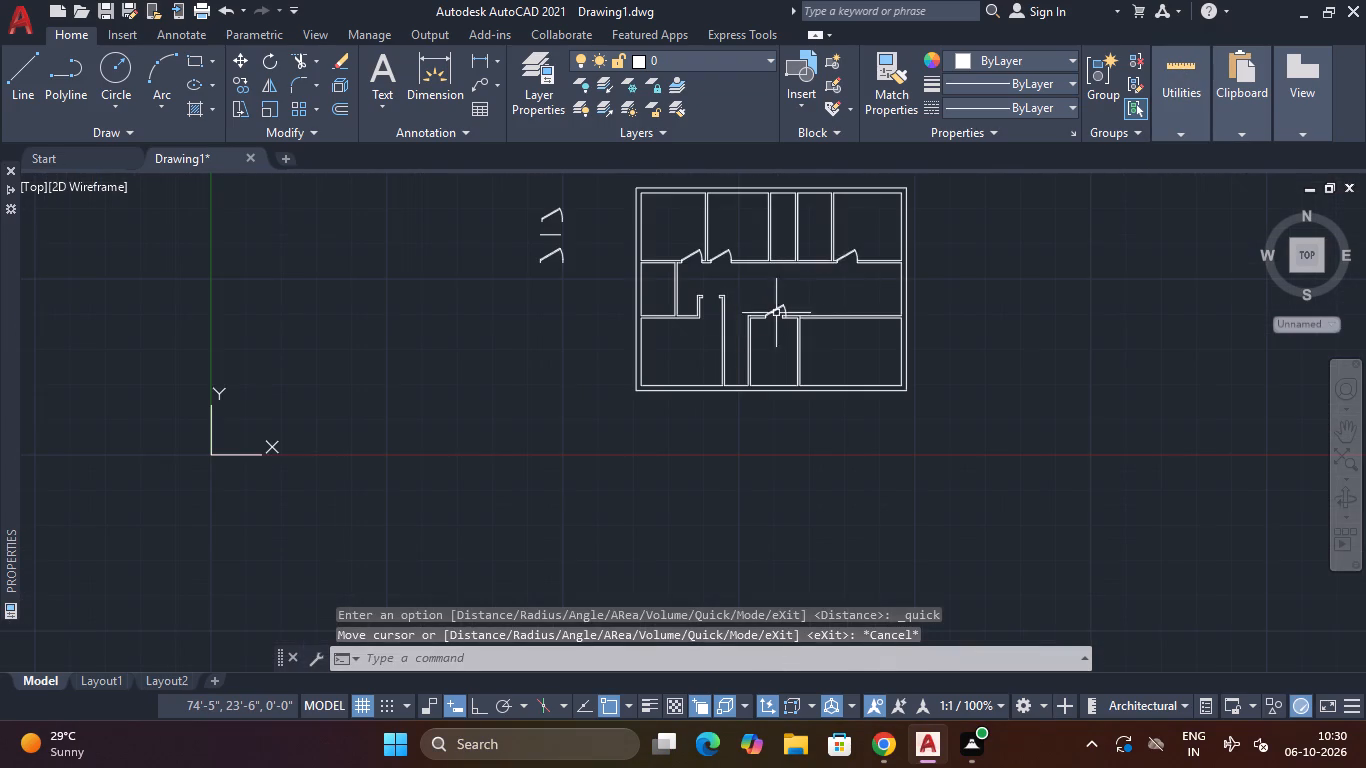
# Delete the door from the north wall opening of the lower middle room.
pyautogui.scroll(3, 737, 322)
pyautogui.moveTo(952, 239); pyautogui.dragTo(937, 247)
pyautogui.click(907, 255)
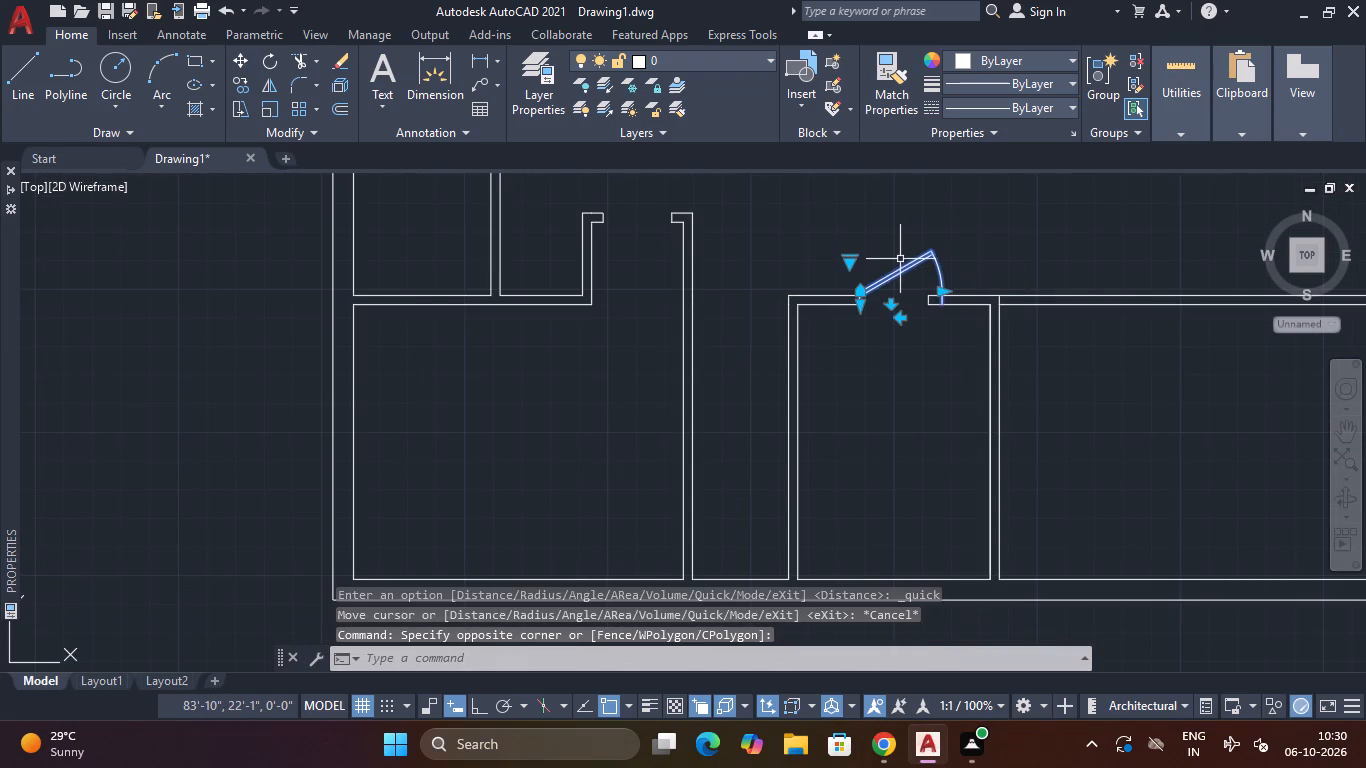
pyautogui.press('Delete')
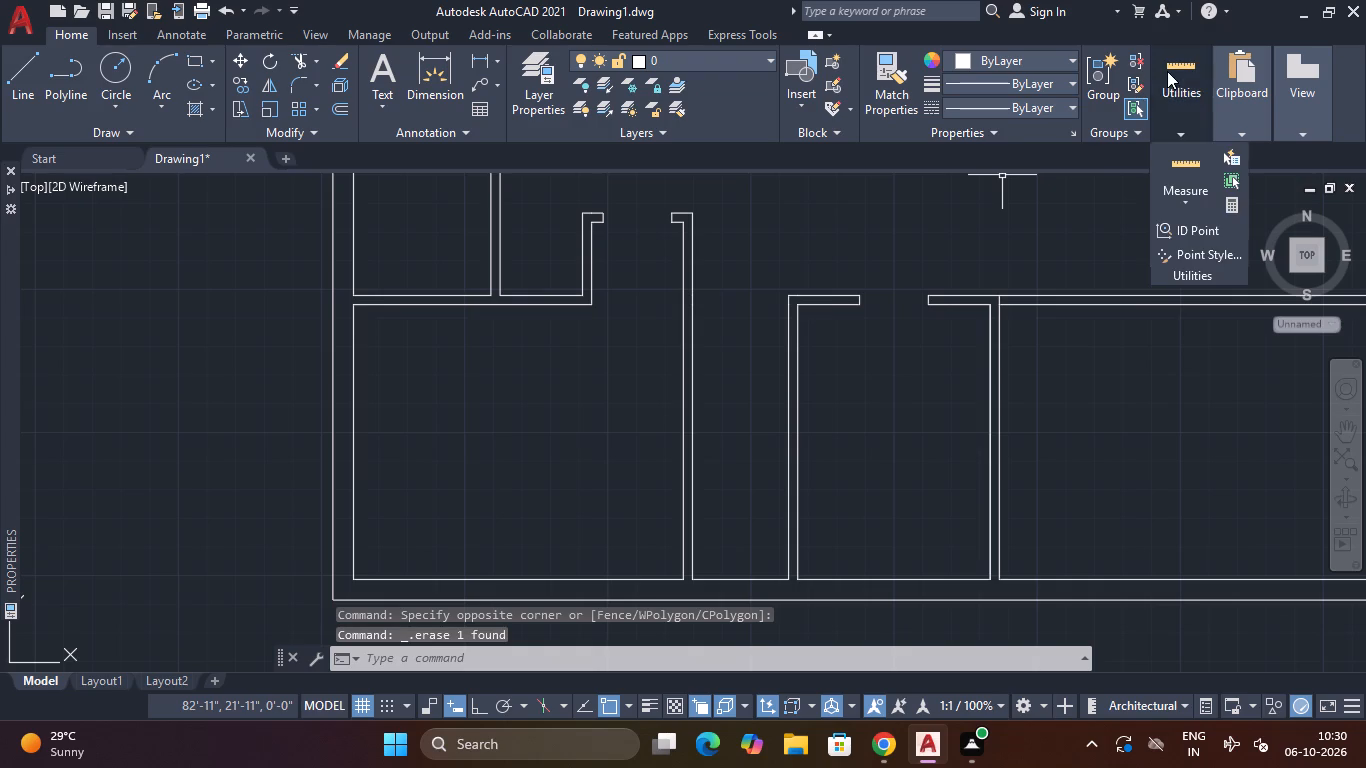
# Measure the width of the lower middle room's door opening with quick measure.
pyautogui.click(1167, 71)
pyautogui.click(1167, 159)
pyautogui.scroll(2, 931, 287)
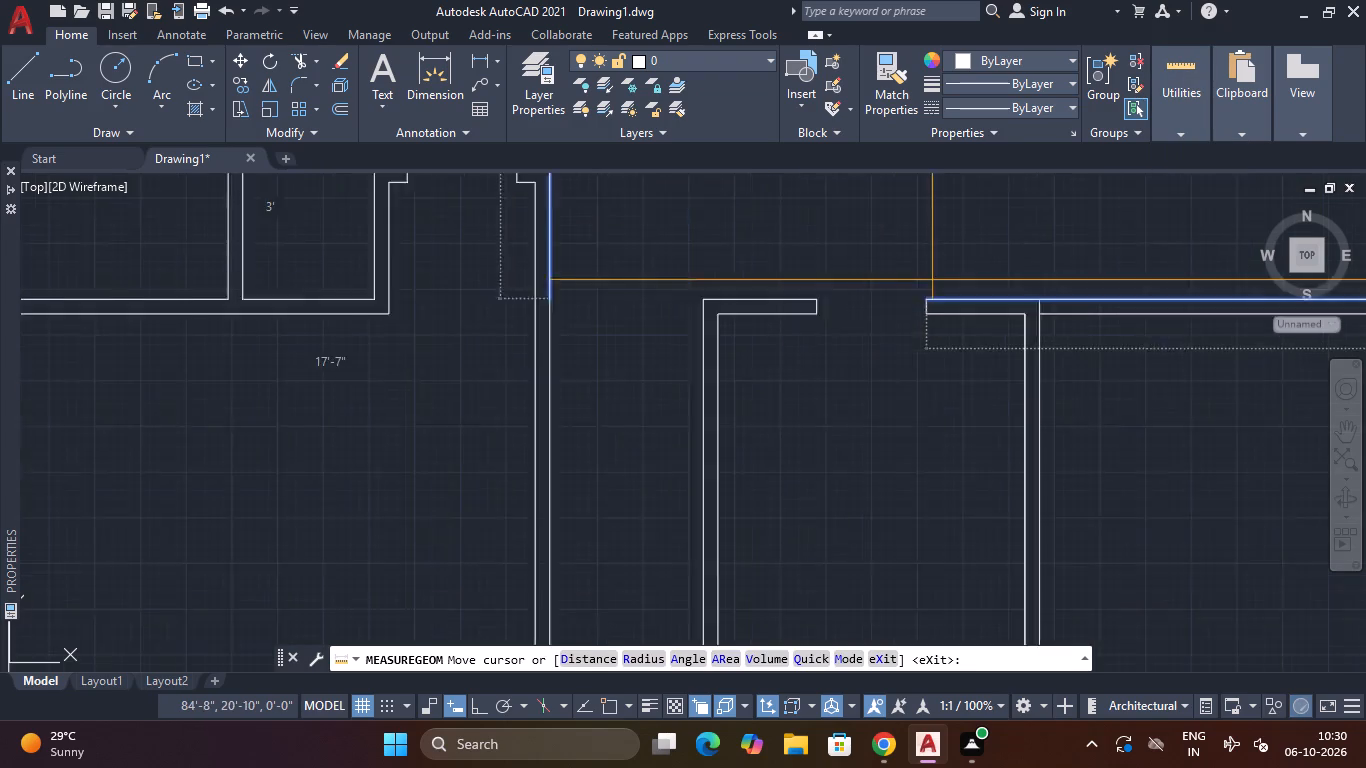
pyautogui.scroll(-3, 861, 326)
pyautogui.press('Escape')
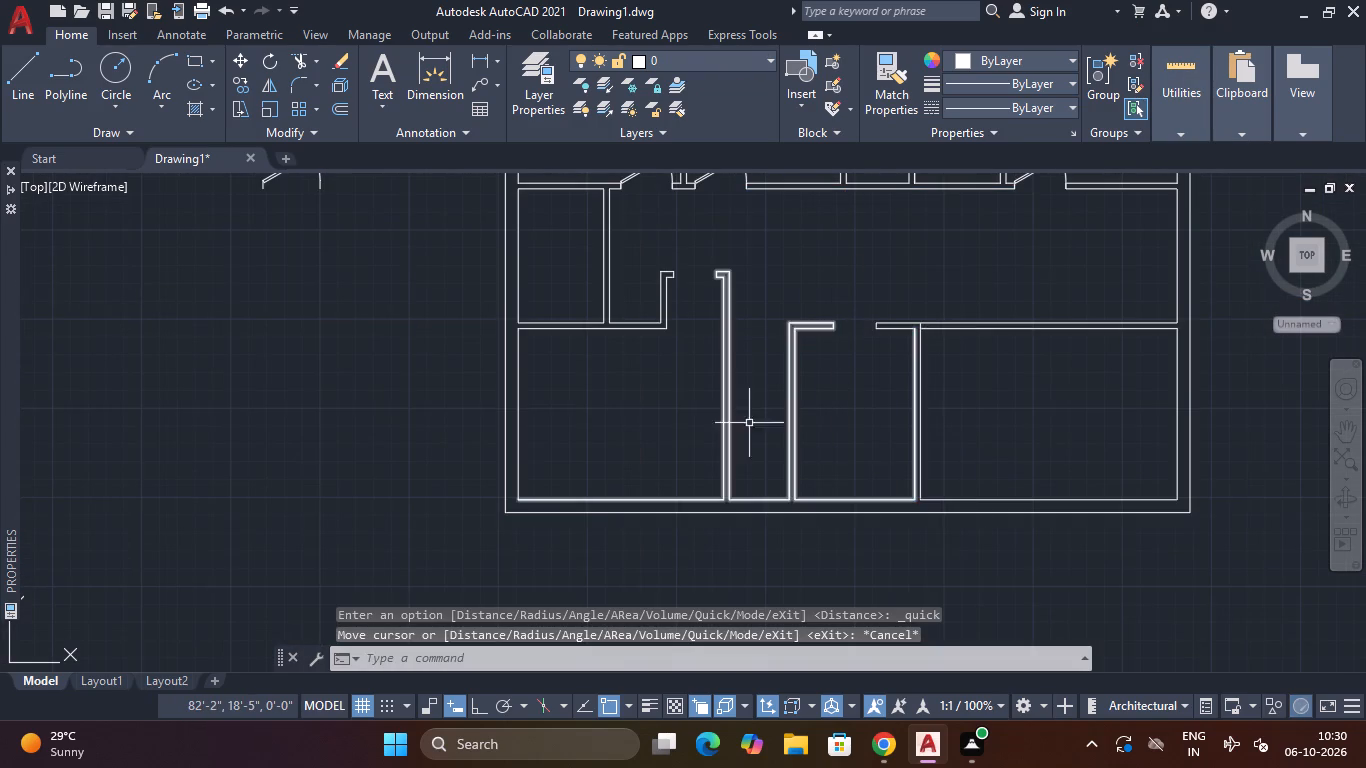
# Draw a horizontal 2'6" reference line just below the lower spare door outside the plan, with Ortho on.
pyautogui.moveTo(262, 315); pyautogui.dragTo(444, 319, button='middle')
pyautogui.scroll(-1, 528, 316)
pyautogui.moveTo(528, 316); pyautogui.dragTo(522, 361, button='middle')
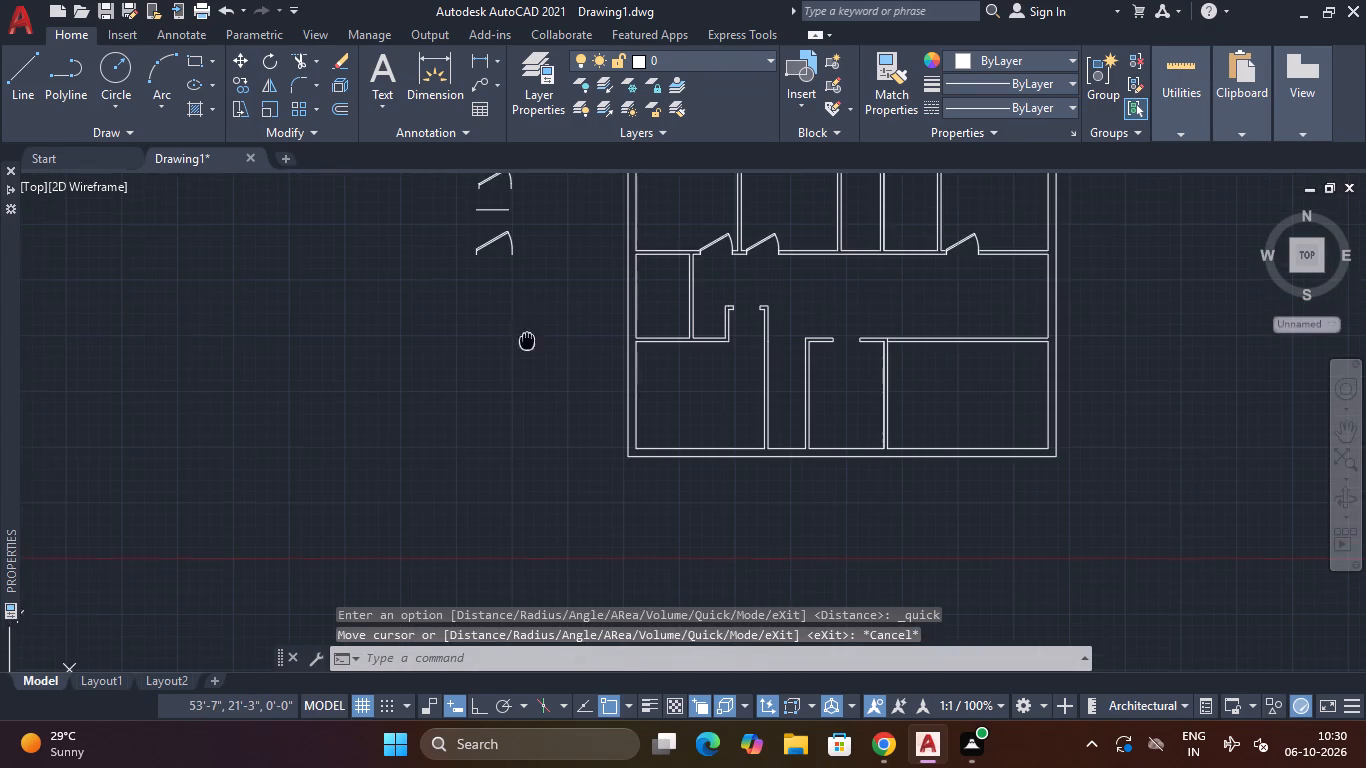
pyautogui.moveTo(522, 361); pyautogui.dragTo(522, 370, button='middle')
pyautogui.scroll(1, 487, 314)
pyautogui.write('l')
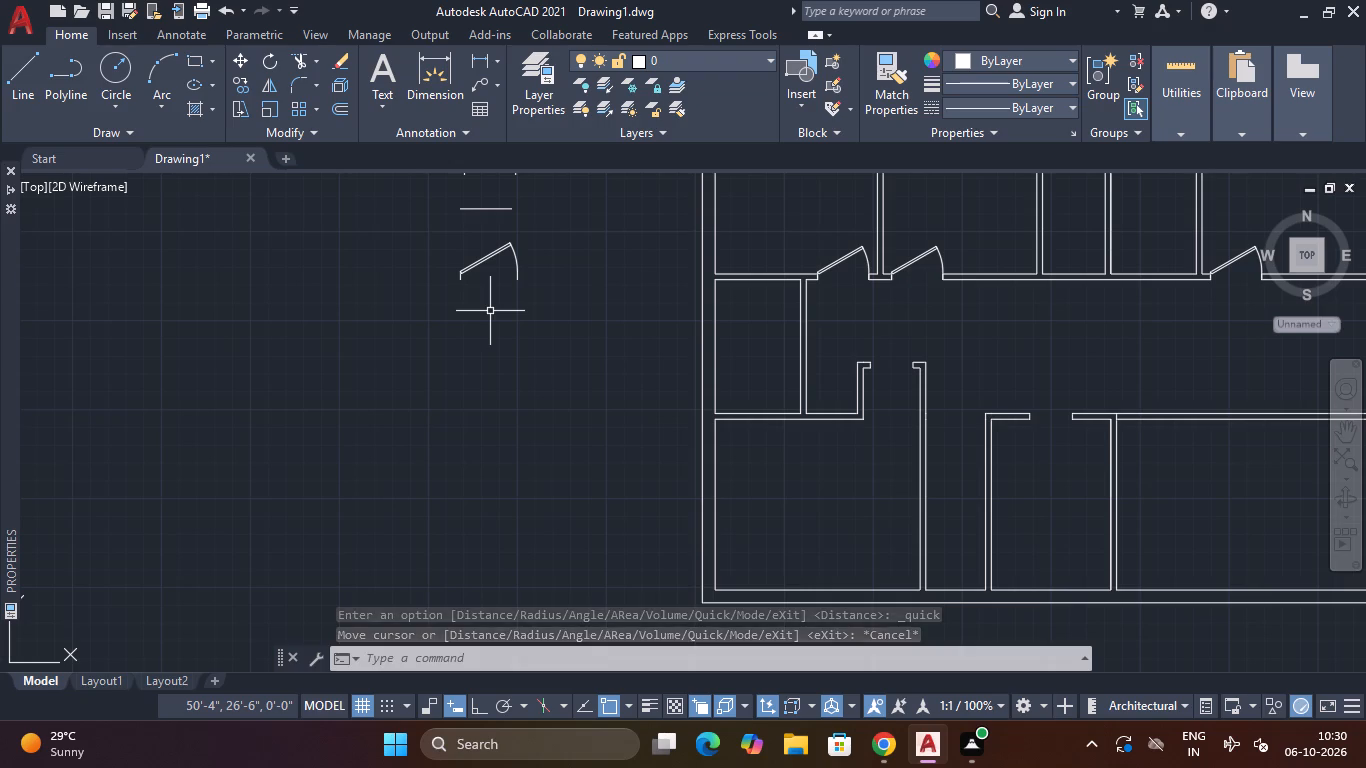
pyautogui.press('space')
pyautogui.click(450, 310)
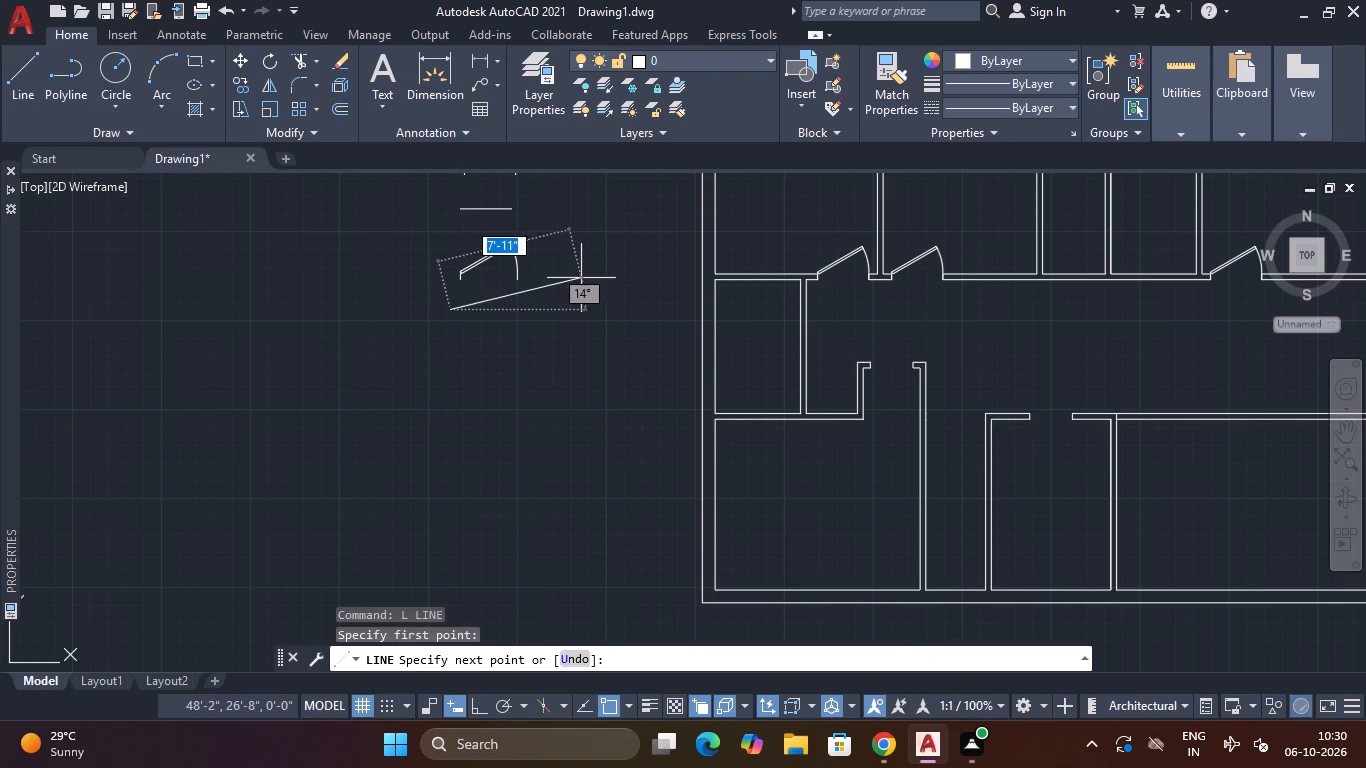
pyautogui.press('F8')
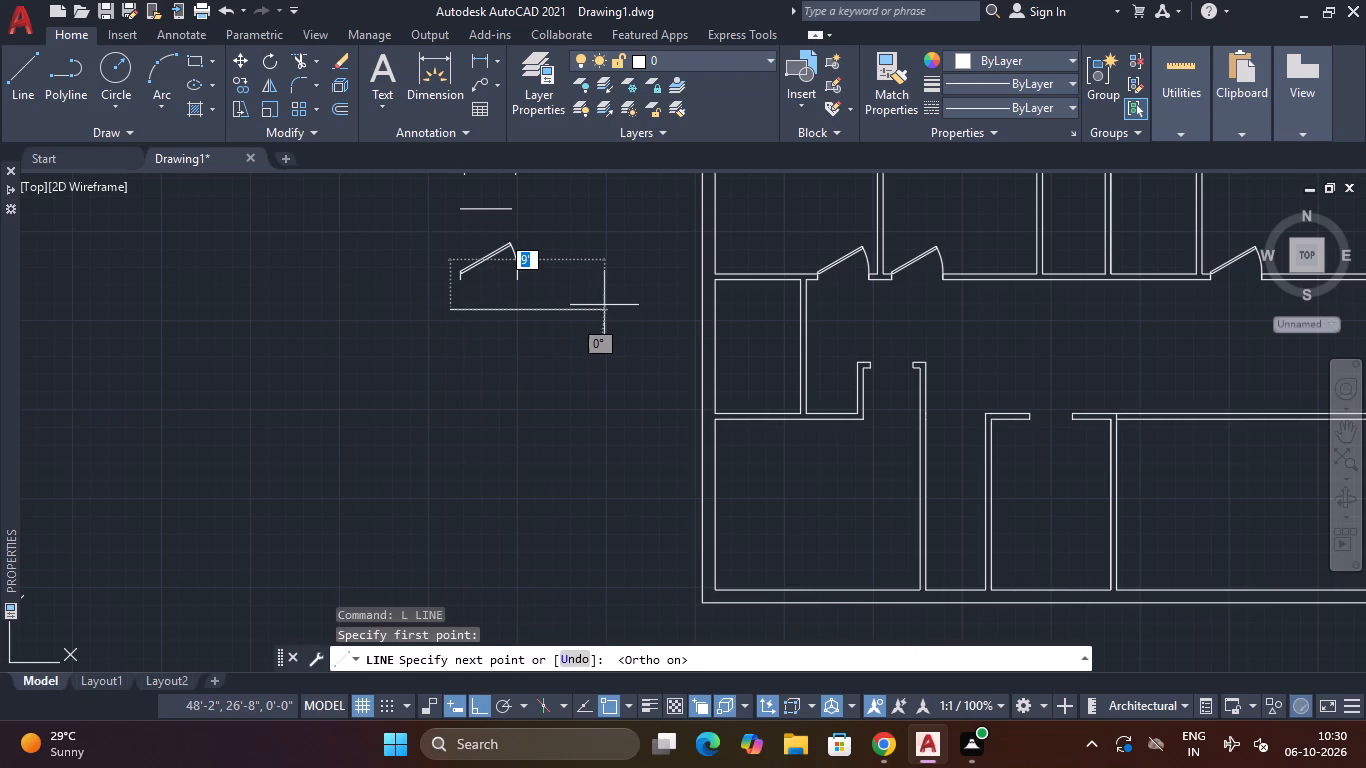
pyautogui.write("2'")
pyautogui.write('6"')
pyautogui.press('Return')
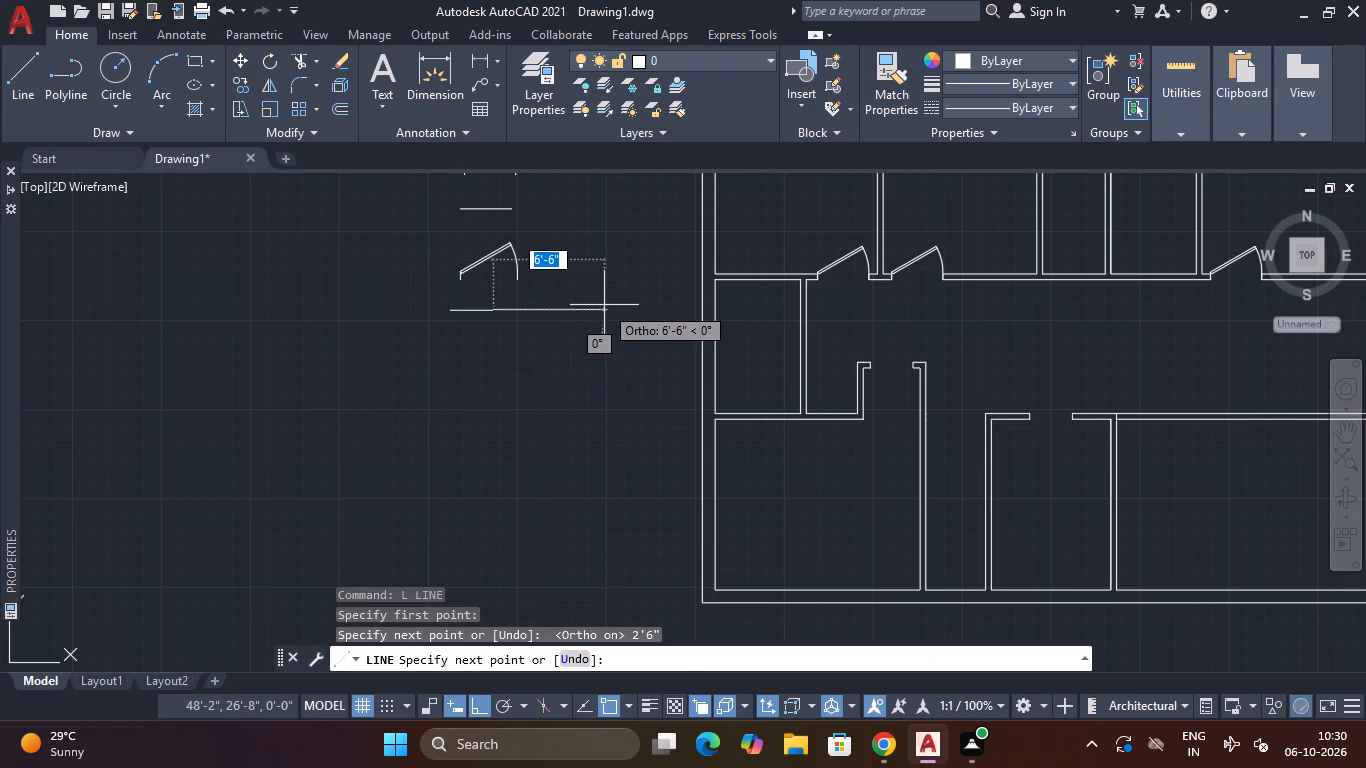
pyautogui.press('Escape')
# Scale the lower spare door by reference from the line's west endpoint, matching its full width to the 2'6" line.
pyautogui.scroll(1, 474, 321)
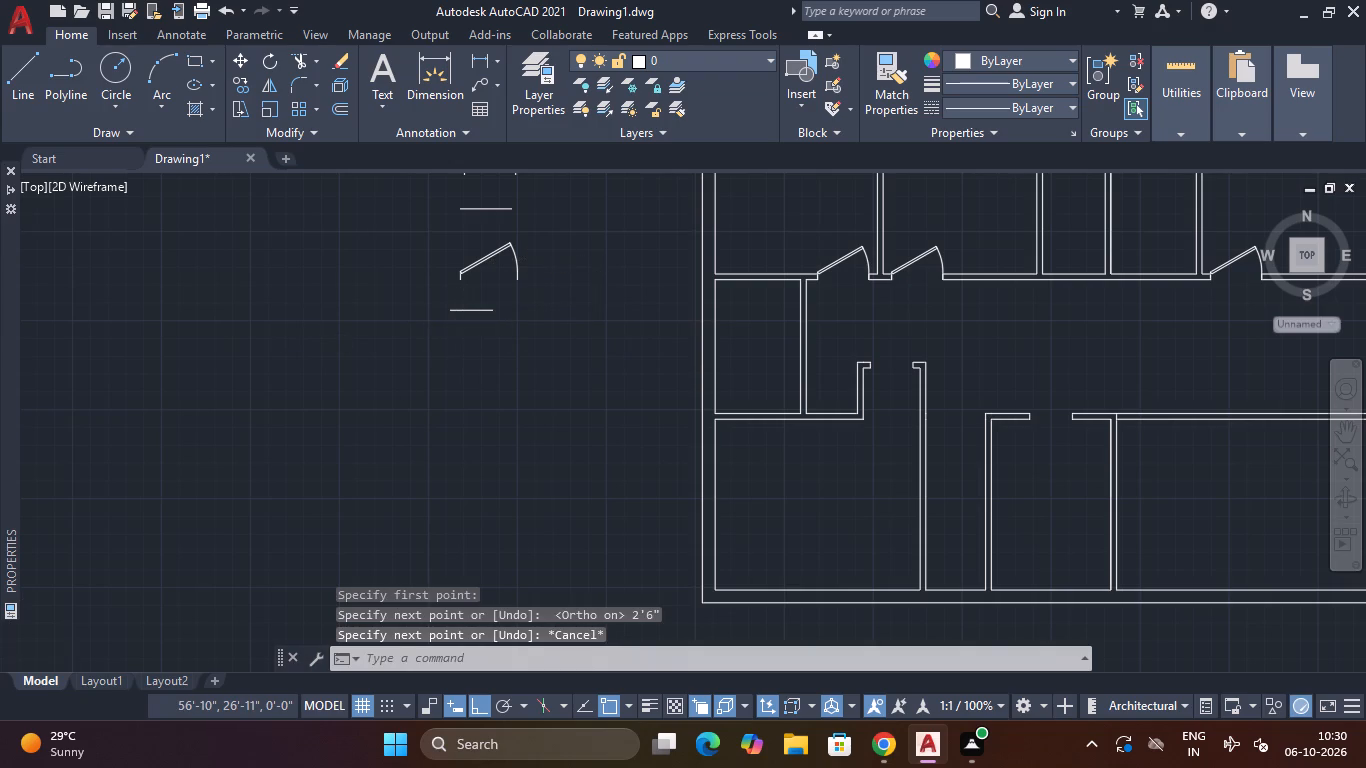
pyautogui.click(557, 218)
pyautogui.click(517, 233)
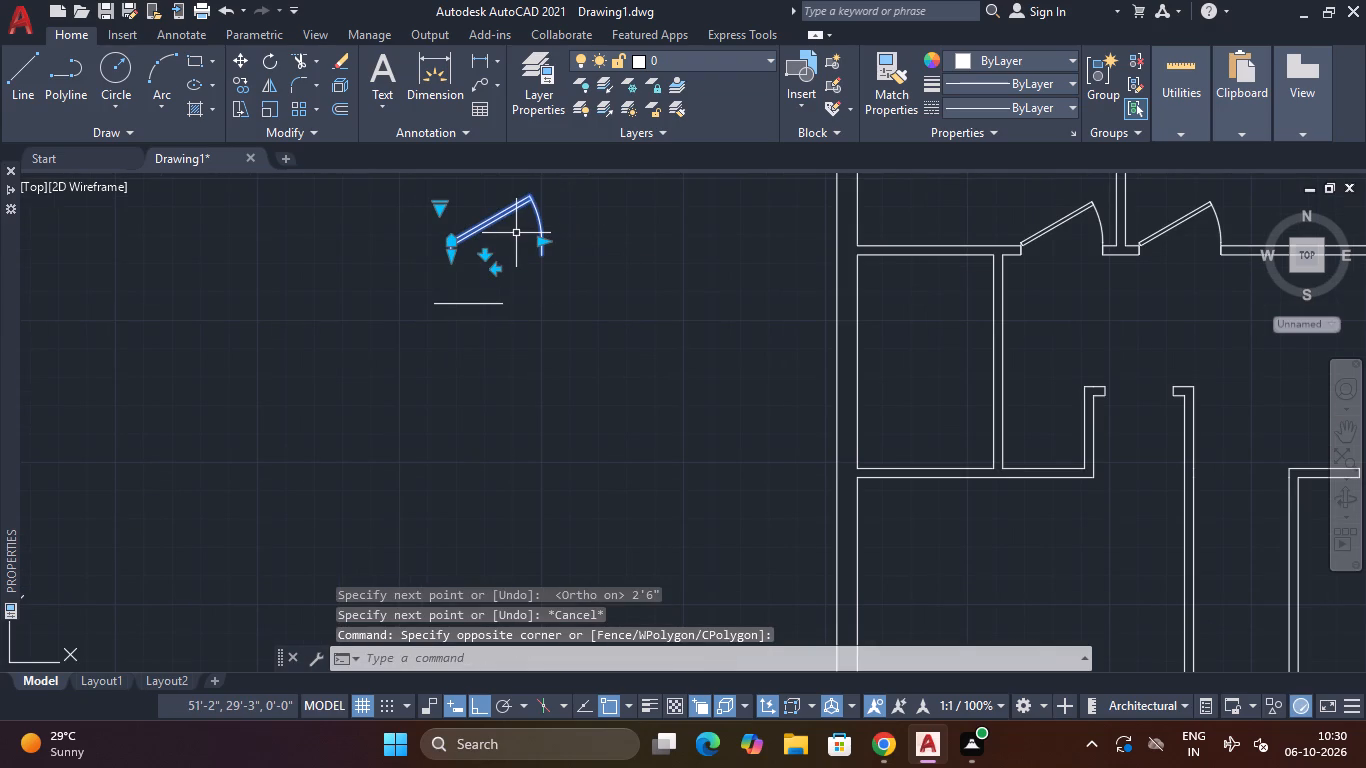
pyautogui.write('sc')
pyautogui.press('space')
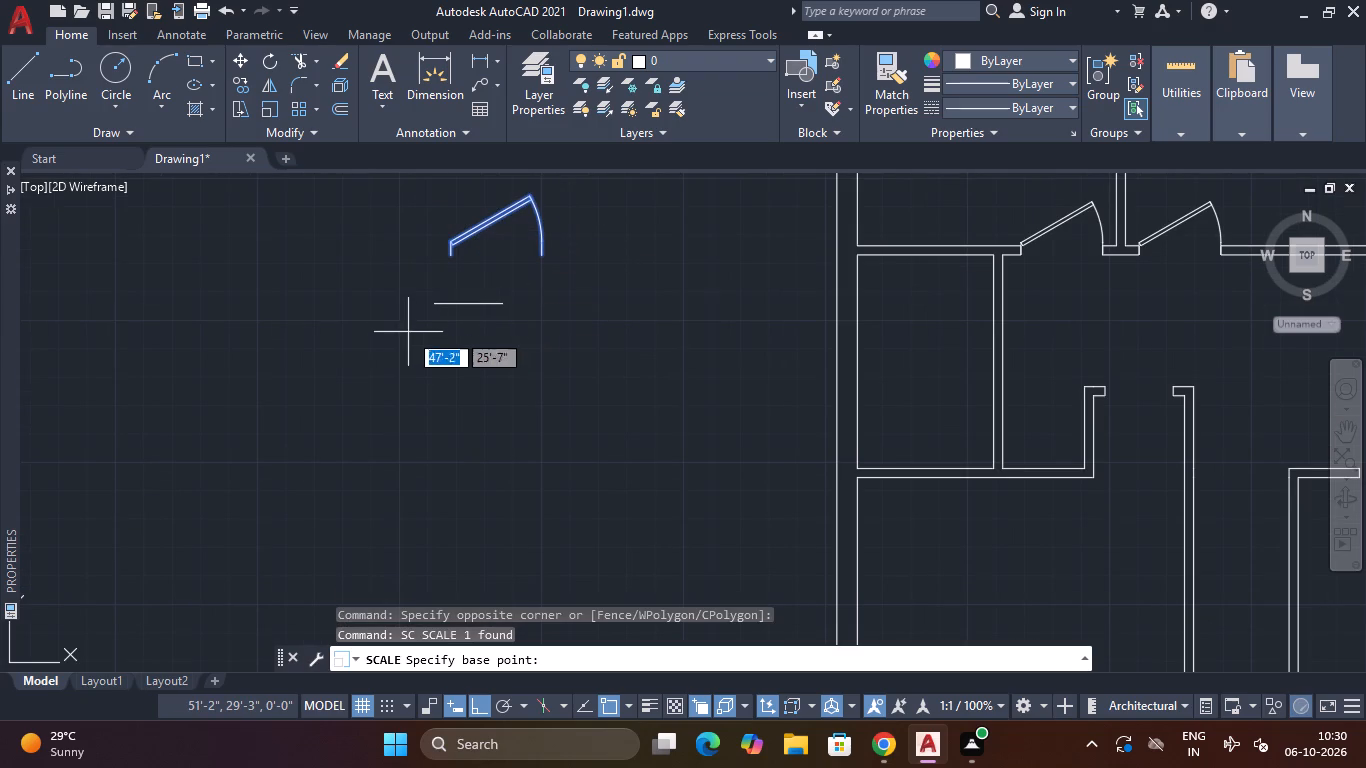
pyautogui.click(433, 298)
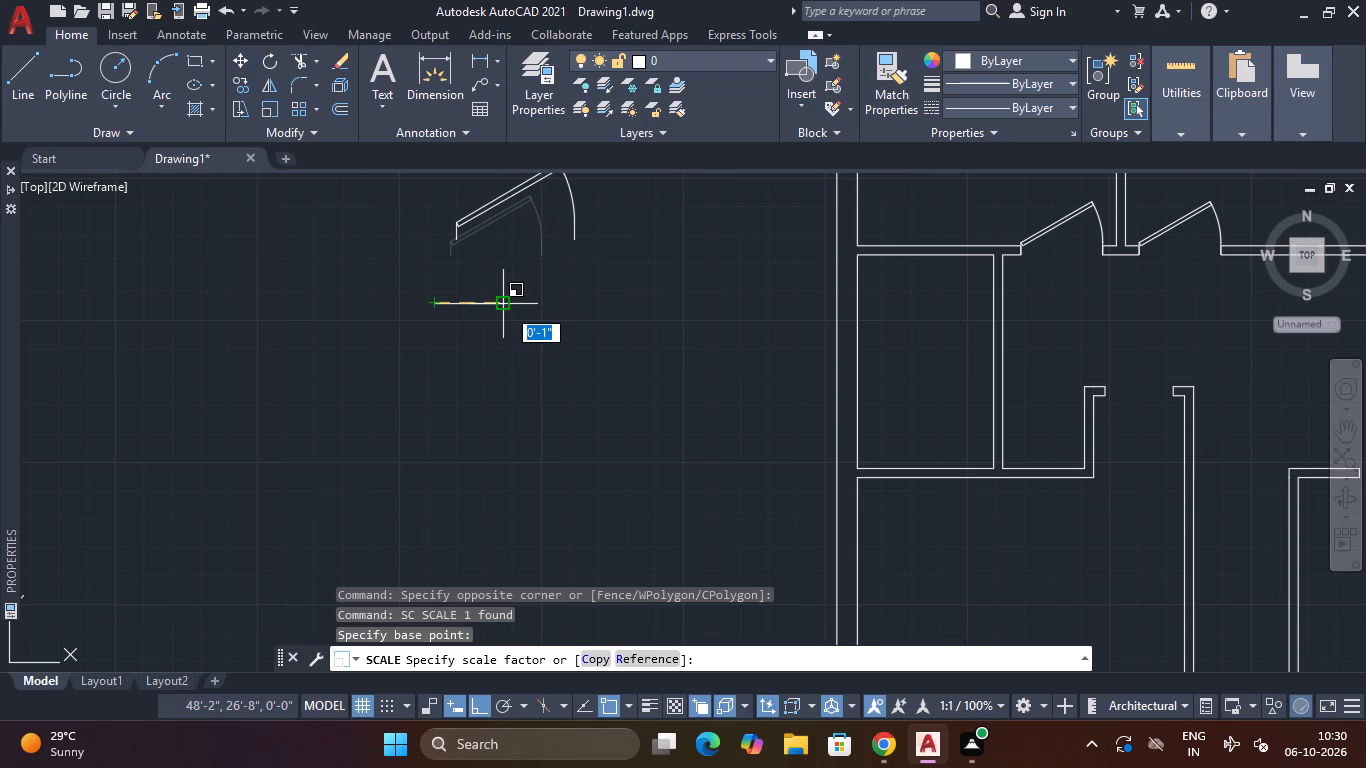
pyautogui.write('r')
pyautogui.press('space')
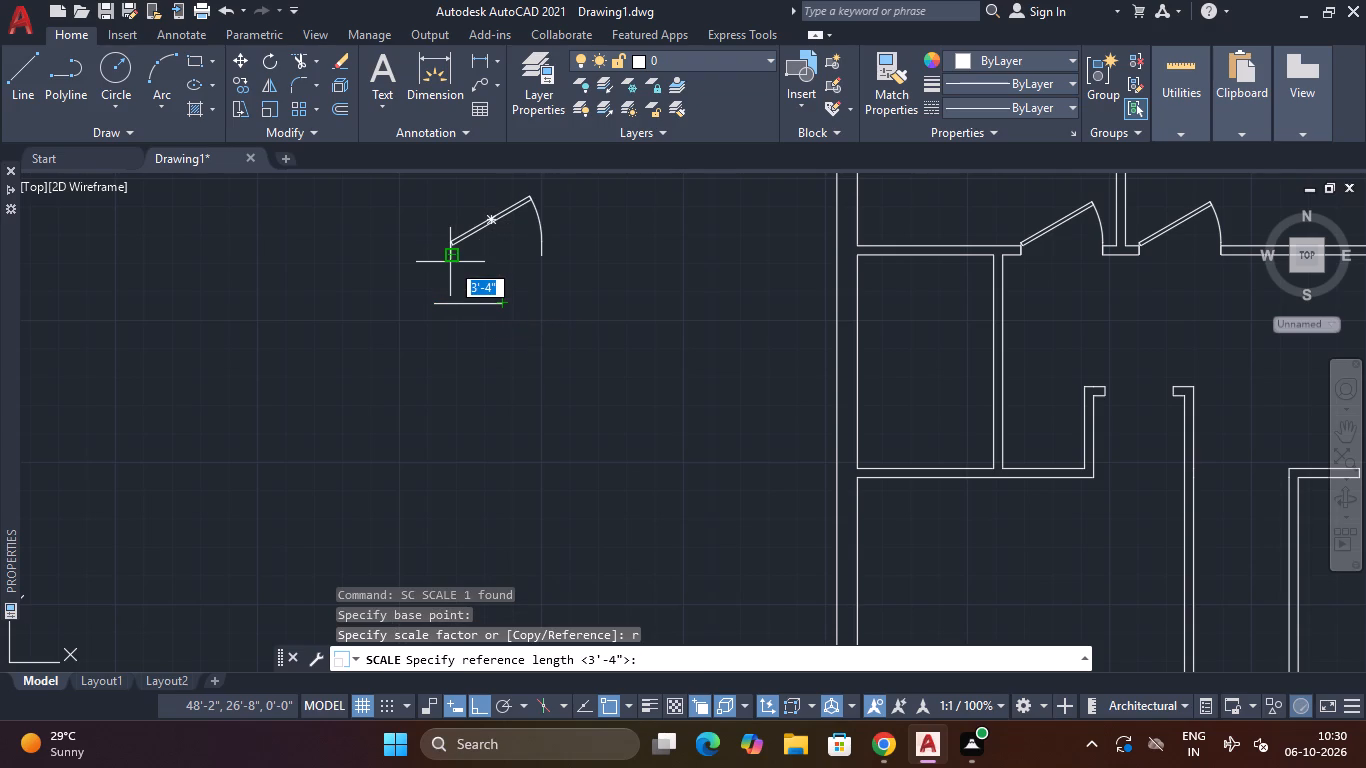
pyautogui.scroll(2, 450, 251)
pyautogui.click(445, 266)
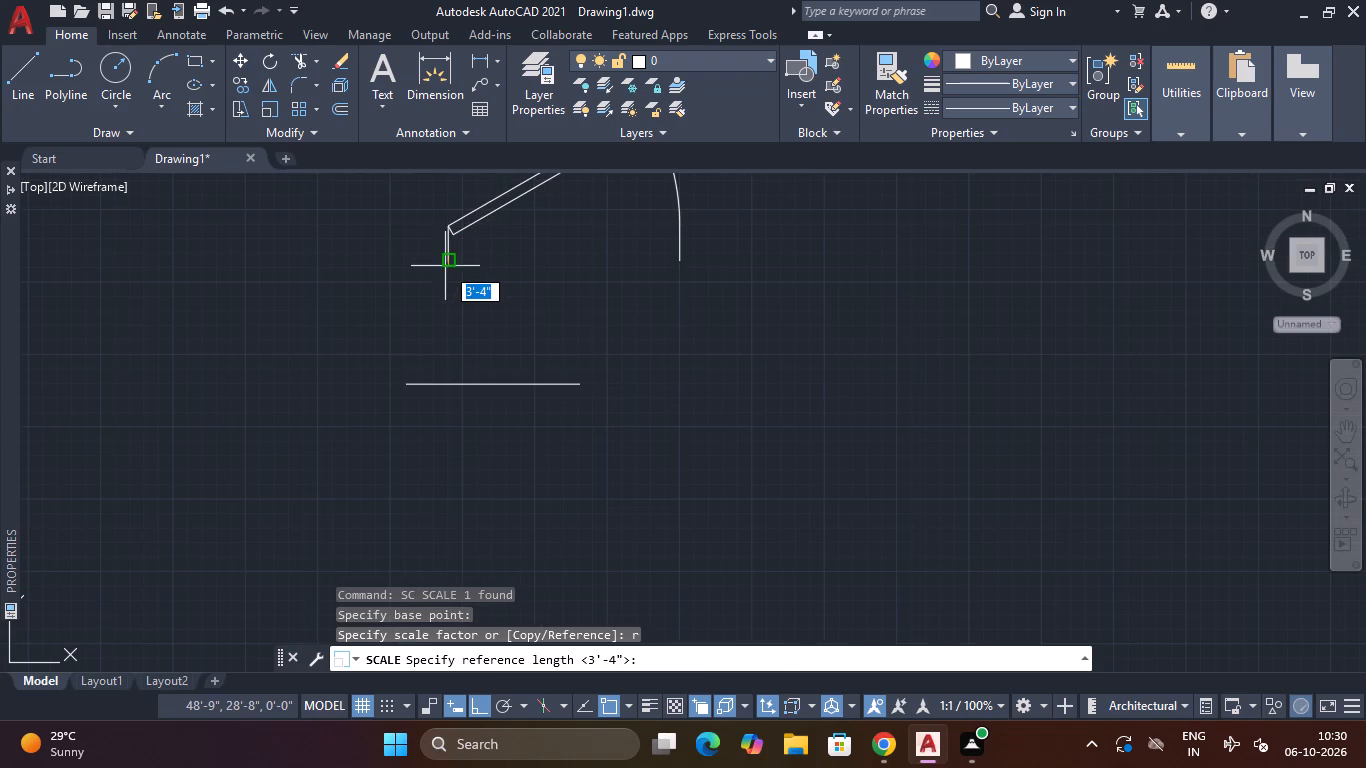
pyautogui.click(683, 260)
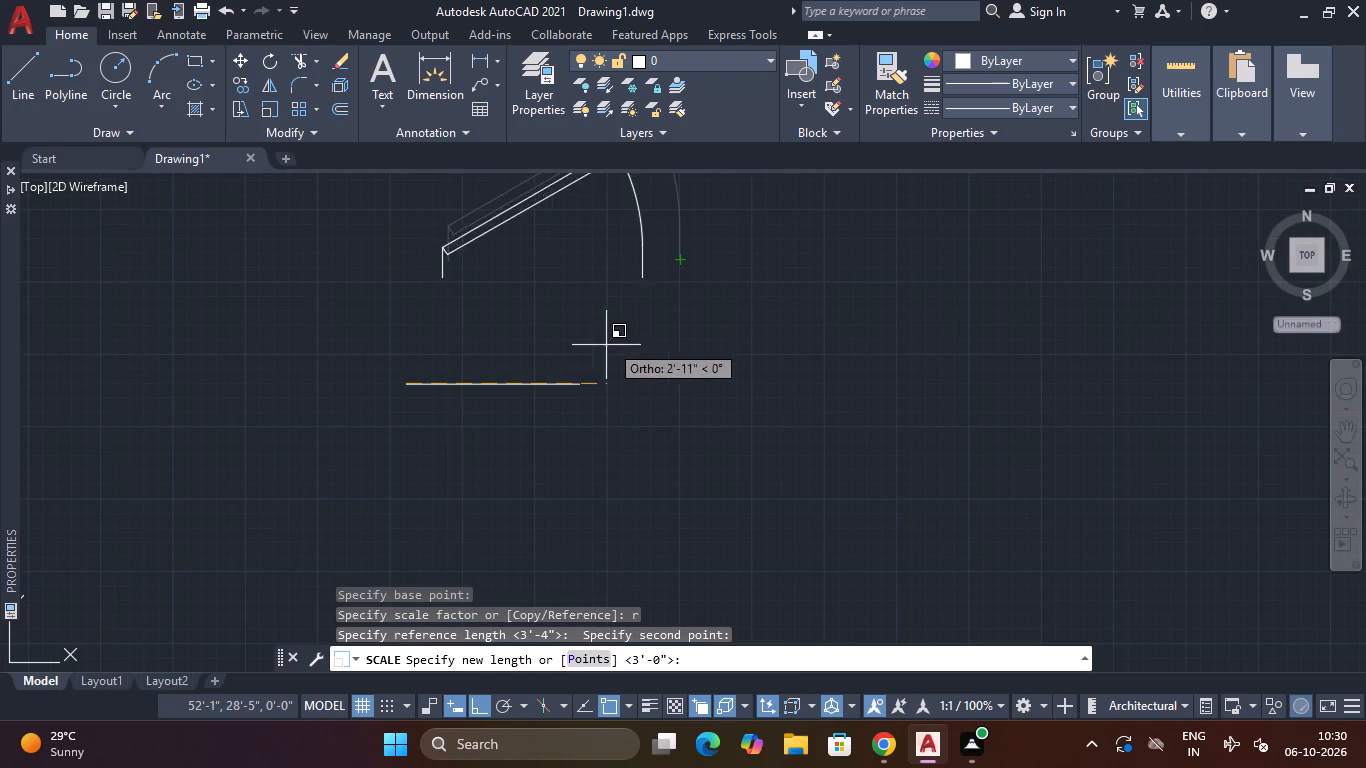
pyautogui.click(581, 383)
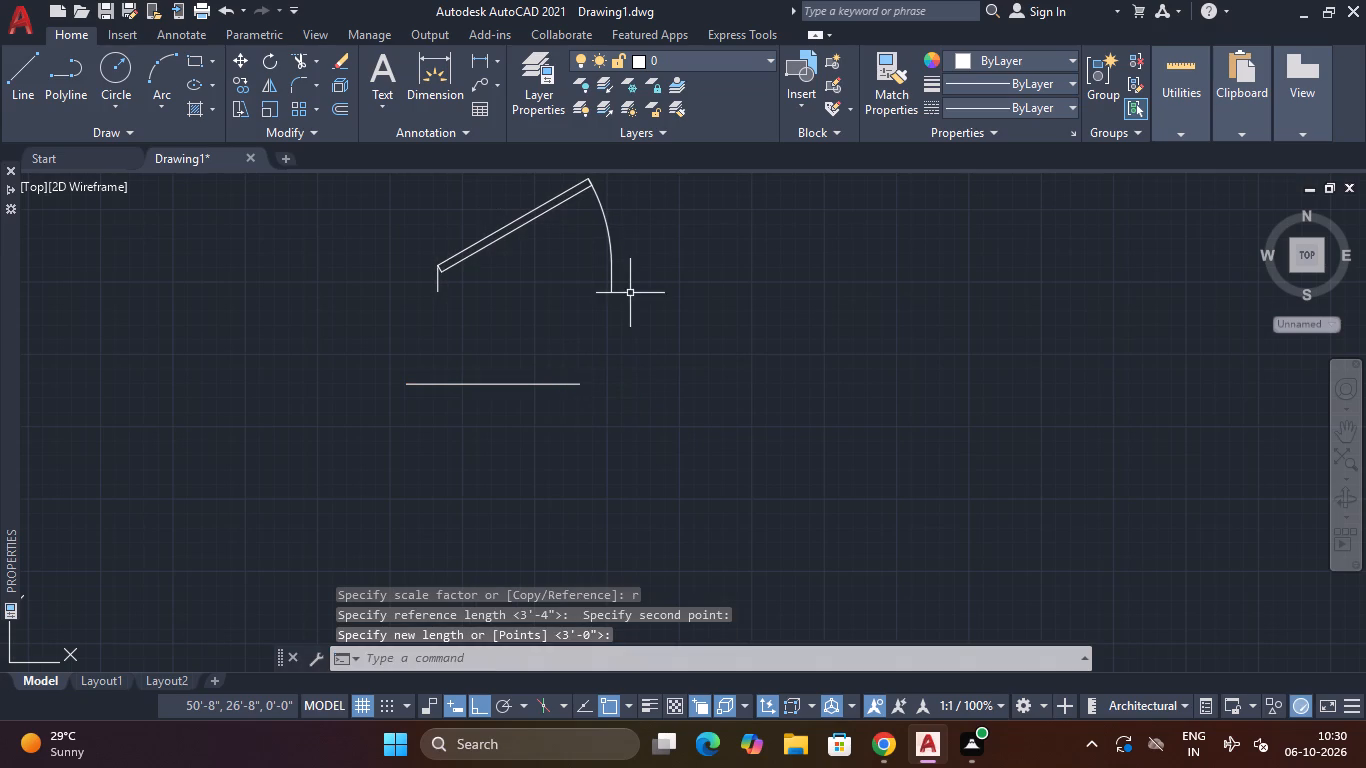
# Copy the 2'6" door by its hinge-side lower endpoint into the lower-west room's door opening, with Ortho off.
pyautogui.scroll(-2, 634, 245)
pyautogui.click(640, 241)
pyautogui.click(558, 271)
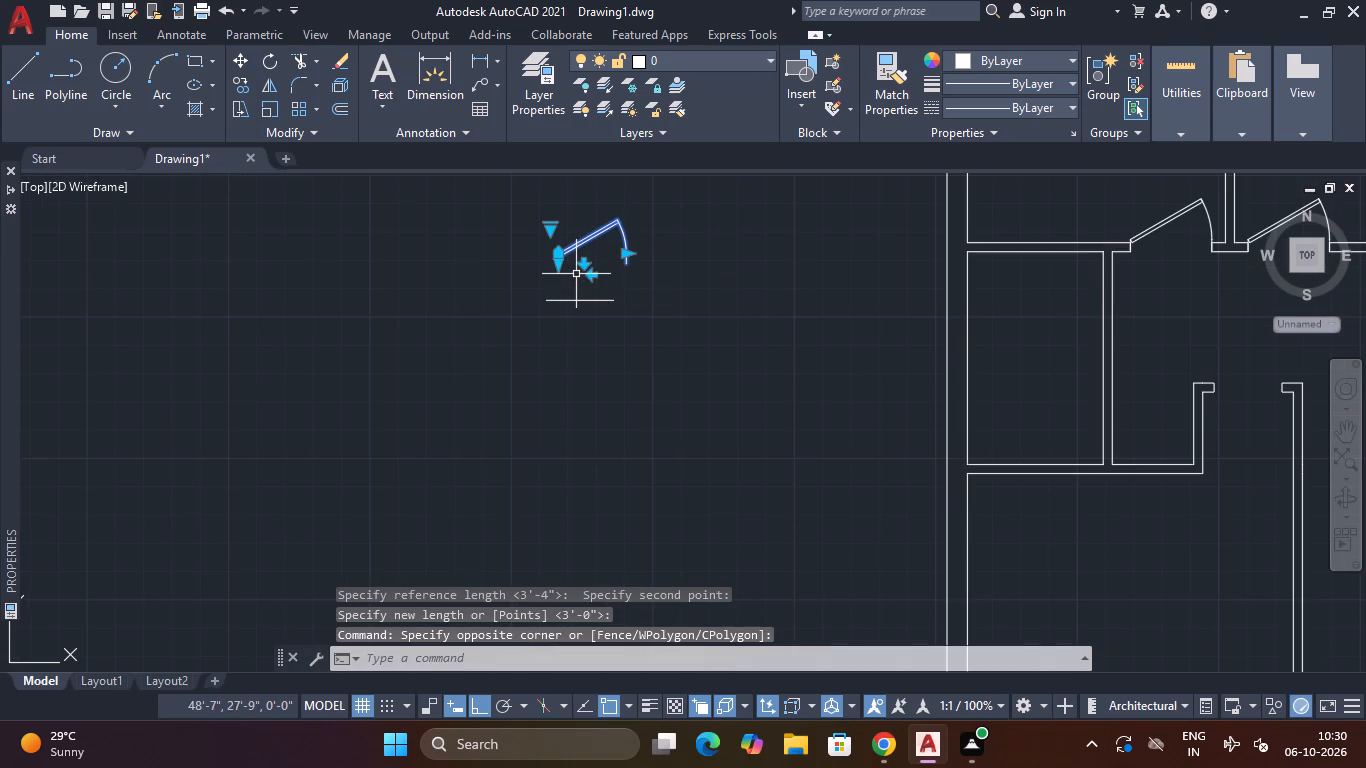
pyautogui.press('c')
pyautogui.write('o')
pyautogui.press('space')
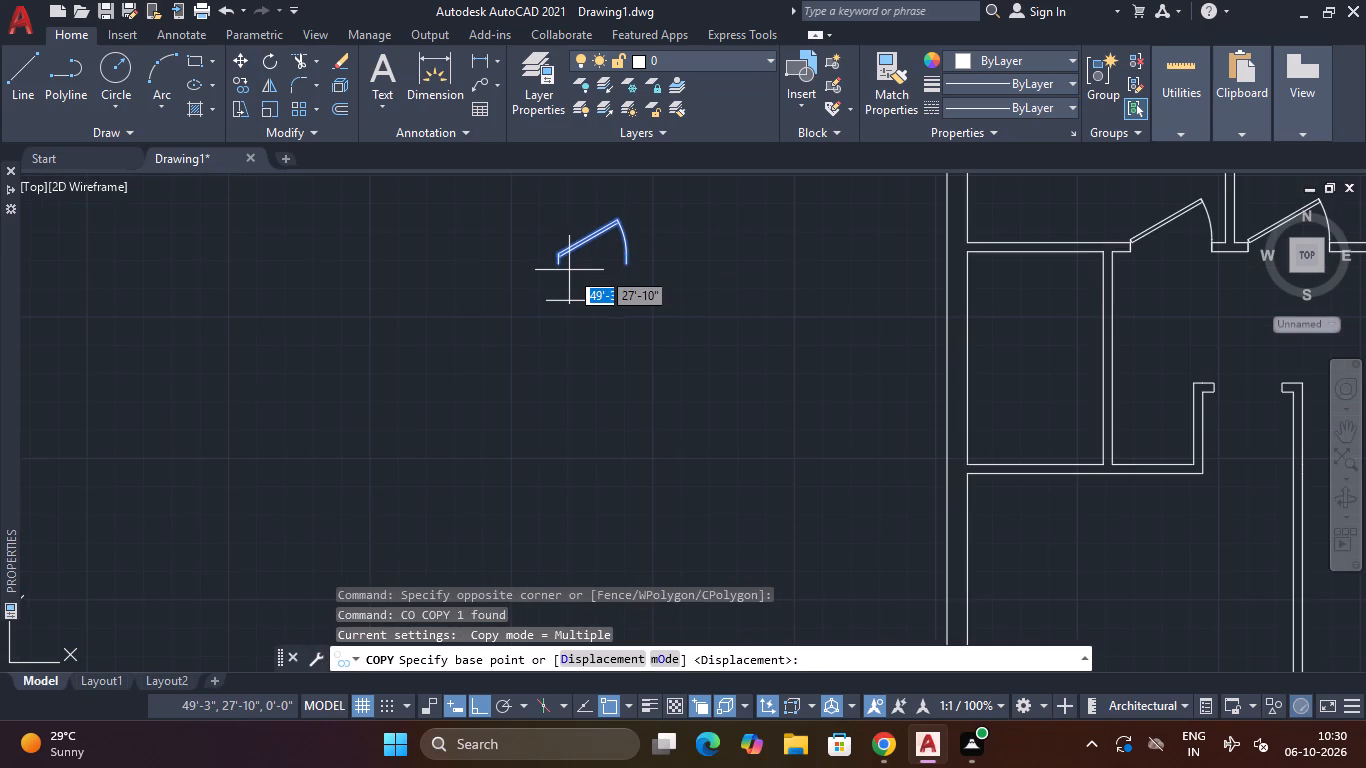
pyautogui.click(559, 261)
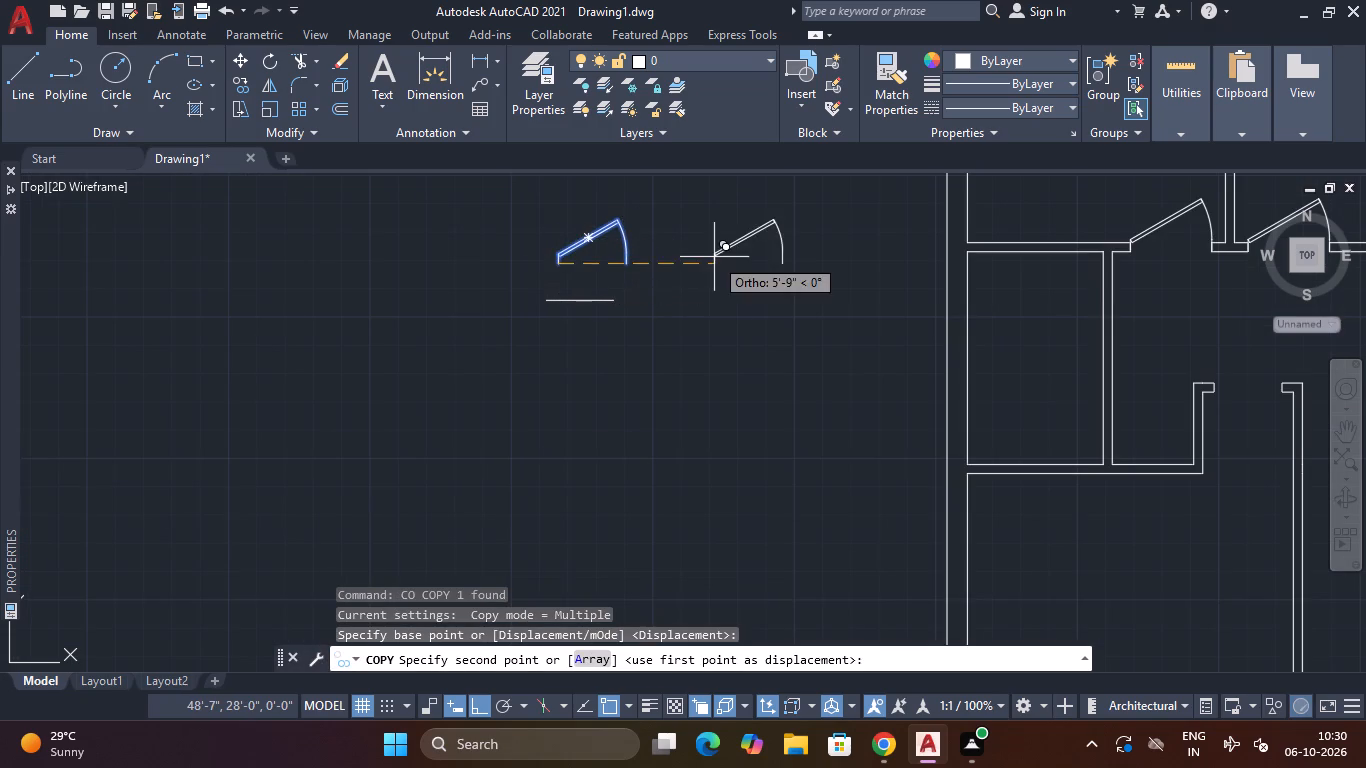
pyautogui.moveTo(714, 257); pyautogui.dragTo(180, 271, button='middle')
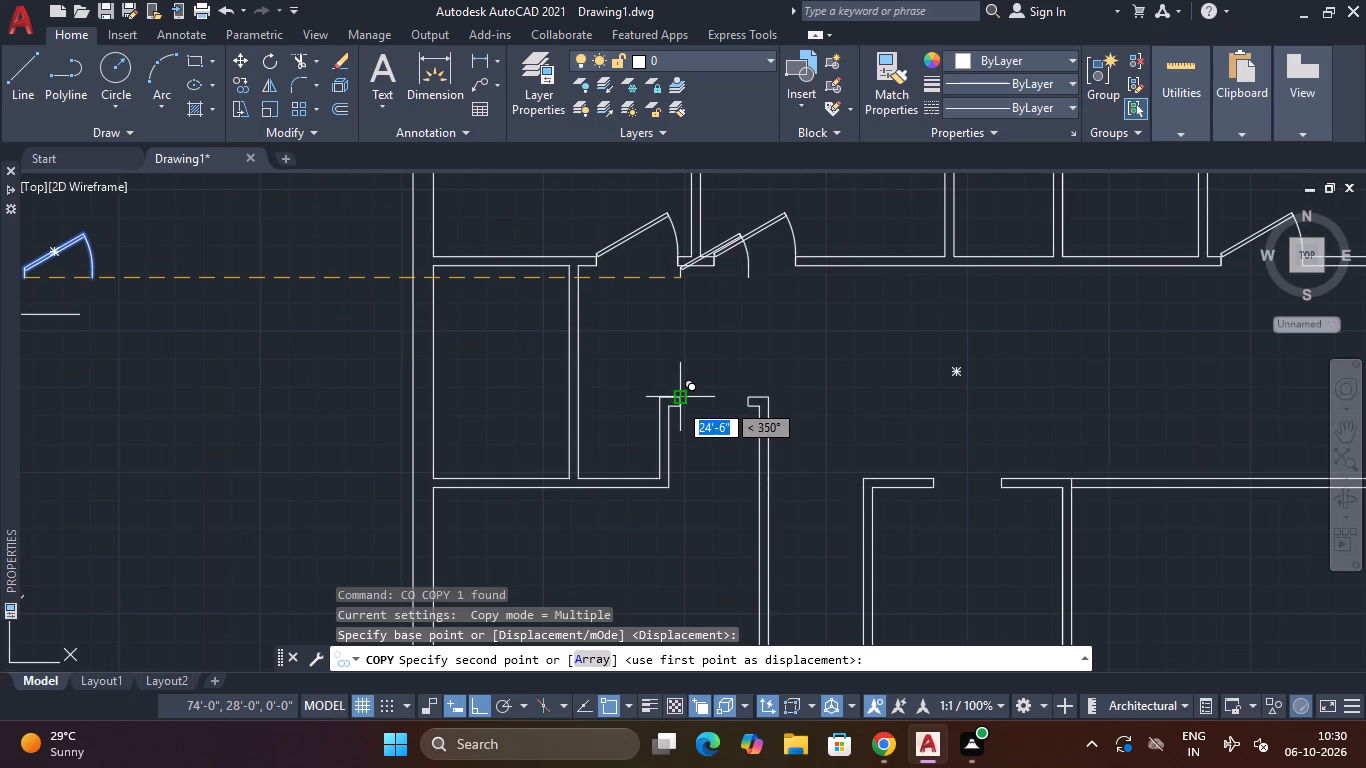
pyautogui.press('F8')
pyautogui.scroll(5, 679, 405)
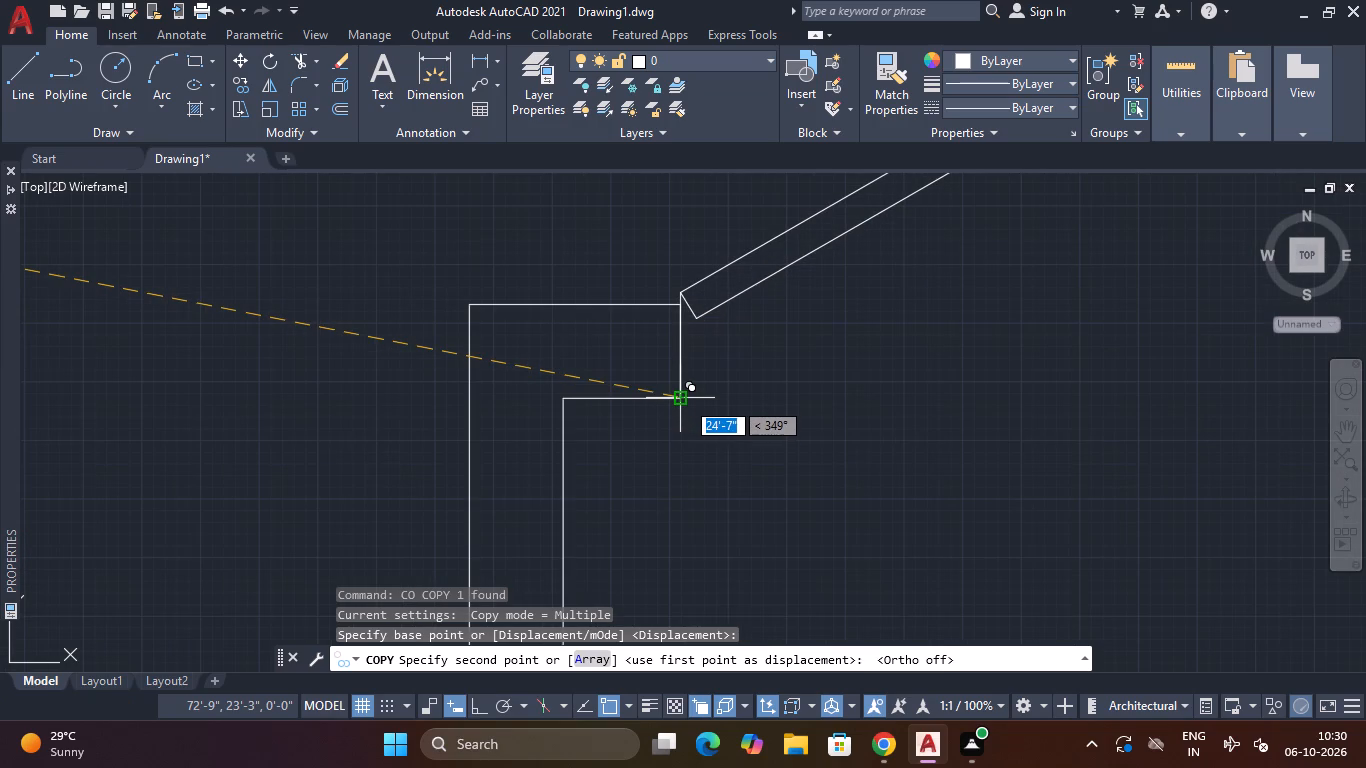
pyautogui.click(685, 400)
# Place another copy of the 2'6" door in the north wall opening of the lower middle room, and end the Copy command.
pyautogui.scroll(-3, 700, 397)
pyautogui.moveTo(735, 399); pyautogui.dragTo(320, 330, button='middle')
pyautogui.scroll(-1, 491, 322)
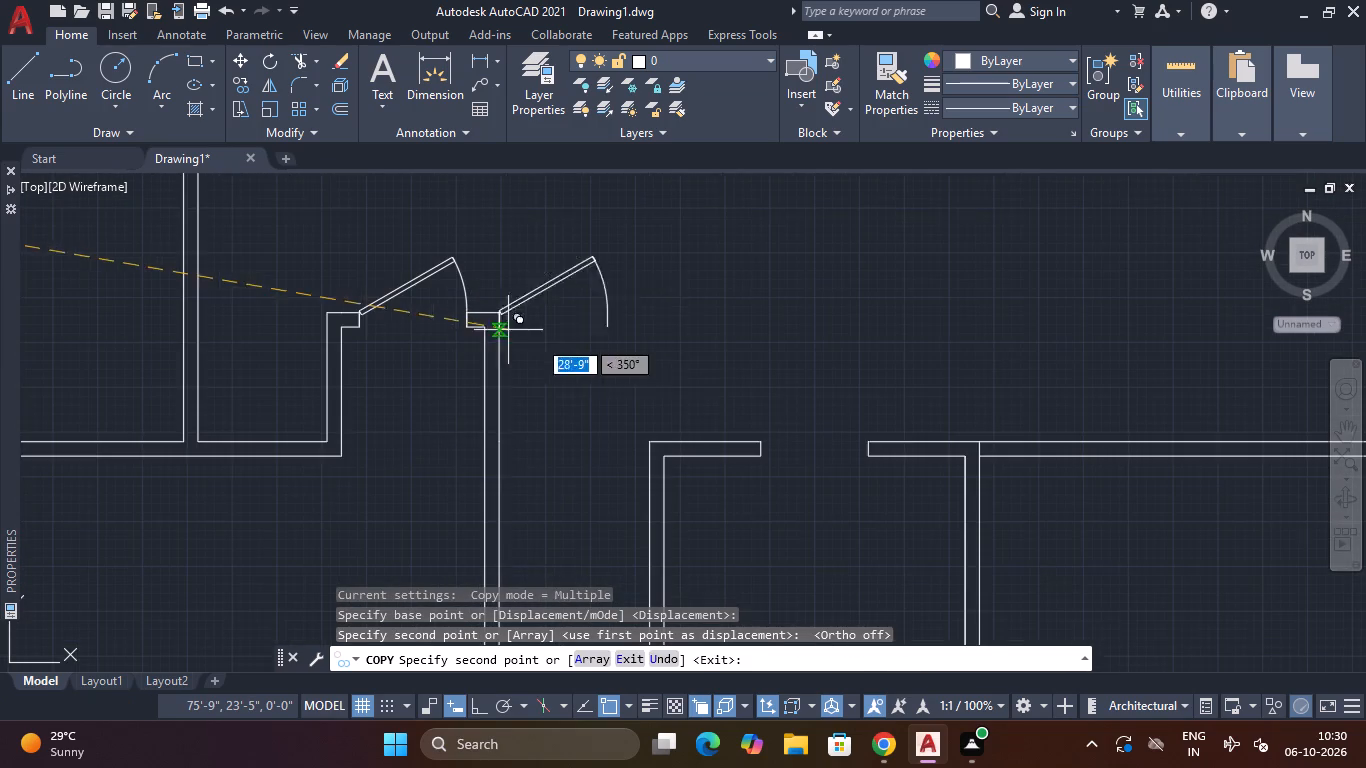
pyautogui.moveTo(590, 357); pyautogui.dragTo(484, 279, button='middle')
pyautogui.scroll(2, 664, 381)
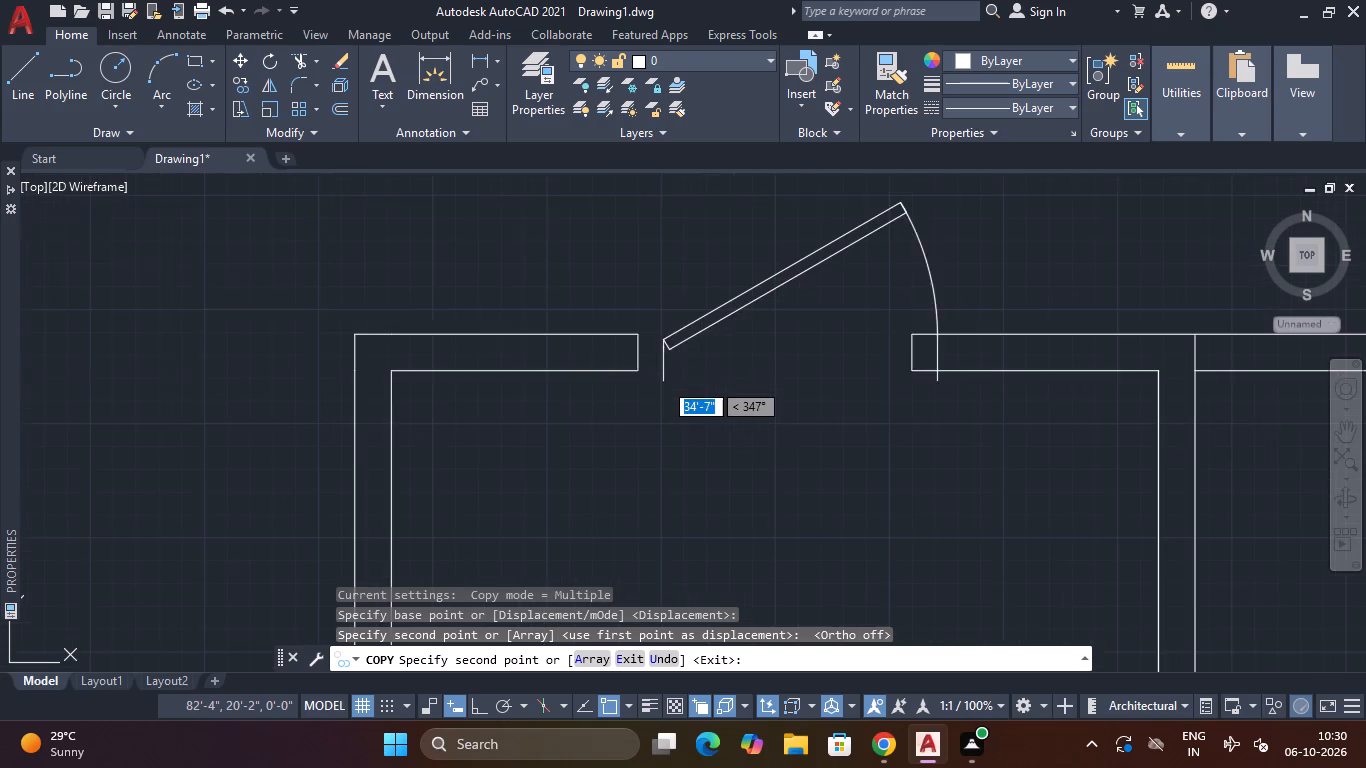
pyautogui.click(637, 374)
pyautogui.scroll(-1, 651, 382)
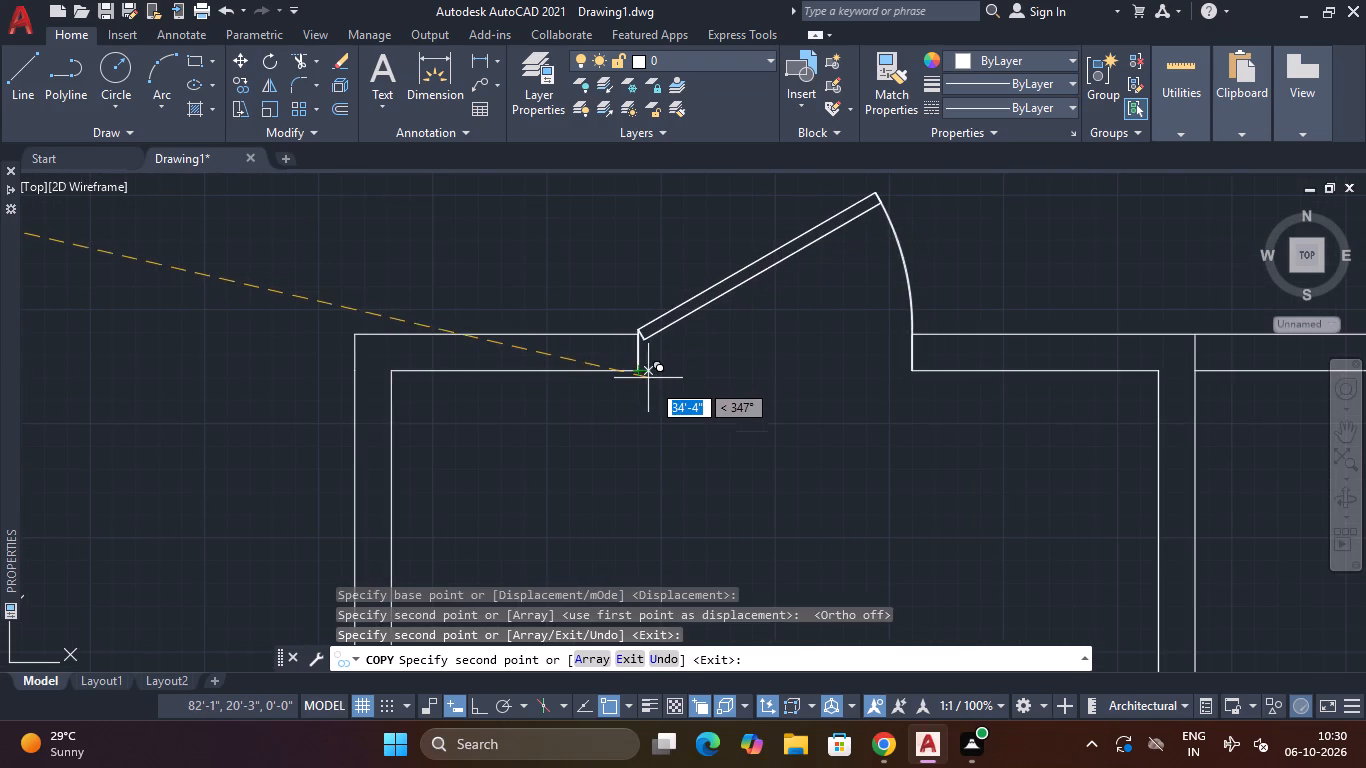
pyautogui.scroll(-1, 653, 384)
pyautogui.moveTo(643, 390); pyautogui.dragTo(520, 351, button='middle')
pyautogui.scroll(-3, 567, 316)
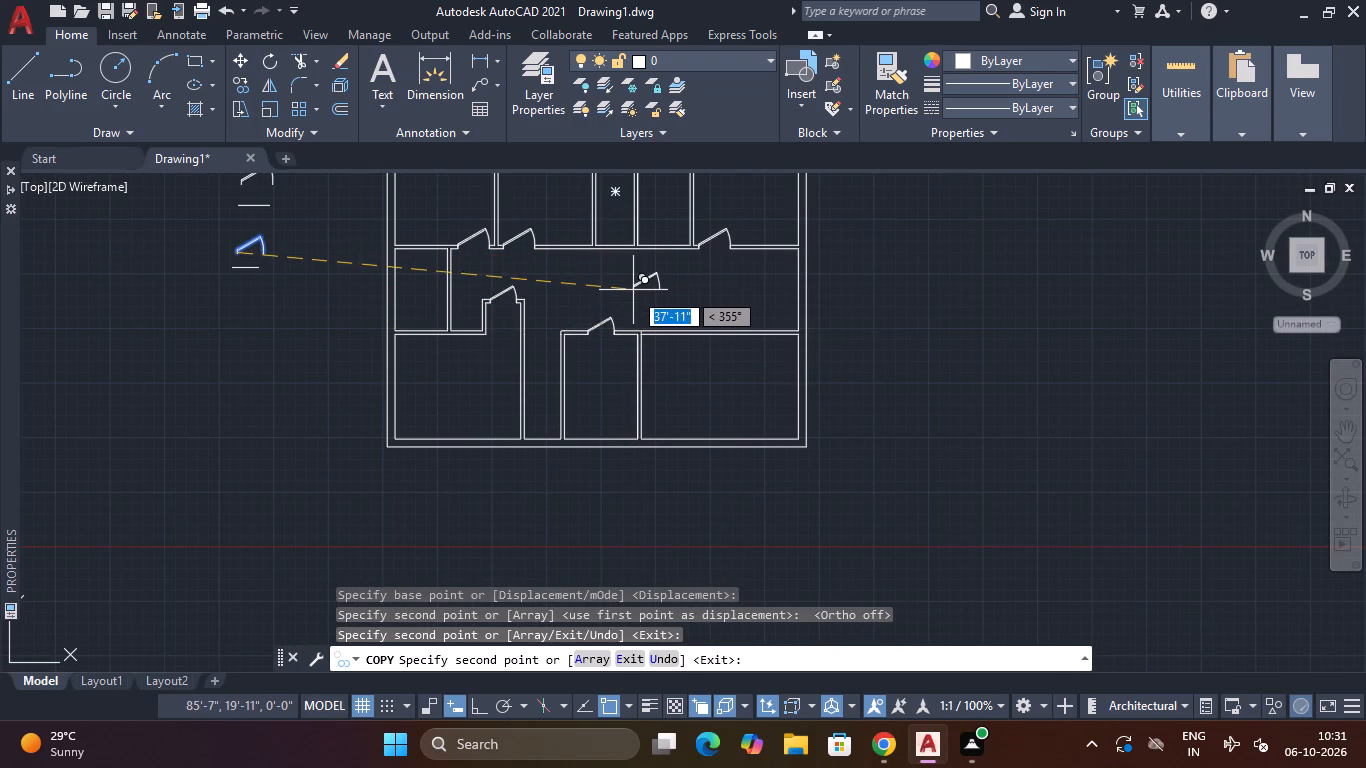
pyautogui.moveTo(607, 402); pyautogui.dragTo(585, 546, button='middle')
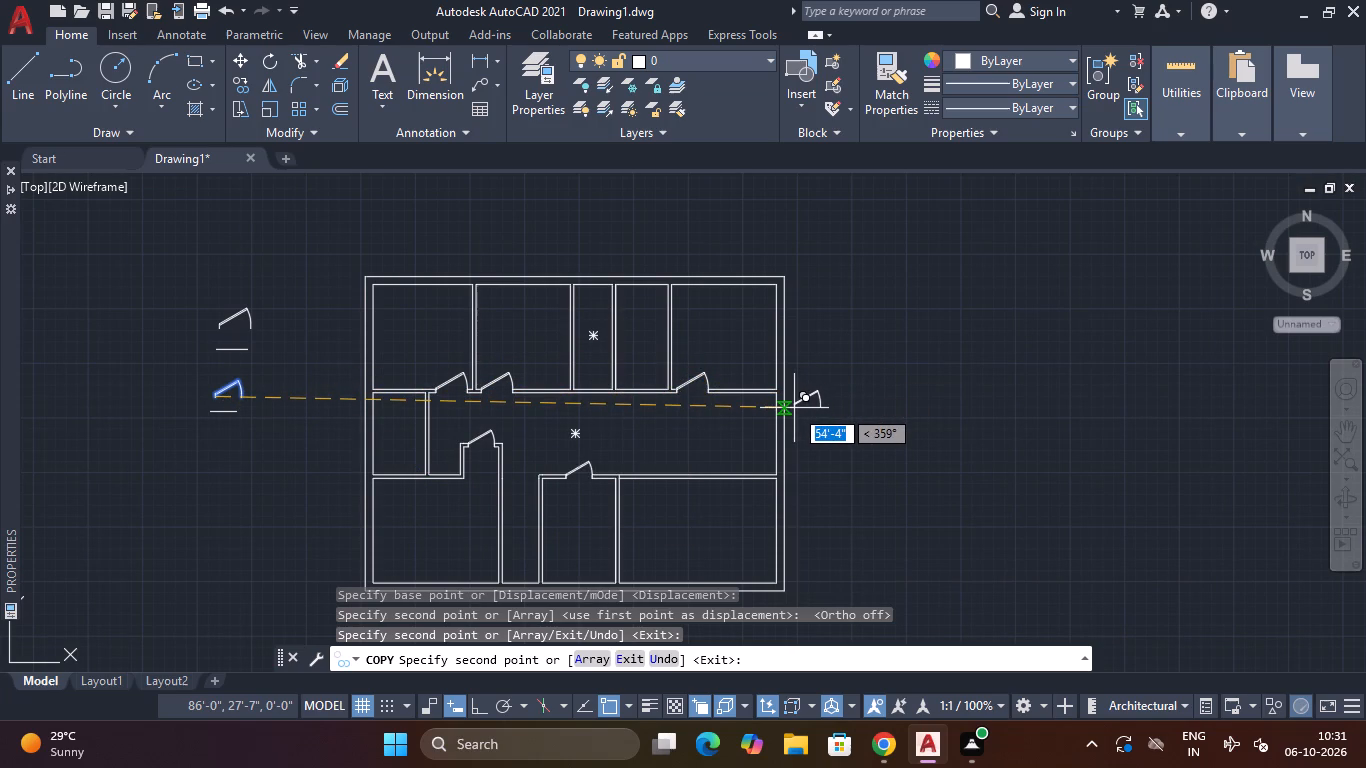
pyautogui.press('Escape')
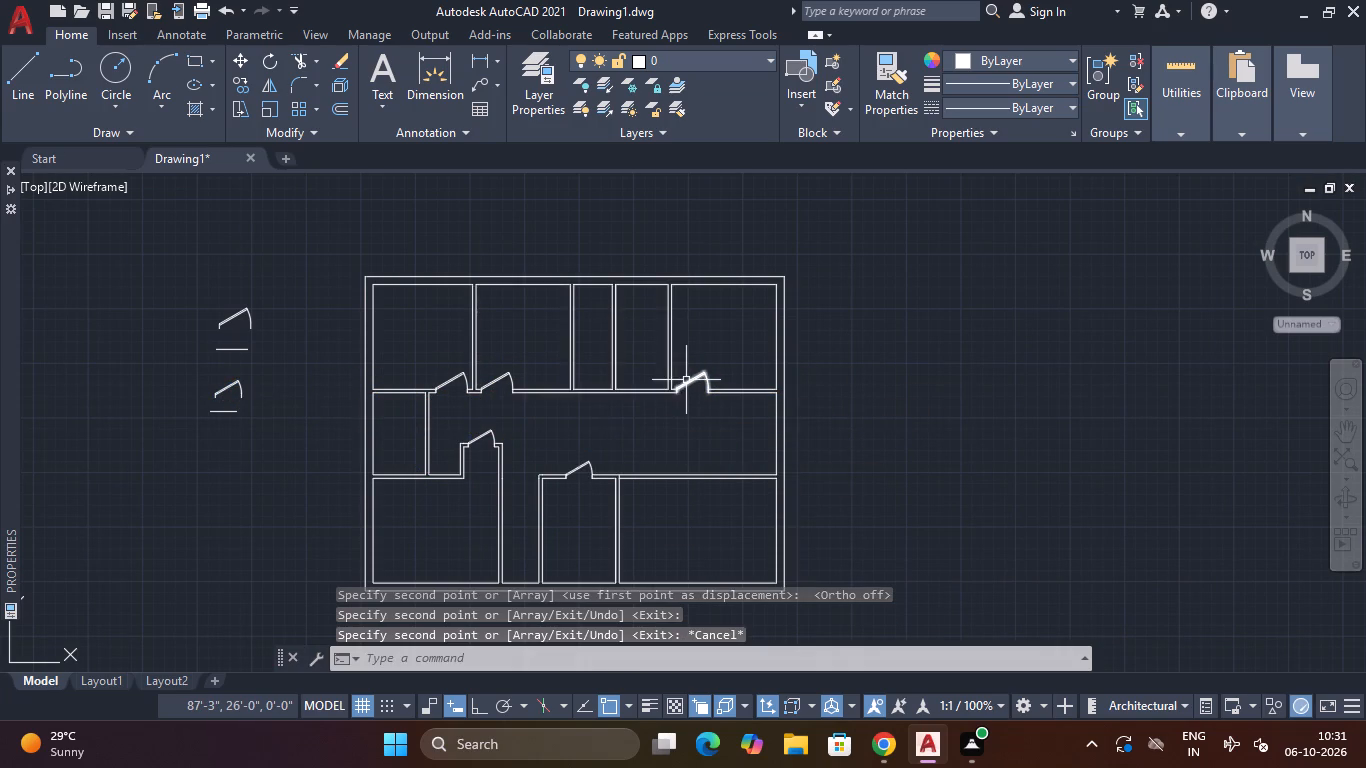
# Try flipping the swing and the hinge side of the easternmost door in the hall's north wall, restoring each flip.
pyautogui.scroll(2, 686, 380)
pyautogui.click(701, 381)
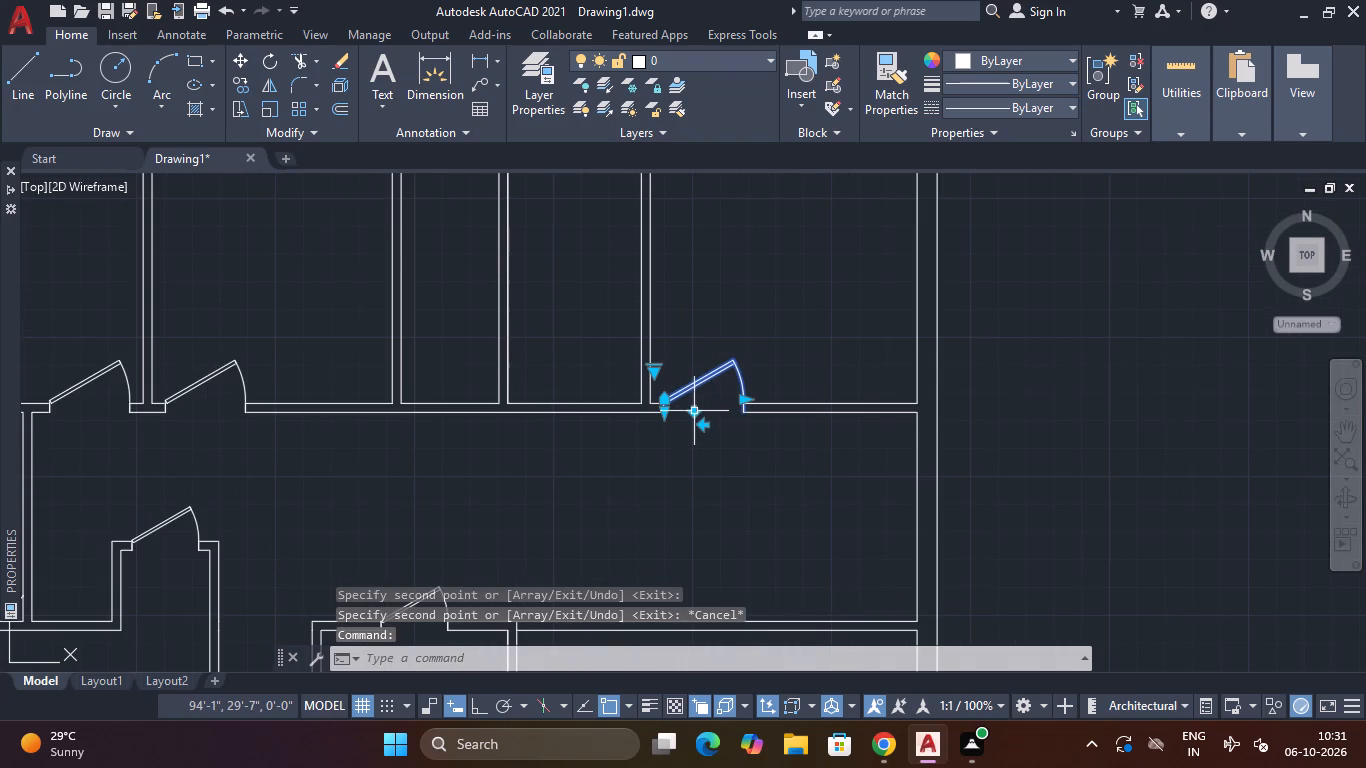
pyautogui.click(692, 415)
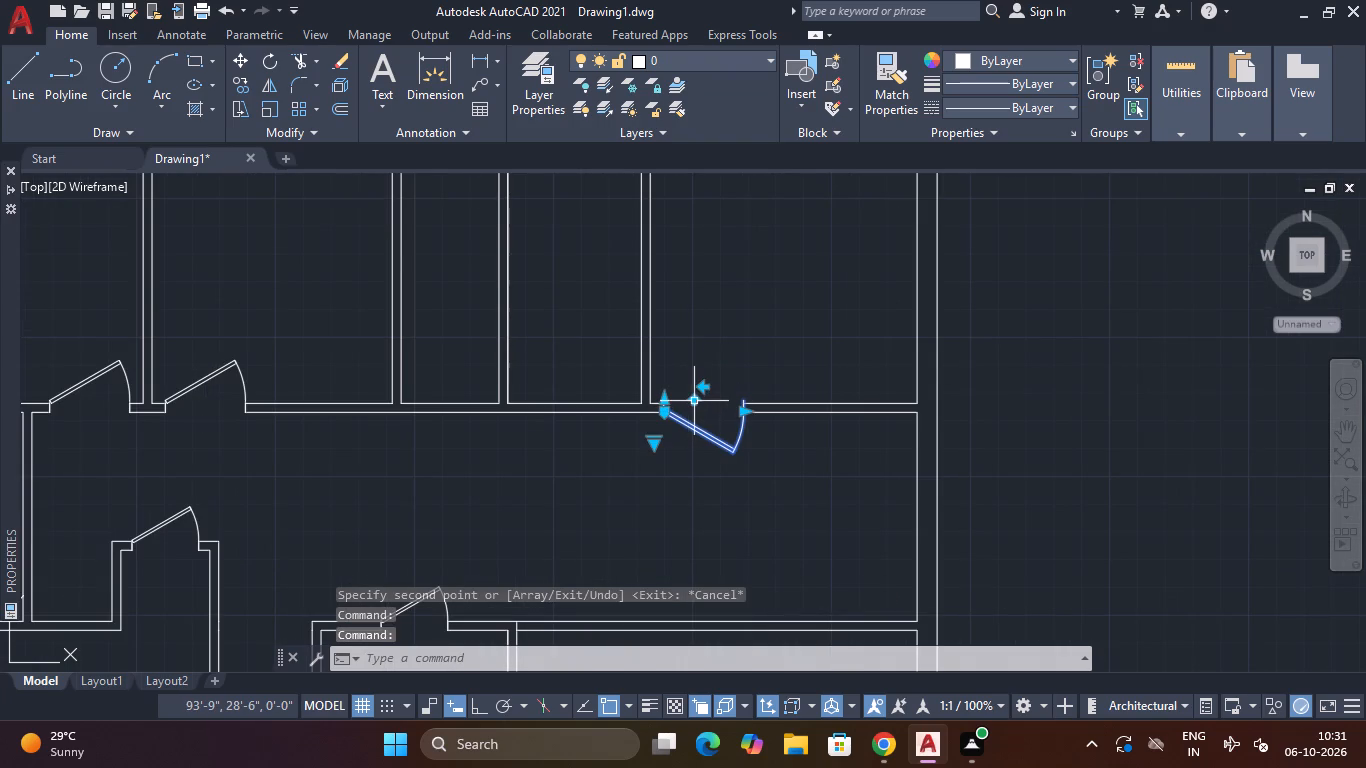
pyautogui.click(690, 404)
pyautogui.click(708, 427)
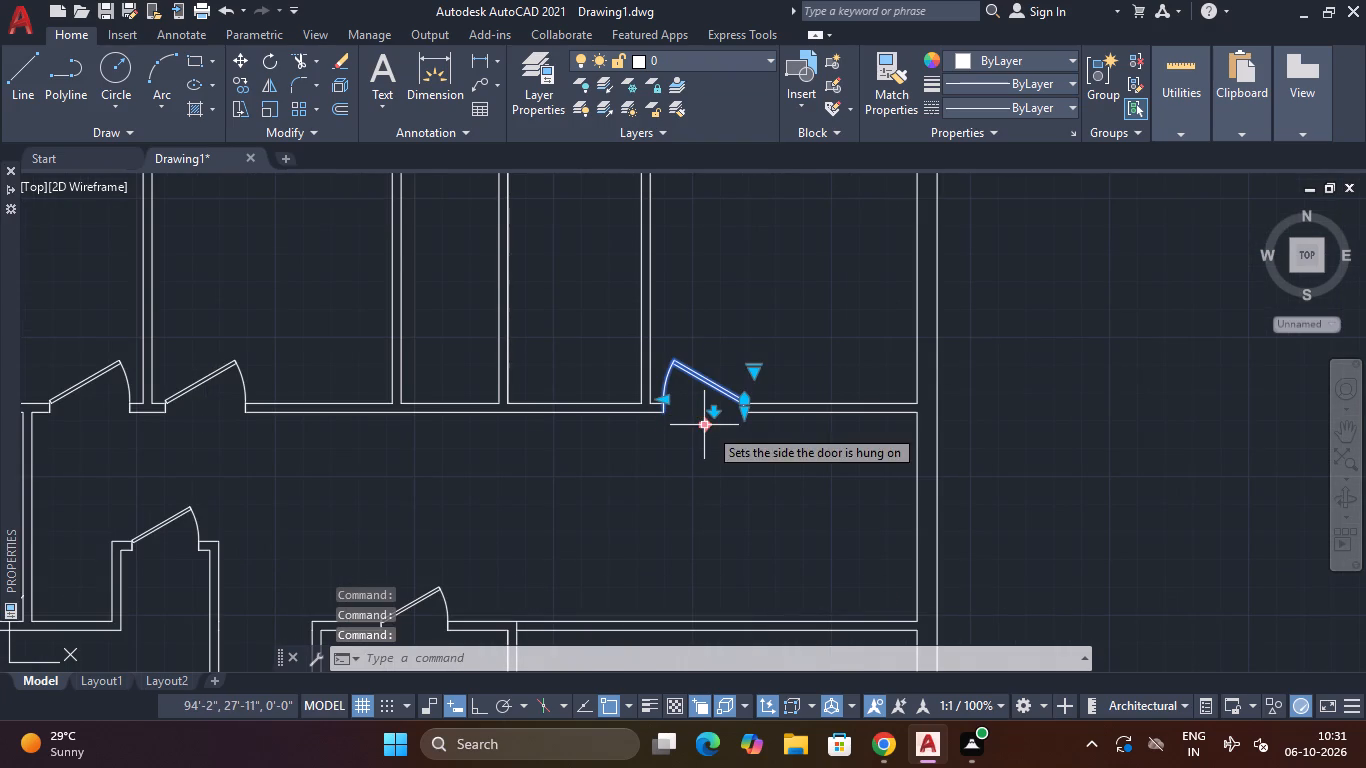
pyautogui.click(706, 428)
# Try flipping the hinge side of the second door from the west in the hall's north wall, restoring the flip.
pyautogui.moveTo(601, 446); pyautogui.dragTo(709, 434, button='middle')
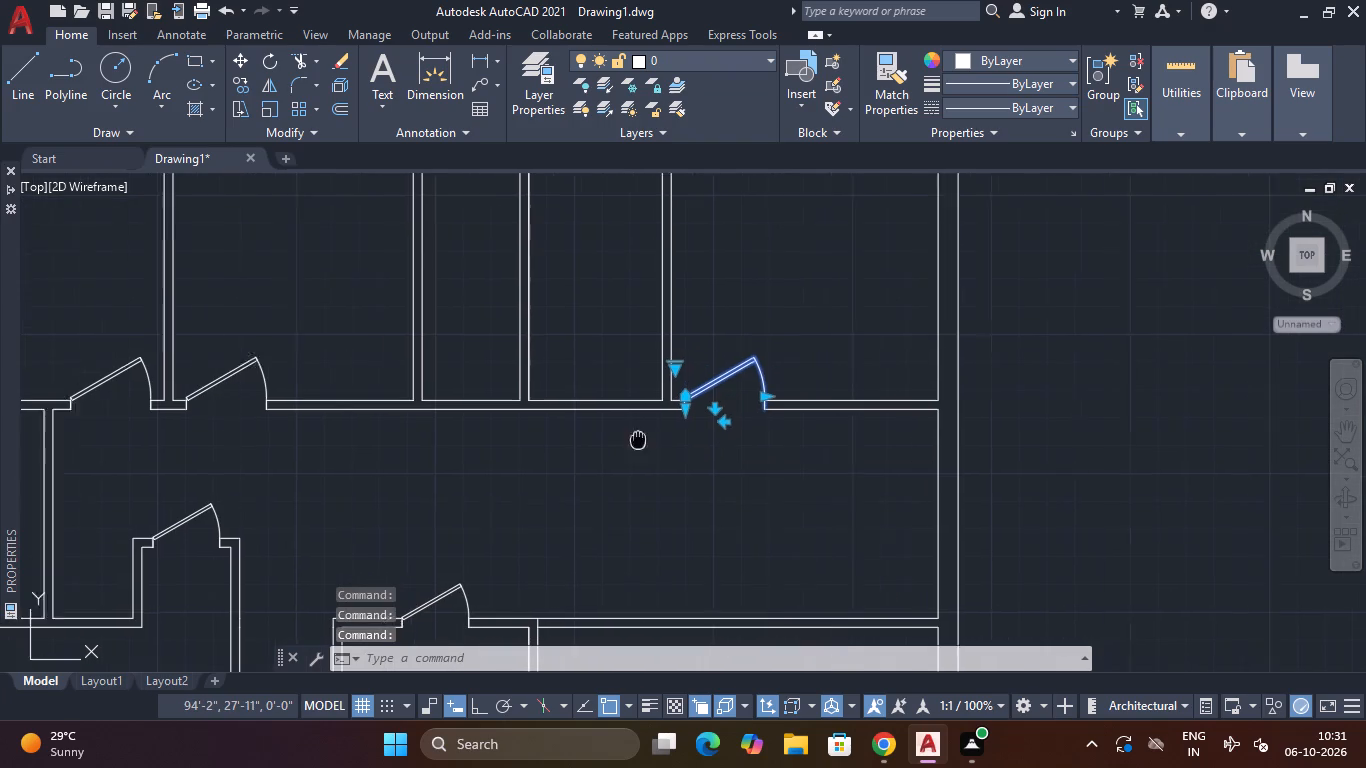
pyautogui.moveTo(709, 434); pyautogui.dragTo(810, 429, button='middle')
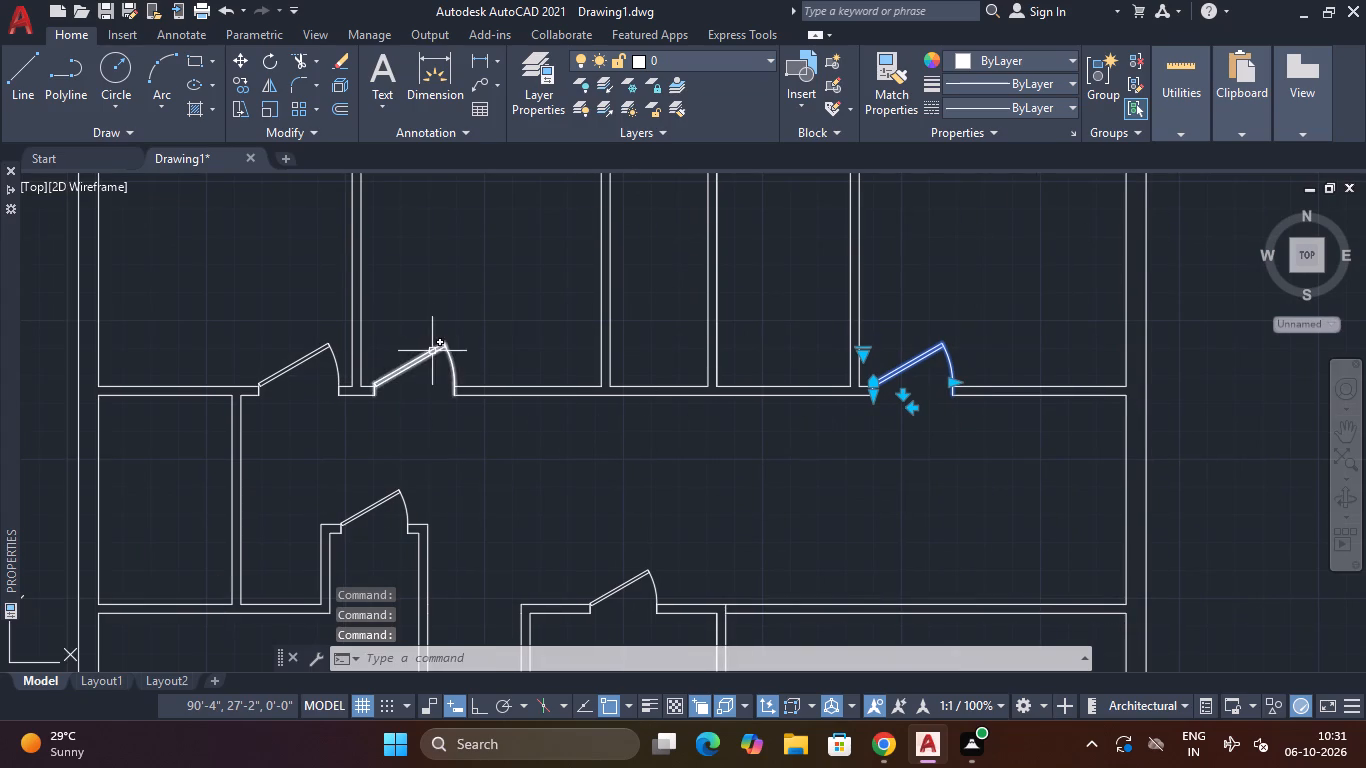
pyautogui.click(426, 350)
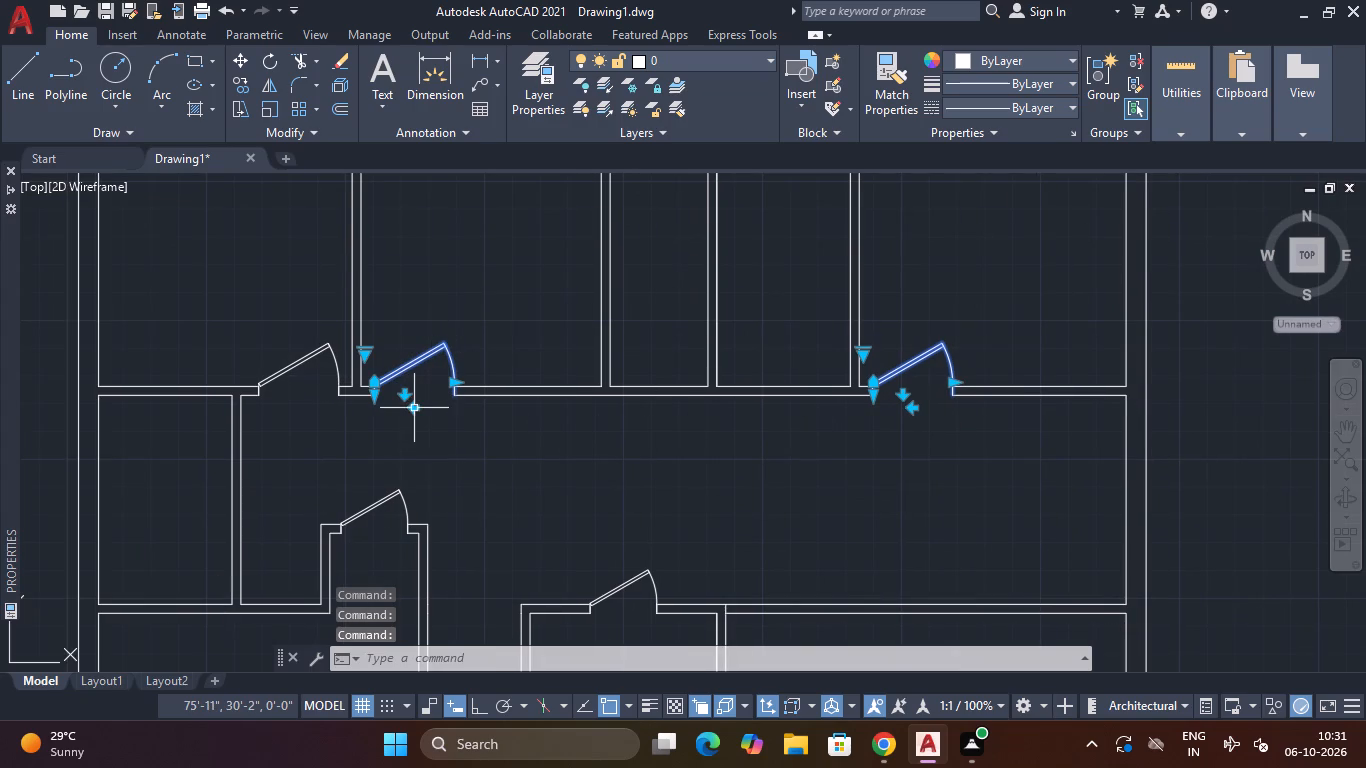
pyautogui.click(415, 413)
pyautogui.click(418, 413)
# Flip the hinge side of the westernmost door in the hall's north wall so it hangs on the east jamb.
pyautogui.moveTo(438, 389); pyautogui.dragTo(662, 343, button='middle')
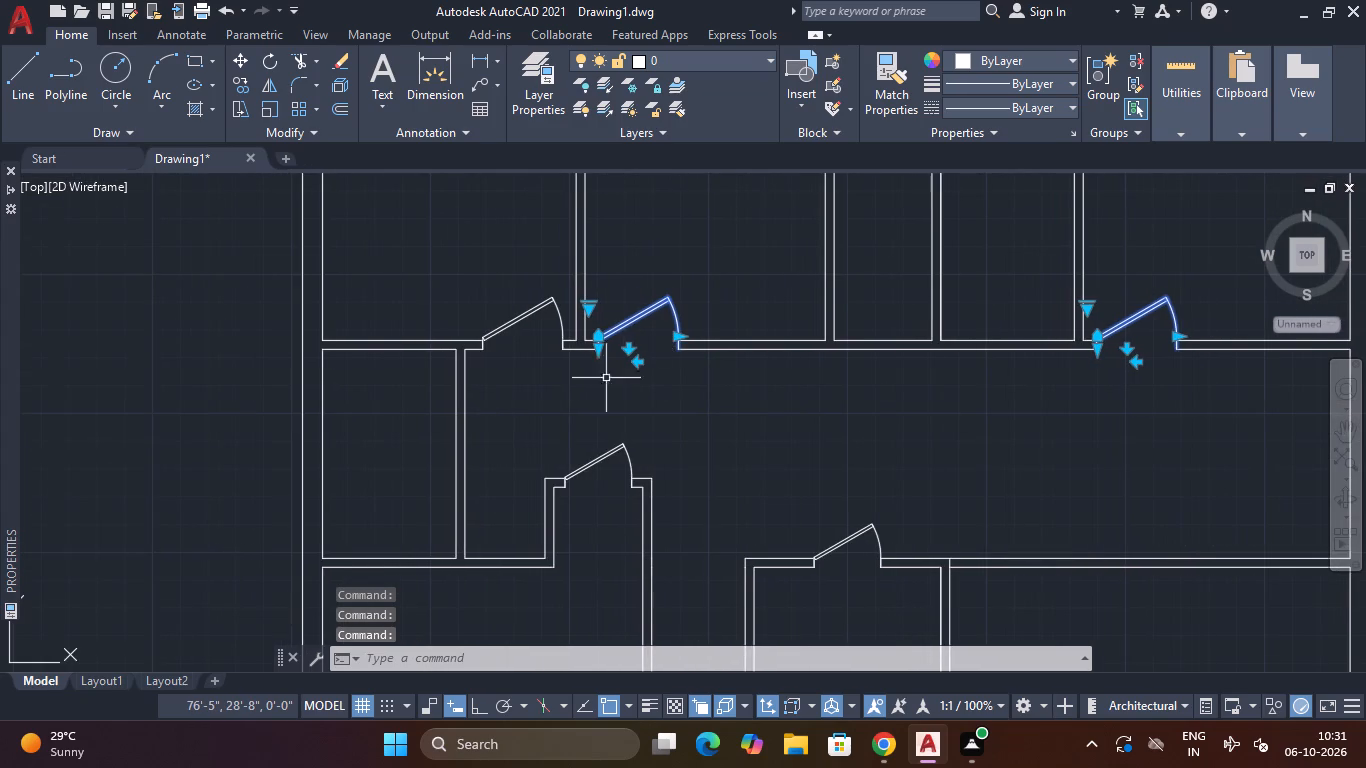
pyautogui.click(521, 325)
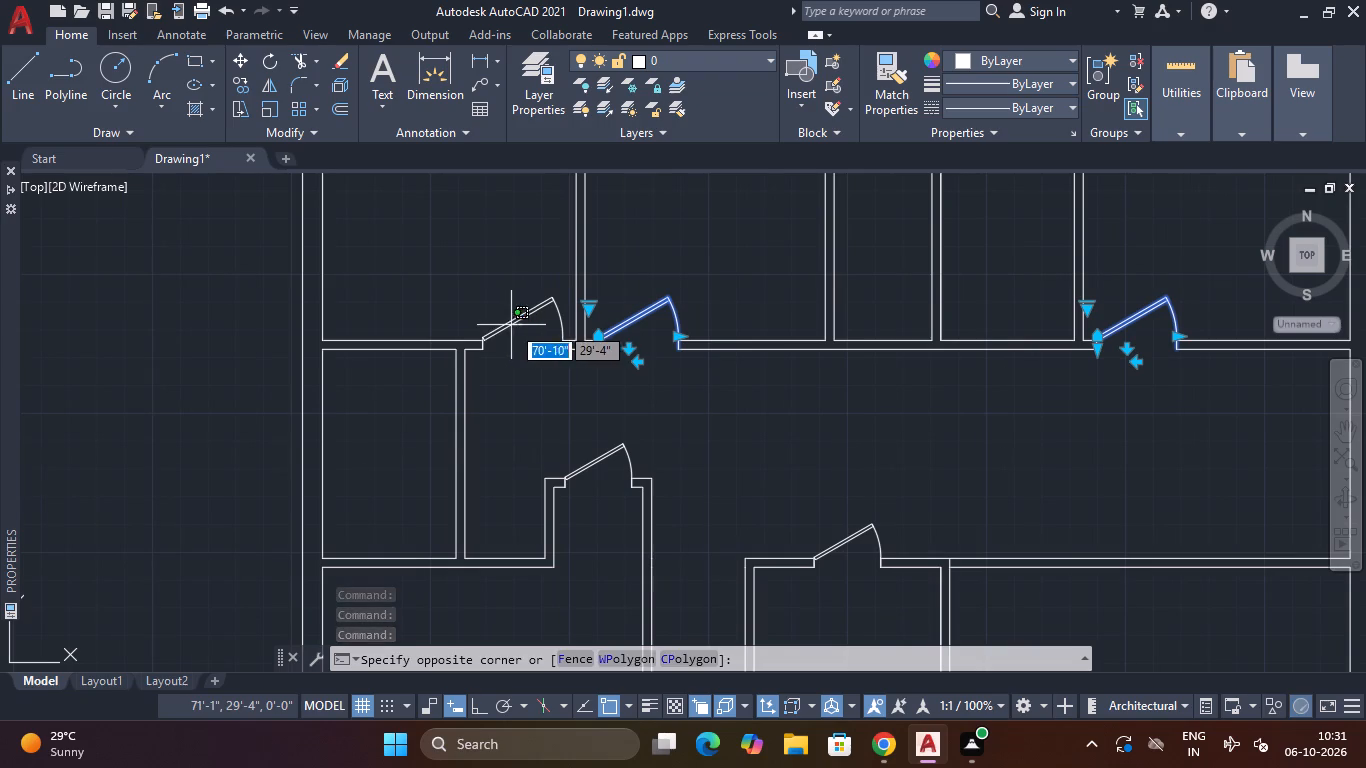
pyautogui.click(499, 326)
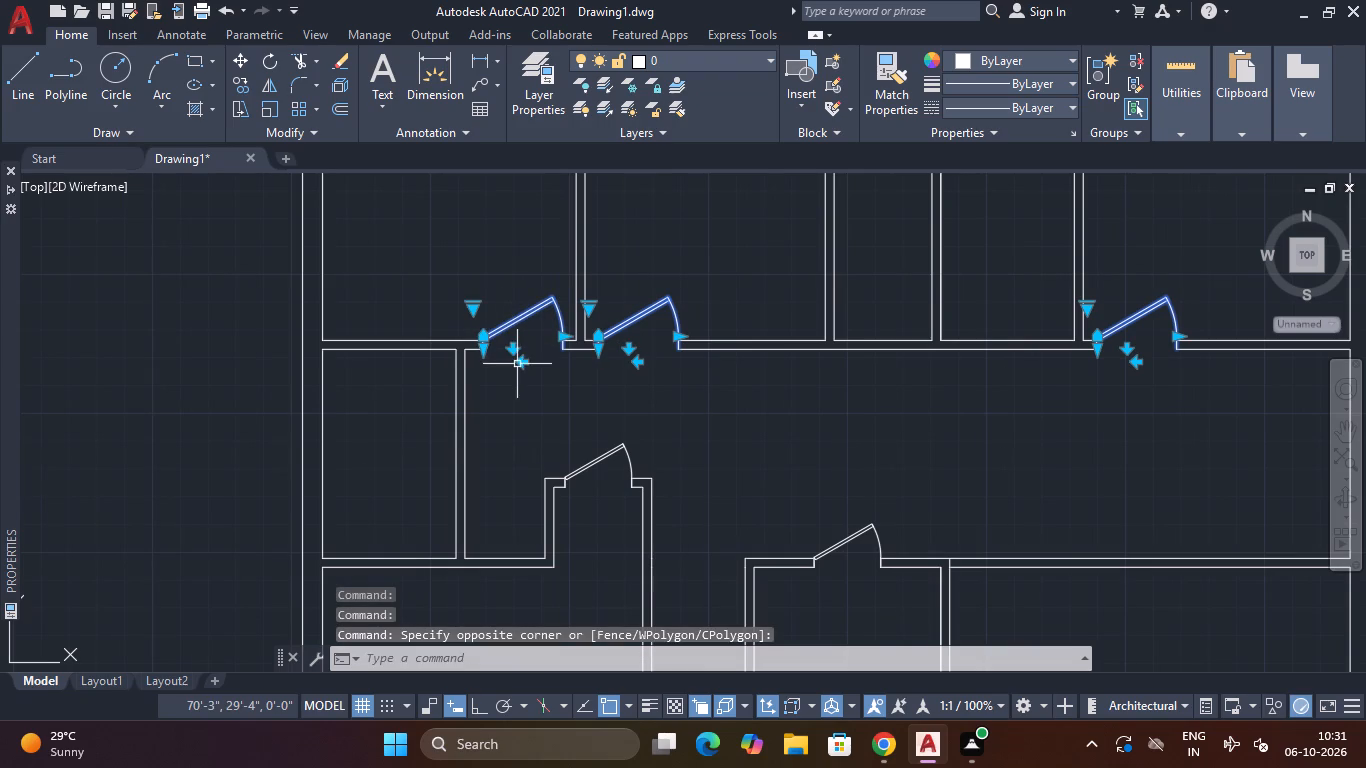
pyautogui.click(528, 365)
pyautogui.click(520, 365)
pyautogui.click(520, 365)
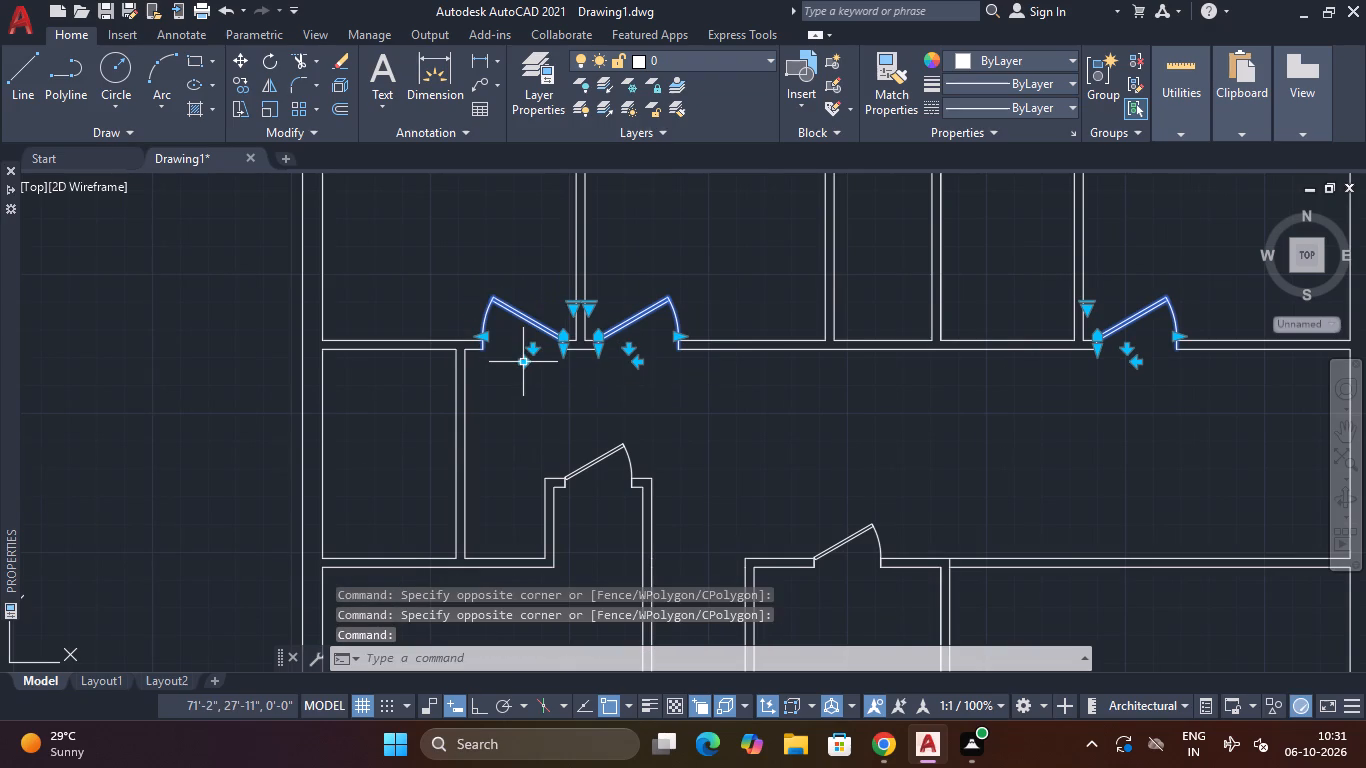
# Flip the lower-west room's door so it swings south into the room.
pyautogui.scroll(-1, 733, 416)
pyautogui.scroll(2, 682, 428)
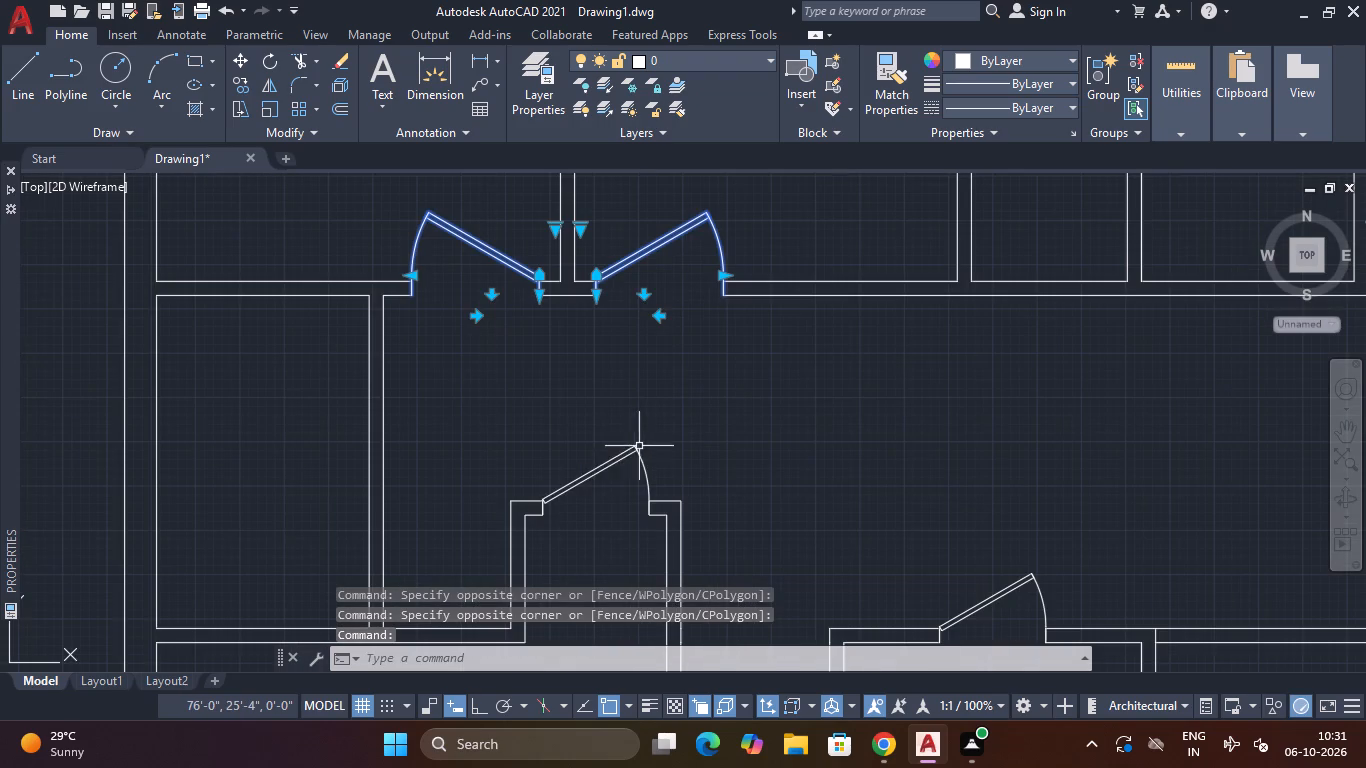
pyautogui.click(632, 453)
pyautogui.click(582, 518)
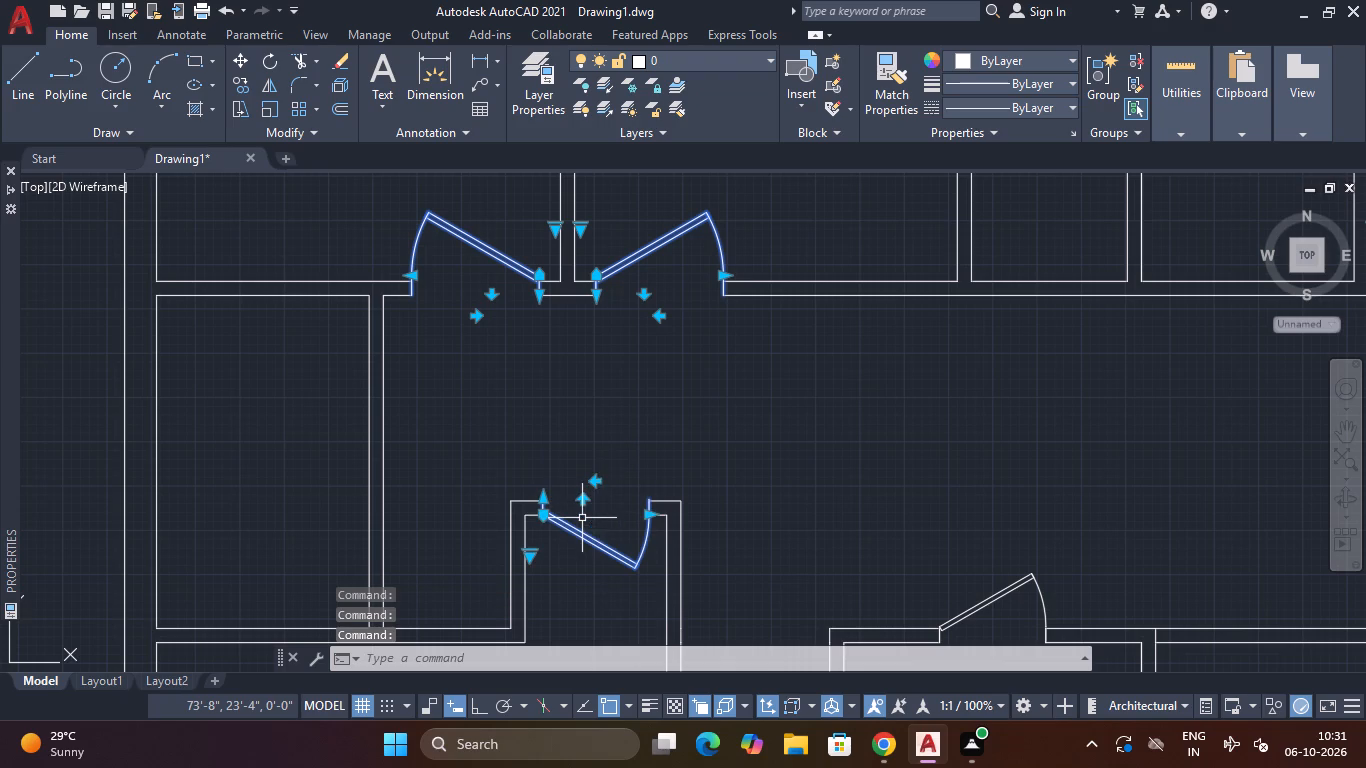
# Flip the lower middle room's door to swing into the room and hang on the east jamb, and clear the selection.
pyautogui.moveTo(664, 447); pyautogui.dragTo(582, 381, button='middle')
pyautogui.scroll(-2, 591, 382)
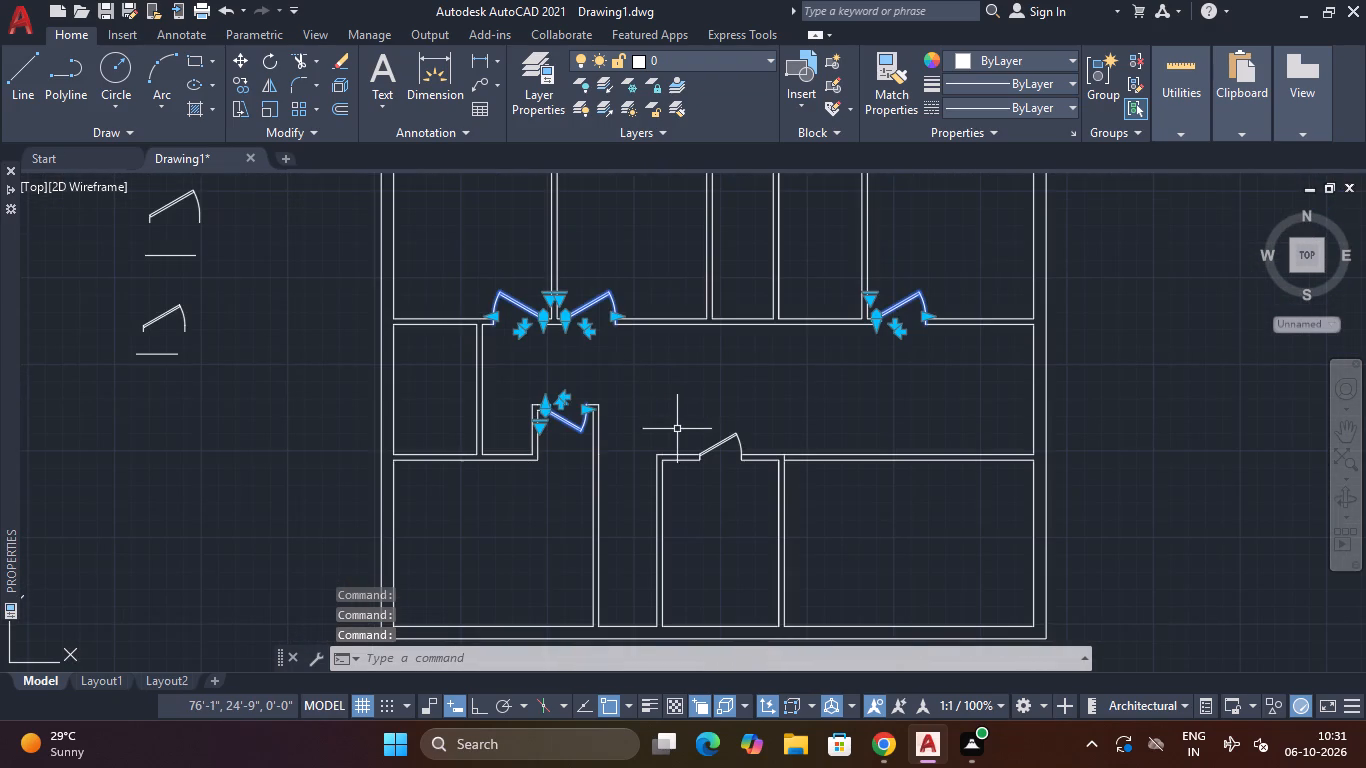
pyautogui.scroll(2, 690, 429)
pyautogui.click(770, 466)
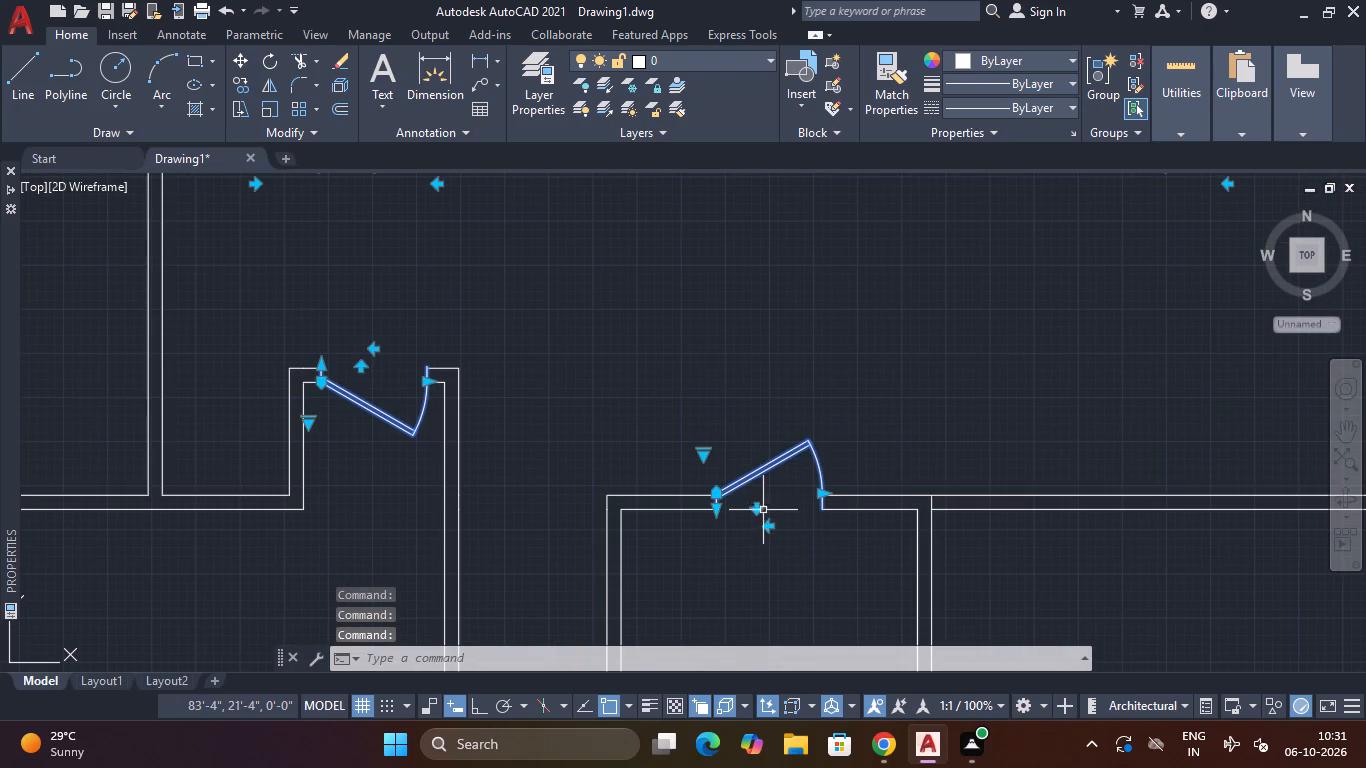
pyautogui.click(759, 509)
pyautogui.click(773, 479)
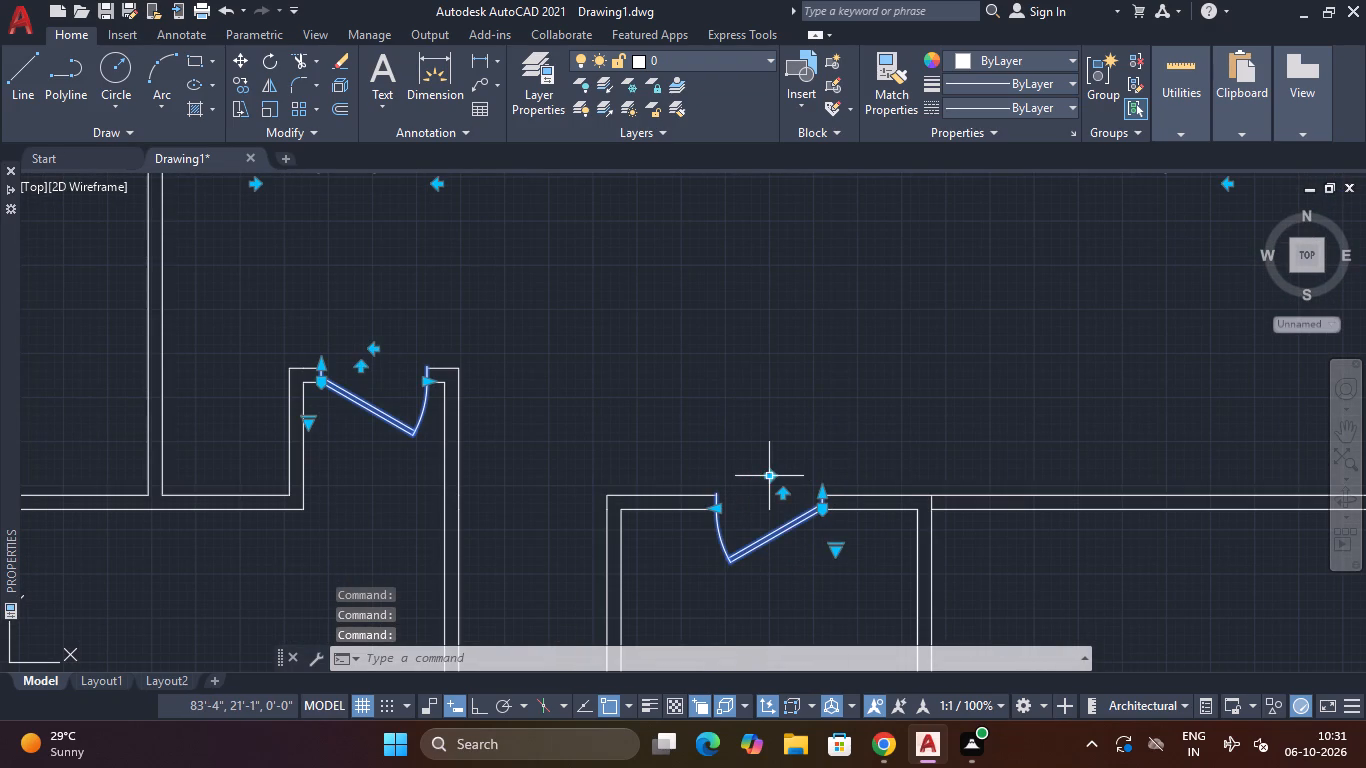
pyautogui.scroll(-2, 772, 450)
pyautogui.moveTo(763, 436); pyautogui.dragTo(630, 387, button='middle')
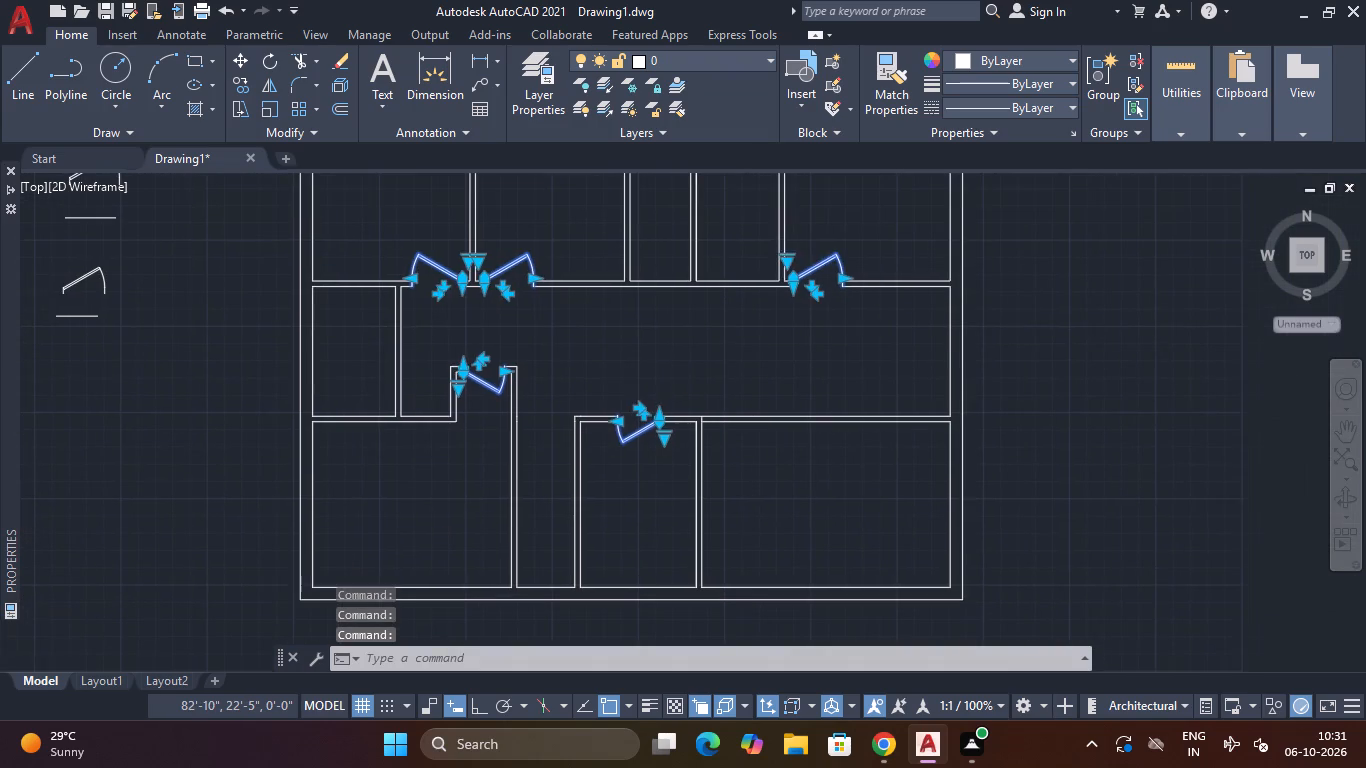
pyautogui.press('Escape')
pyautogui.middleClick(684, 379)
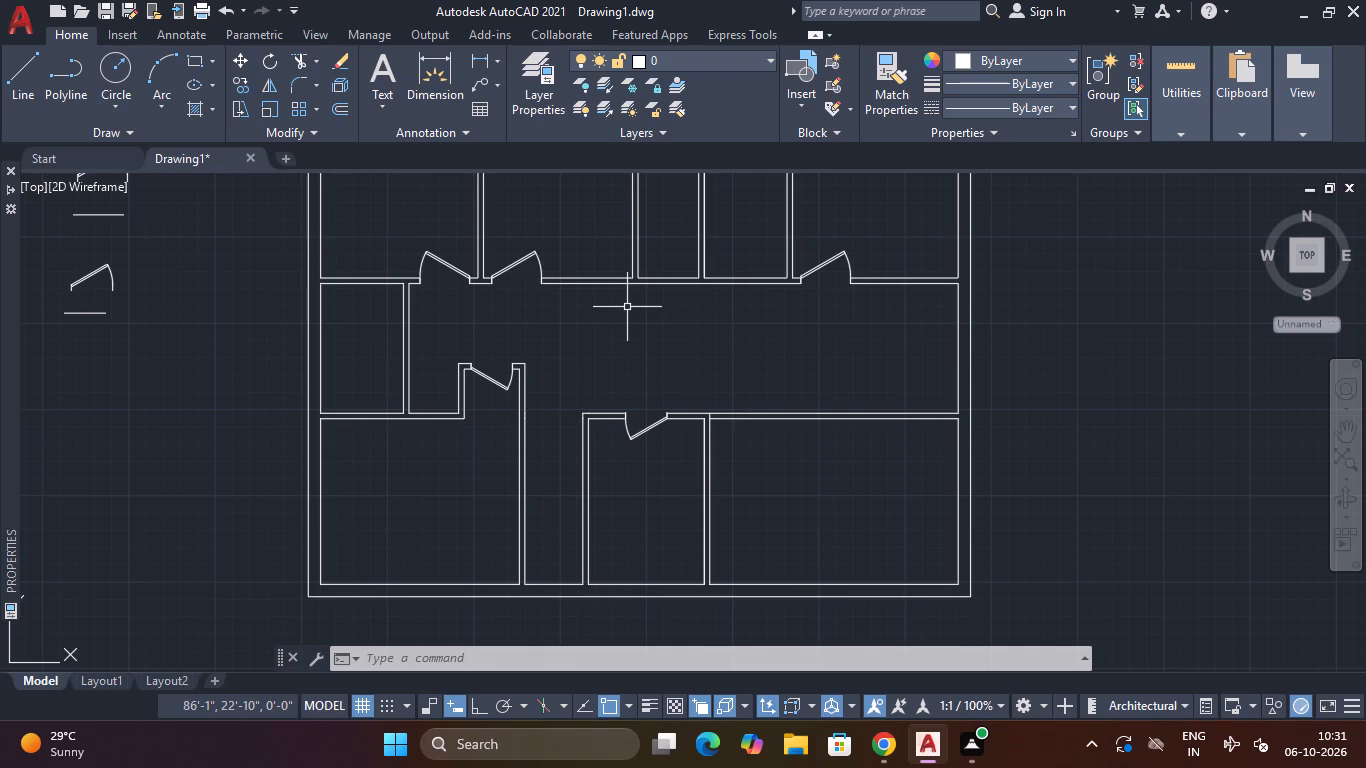
# Delete the door in the lower middle room's north wall opening.
pyautogui.scroll(3, 645, 442)
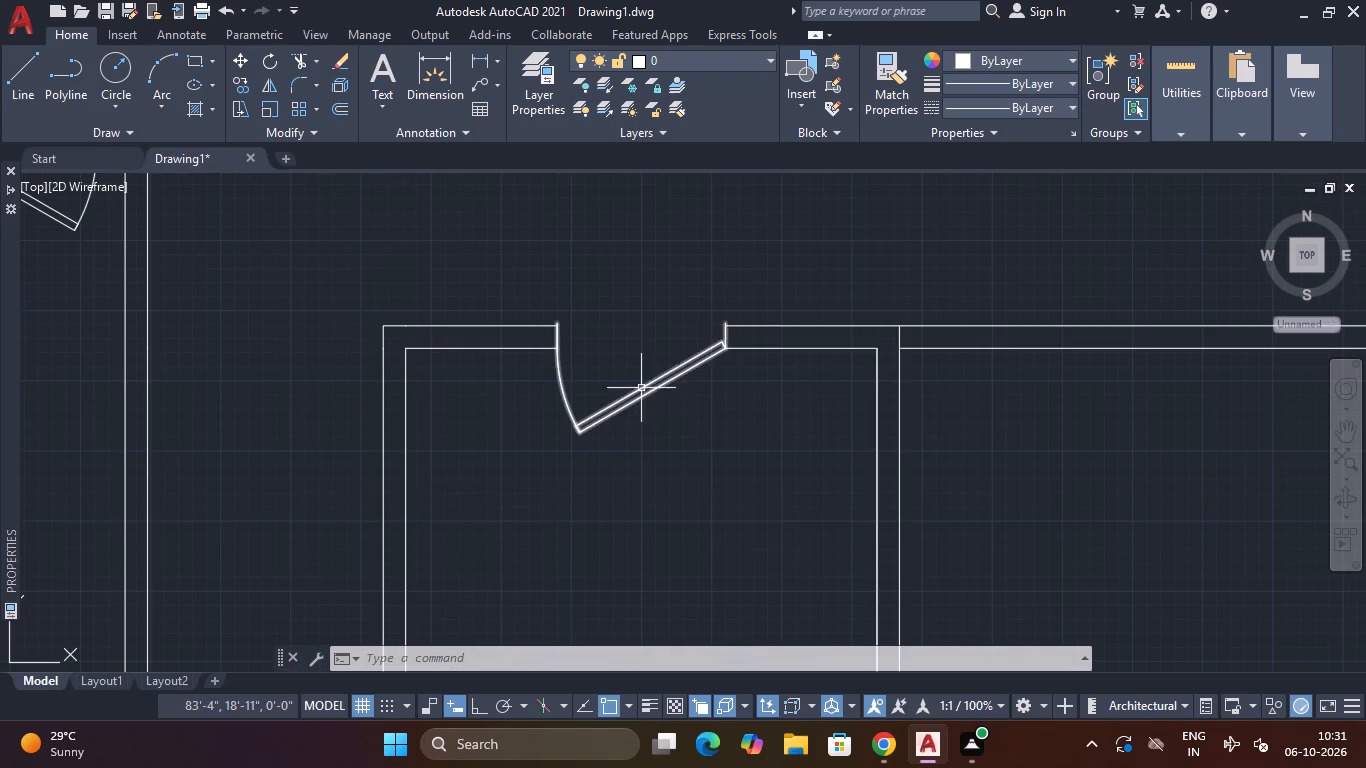
pyautogui.moveTo(639, 386); pyautogui.dragTo(639, 395)
pyautogui.press('Delete')
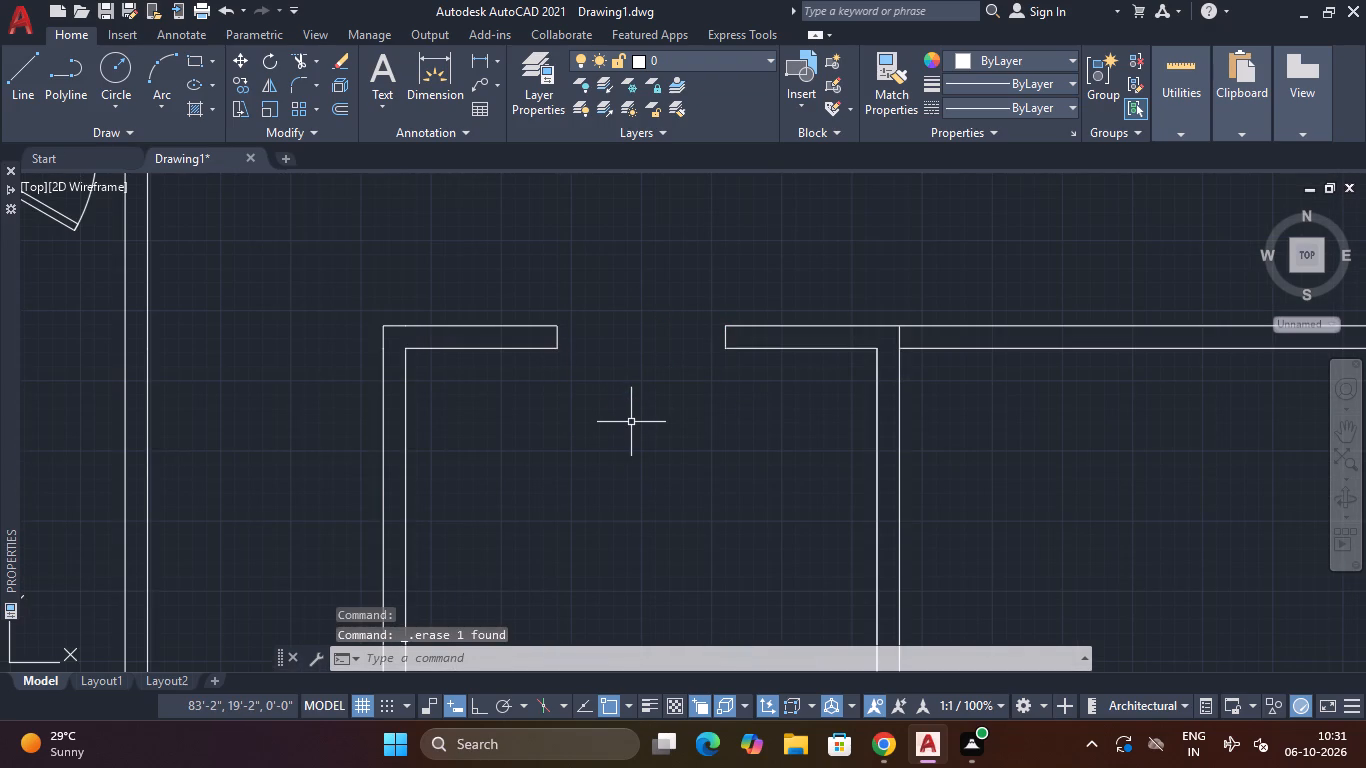
# Set the offset distance to 2'6" and try offsetting the outline of the narrow third room from the west in the upper row.
pyautogui.scroll(-5, 632, 422)
pyautogui.scroll(1, 643, 379)
pyautogui.moveTo(642, 379); pyautogui.dragTo(641, 382, button='middle')
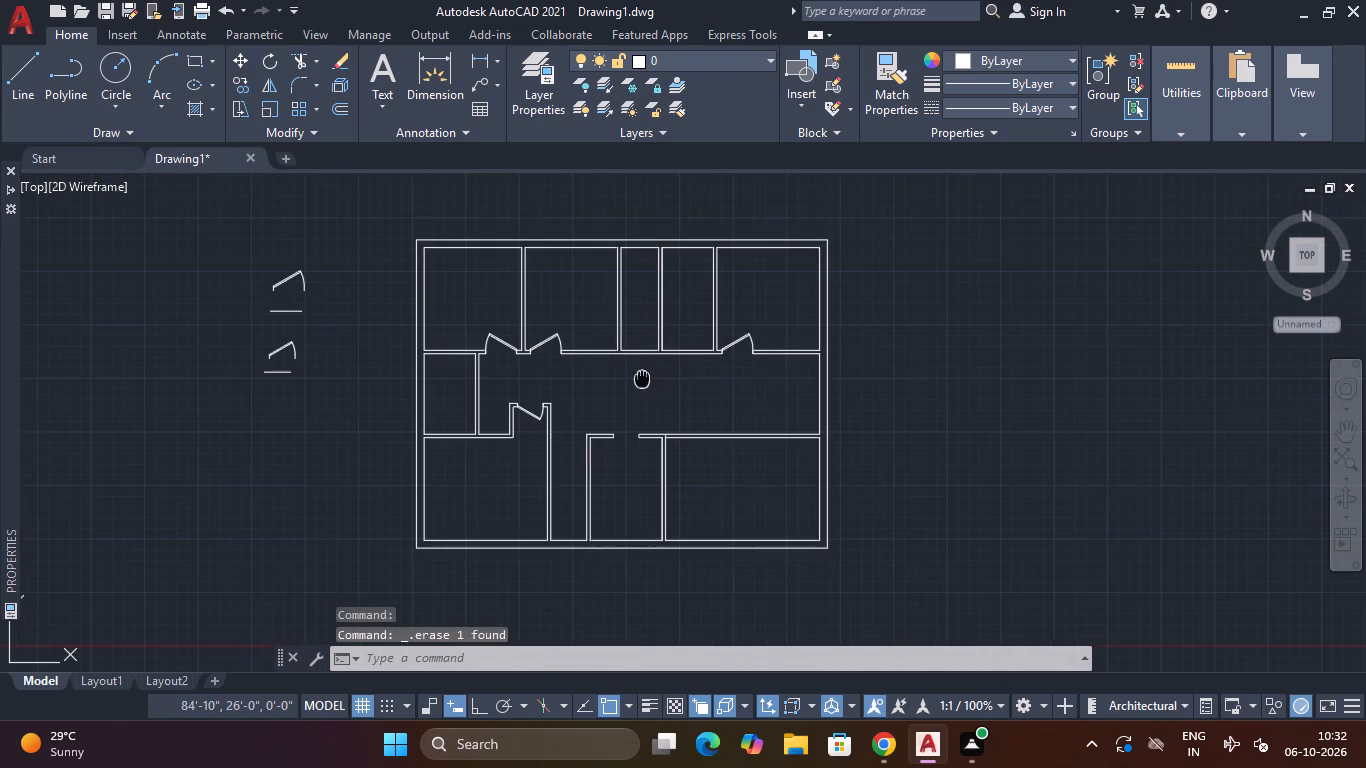
pyautogui.moveTo(641, 382); pyautogui.dragTo(637, 417, button='middle')
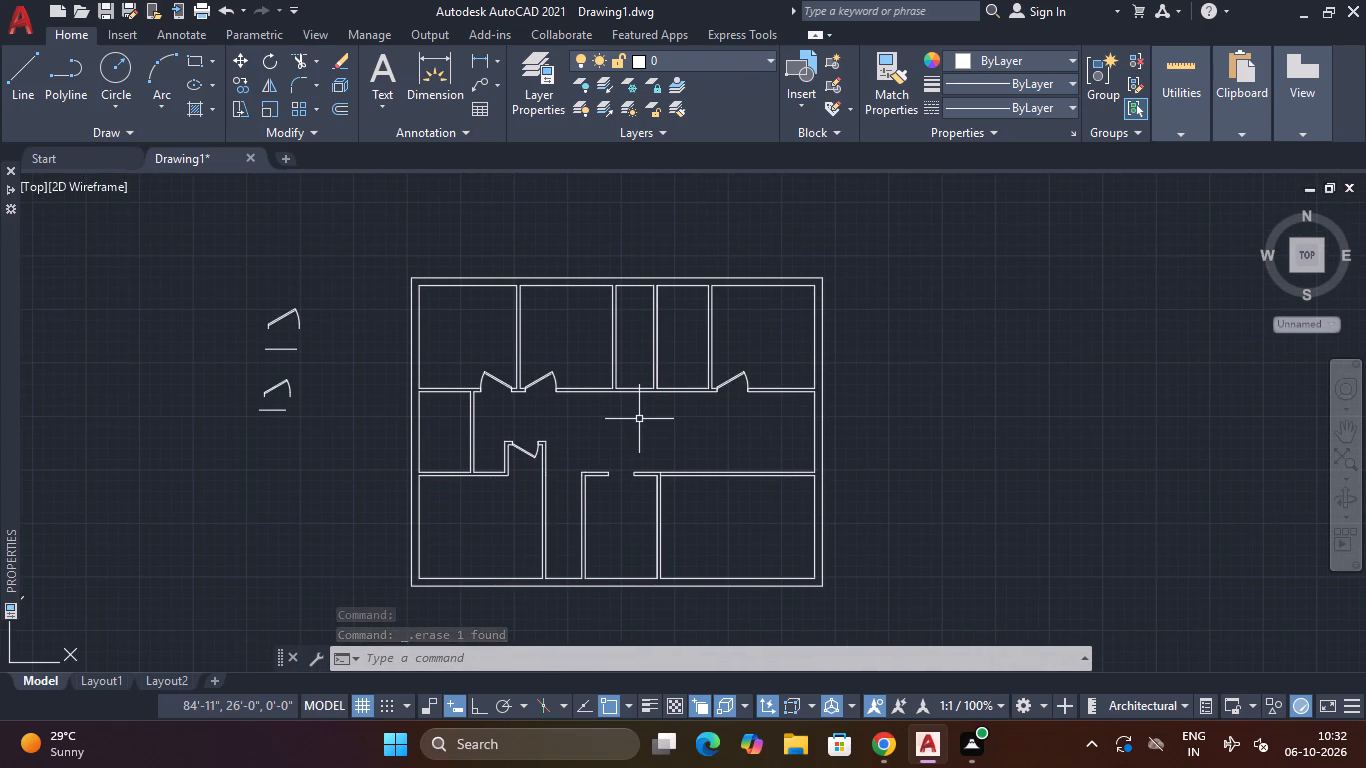
pyautogui.scroll(2, 645, 414)
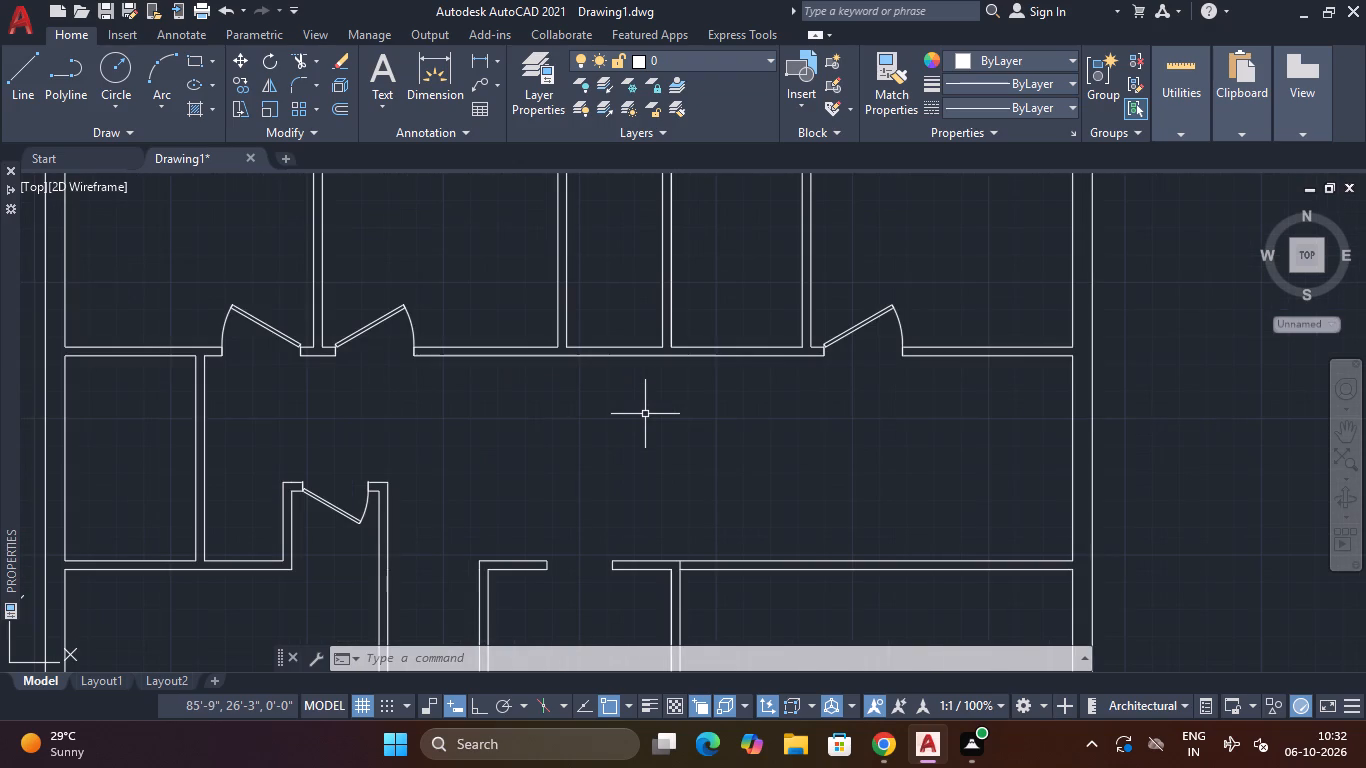
pyautogui.write('o')
pyautogui.press('space')
pyautogui.write("2'")
pyautogui.write('6"')
pyautogui.press('Return')
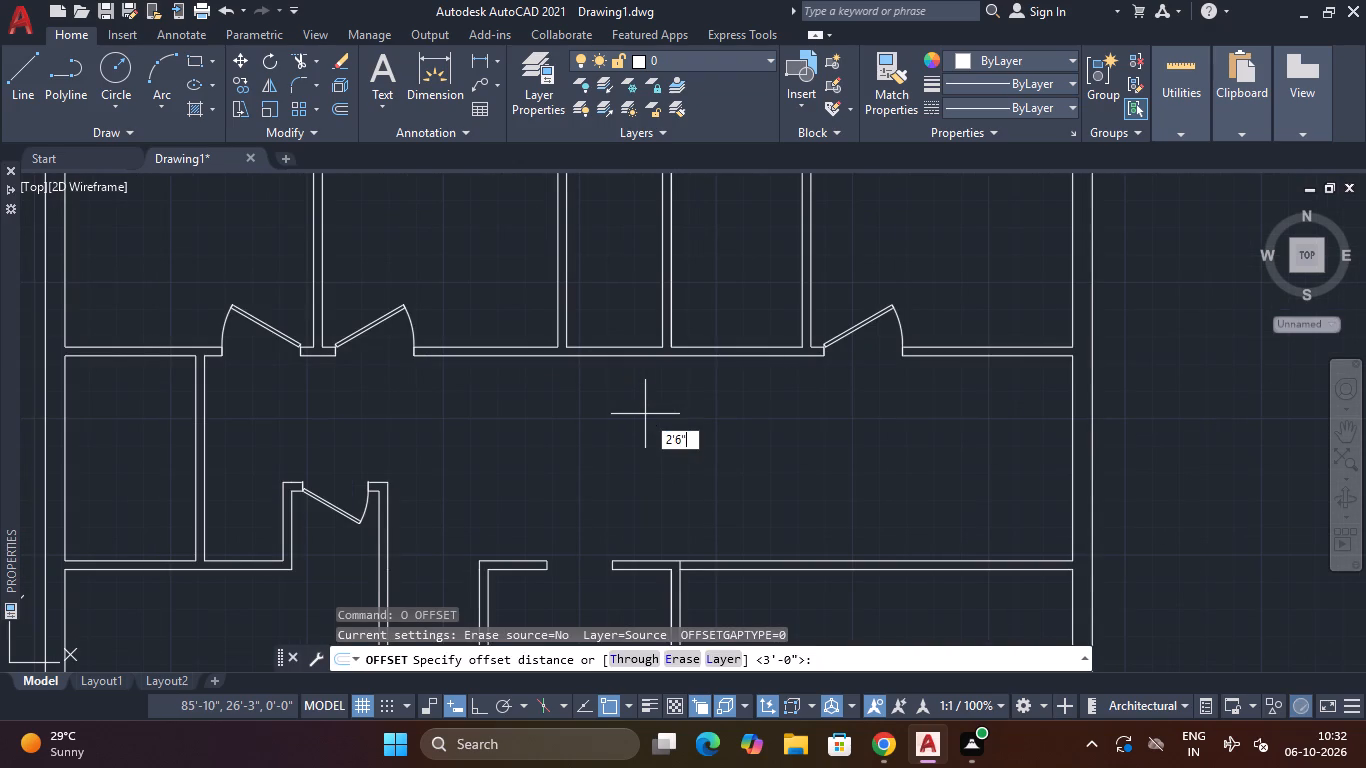
pyautogui.click(613, 344)
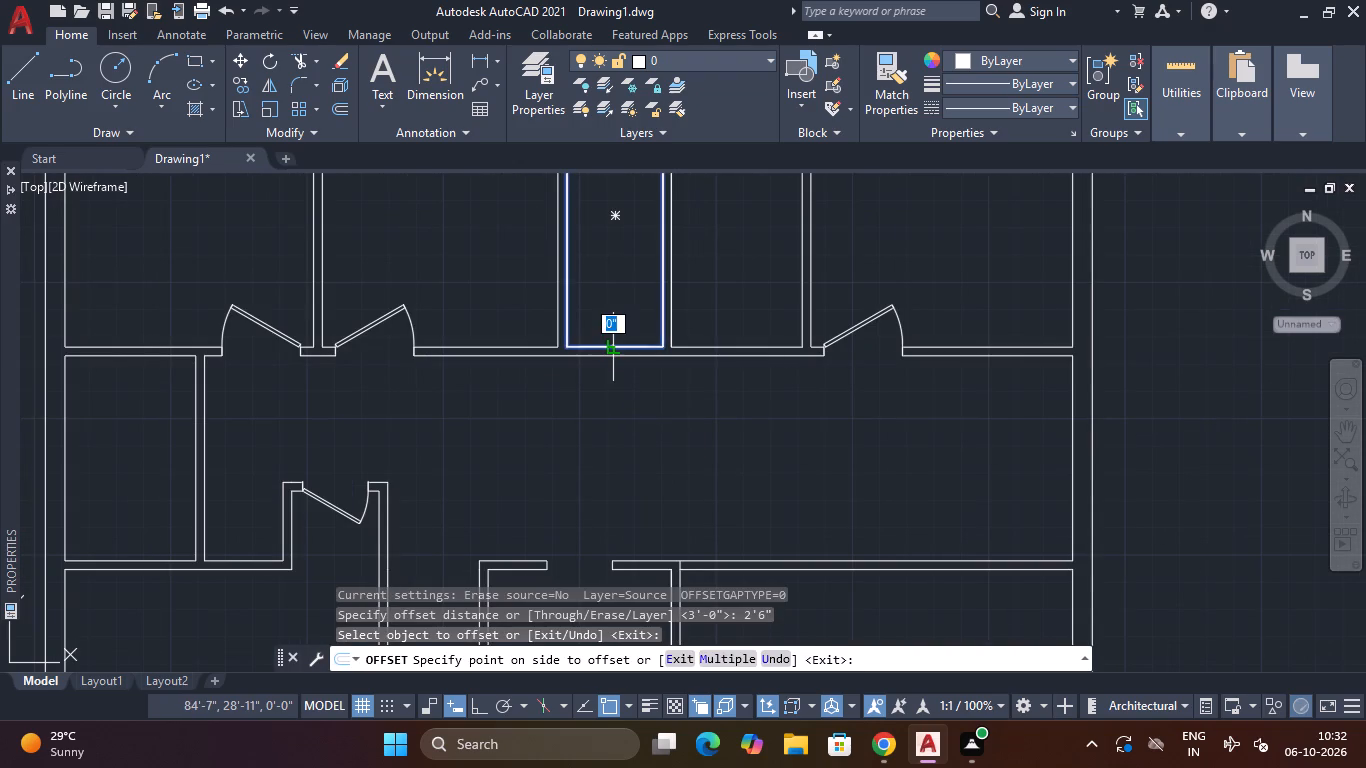
pyautogui.scroll(-3, 612, 284)
pyautogui.scroll(3, 612, 284)
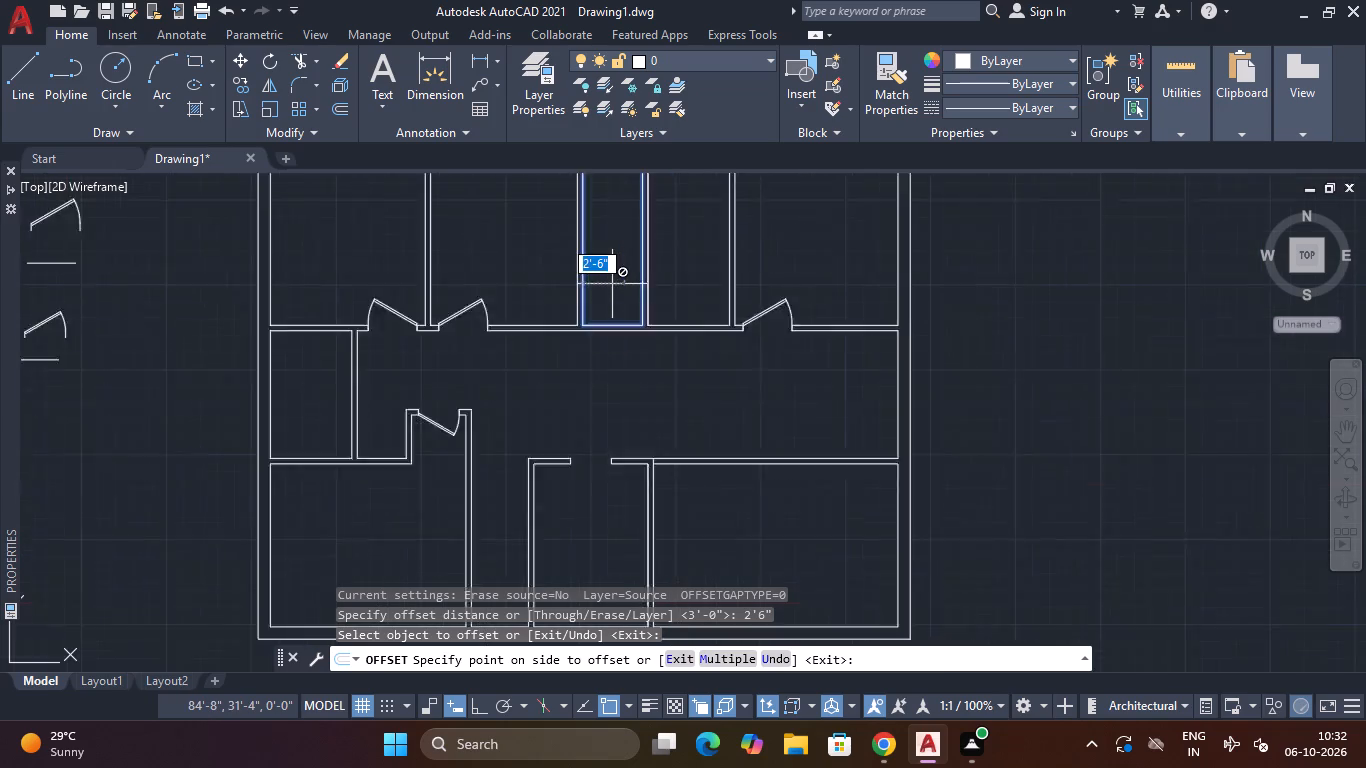
pyautogui.press('Escape')
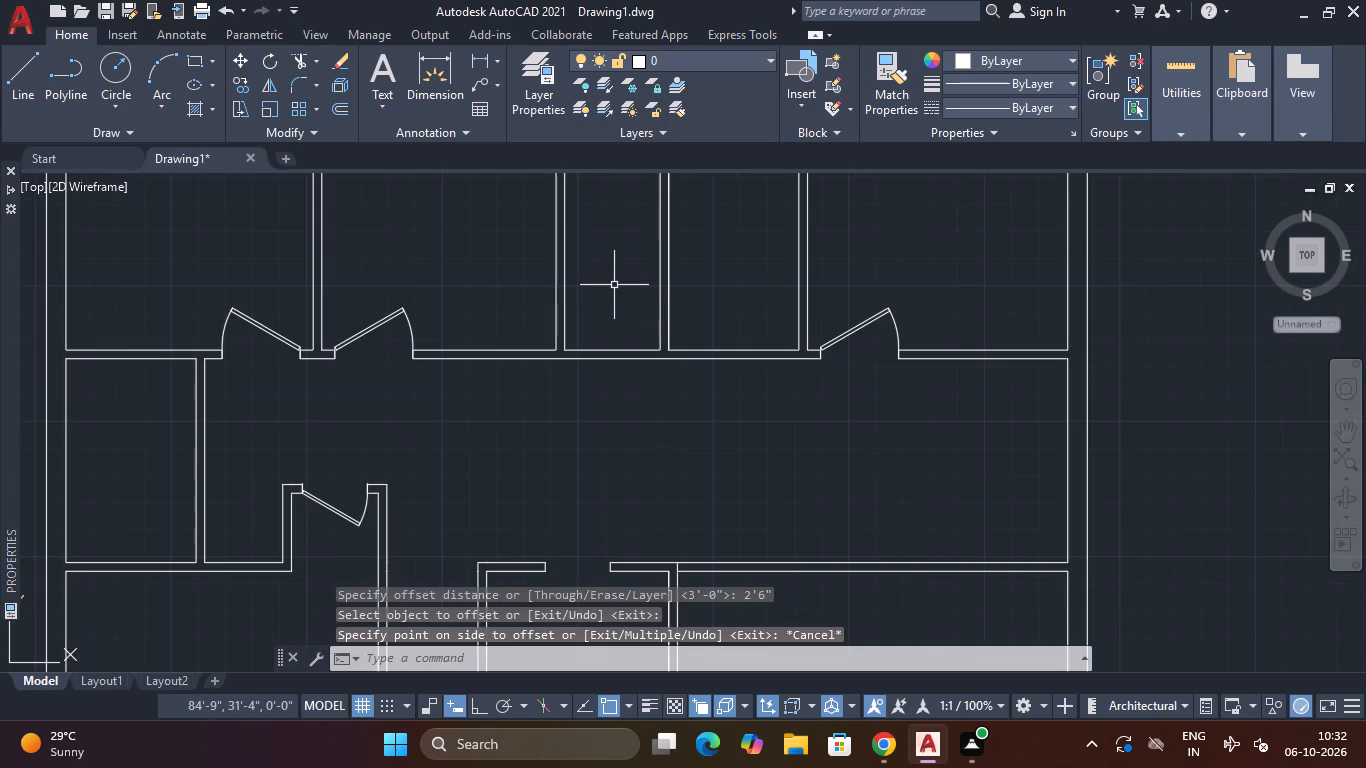
pyautogui.write('o')
pyautogui.press('space')
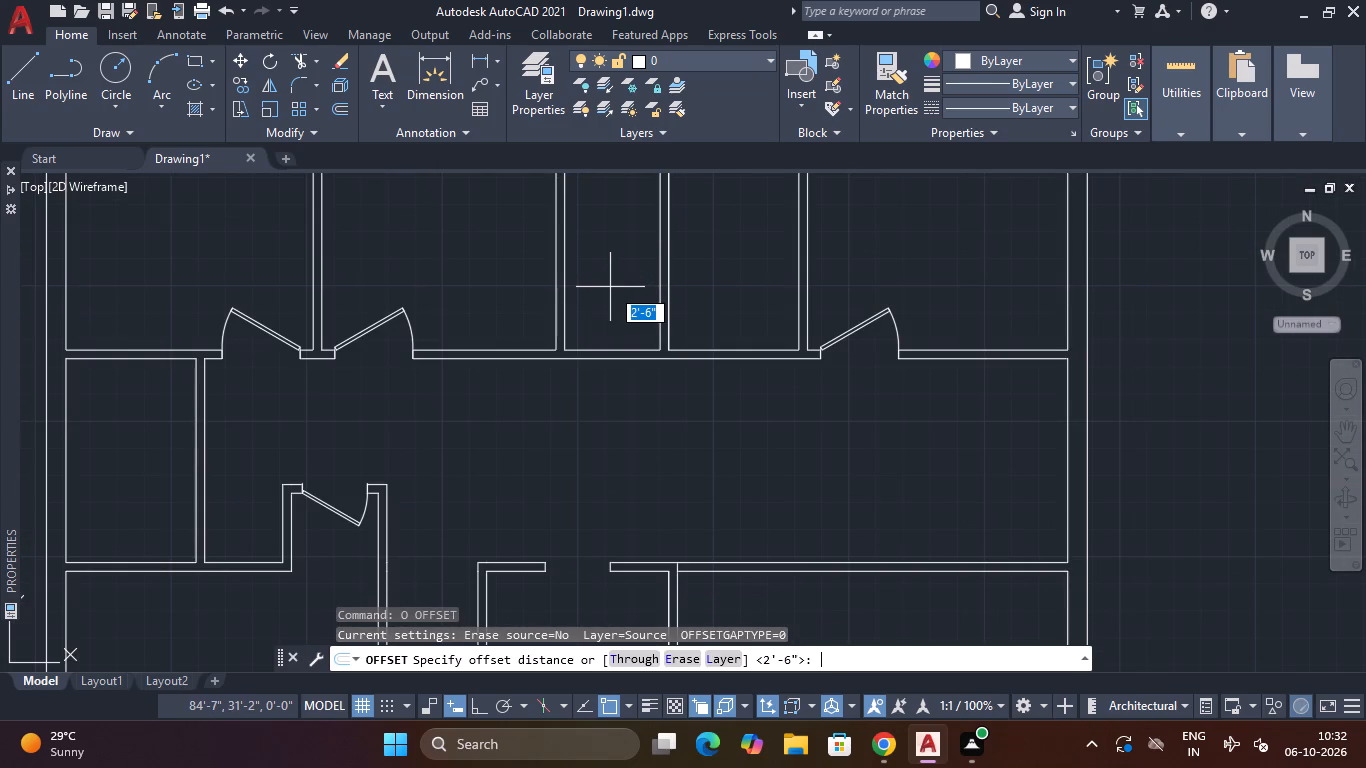
pyautogui.press('Escape')
# Explode the outline of the narrow third room in the upper row into separate lines.
pyautogui.scroll(2, 582, 344)
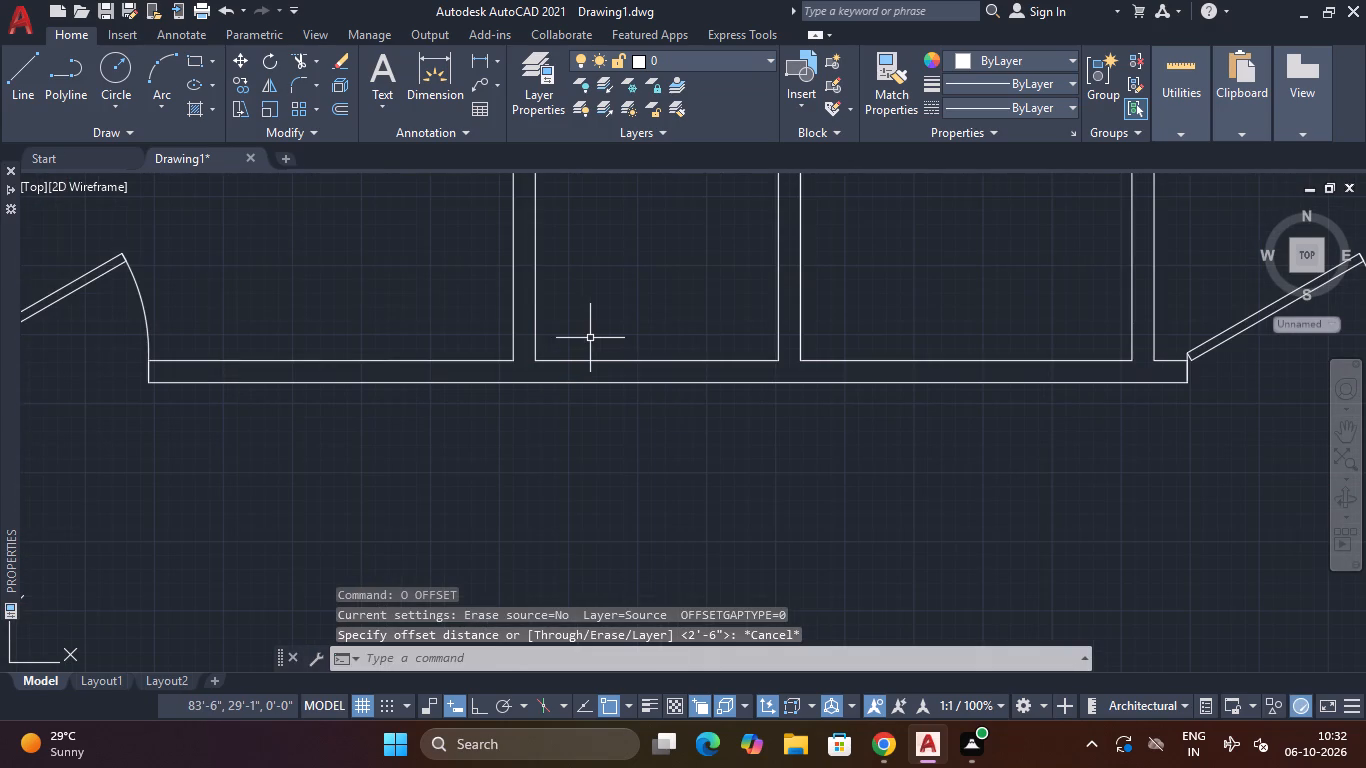
pyautogui.click(590, 339)
pyautogui.click(563, 366)
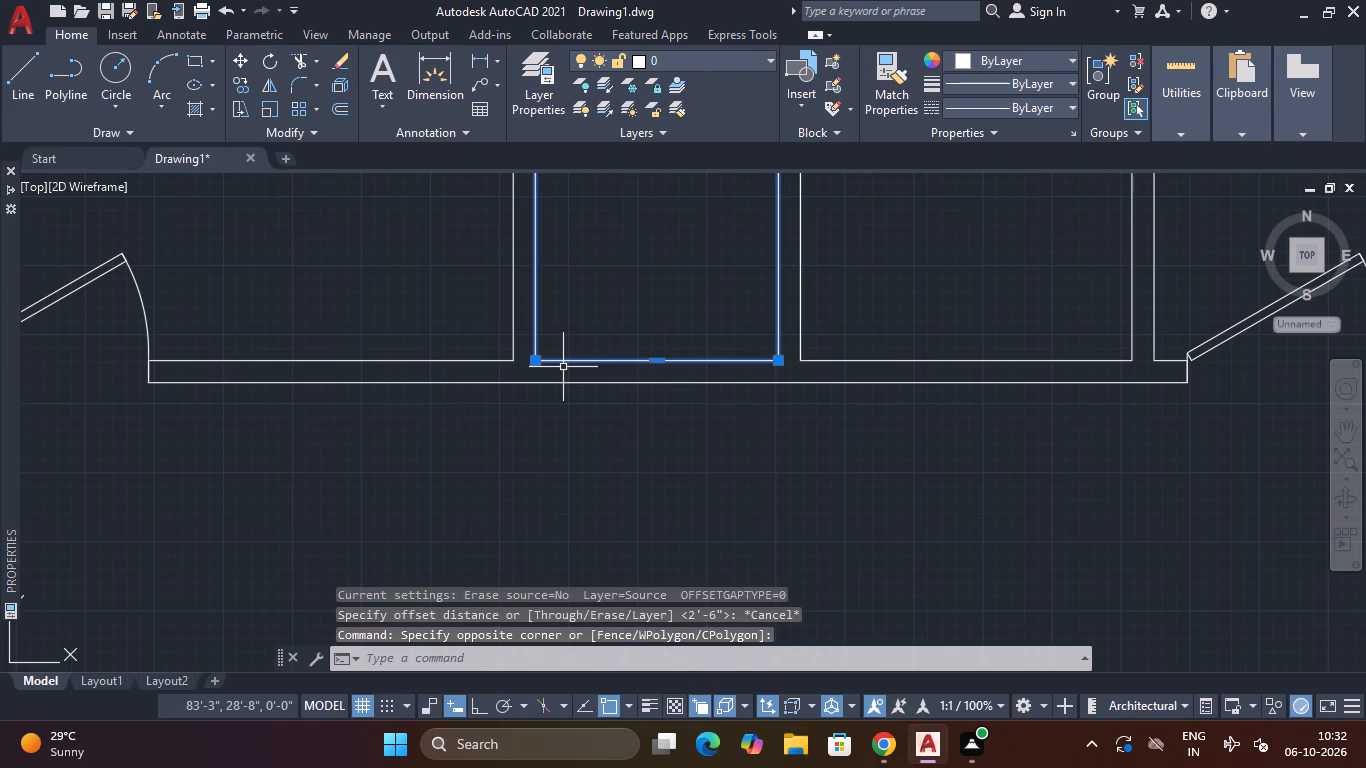
pyautogui.write('exp')
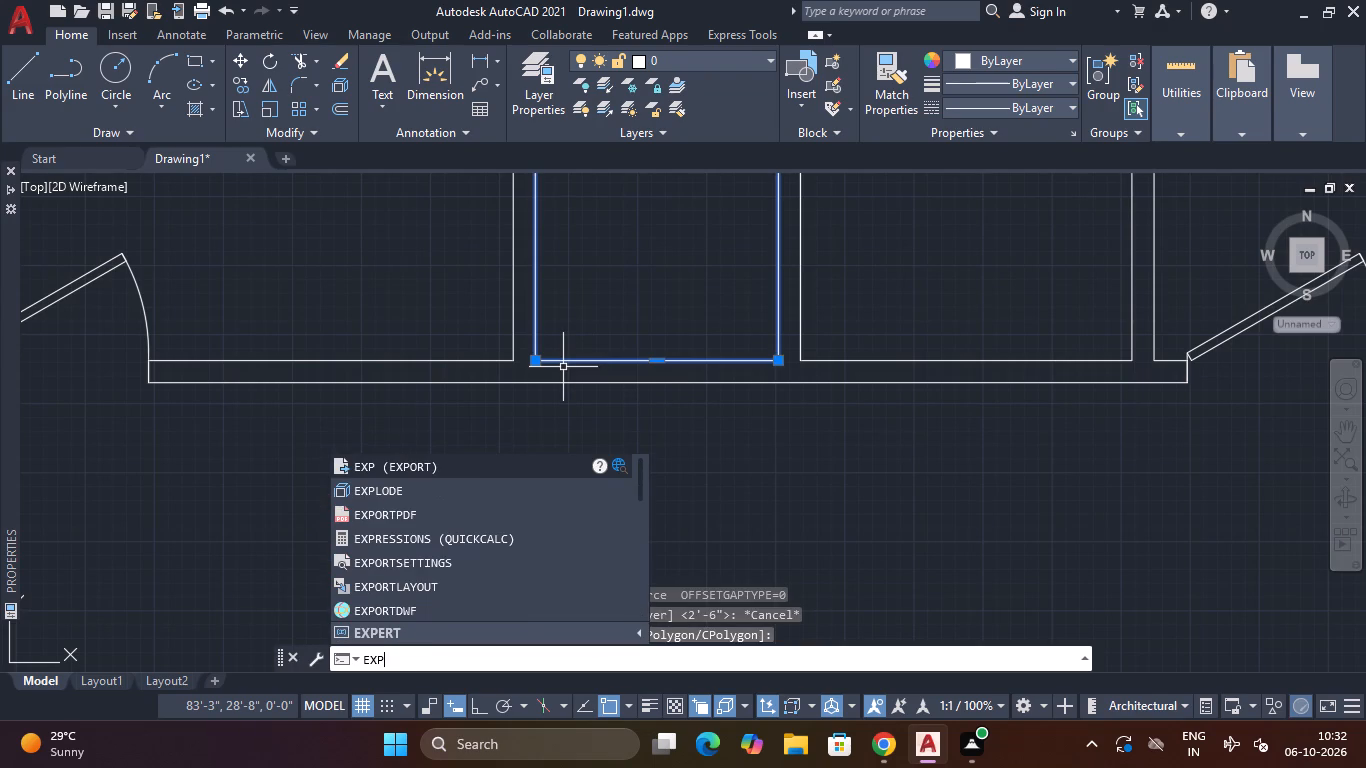
pyautogui.press('Down')
pyautogui.press('Return')
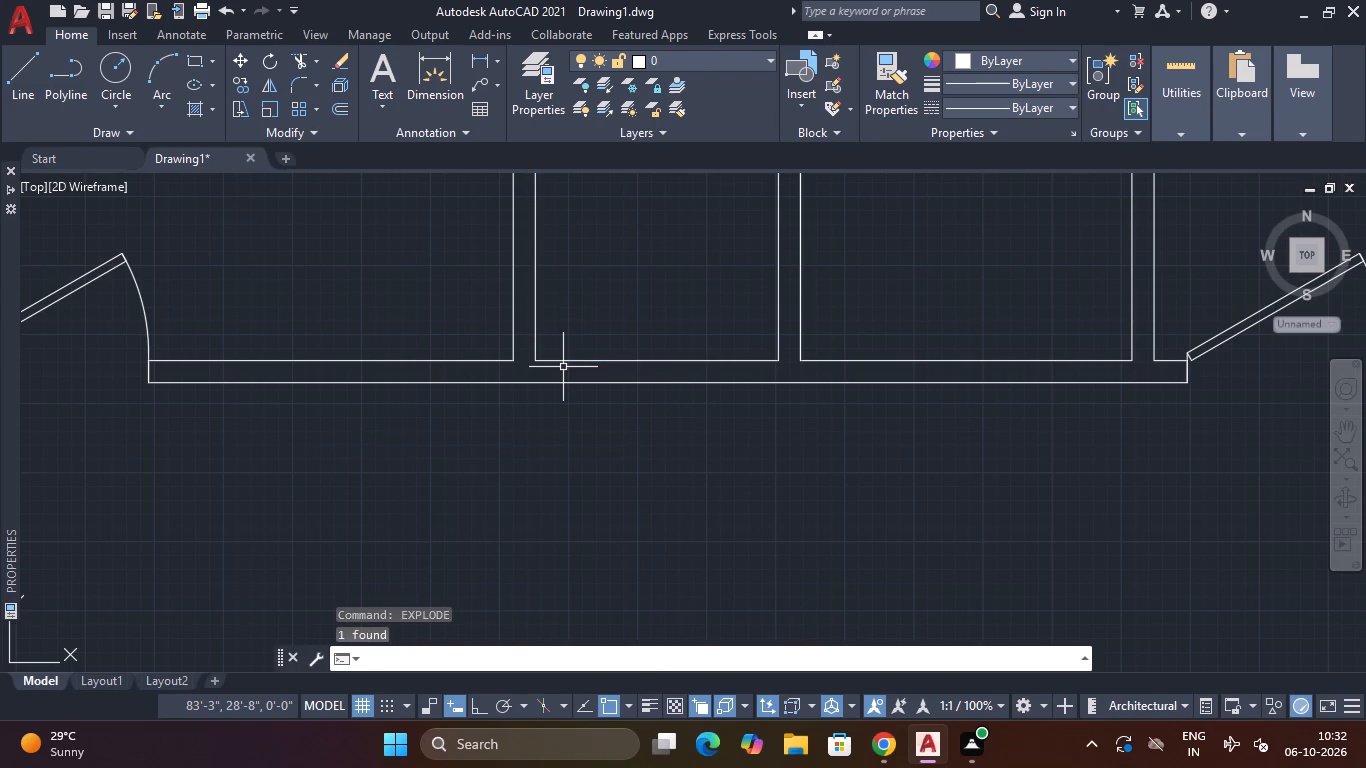
pyautogui.press('Escape')
pyautogui.press('Escape')
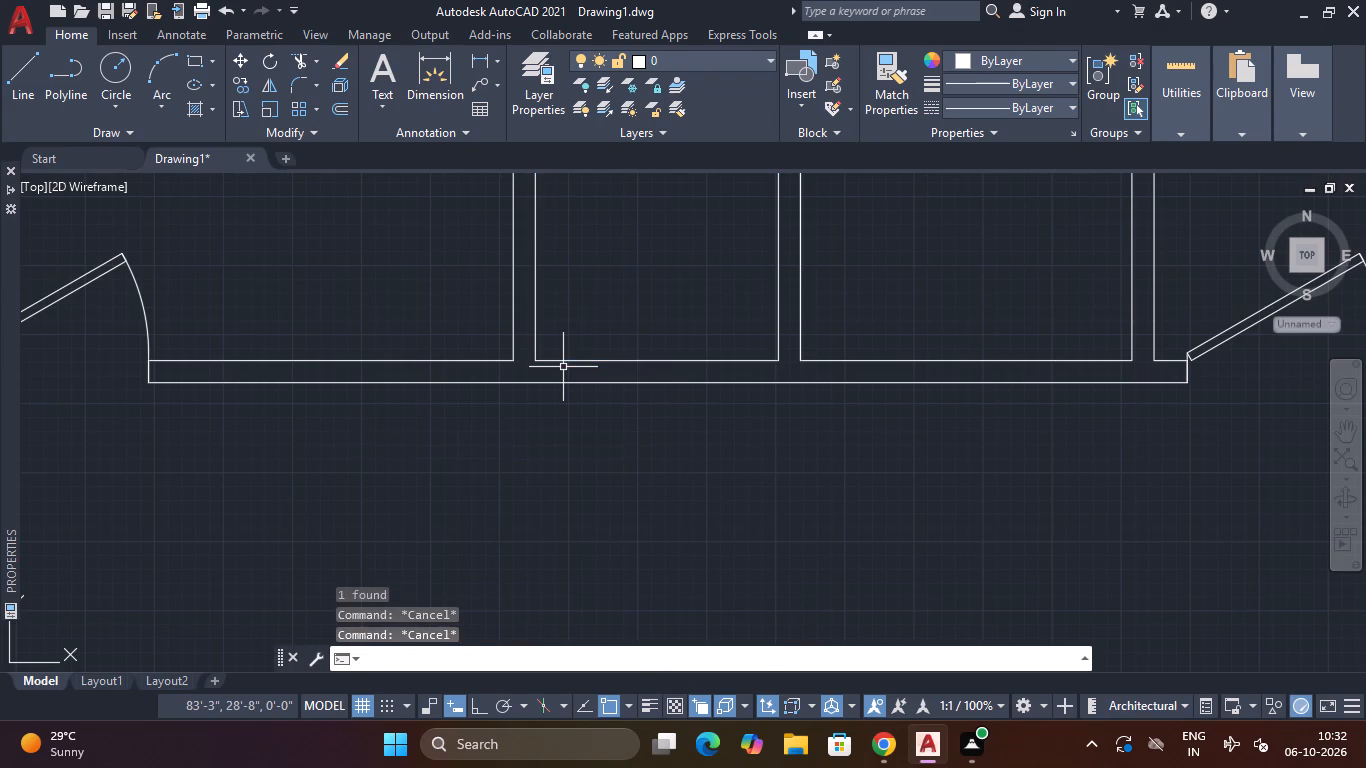
# Offset the narrow upper room's south wall line 2'6" north into the room, and end the Offset command.
pyautogui.write('o')
pyautogui.press('space')
pyautogui.press('Return')
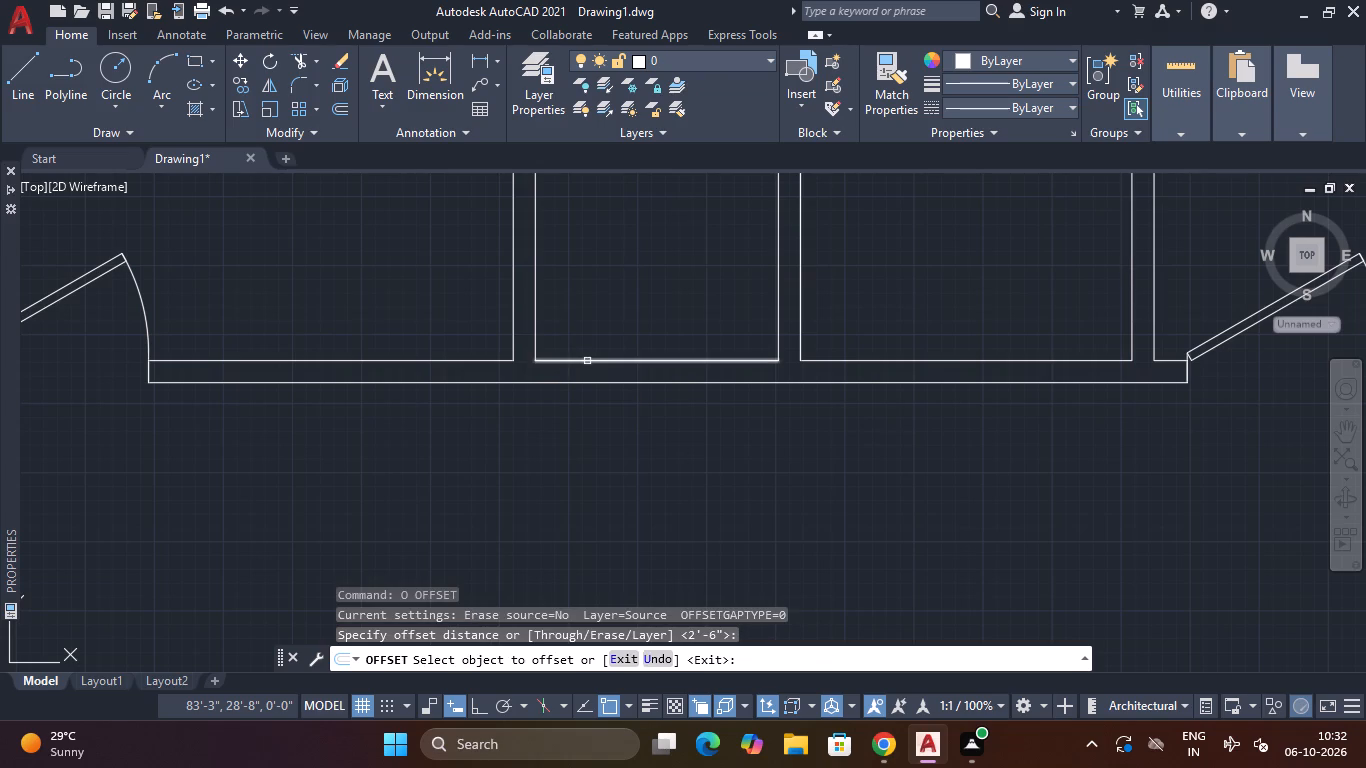
pyautogui.click(587, 361)
pyautogui.click(595, 314)
pyautogui.scroll(-4, 600, 305)
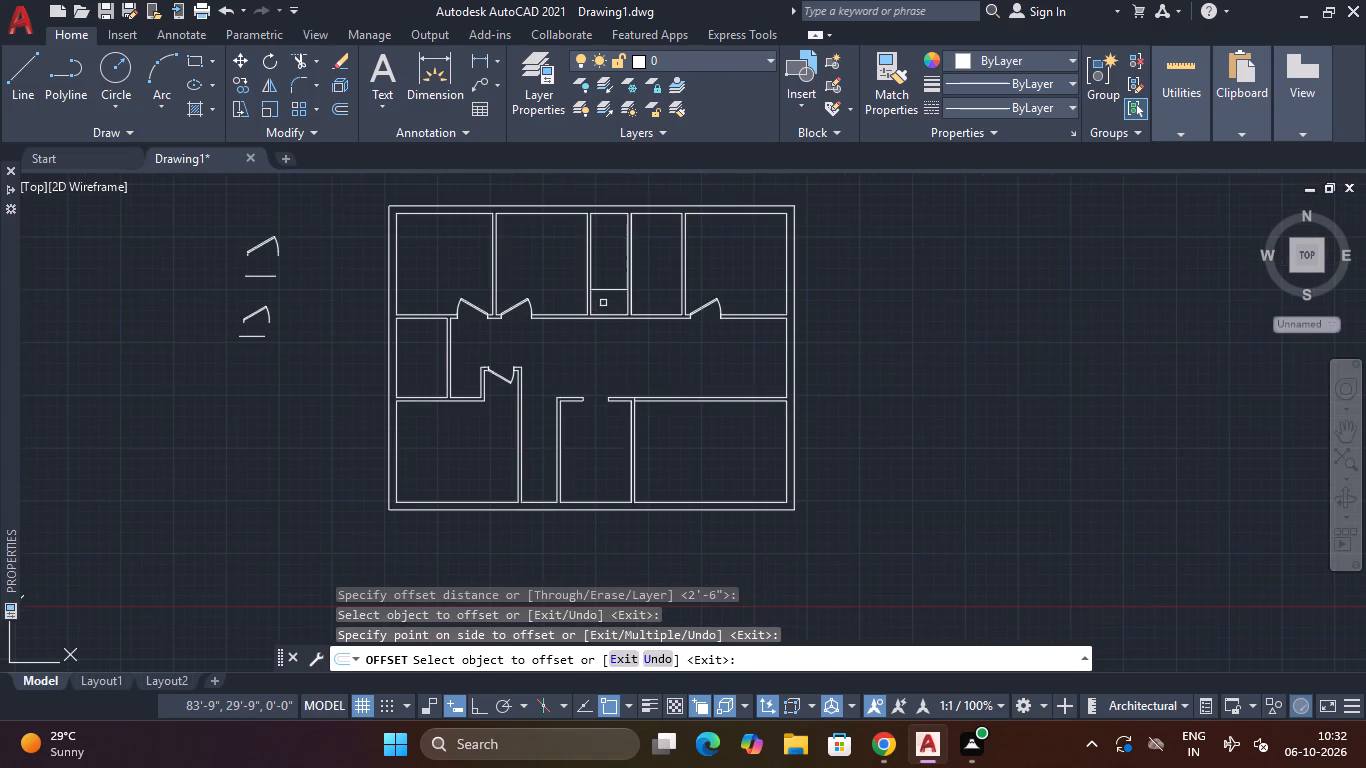
pyautogui.moveTo(603, 303); pyautogui.dragTo(604, 343, button='middle')
pyautogui.press('Escape')
pyautogui.press('Escape')
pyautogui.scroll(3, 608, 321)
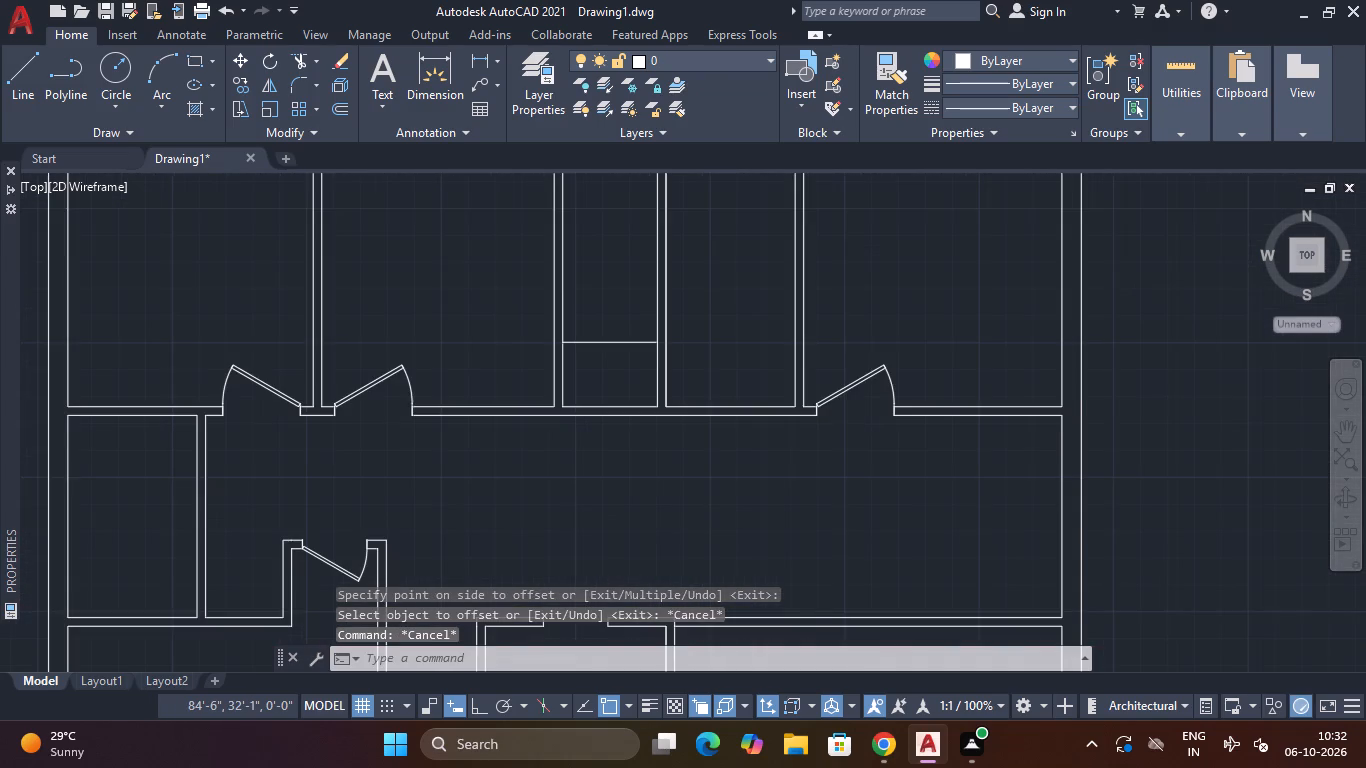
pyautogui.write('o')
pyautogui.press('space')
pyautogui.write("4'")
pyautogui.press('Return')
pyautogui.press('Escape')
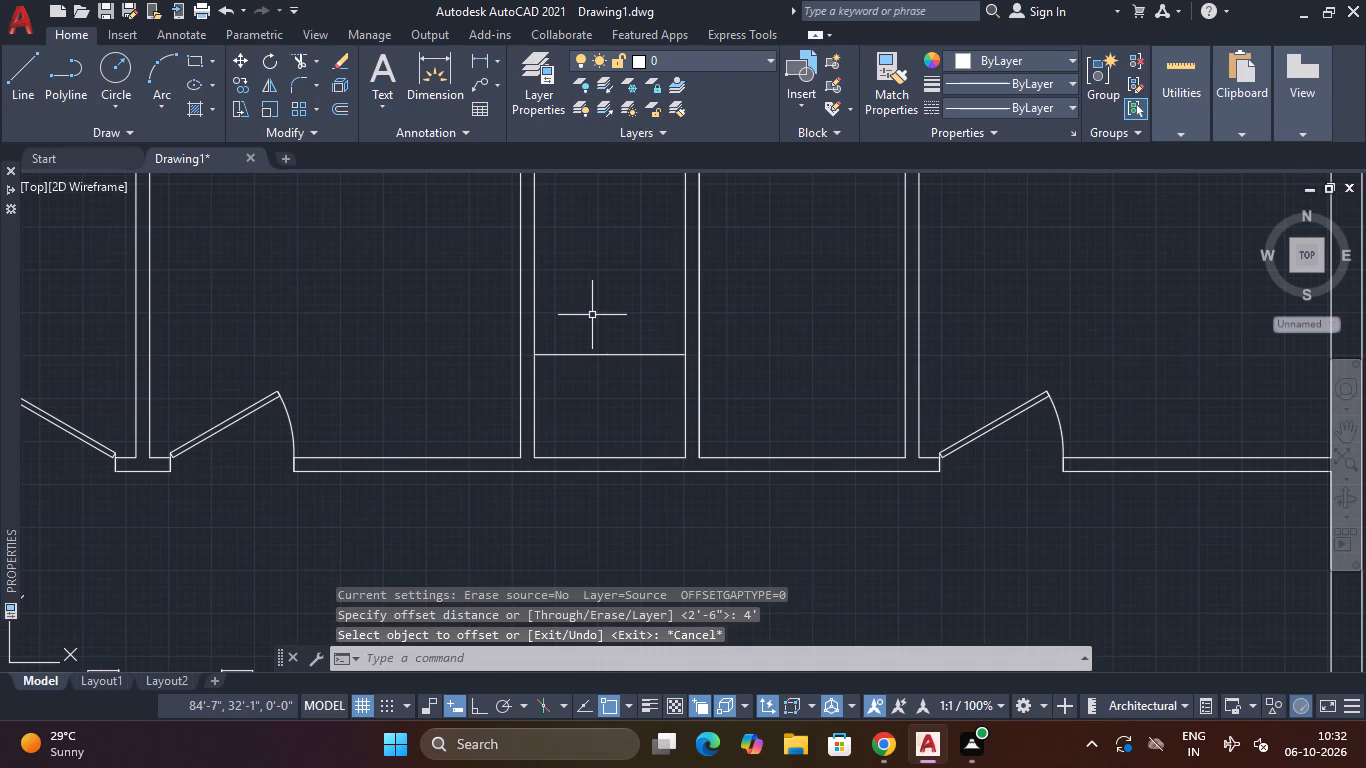
# Offset the new dividing line in the narrow upper room 4" north to form a partition wall.
pyautogui.write('o')
pyautogui.press('space')
pyautogui.press('4')
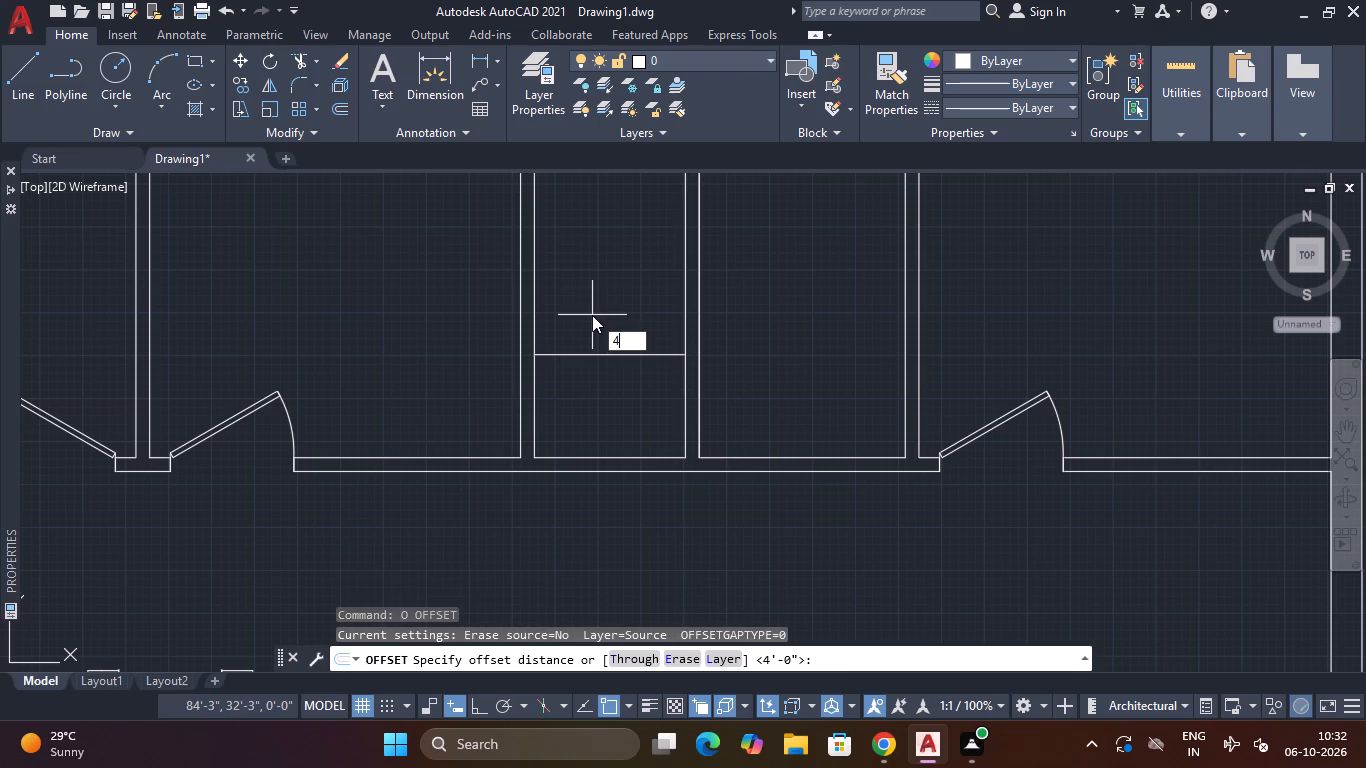
pyautogui.hotkey('shift', '"')
pyautogui.press('Return')
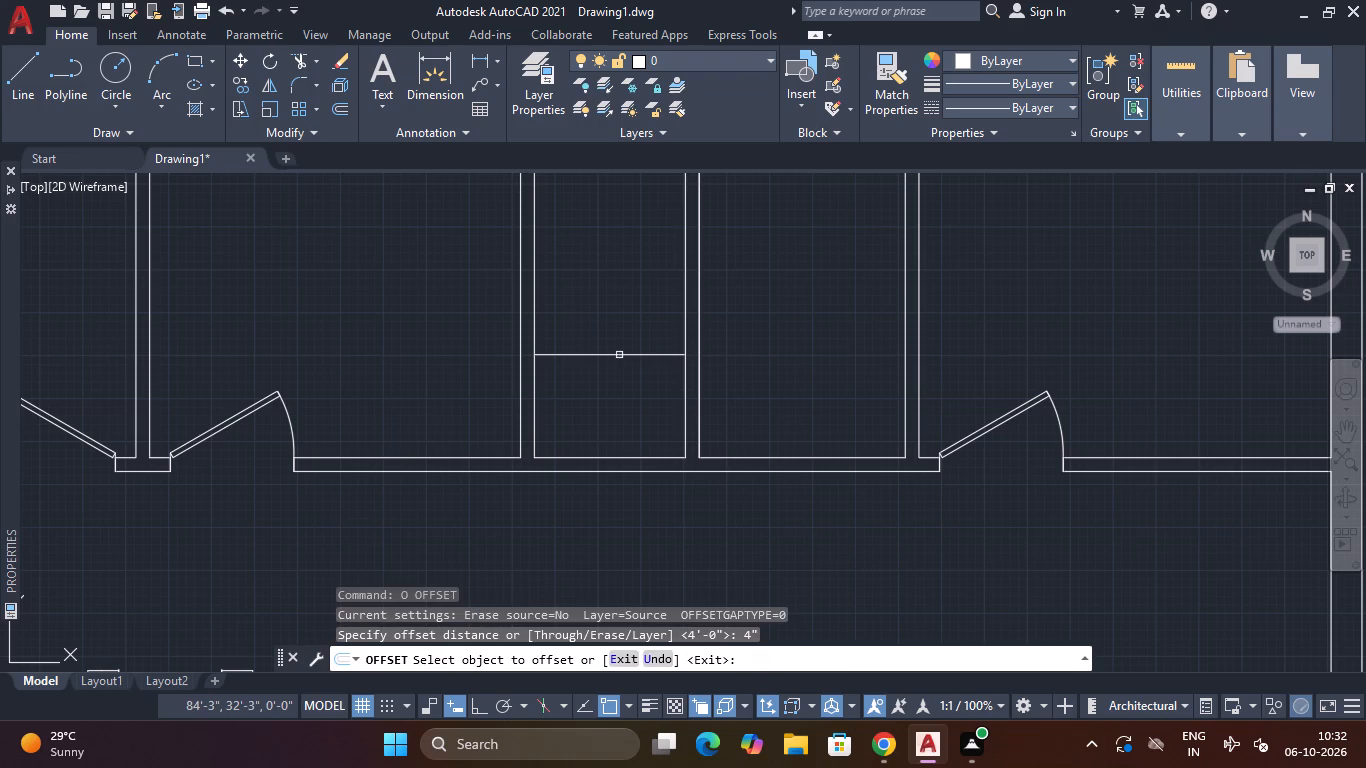
pyautogui.click(619, 354)
pyautogui.click(644, 311)
pyautogui.press('Escape')
pyautogui.press('Escape')
pyautogui.press('Escape')
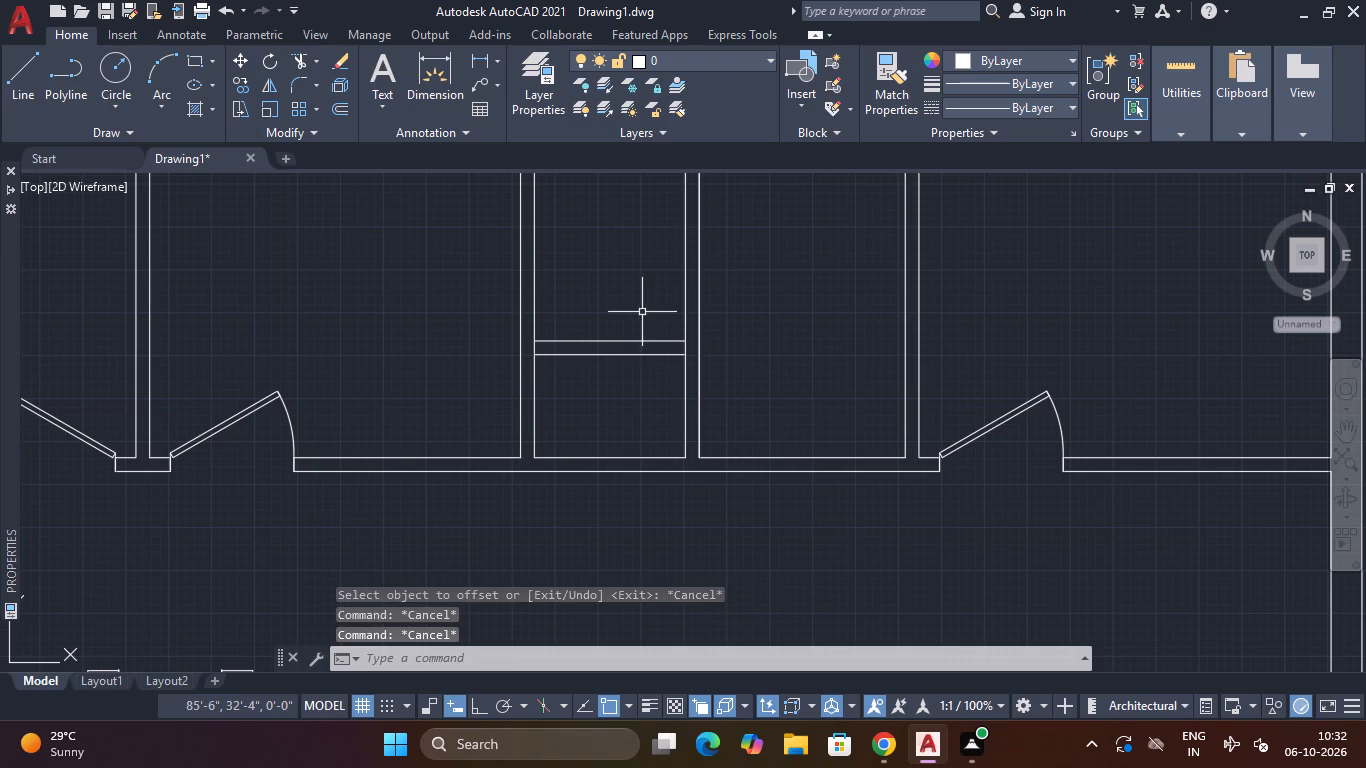
# Trim away the narrow upper room's original inner south wall line below the new partition.
pyautogui.write('tr')
pyautogui.press('space')
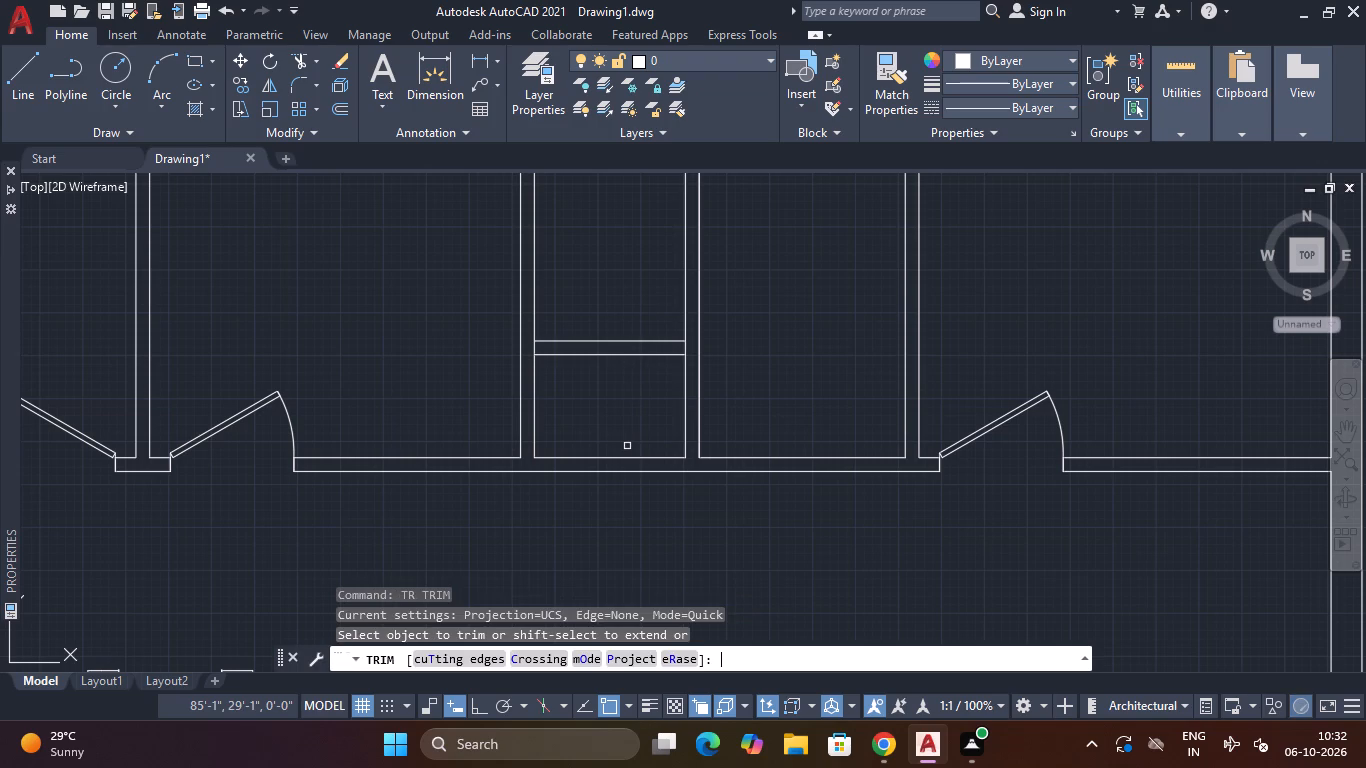
pyautogui.click(627, 446)
pyautogui.moveTo(631, 416); pyautogui.dragTo(620, 462)
pyautogui.press('Escape')
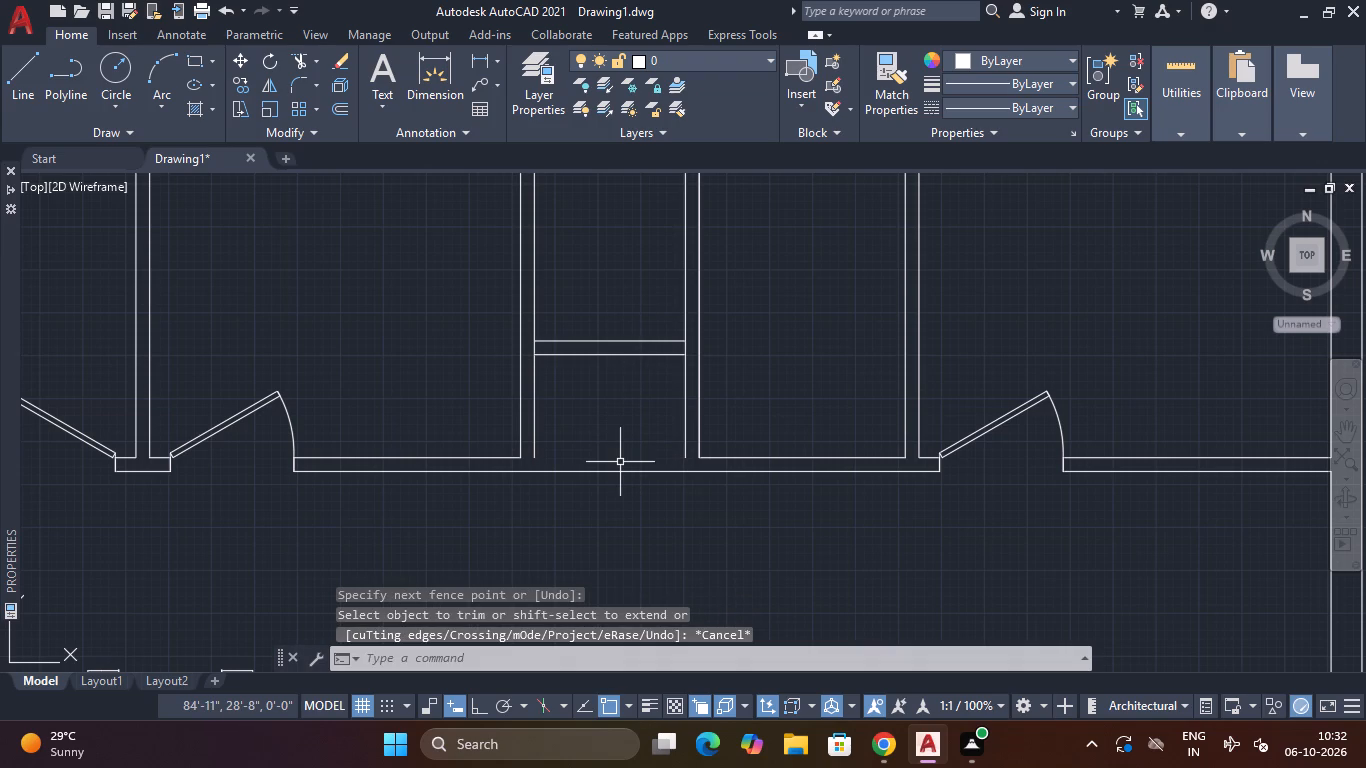
# Extend the narrow room's two inner side wall lines south to the outer line of the south wall.
pyautogui.write('ex')
pyautogui.press('space')
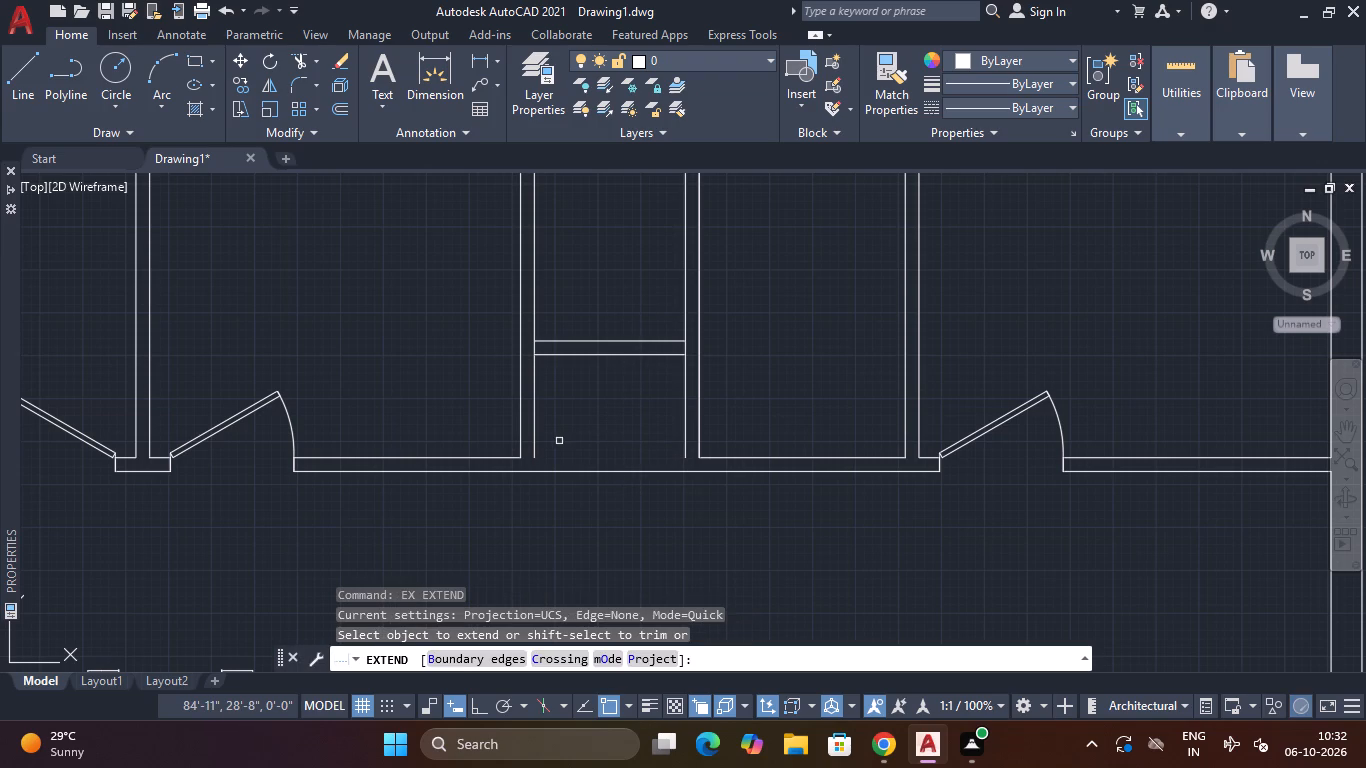
pyautogui.click(537, 421)
pyautogui.click(685, 431)
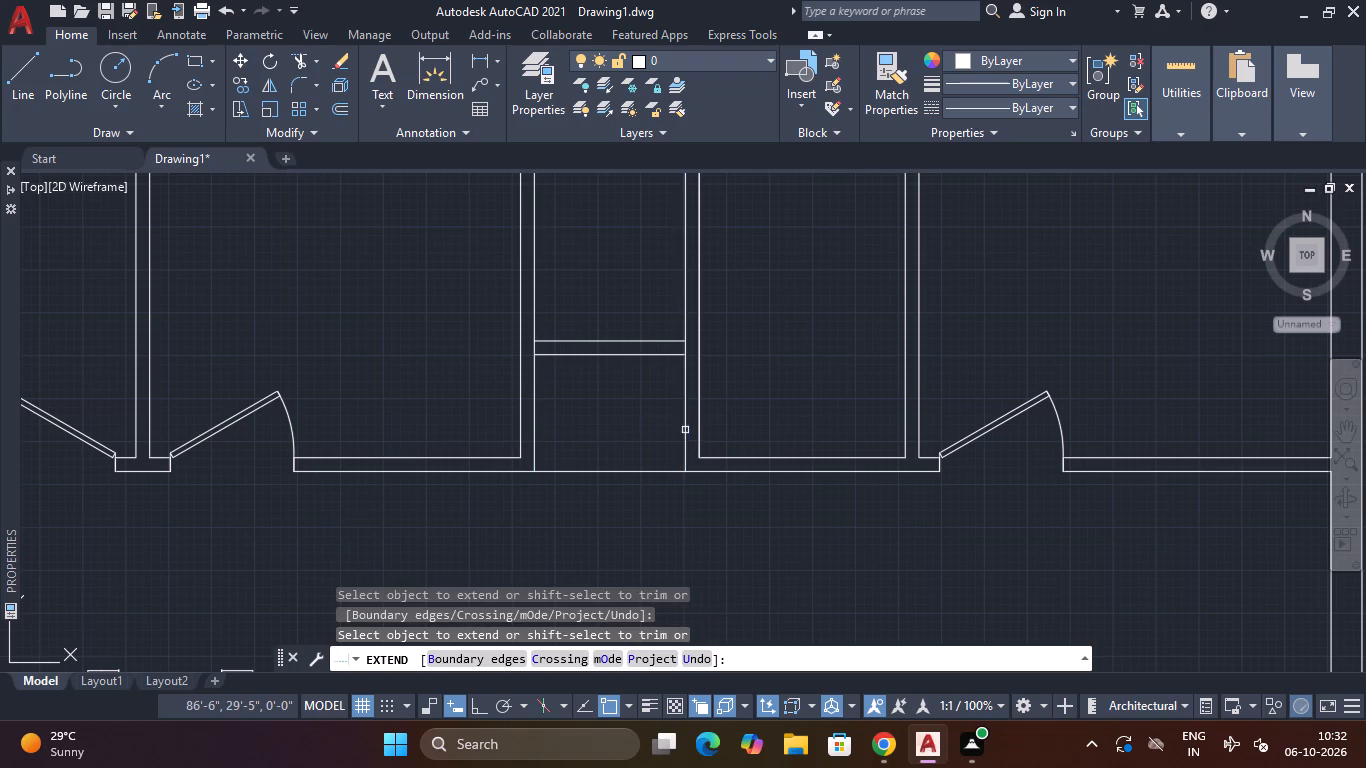
pyautogui.press('Escape')
# Trim the south wall's outer line between the two extended side walls to open the recess to the space below.
pyautogui.write('tr')
pyautogui.press('space')
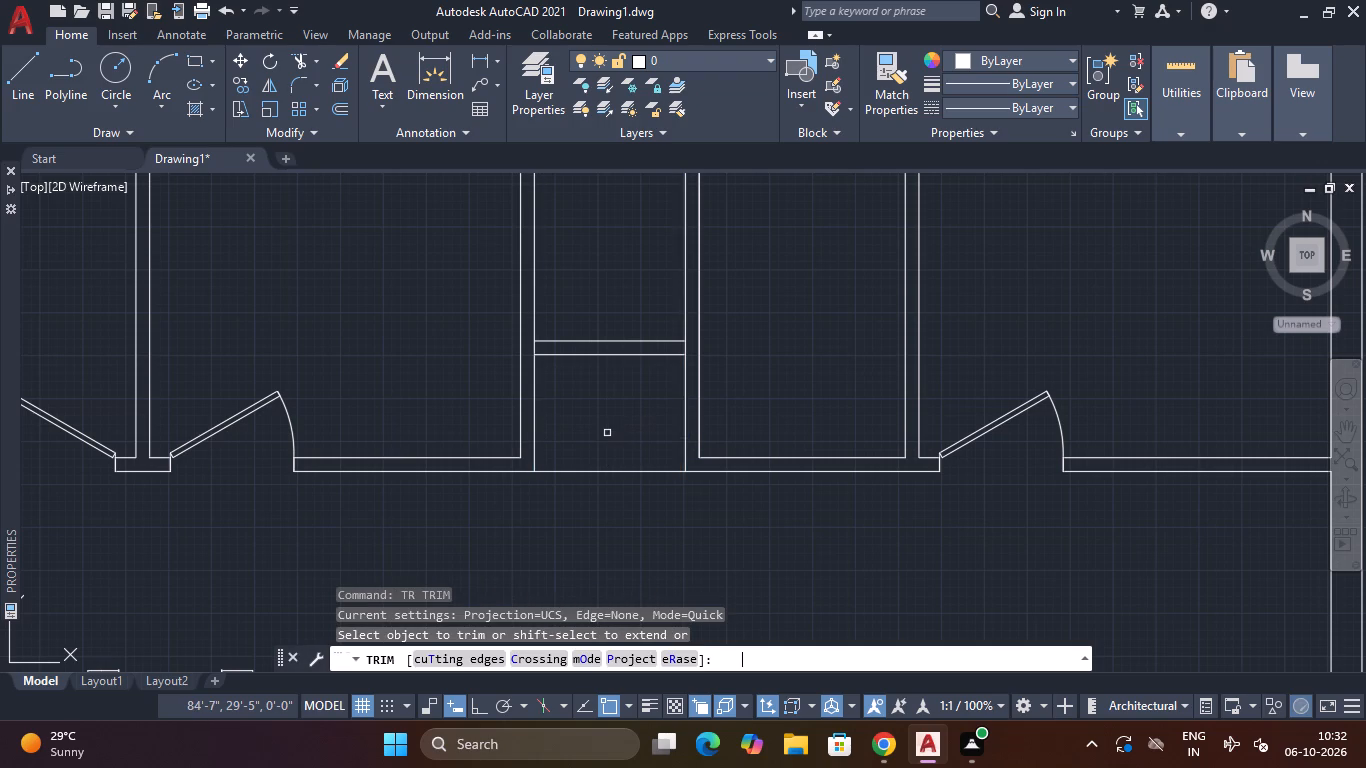
pyautogui.click(606, 433)
pyautogui.click(594, 502)
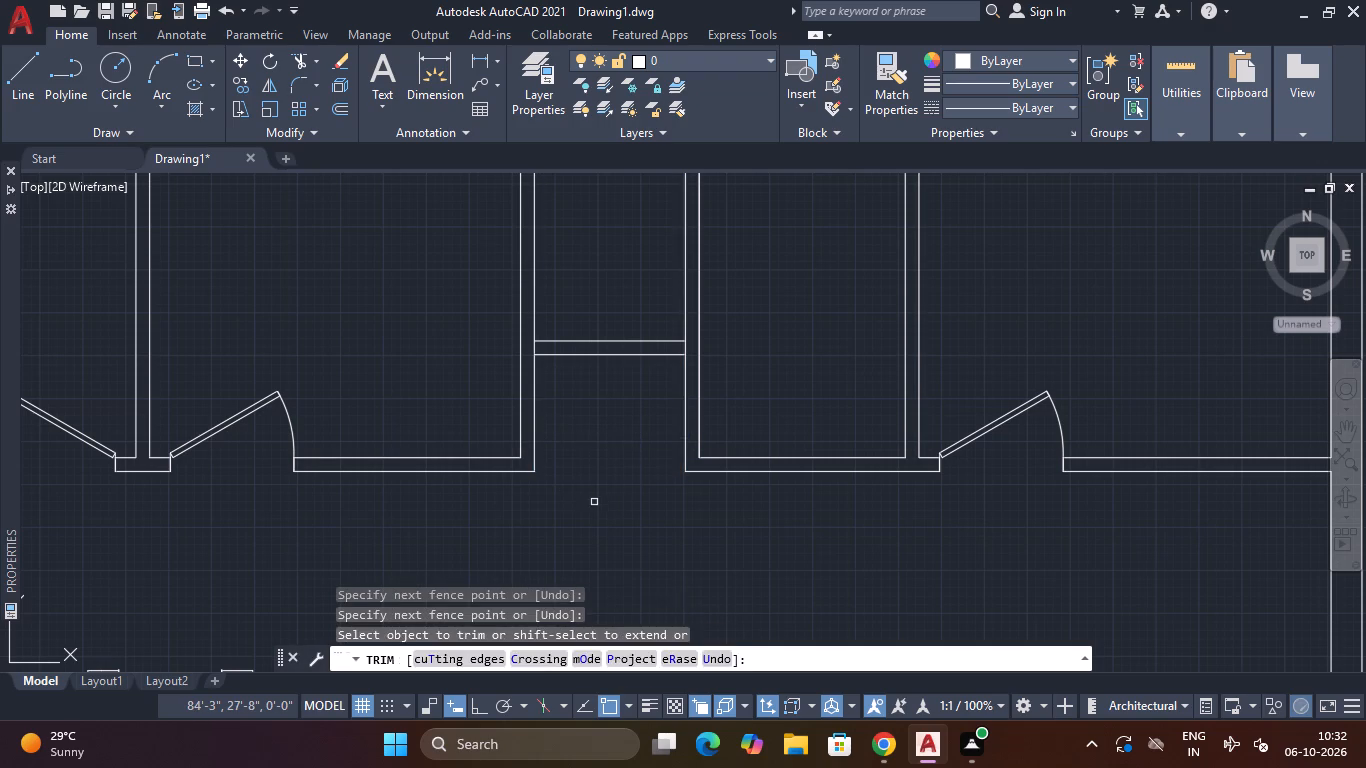
pyautogui.press('Escape')
# Draw a short line across the west end of the new partition wall, joining its two lines.
pyautogui.scroll(3, 637, 406)
pyautogui.scroll(-4, 637, 406)
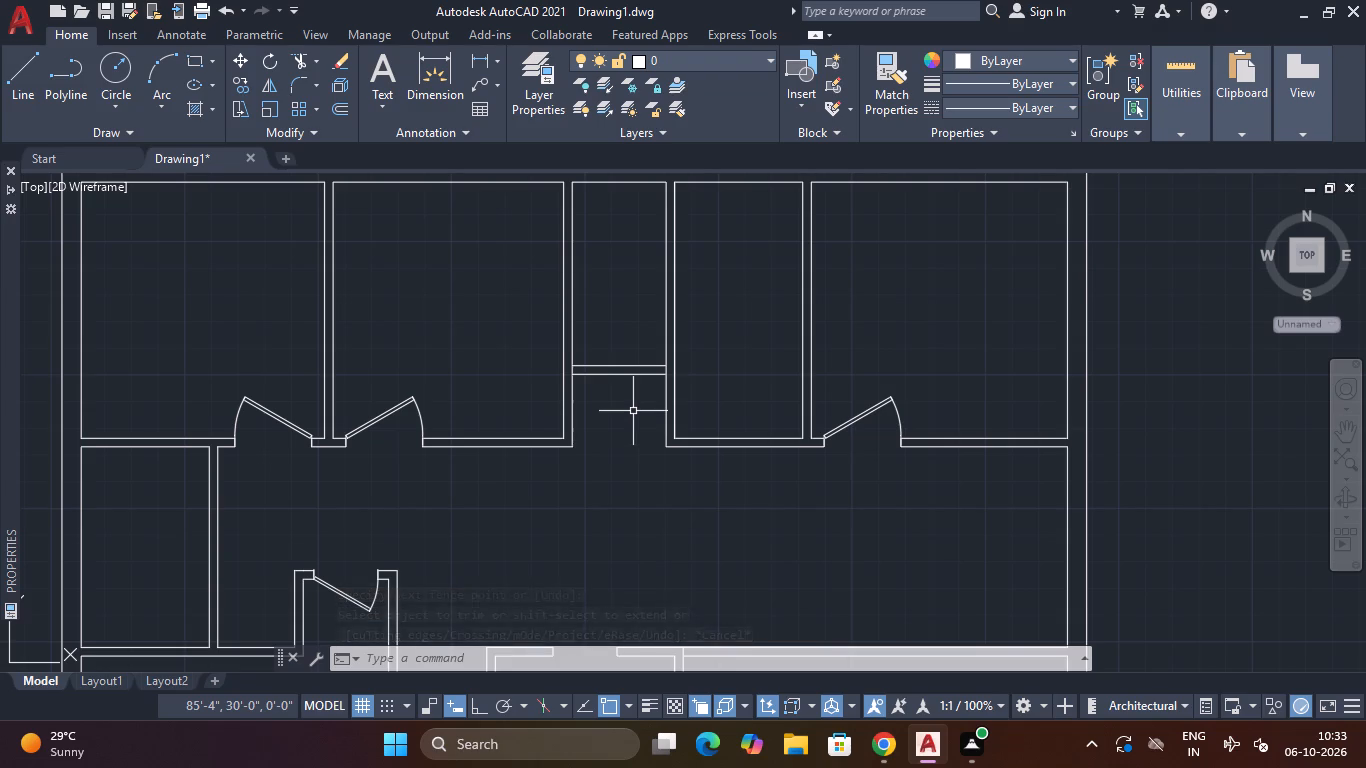
pyautogui.scroll(1, 594, 395)
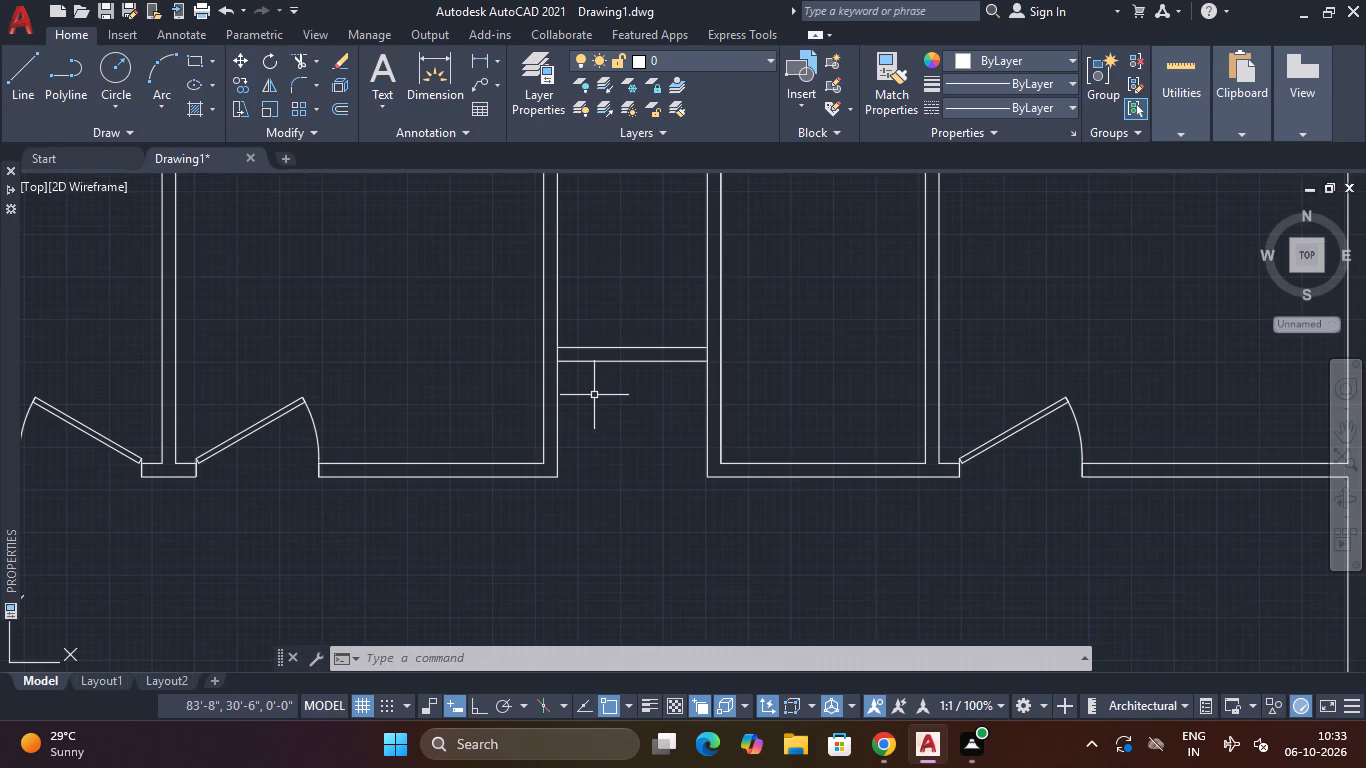
pyautogui.press('Escape')
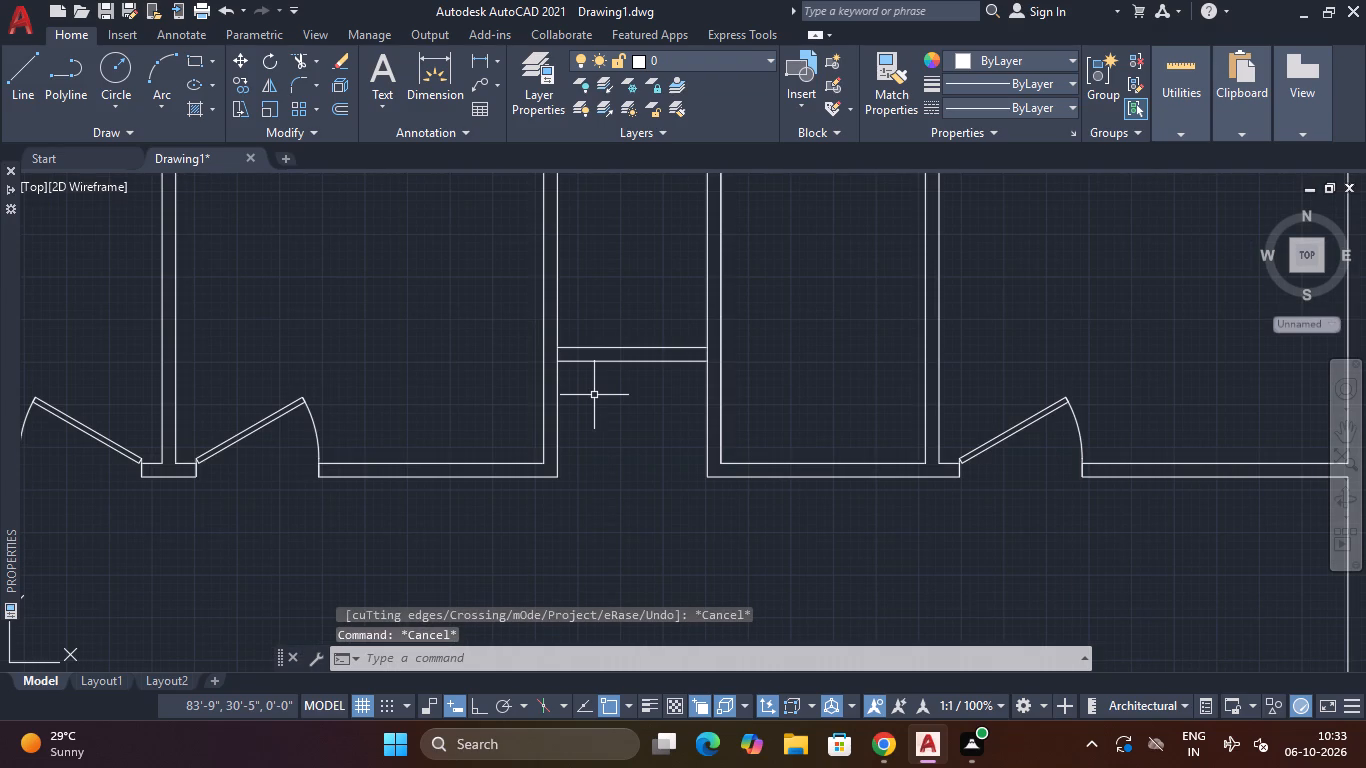
pyautogui.write('l')
pyautogui.press('space')
pyautogui.scroll(2, 565, 359)
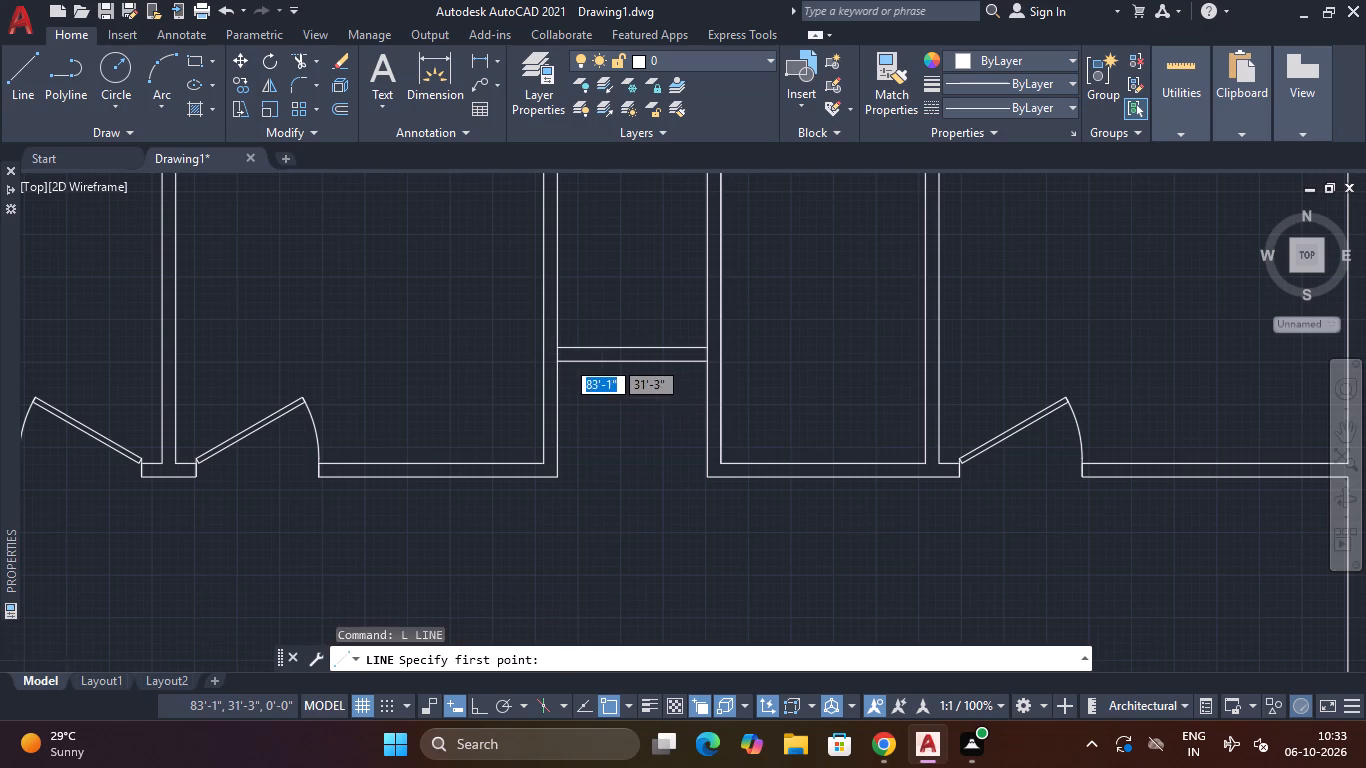
pyautogui.scroll(2, 565, 357)
pyautogui.click(501, 276)
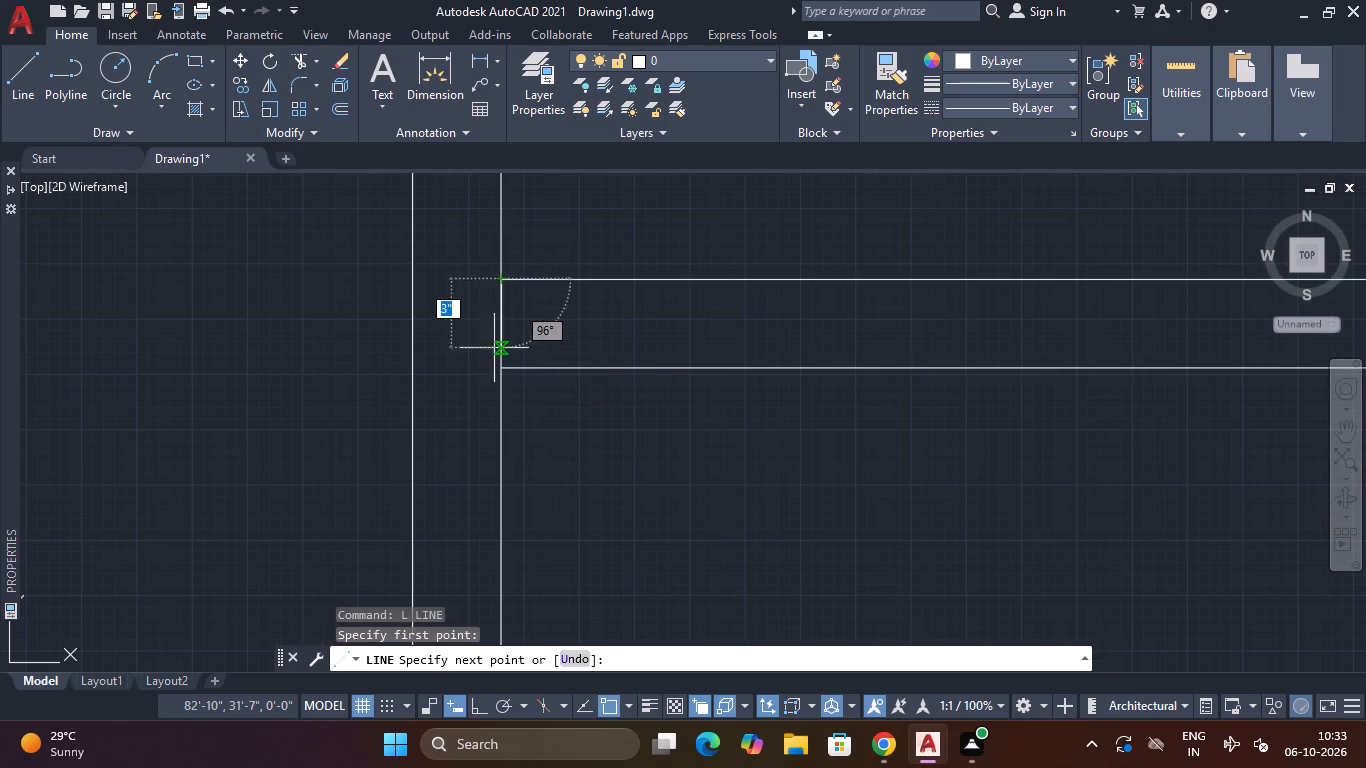
pyautogui.click(500, 373)
pyautogui.press('Escape')
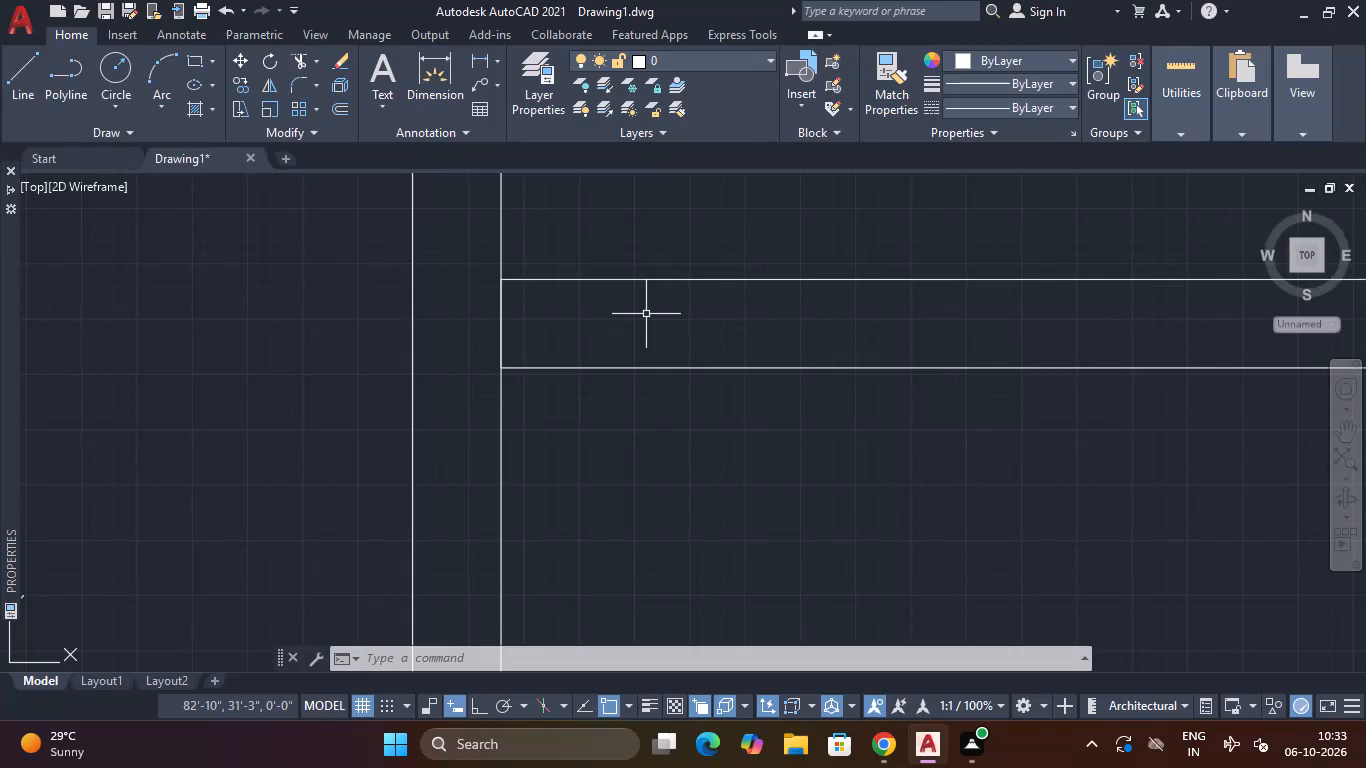
# Offset the short line at the partition's west end 6" east to mark the first door jamb.
pyautogui.write('o')
pyautogui.press('space')
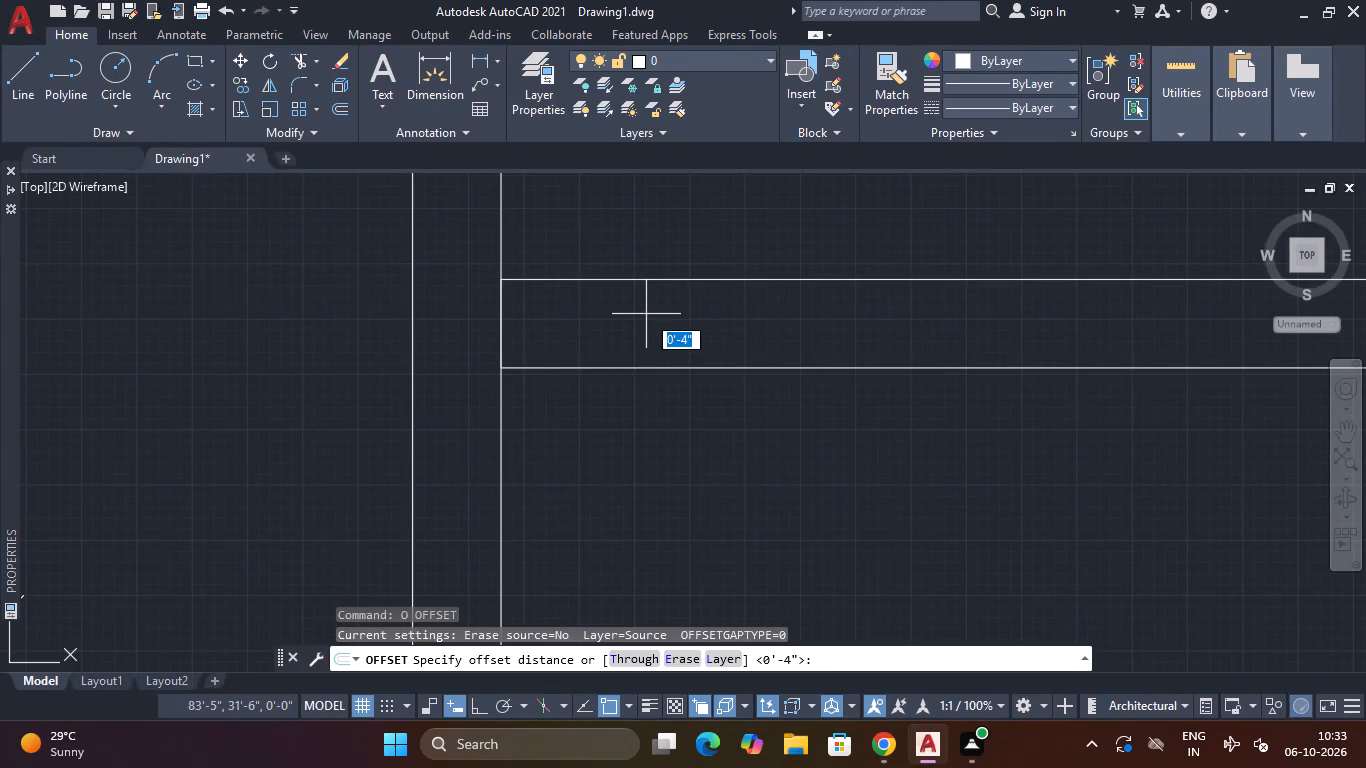
pyautogui.write('6"')
pyautogui.press('Return')
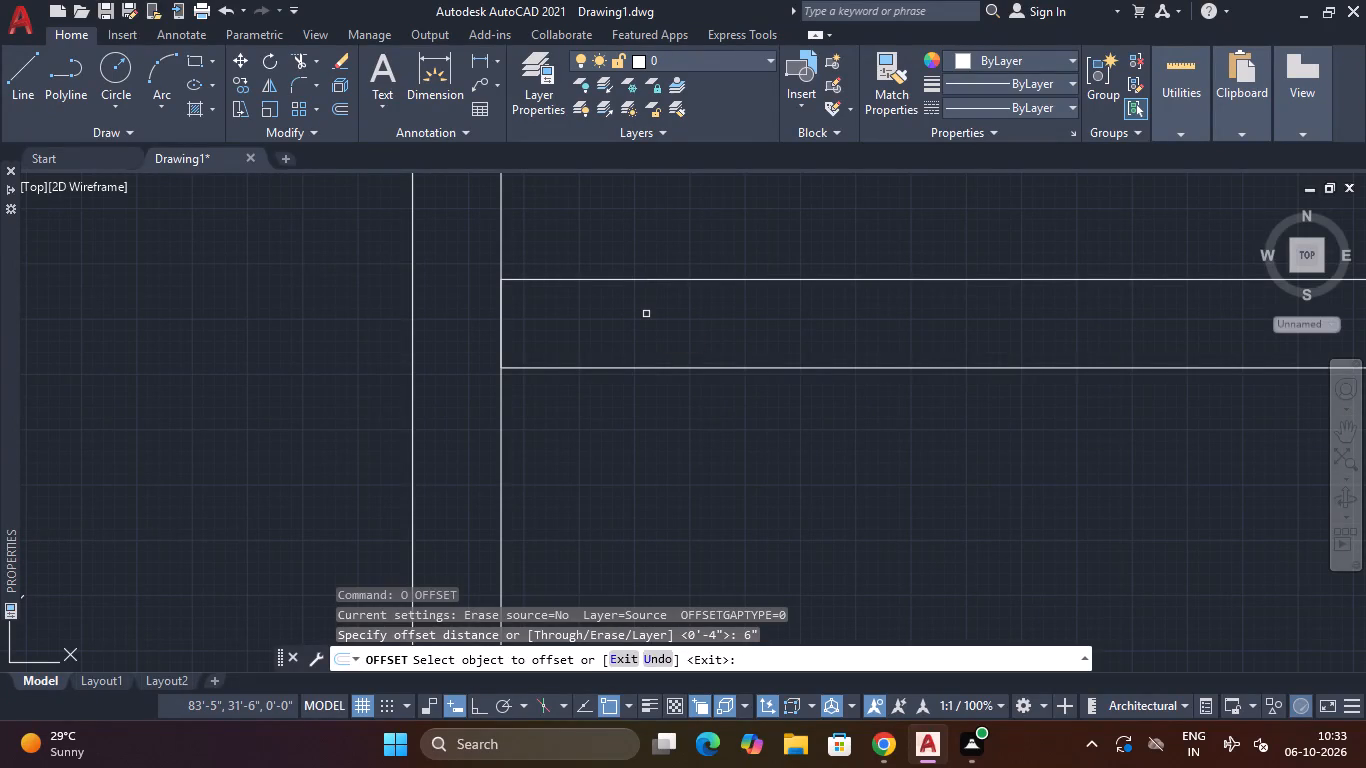
pyautogui.click(504, 337)
pyautogui.click(499, 336)
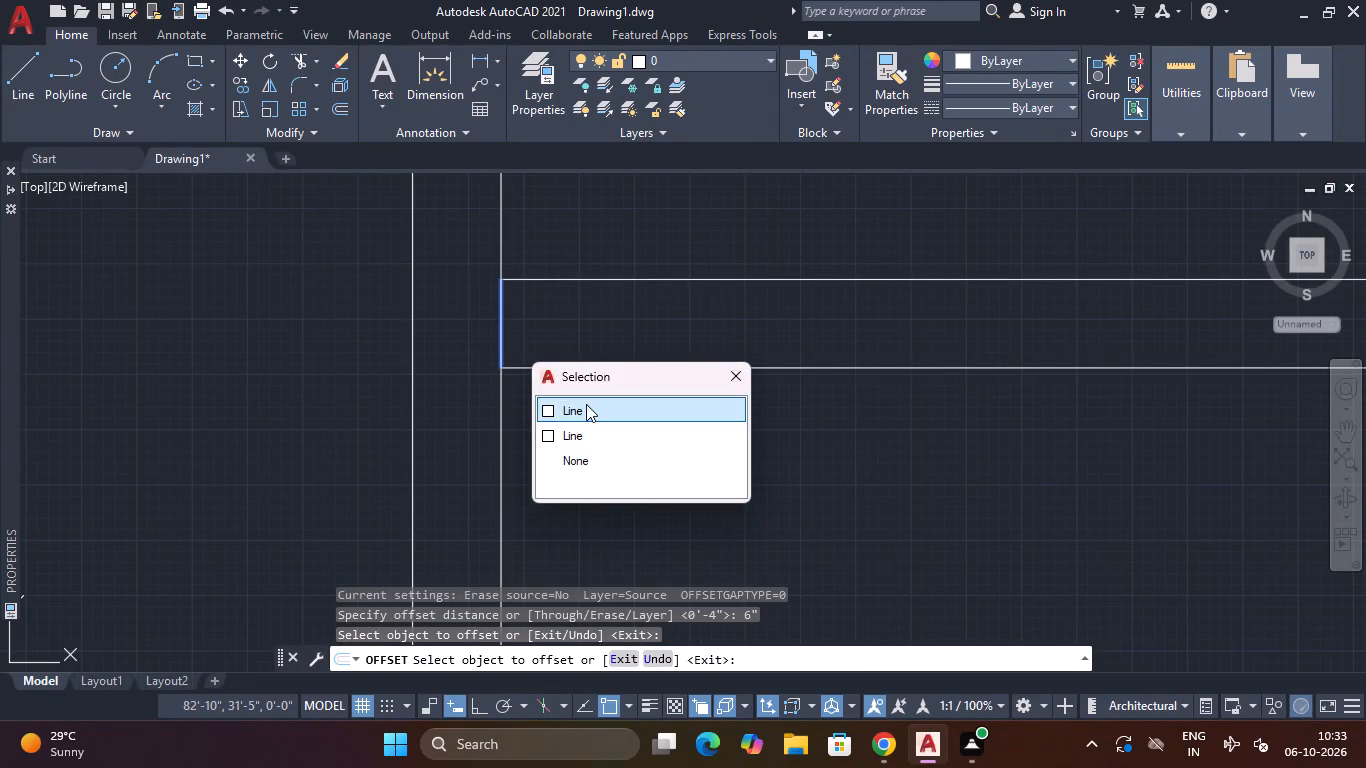
pyautogui.click(586, 404)
pyautogui.click(688, 332)
pyautogui.press('Escape')
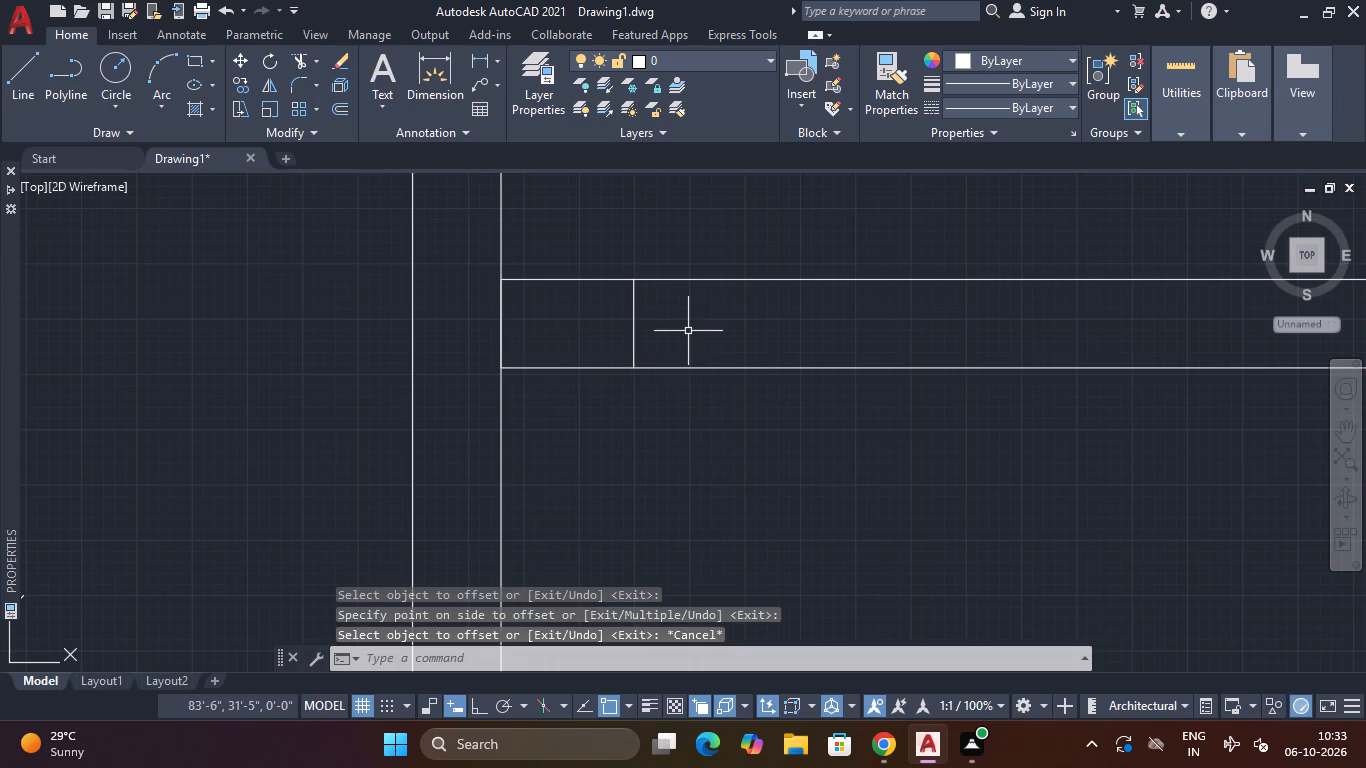
# Offset the first jamb line 2'6" east along the partition to mark the other side of the door opening.
pyautogui.write('o')
pyautogui.press('space')
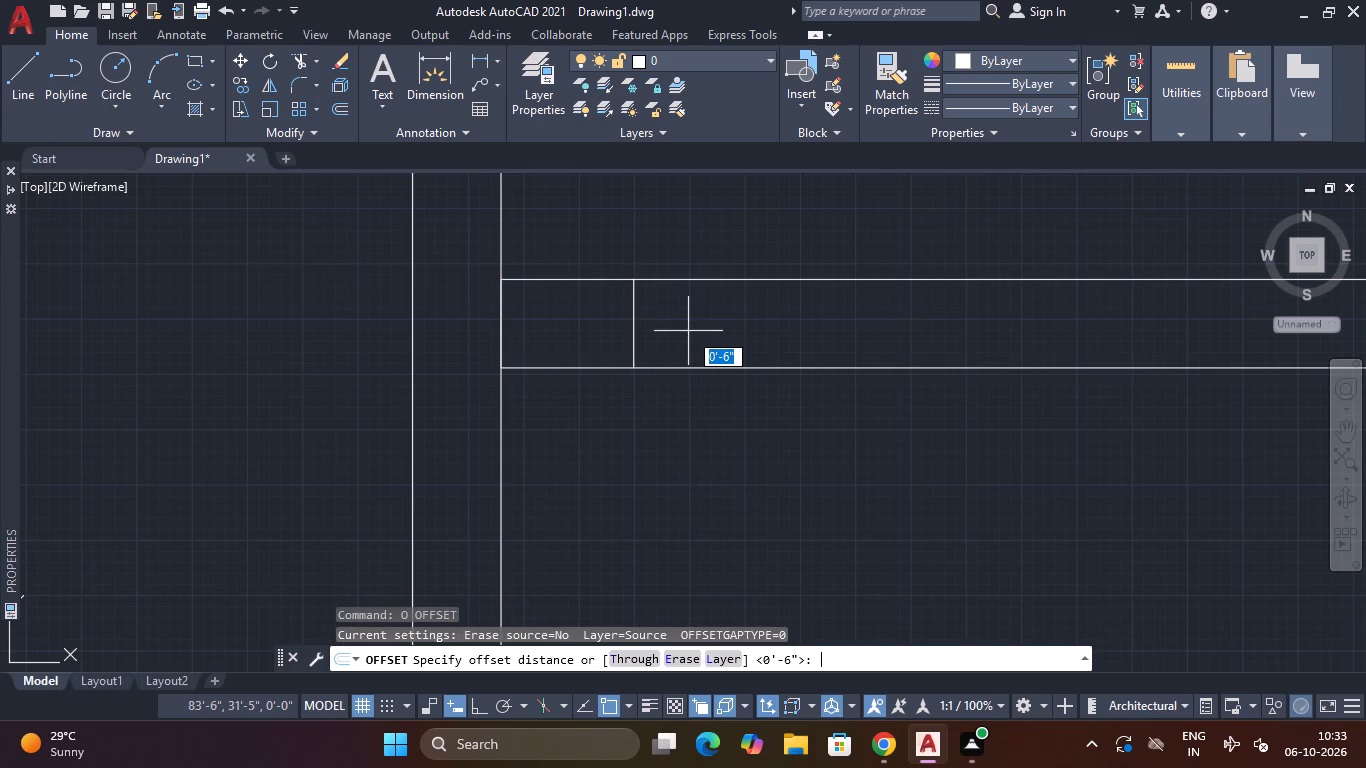
pyautogui.write("2'")
pyautogui.write('6"')
pyautogui.press('Return')
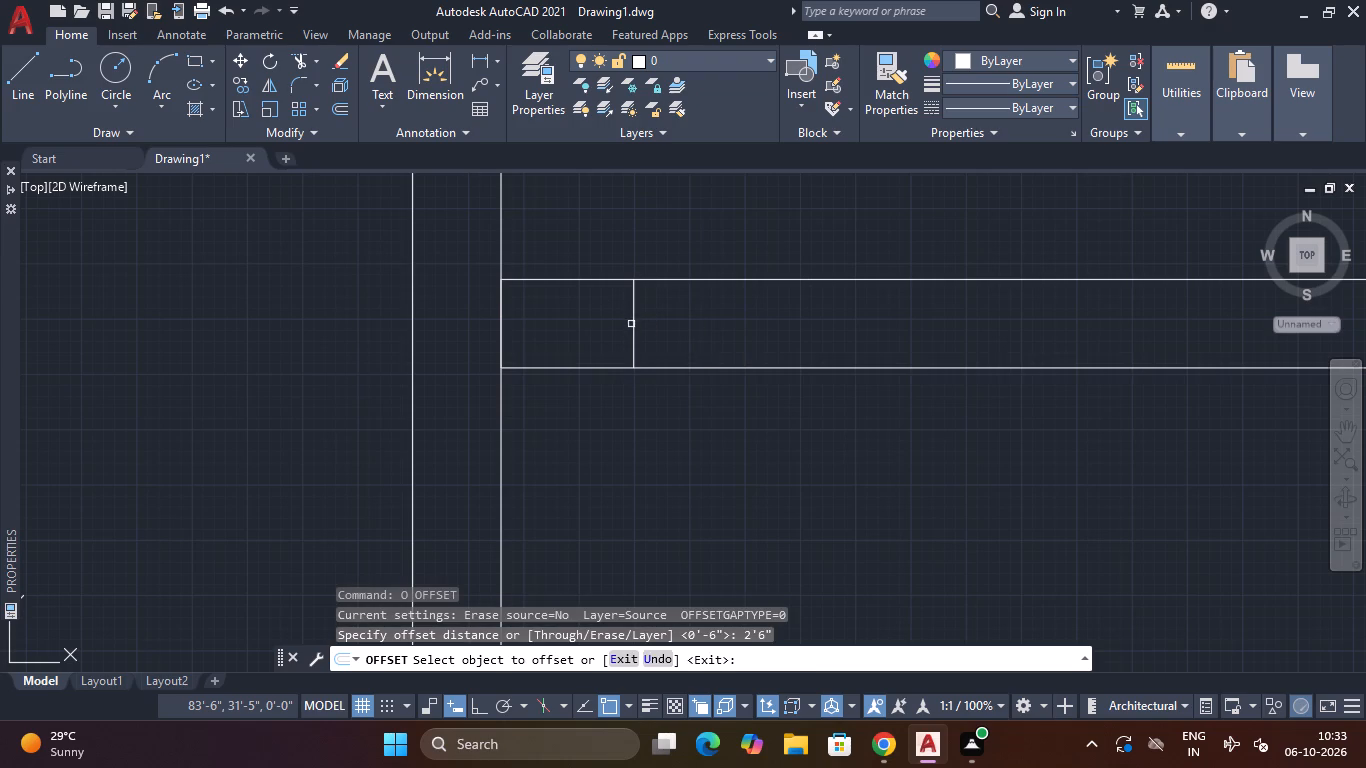
pyautogui.click(632, 325)
pyautogui.click(756, 335)
pyautogui.scroll(-3, 756, 335)
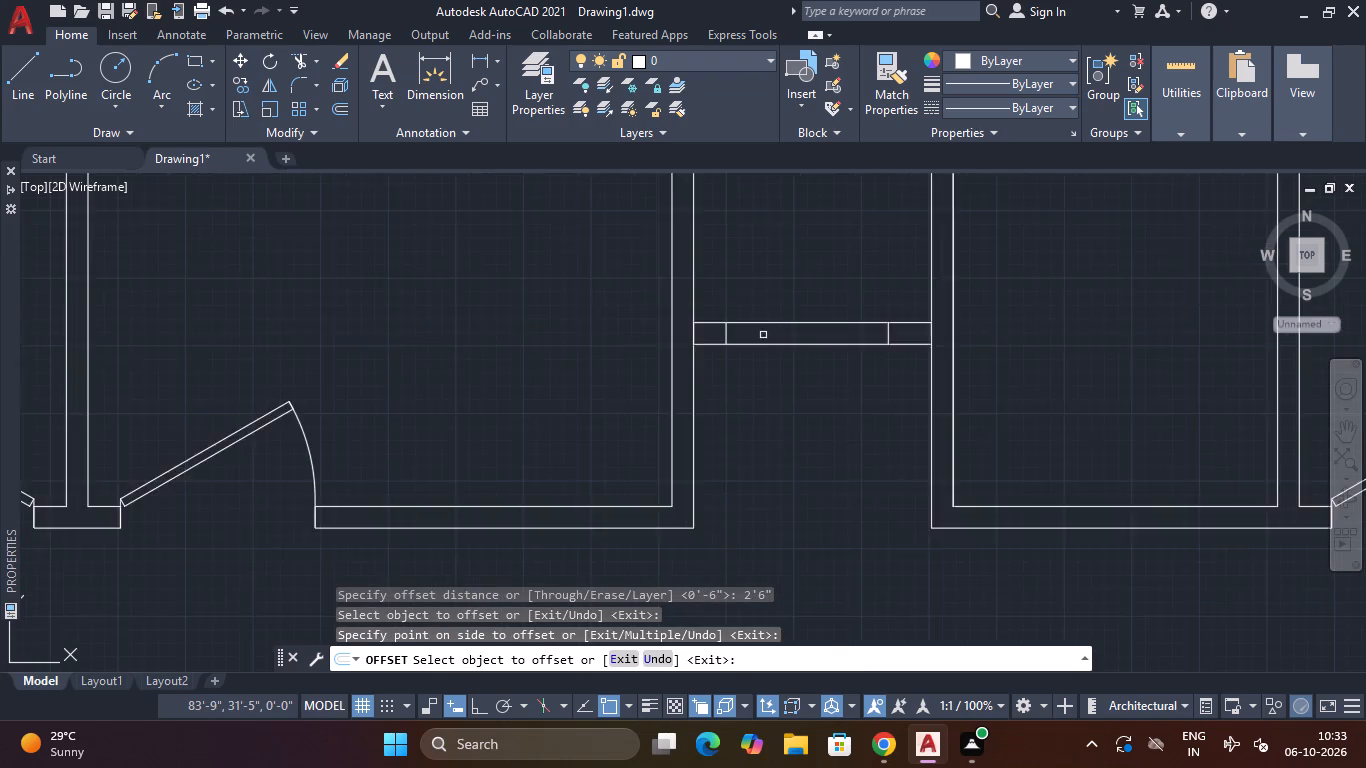
pyautogui.scroll(-1, 763, 335)
pyautogui.moveTo(767, 381); pyautogui.dragTo(673, 432, button='middle')
pyautogui.scroll(3, 658, 403)
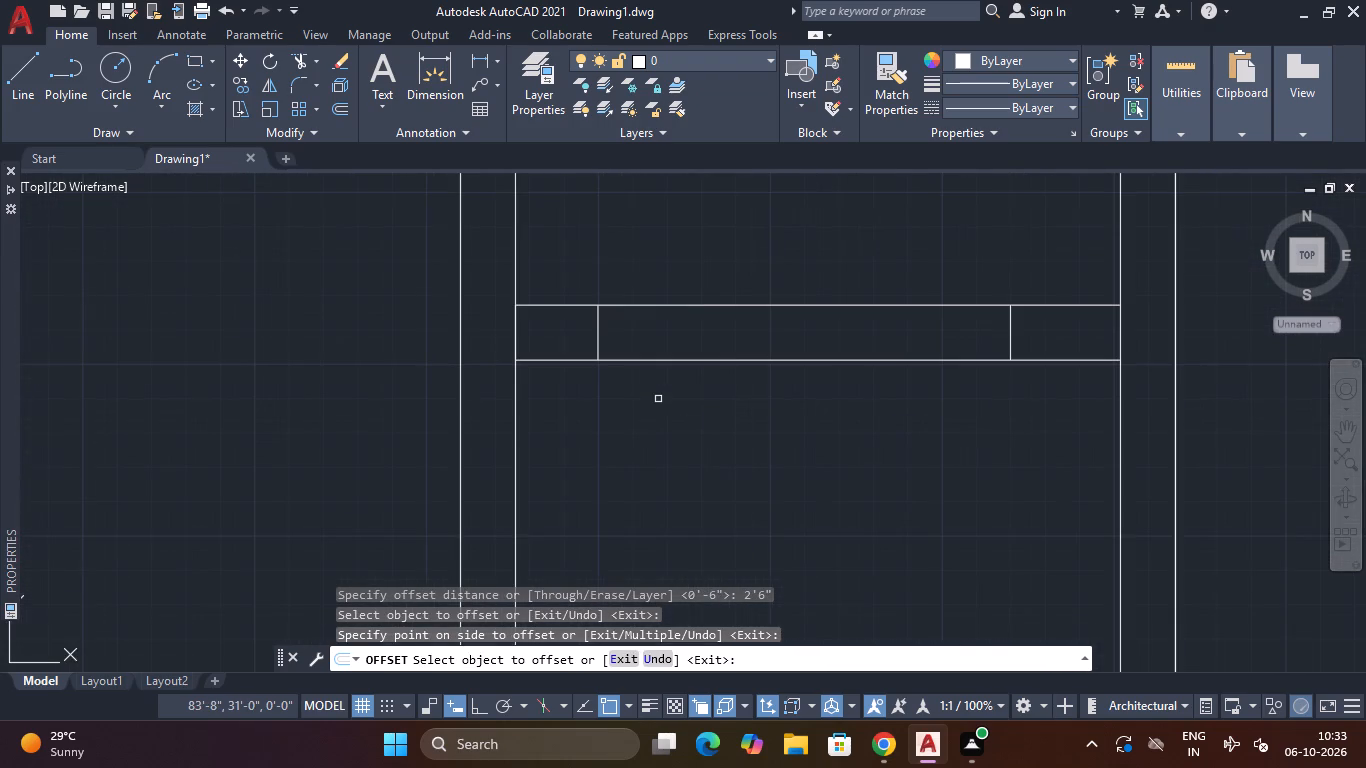
pyautogui.press('Escape')
# Trim the partition lines between the two jambs to cut the door opening, and clear the side wall line at its west junction.
pyautogui.write('tr')
pyautogui.press('space')
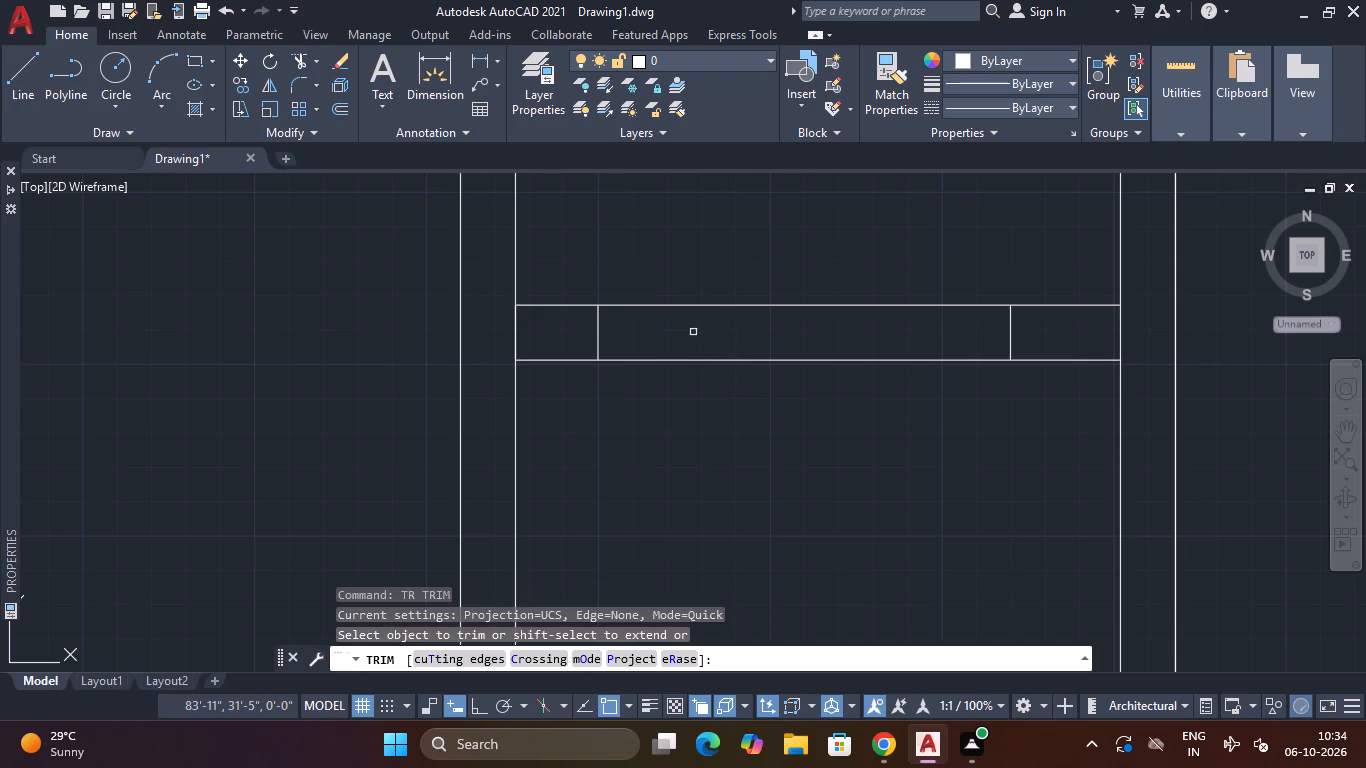
pyautogui.moveTo(534, 343); pyautogui.dragTo(490, 336)
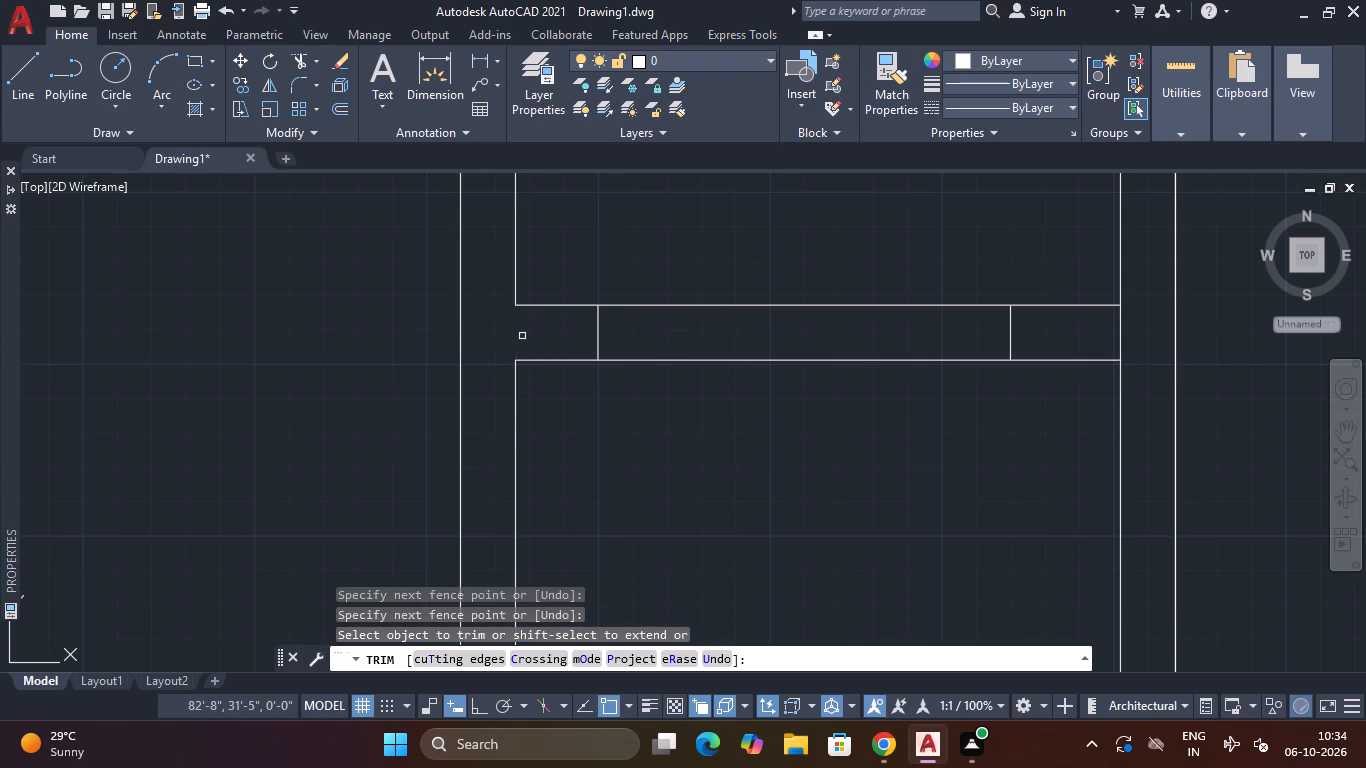
pyautogui.moveTo(769, 261); pyautogui.dragTo(743, 464)
pyautogui.scroll(-3, 737, 387)
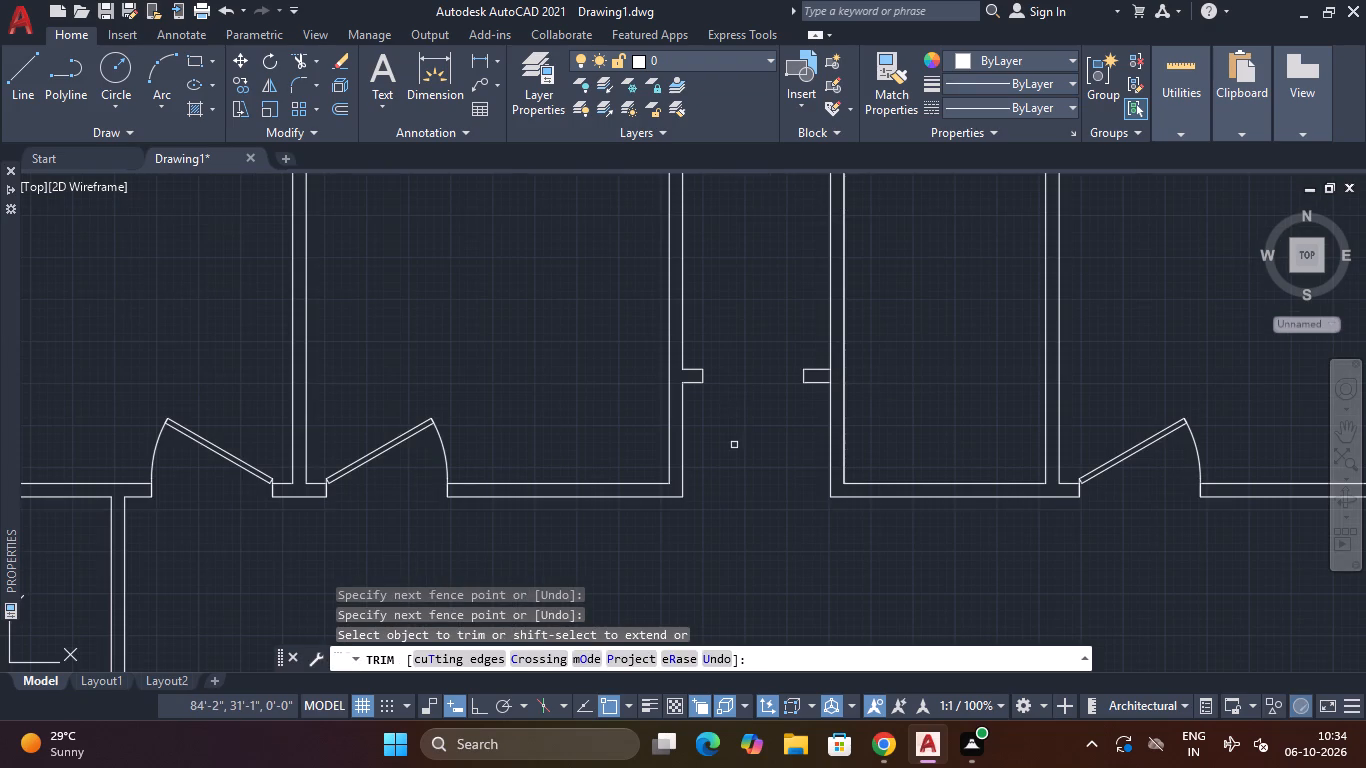
pyautogui.moveTo(719, 288); pyautogui.dragTo(714, 220, button='middle')
pyautogui.press('Escape')
# Copy the door from the lower west room's north opening into the new partition opening, aligned to the west jamb's north corner.
pyautogui.moveTo(658, 576); pyautogui.dragTo(795, 322, button='middle')
pyautogui.scroll(-1, 737, 418)
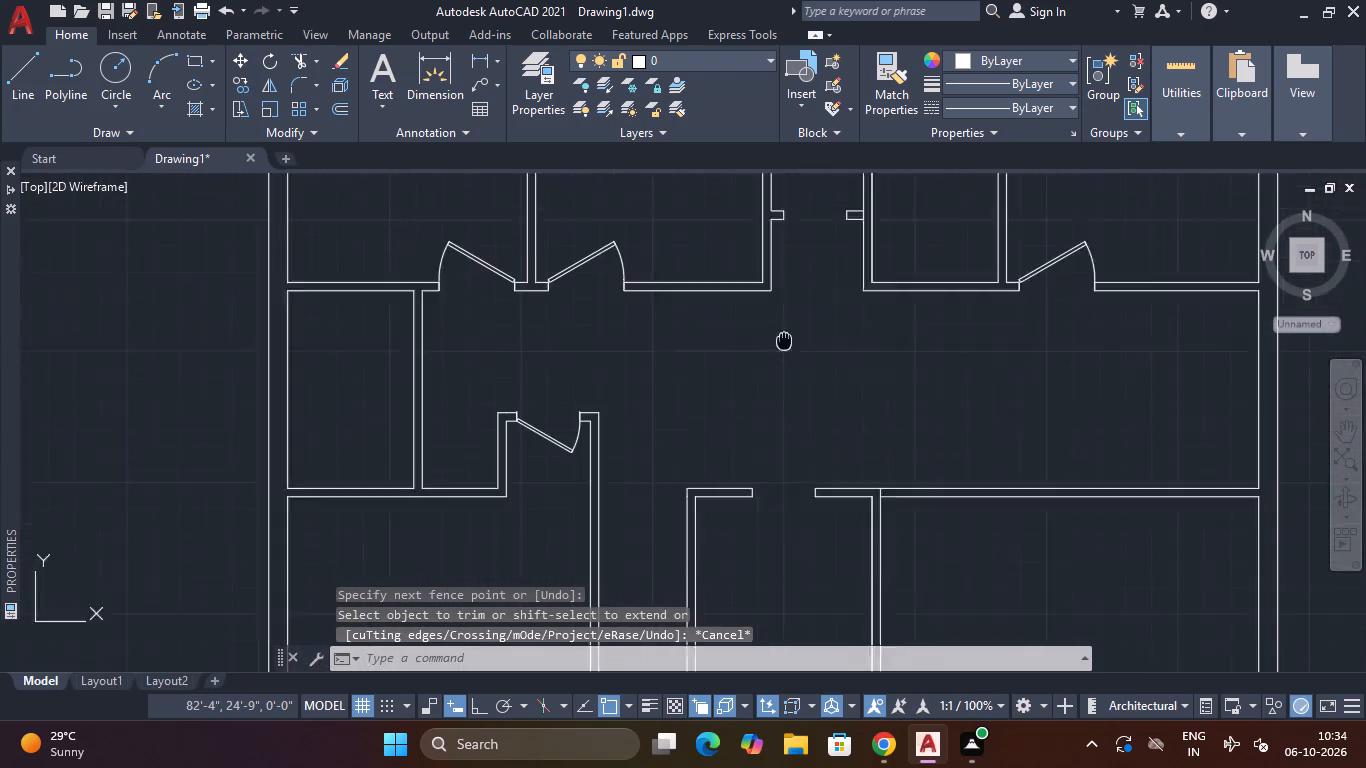
pyautogui.moveTo(795, 322); pyautogui.dragTo(814, 289, button='middle')
pyautogui.click(603, 351)
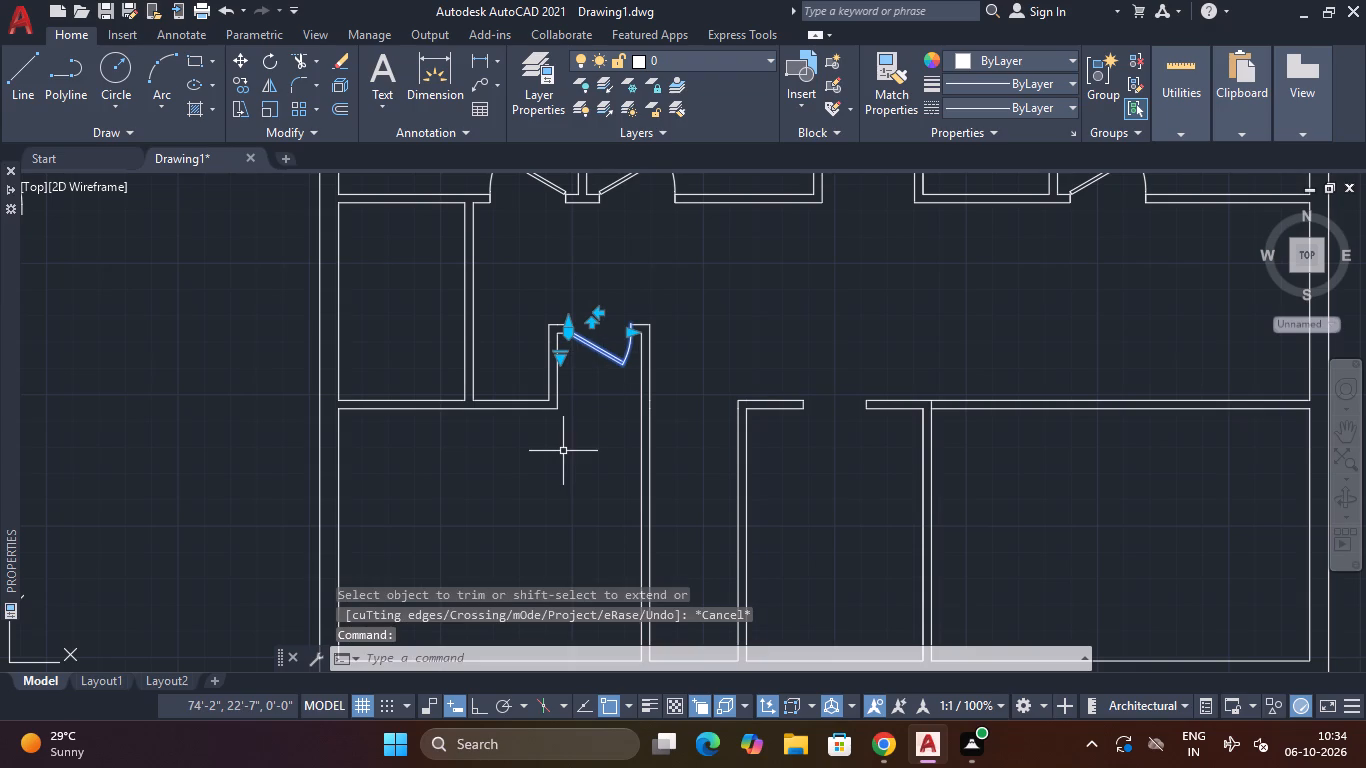
pyautogui.write('co')
pyautogui.press('space')
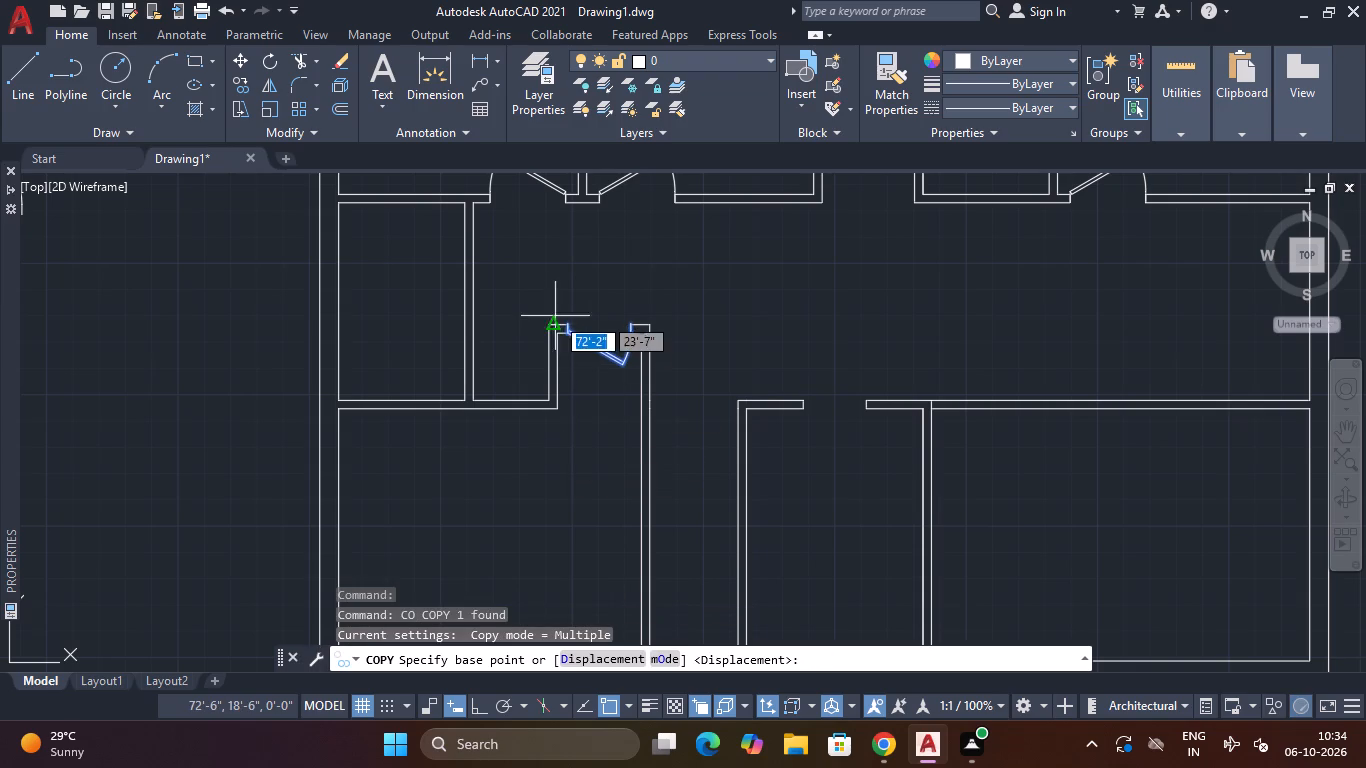
pyautogui.scroll(4, 606, 317)
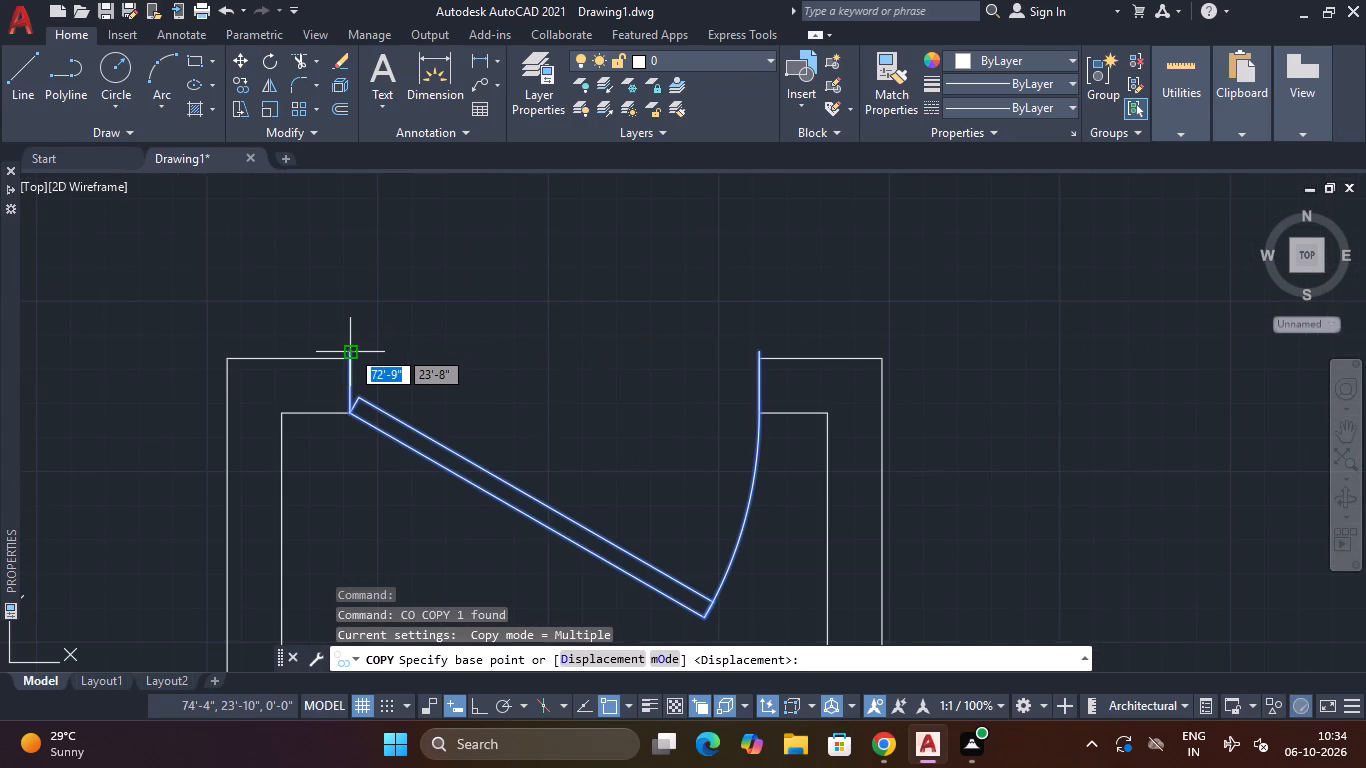
pyautogui.click(350, 349)
pyautogui.scroll(-4, 594, 310)
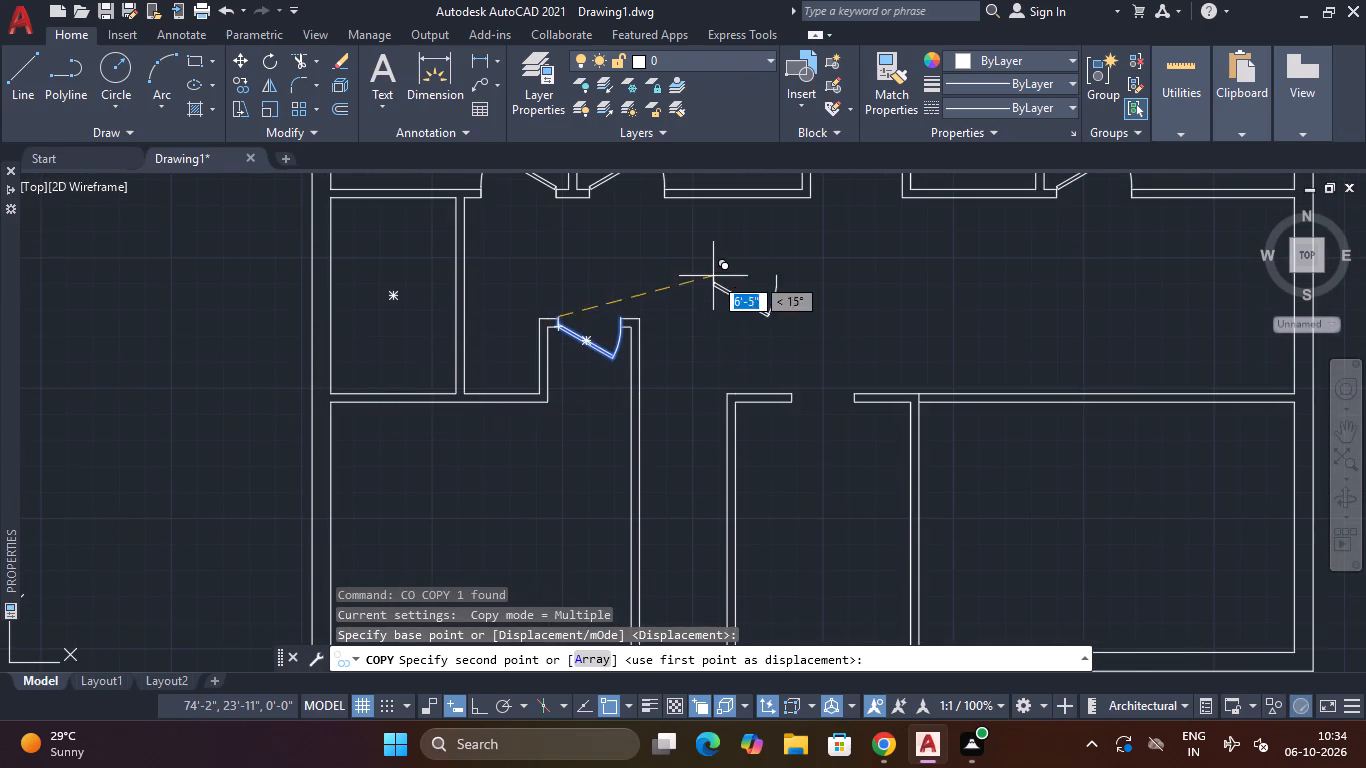
pyautogui.moveTo(709, 276); pyautogui.dragTo(153, 493, button='middle')
pyautogui.scroll(4, 257, 330)
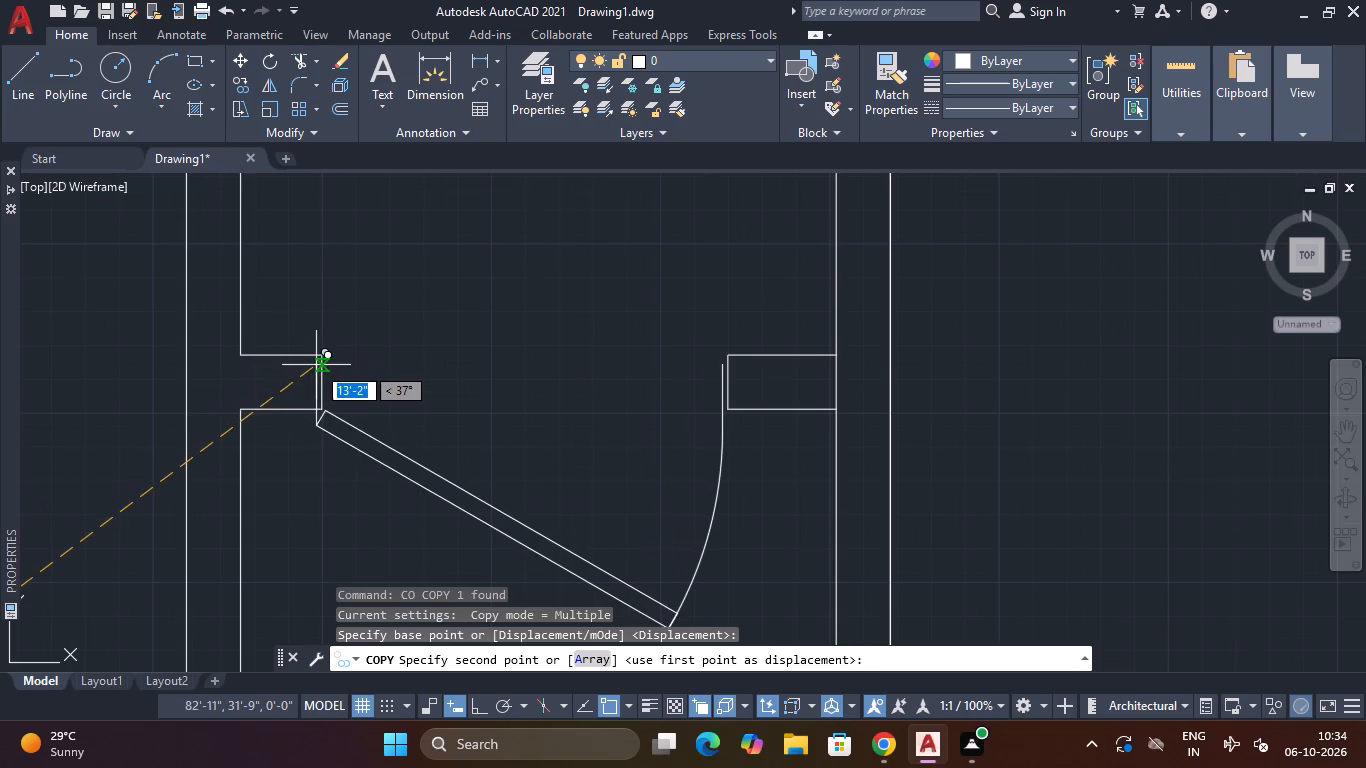
pyautogui.click(318, 357)
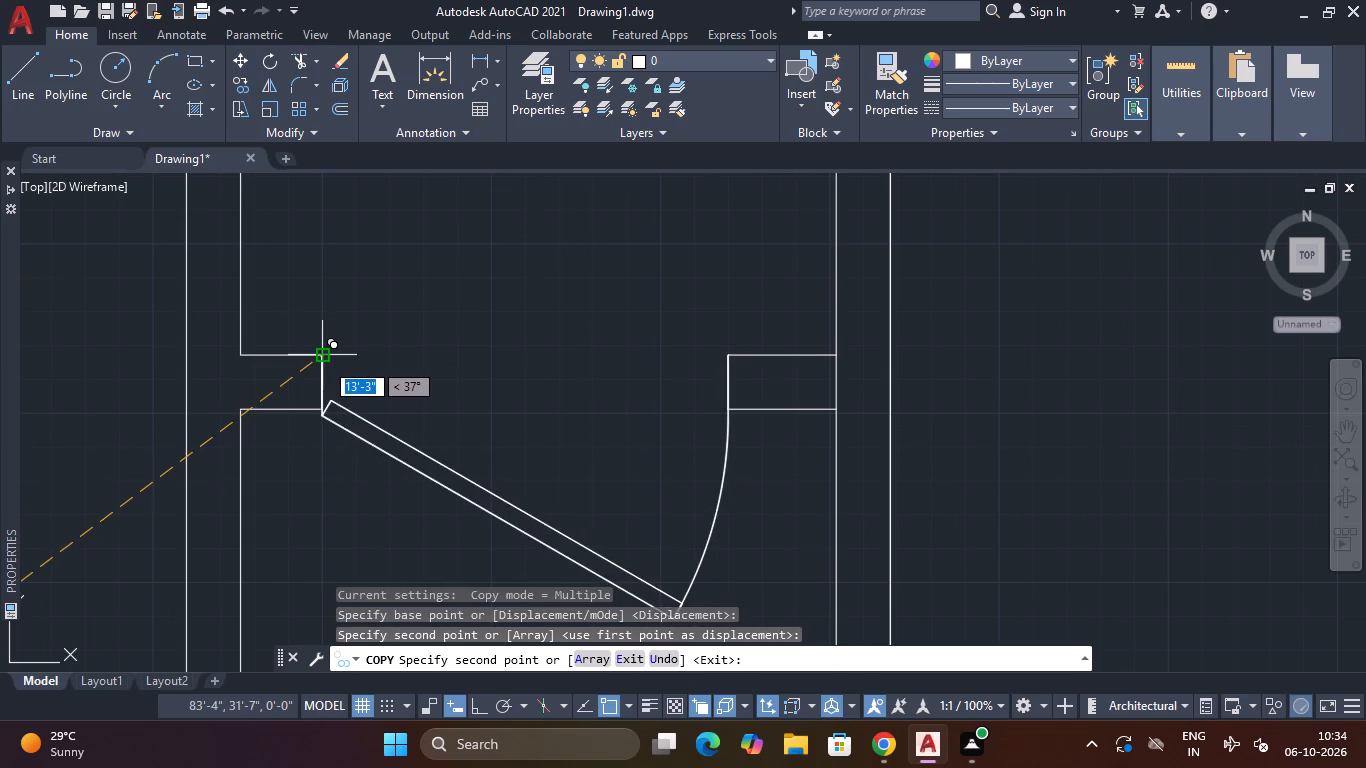
pyautogui.scroll(-4, 326, 363)
pyautogui.press('Escape')
# Flip the newly placed door in the narrow upper room's partition so its leaf swings north.
pyautogui.click(348, 384)
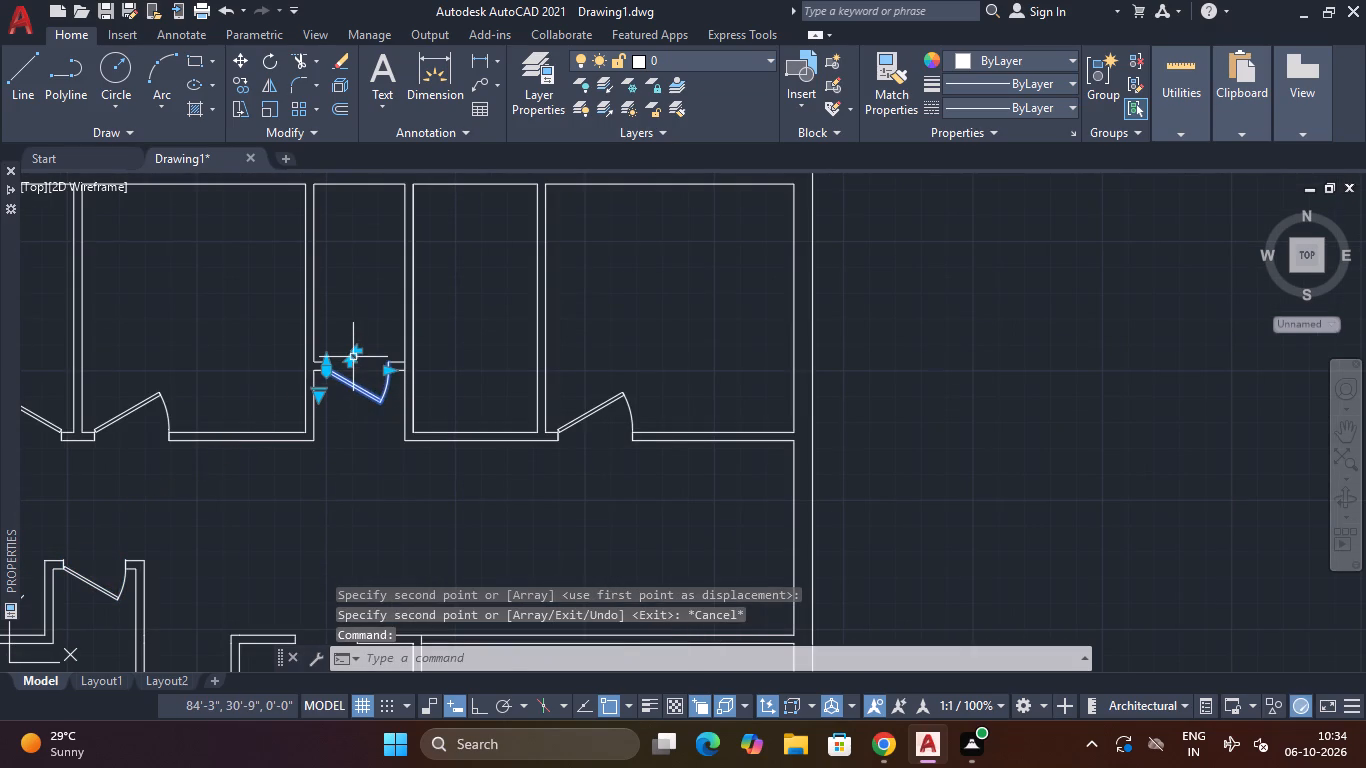
pyautogui.click(353, 357)
pyautogui.click(352, 365)
pyautogui.press('Escape')
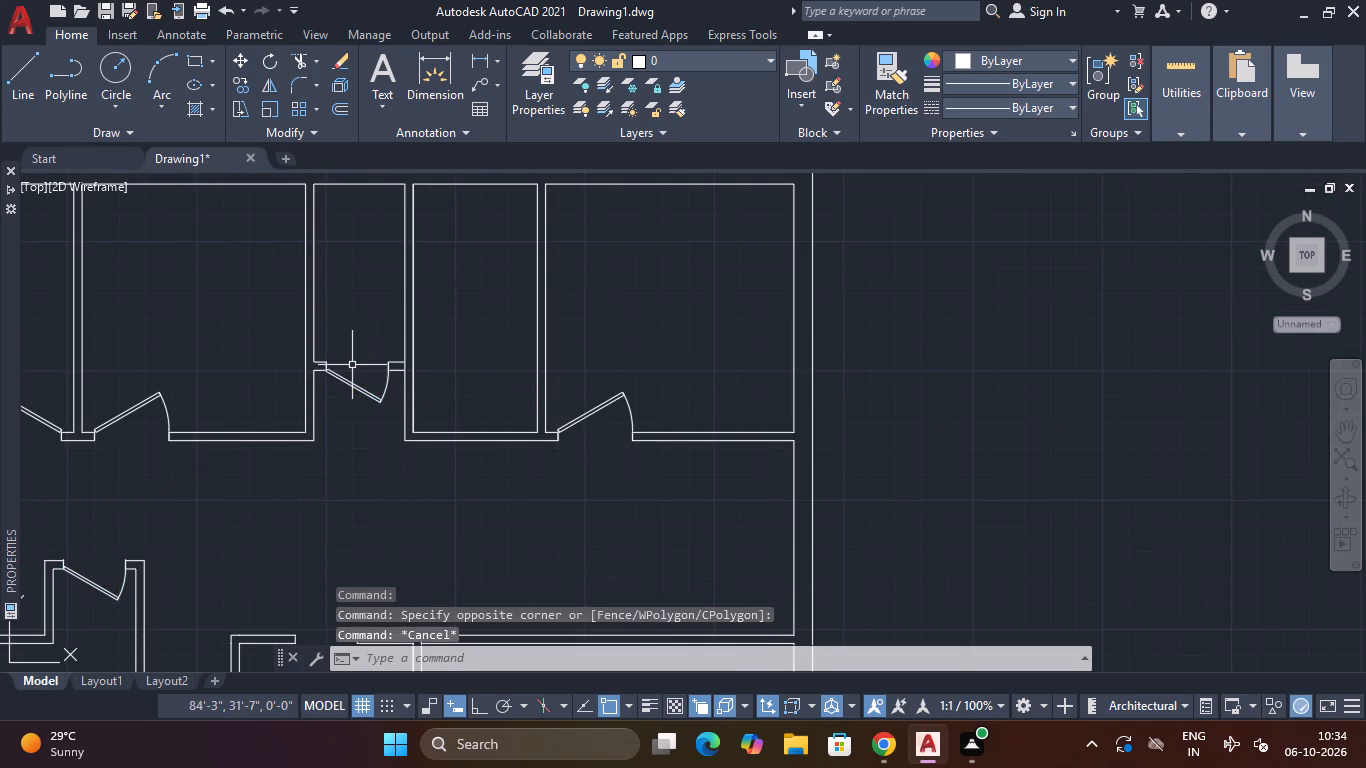
pyautogui.click(352, 365)
pyautogui.click(338, 395)
pyautogui.scroll(4, 333, 363)
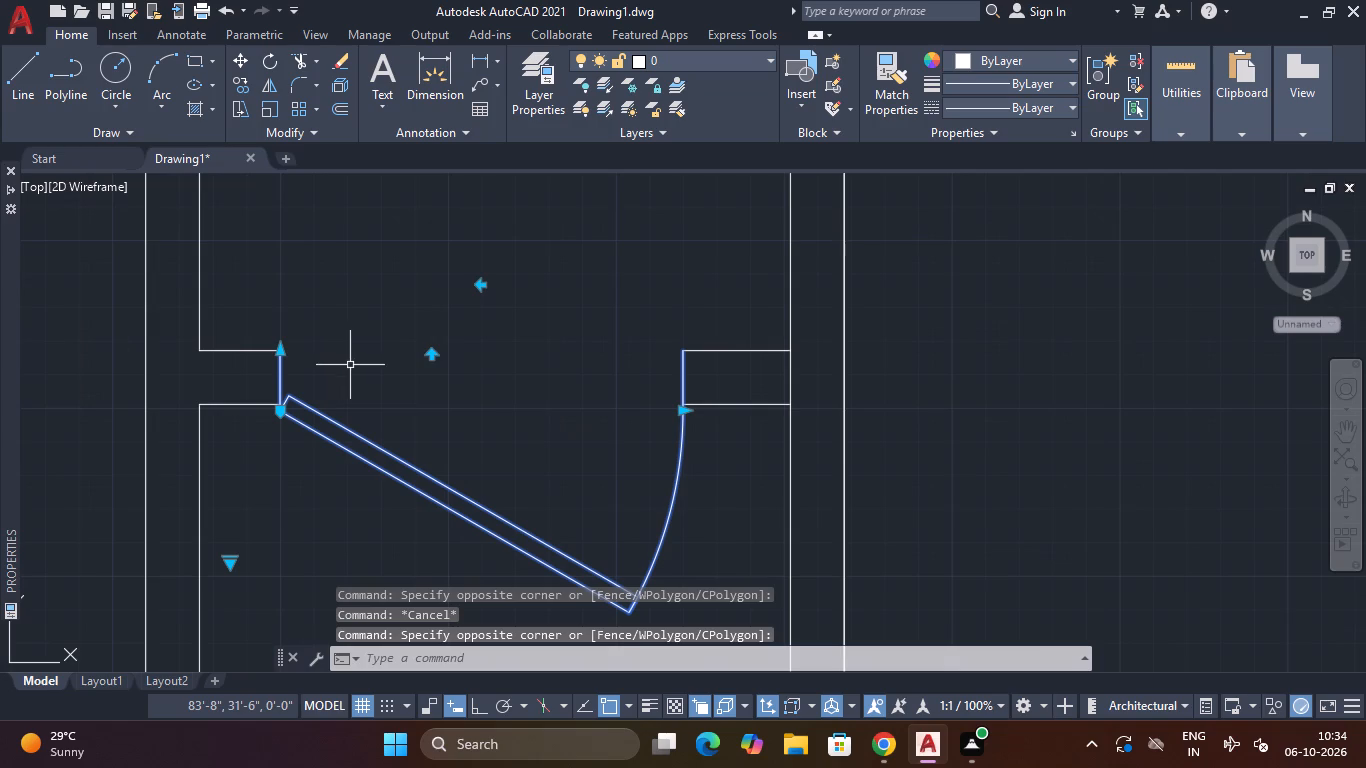
pyautogui.click(433, 355)
pyautogui.scroll(-3, 426, 351)
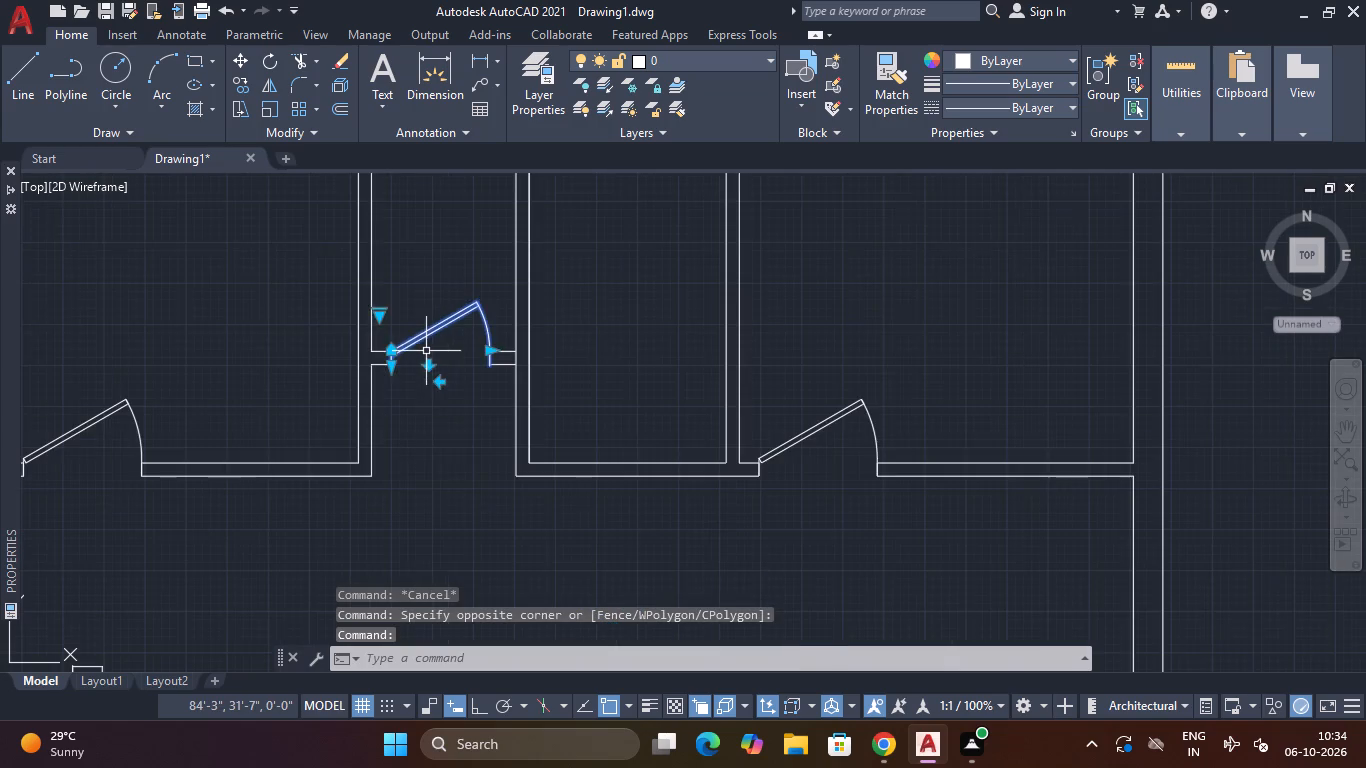
pyautogui.press('Escape')
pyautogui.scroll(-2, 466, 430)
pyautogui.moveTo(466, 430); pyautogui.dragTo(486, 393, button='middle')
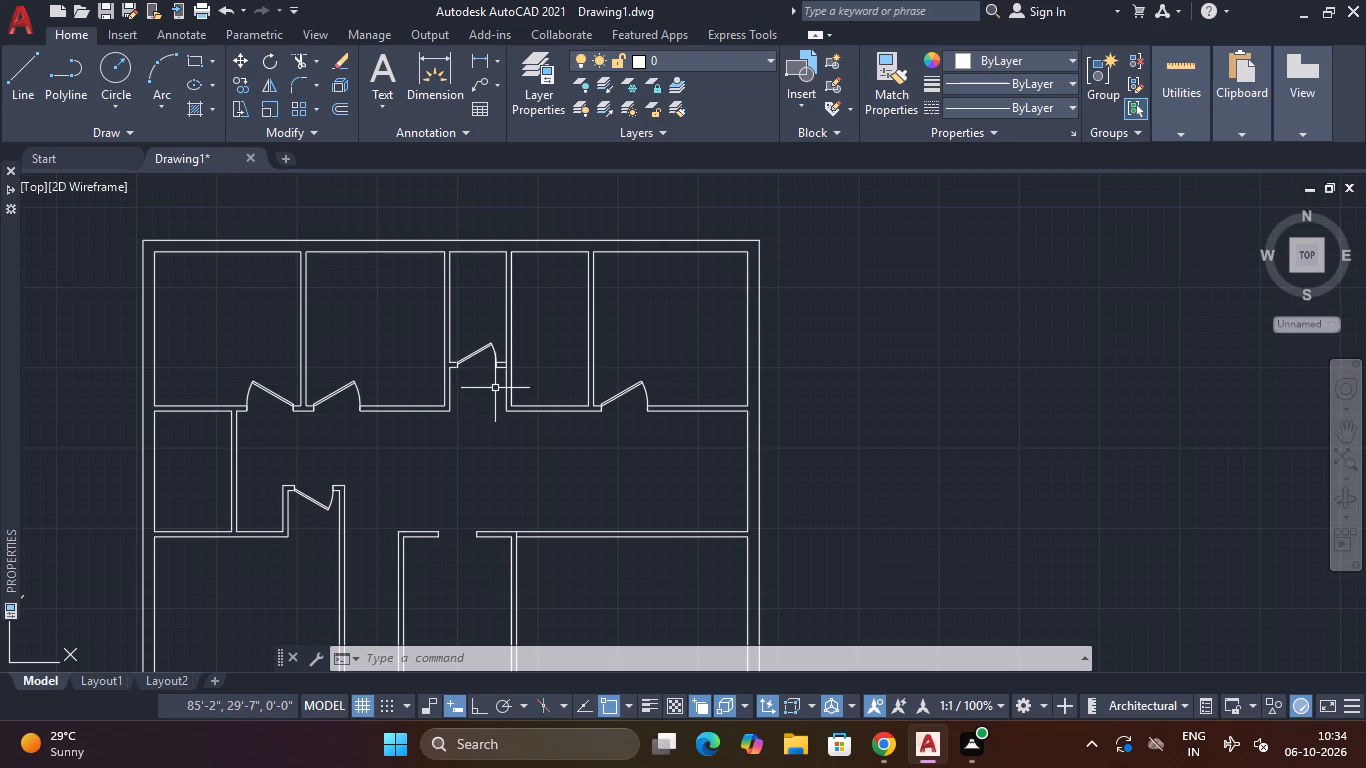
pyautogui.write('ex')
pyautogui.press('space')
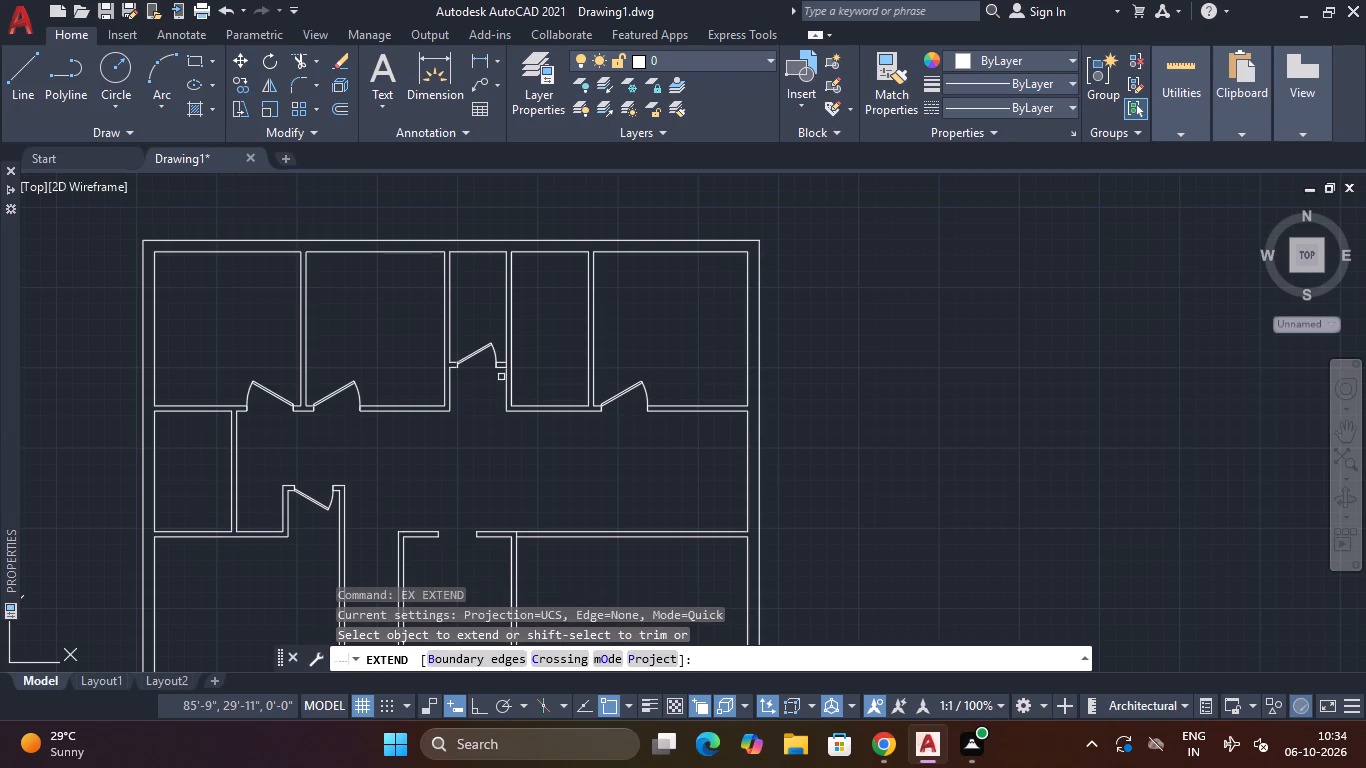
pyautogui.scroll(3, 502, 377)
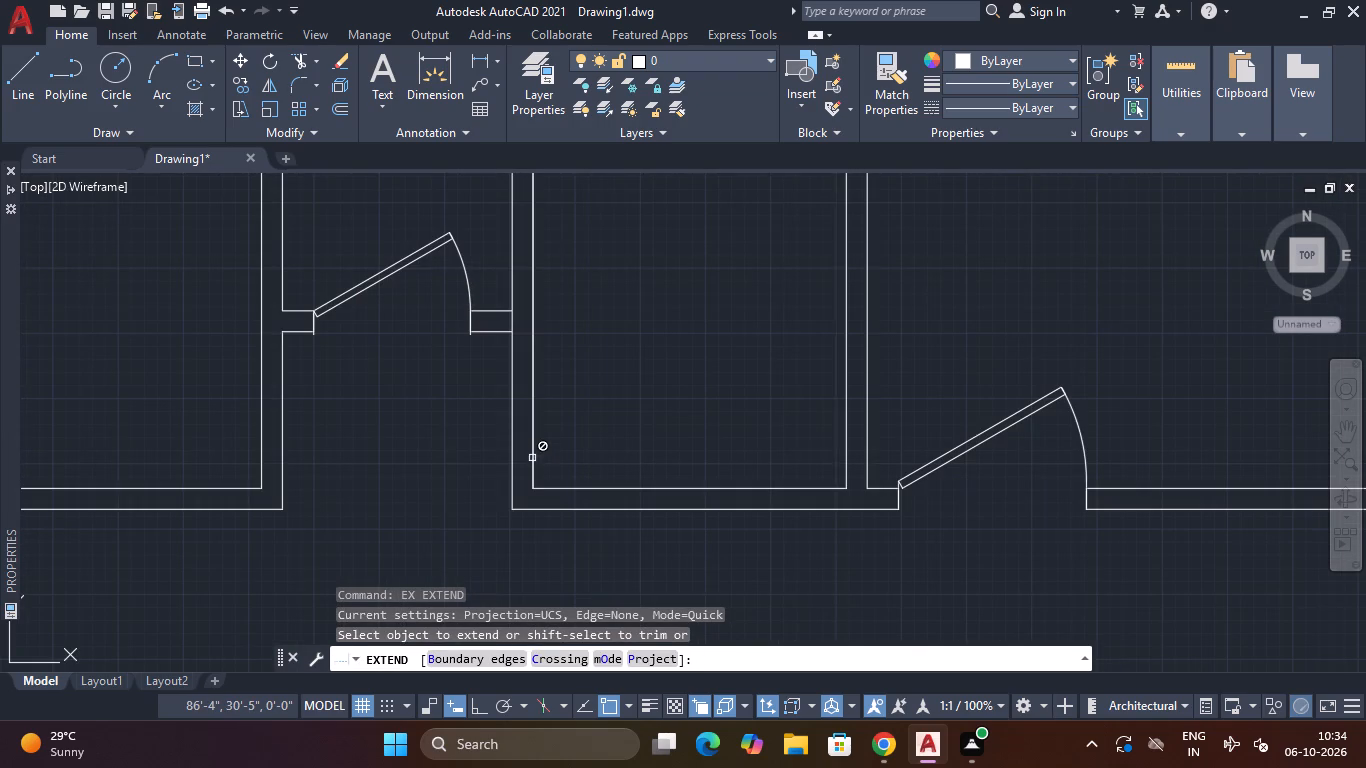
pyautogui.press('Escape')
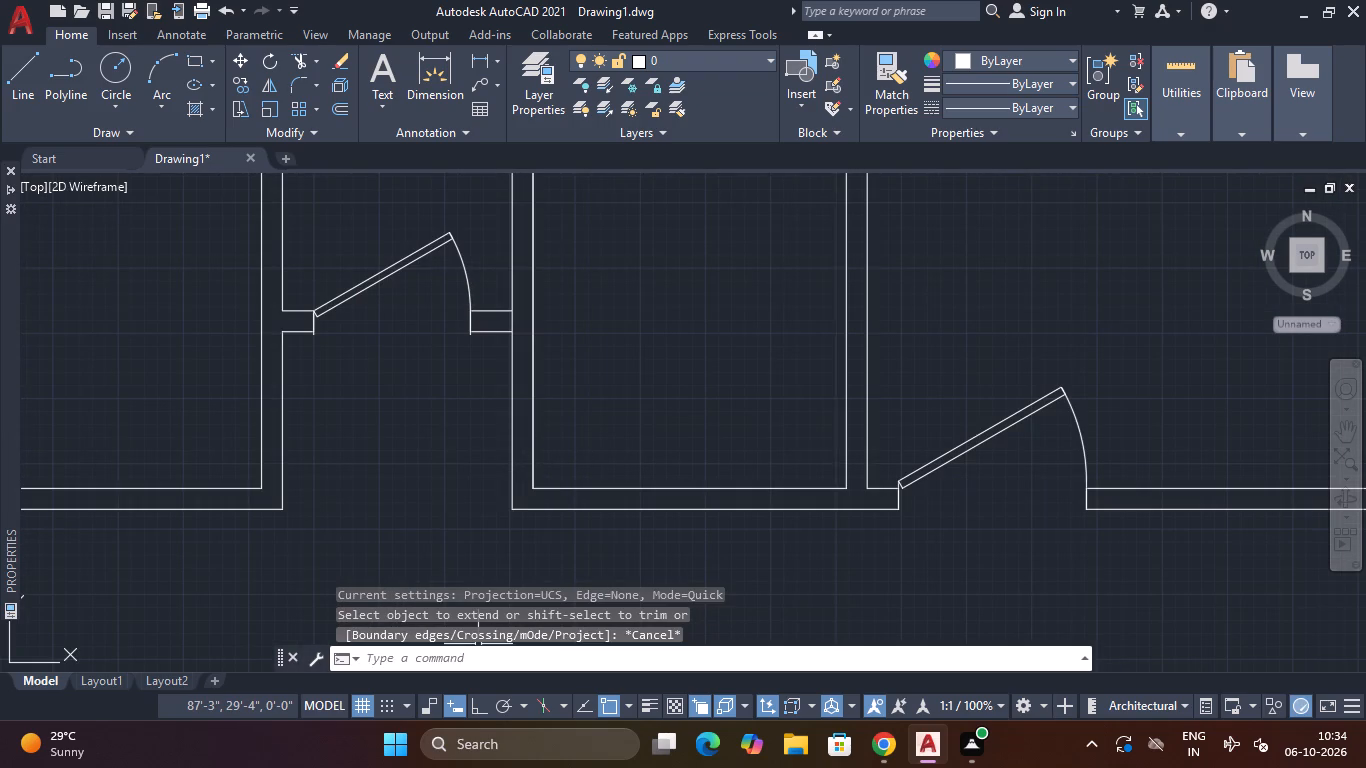
# Trim away the inner south wall line of the room just east of the narrow upper room.
pyautogui.write('tr')
pyautogui.press('space')
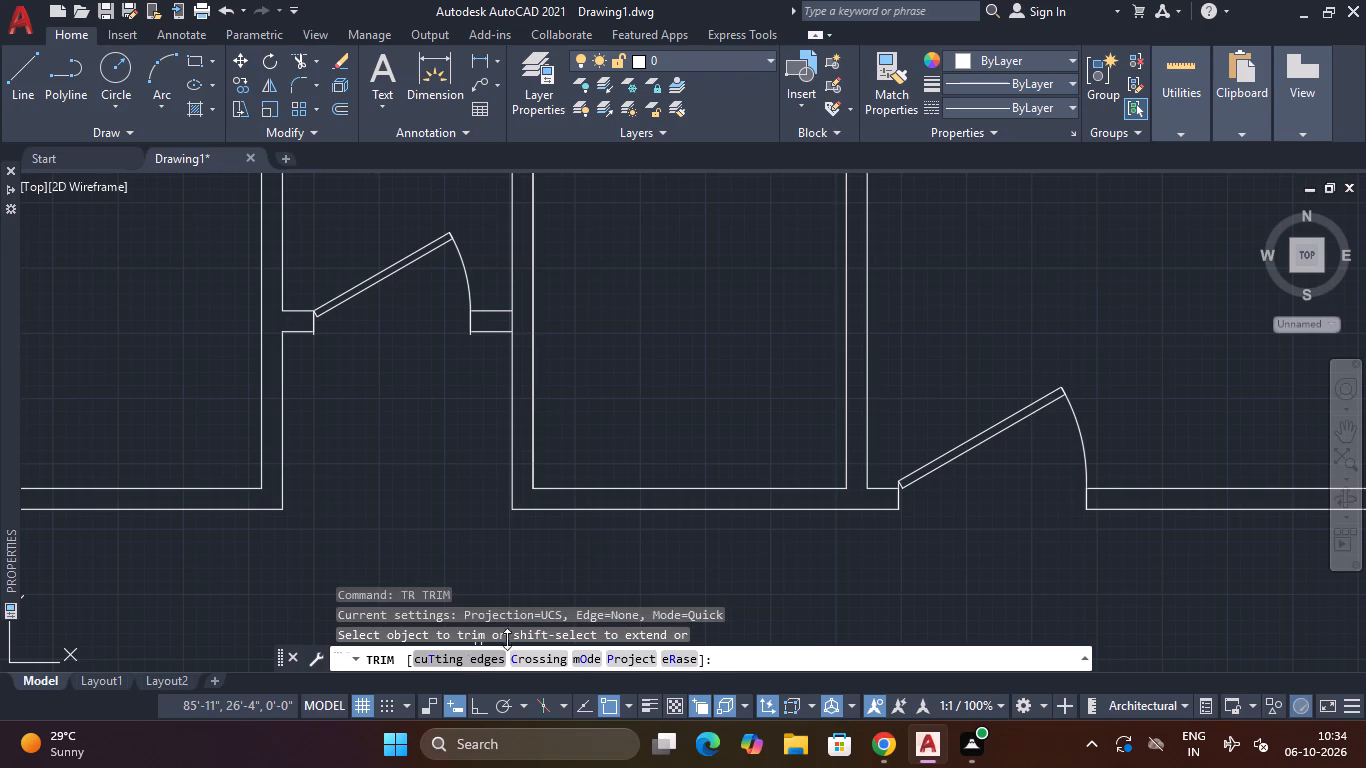
pyautogui.click(627, 485)
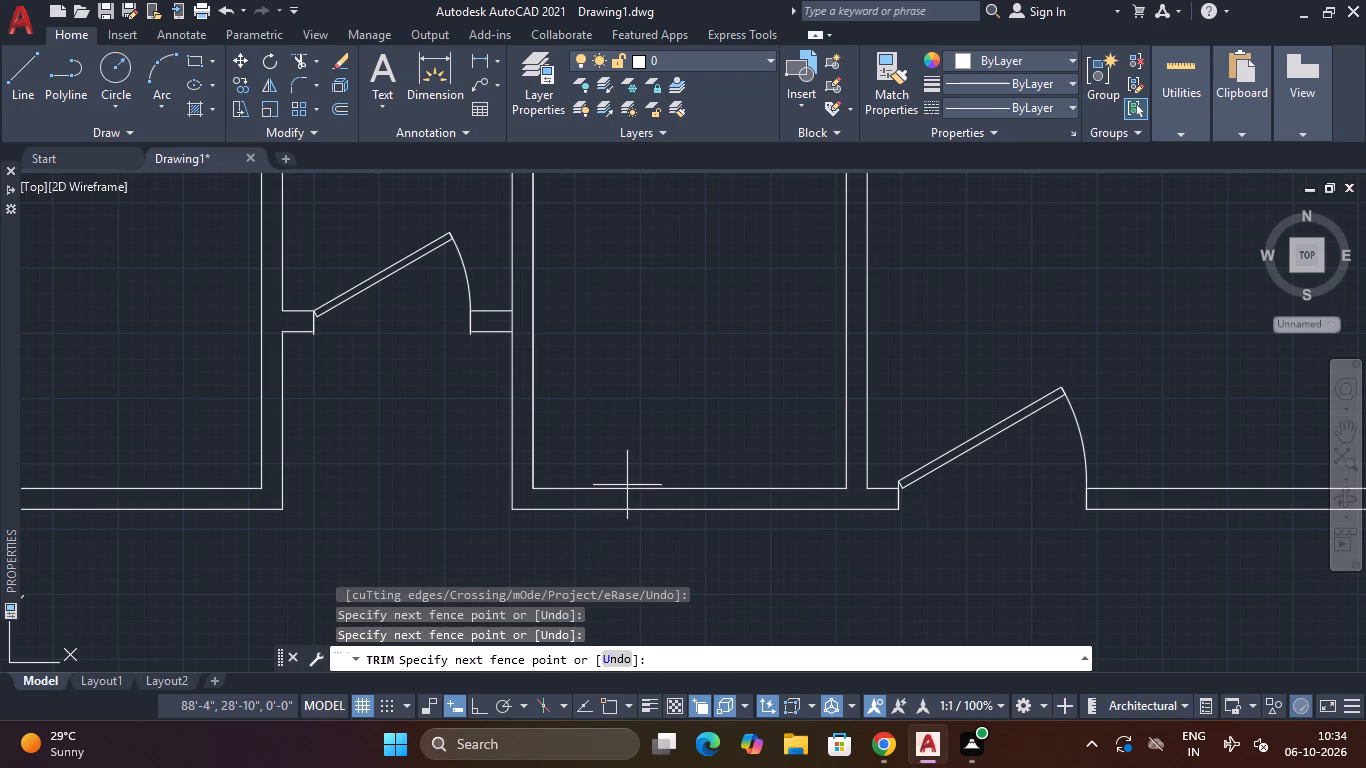
pyautogui.click(623, 503)
pyautogui.press('Escape')
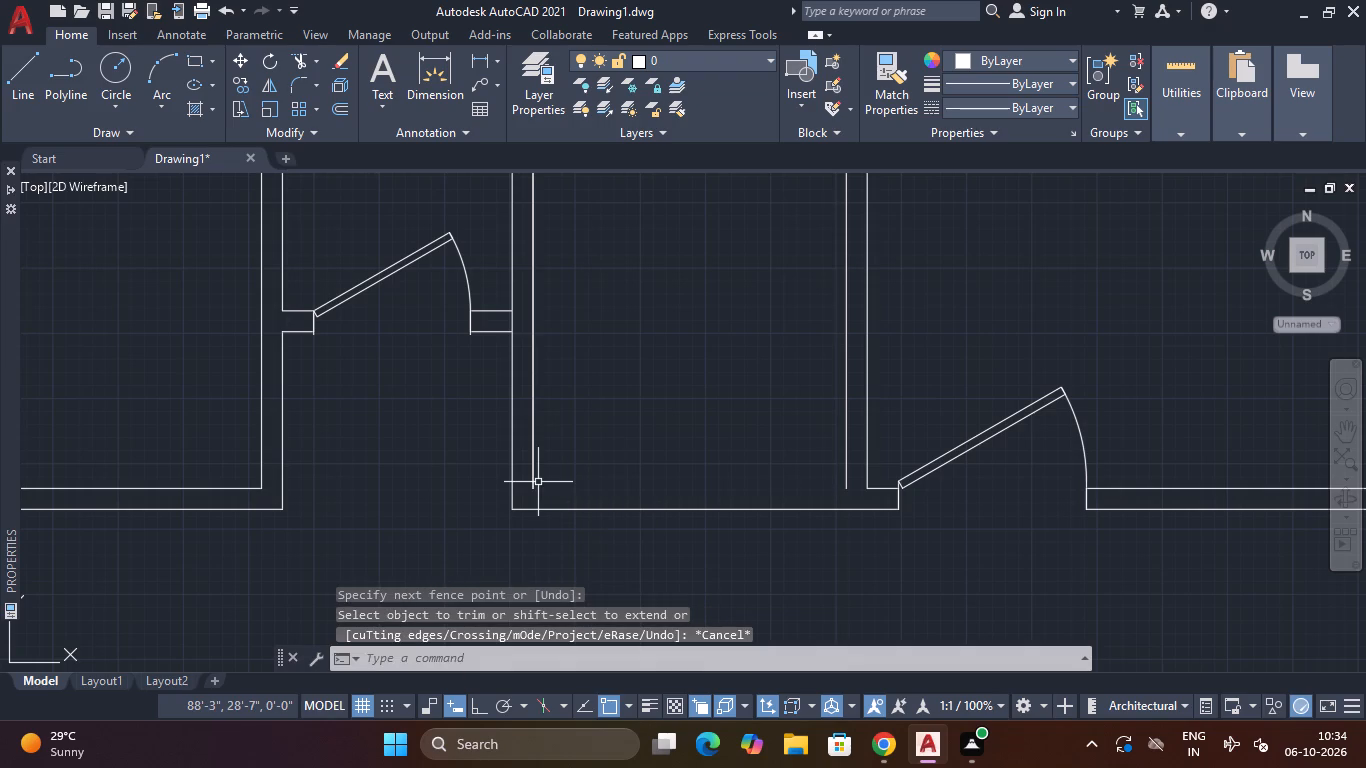
# Extend the room's east and west inner wall lines south to the remaining outer line of the south wall.
pyautogui.write('ex')
pyautogui.press('space')
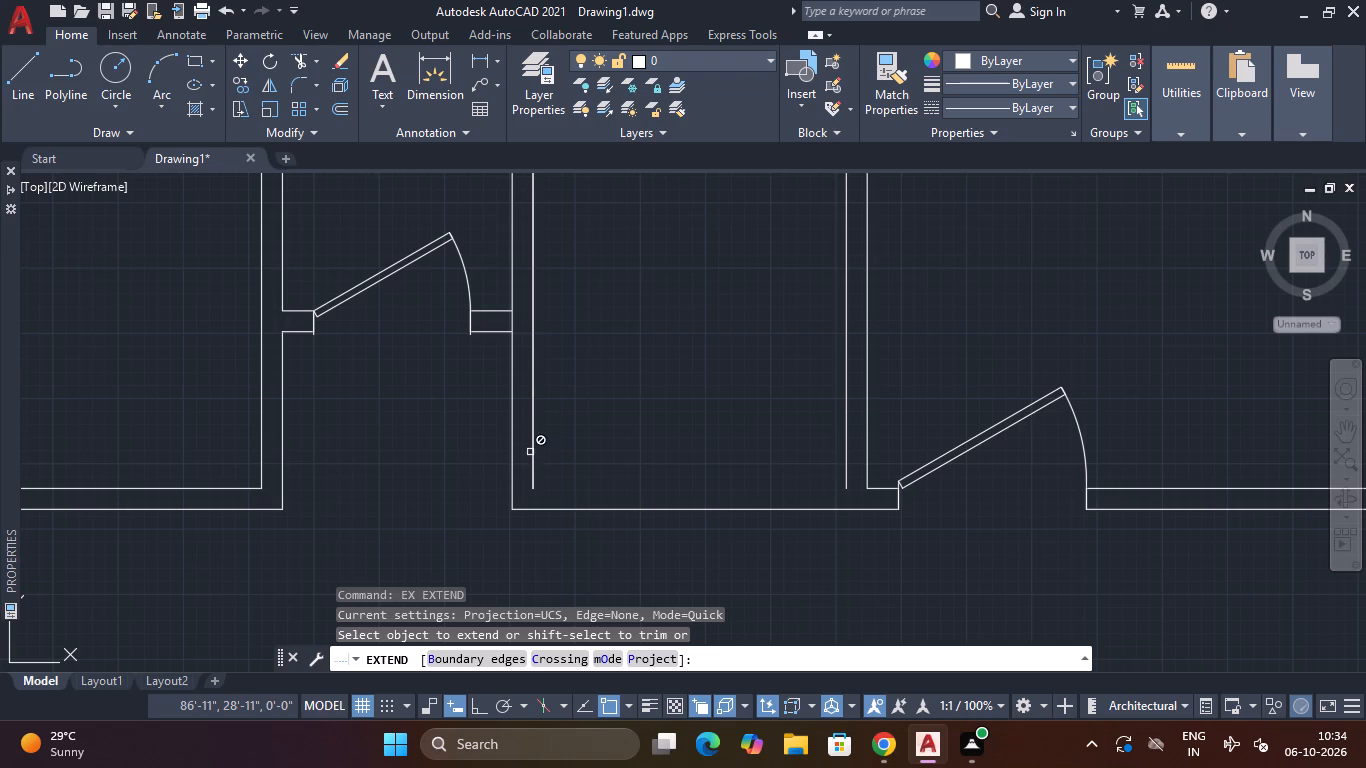
pyautogui.click(530, 468)
pyautogui.doubleClick(533, 471)
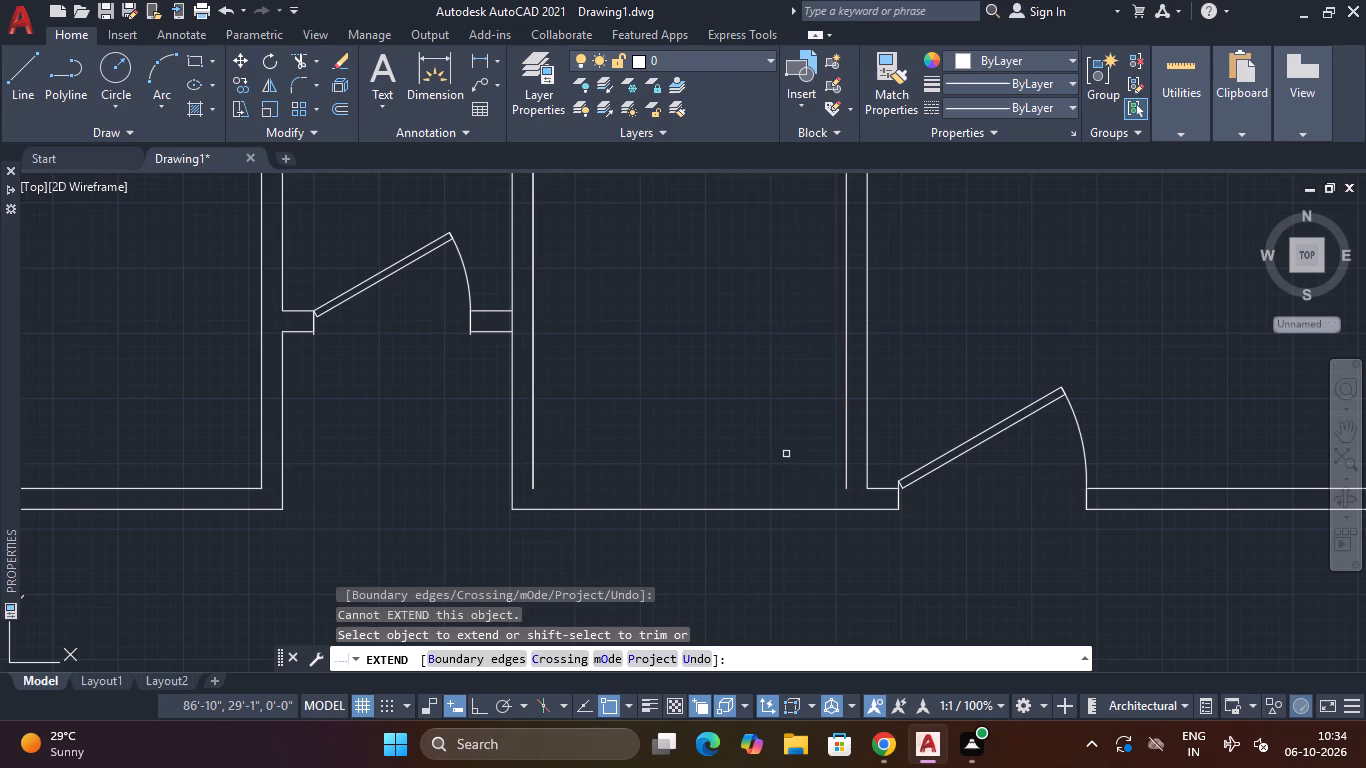
pyautogui.click(846, 472)
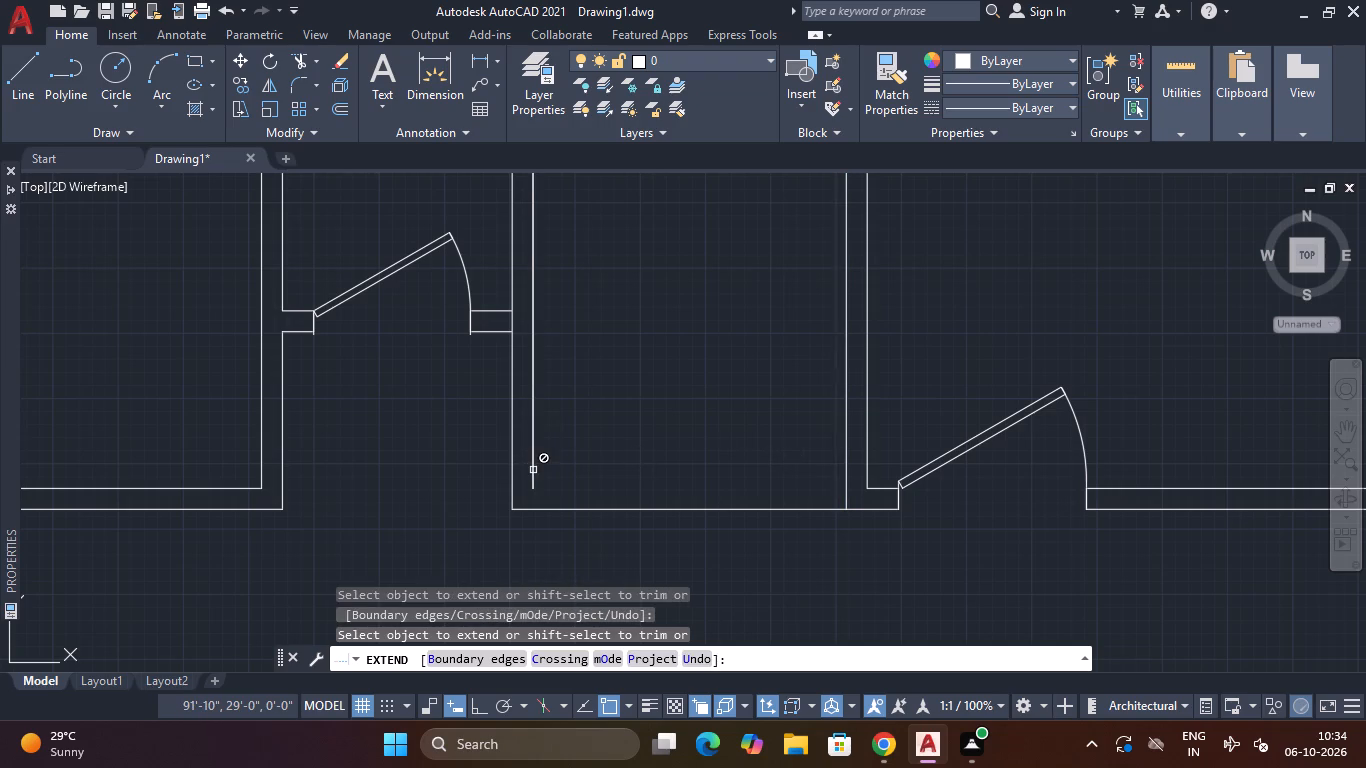
pyautogui.doubleClick(533, 470)
pyautogui.scroll(-3, 611, 427)
pyautogui.moveTo(611, 427); pyautogui.dragTo(612, 462, button='middle')
pyautogui.scroll(3, 599, 462)
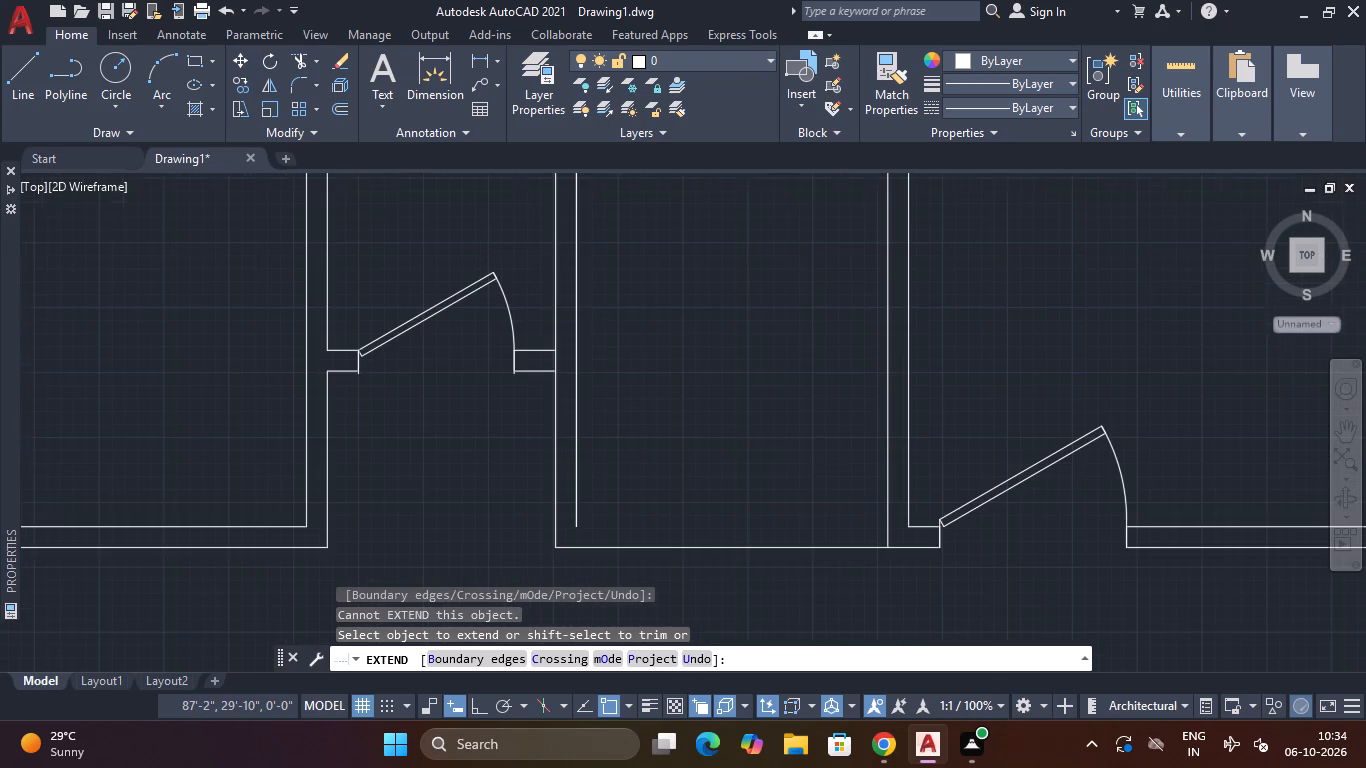
pyautogui.press('Escape')
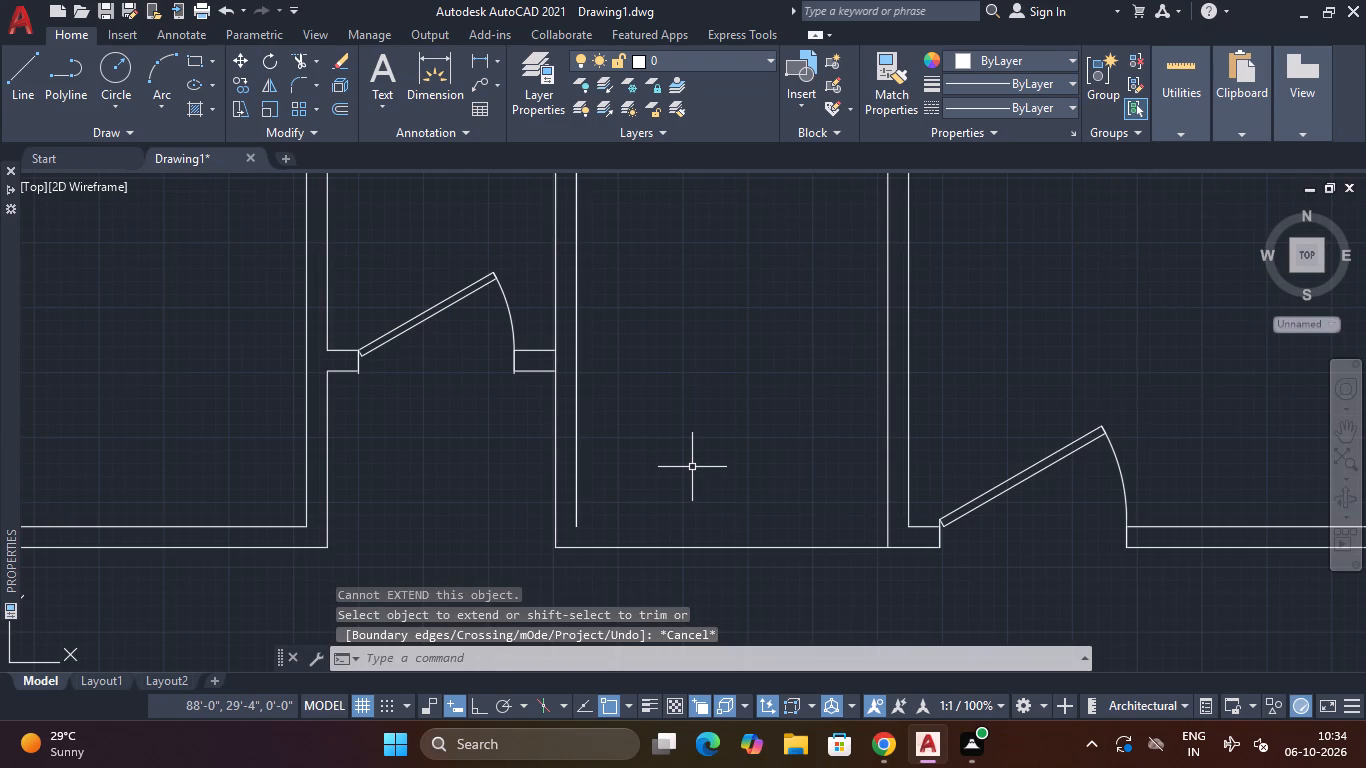
# Draw a short vertical line from the west inner wall line's south end down to the south wall's outer line.
pyautogui.write('l')
pyautogui.press('space')
pyautogui.scroll(2, 566, 512)
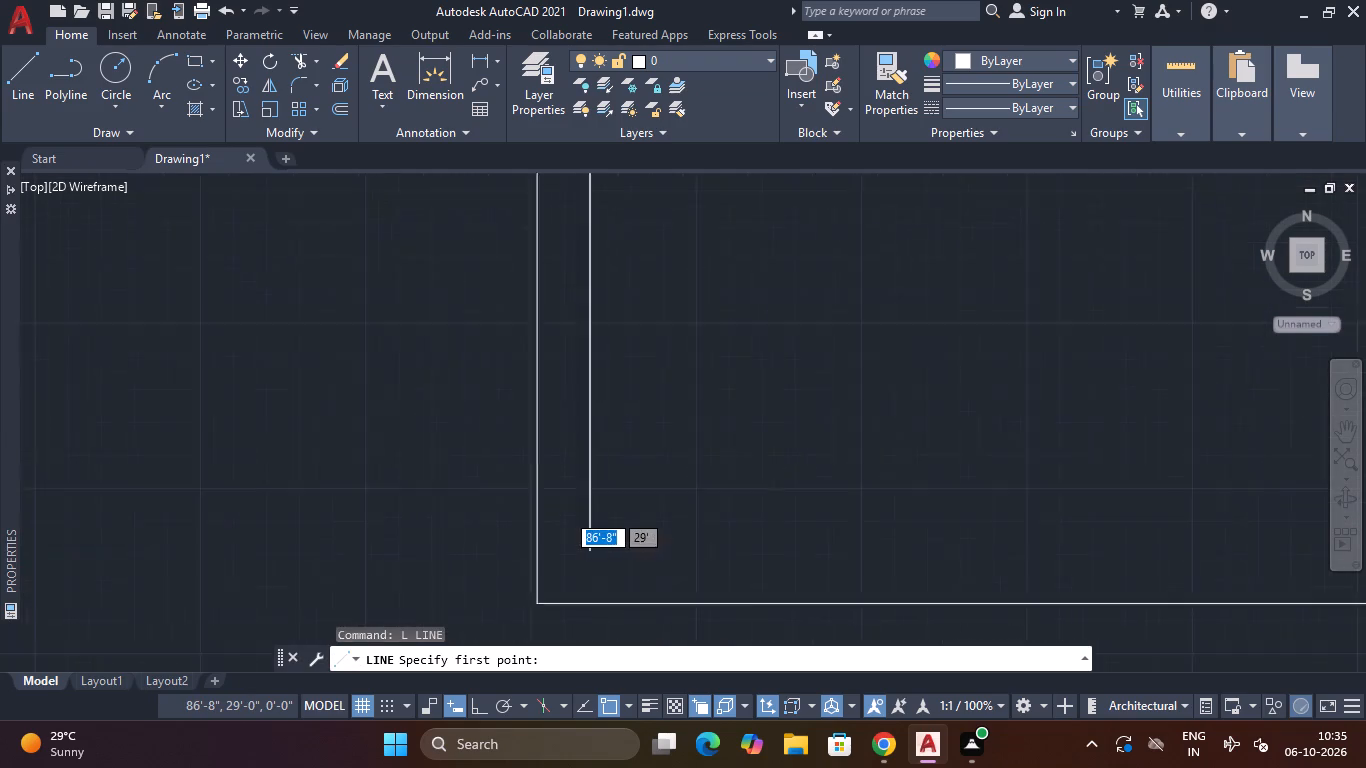
pyautogui.scroll(1, 565, 512)
pyautogui.moveTo(691, 519); pyautogui.dragTo(821, 89, button='middle')
pyautogui.moveTo(757, 198); pyautogui.dragTo(738, 296, button='middle')
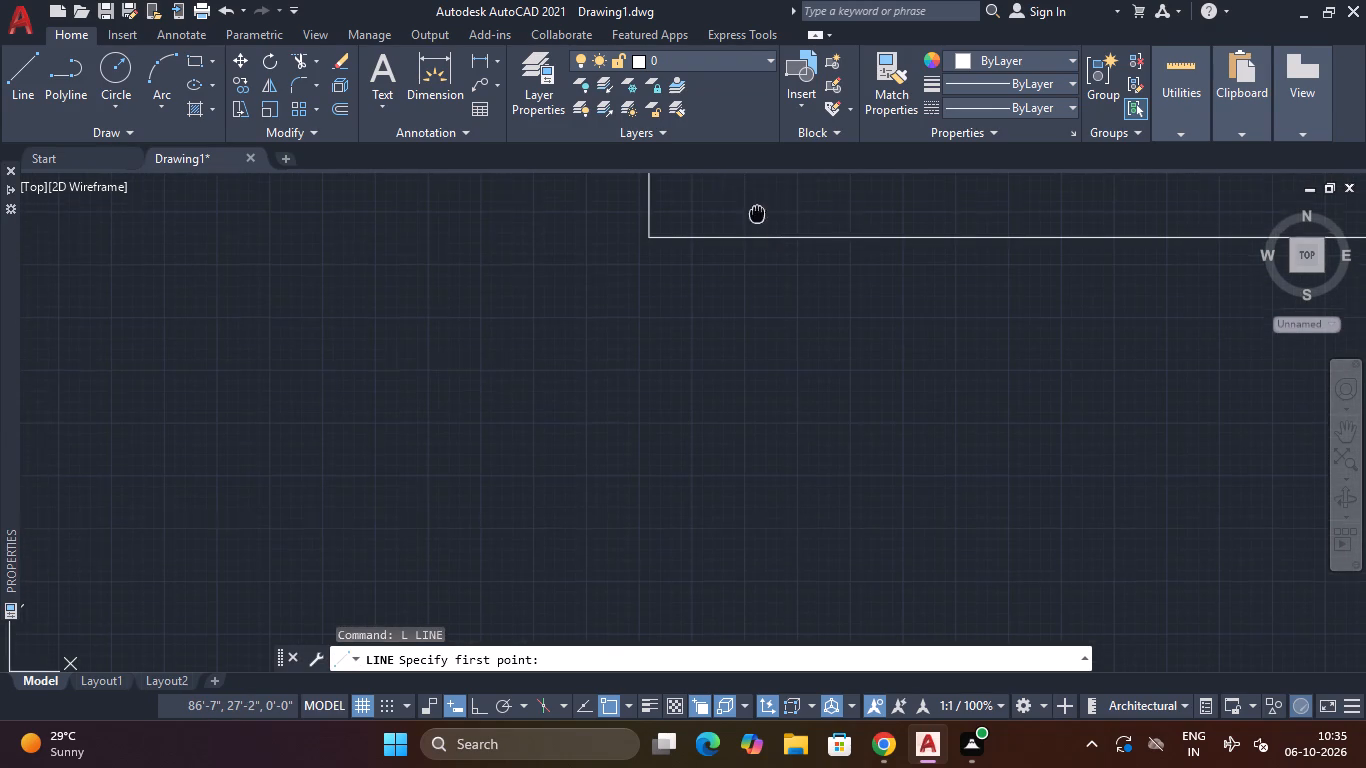
pyautogui.moveTo(738, 296); pyautogui.dragTo(719, 367, button='middle')
pyautogui.click(697, 313)
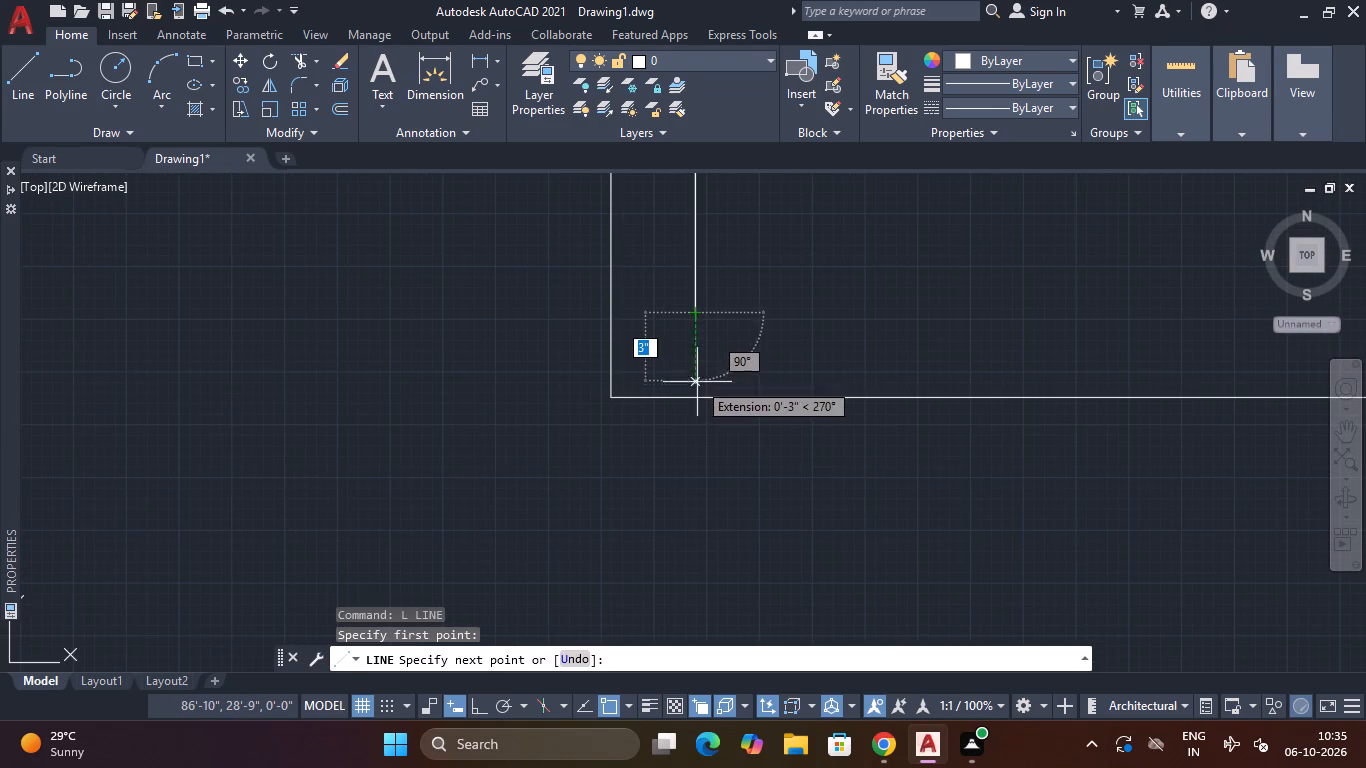
pyautogui.click(695, 389)
pyautogui.press('Escape')
# Trim the room's remaining south wall line between its two side walls to open it to the hall.
pyautogui.scroll(-5, 780, 309)
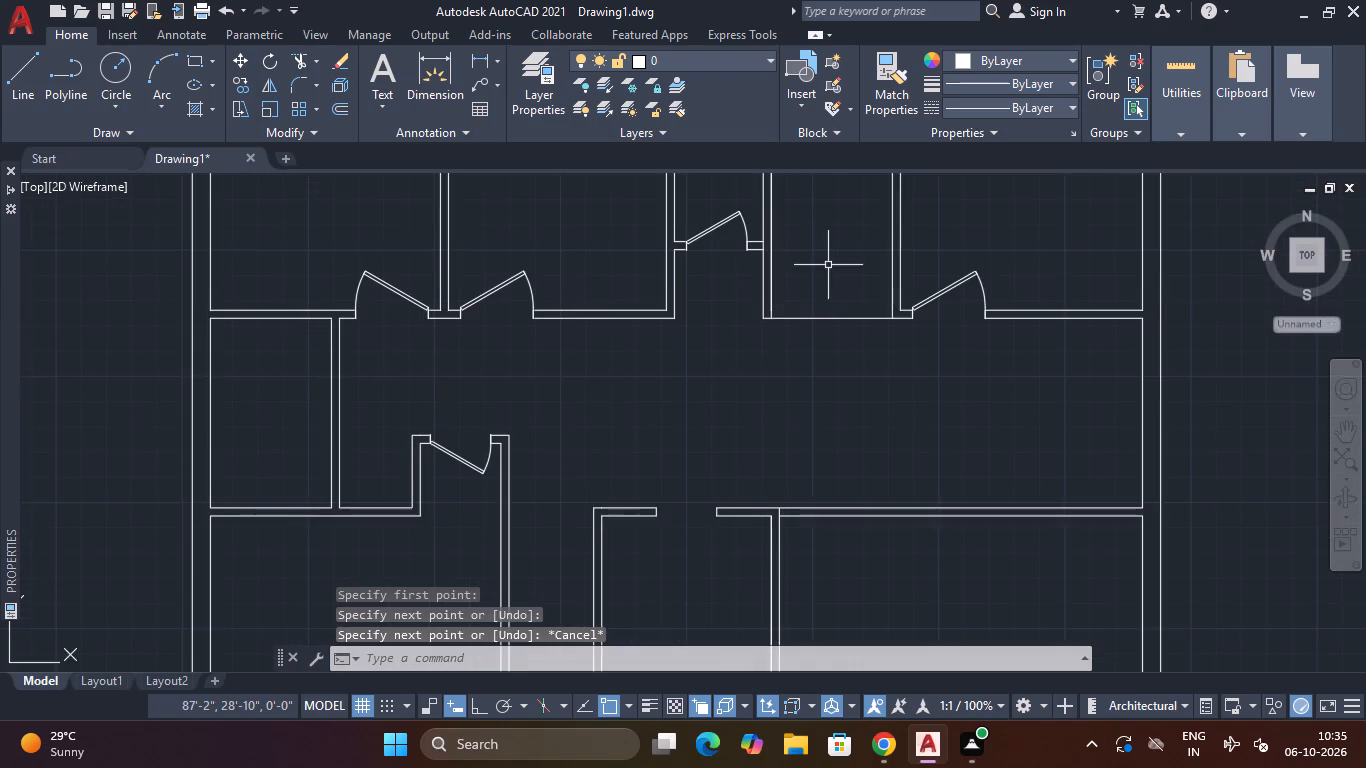
pyautogui.moveTo(816, 292); pyautogui.dragTo(818, 343, button='middle')
pyautogui.press('Escape')
pyautogui.write('tr')
pyautogui.press('space')
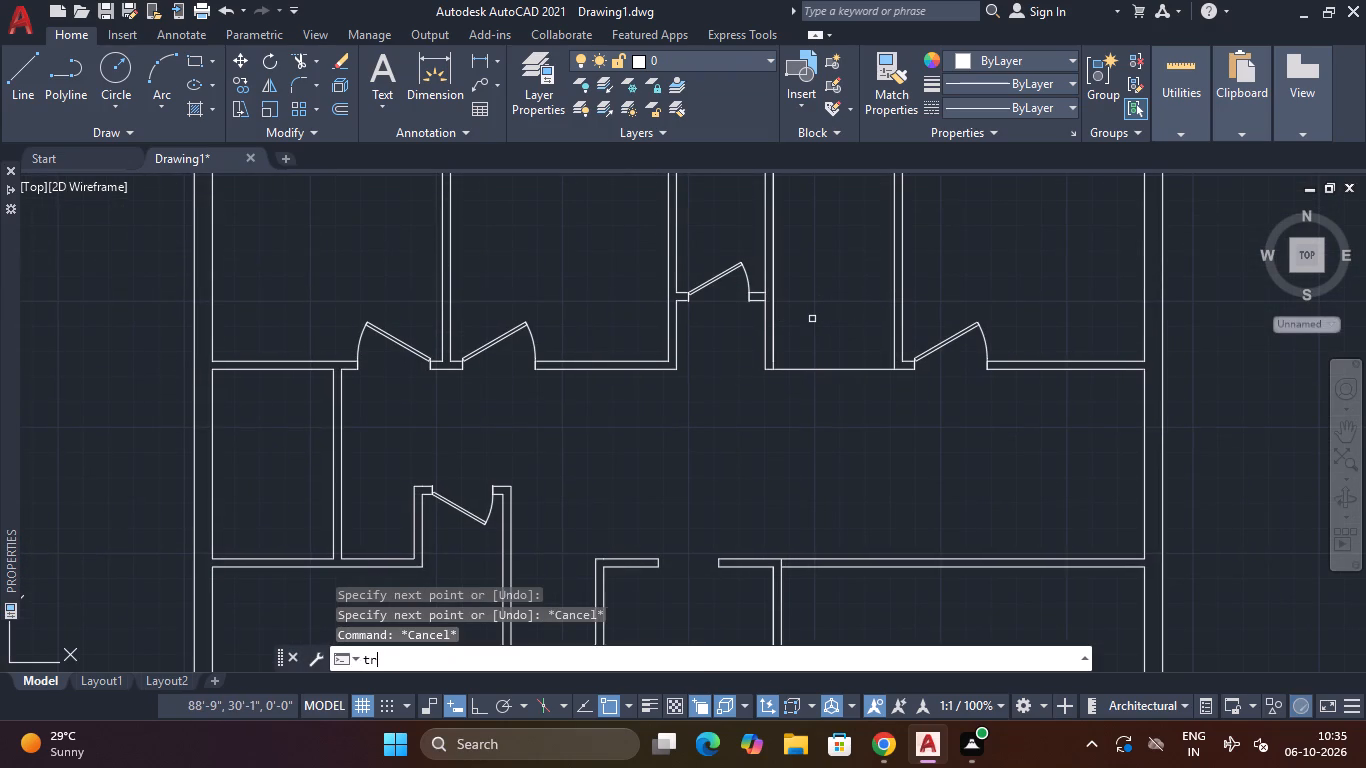
pyautogui.click(812, 319)
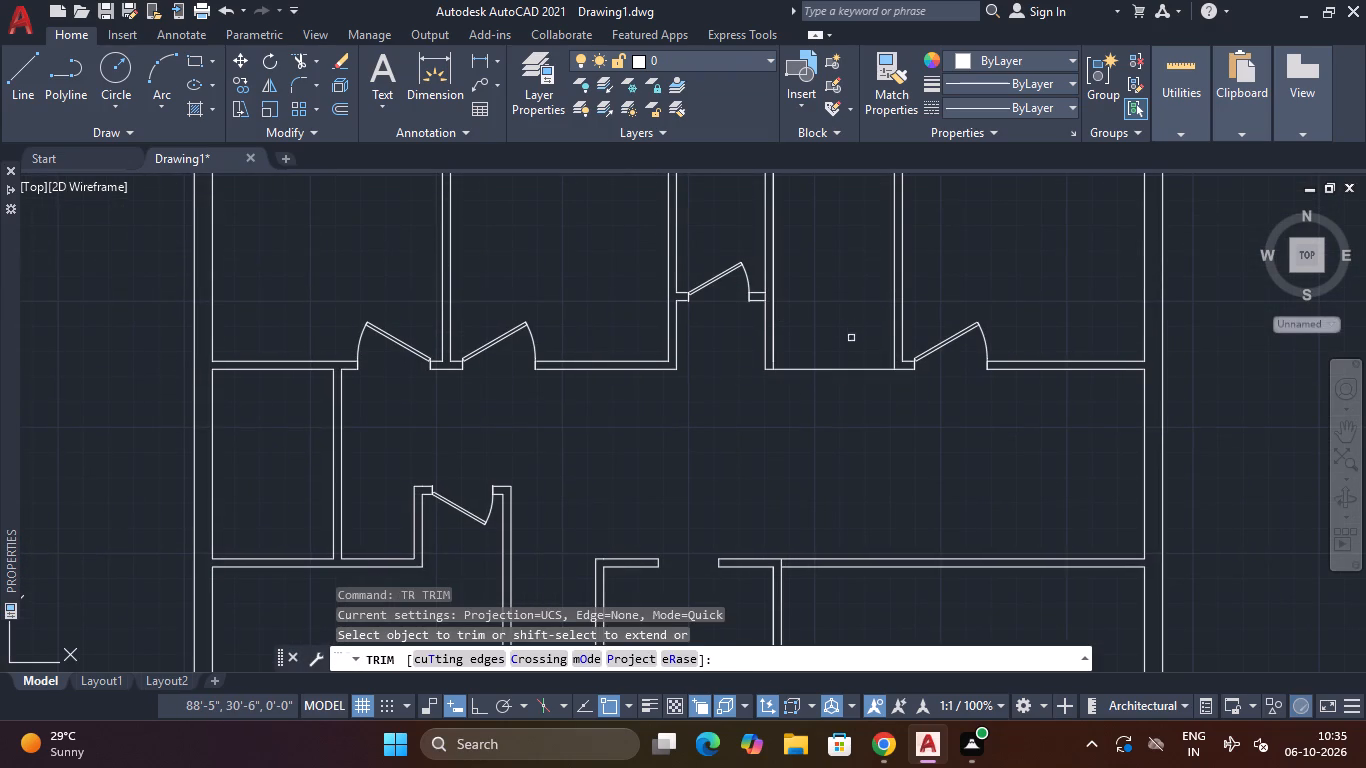
pyautogui.click(851, 320)
pyautogui.click(823, 485)
pyautogui.press('Escape')
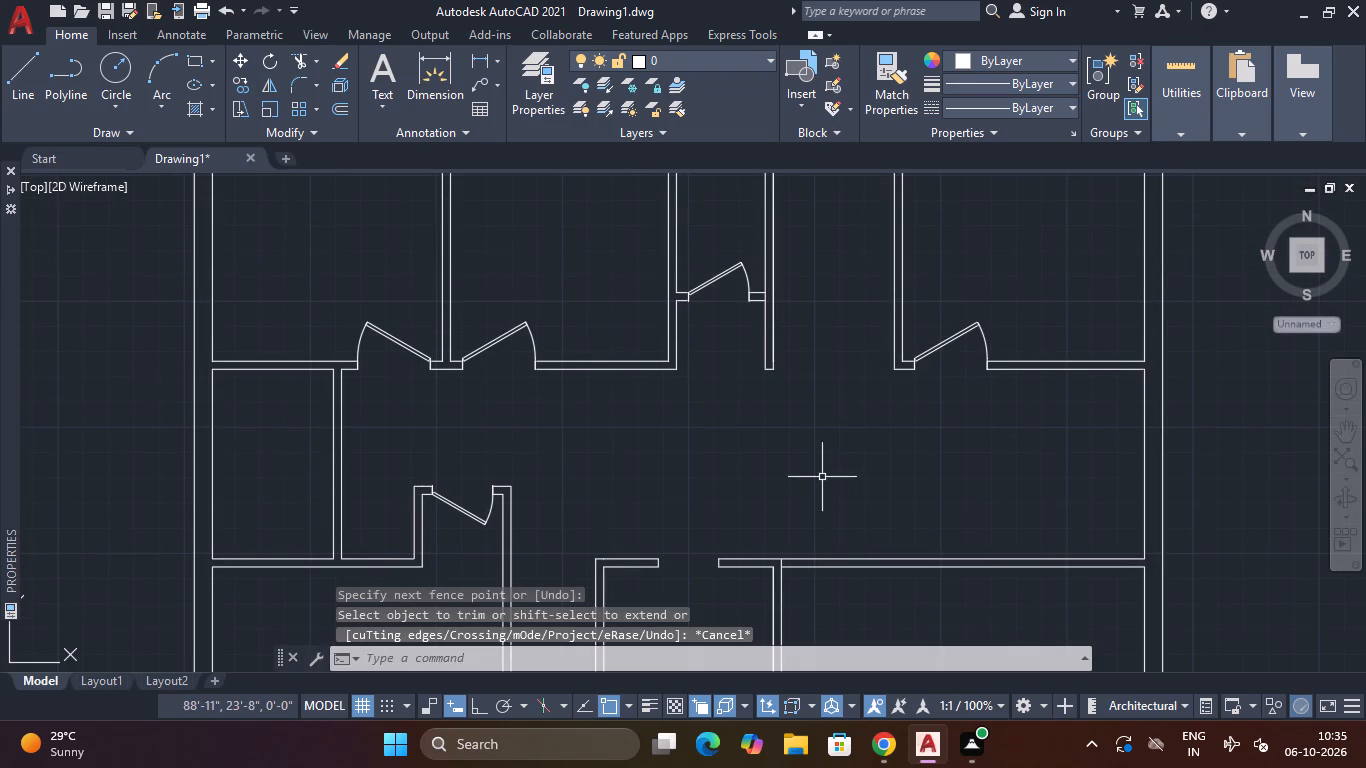
# Draw a vertical partition line across the hall, just east of the northeast room's door, from its north wall to its south wall.
pyautogui.moveTo(823, 449); pyautogui.dragTo(806, 500, button='middle')
pyautogui.middleClick(787, 527)
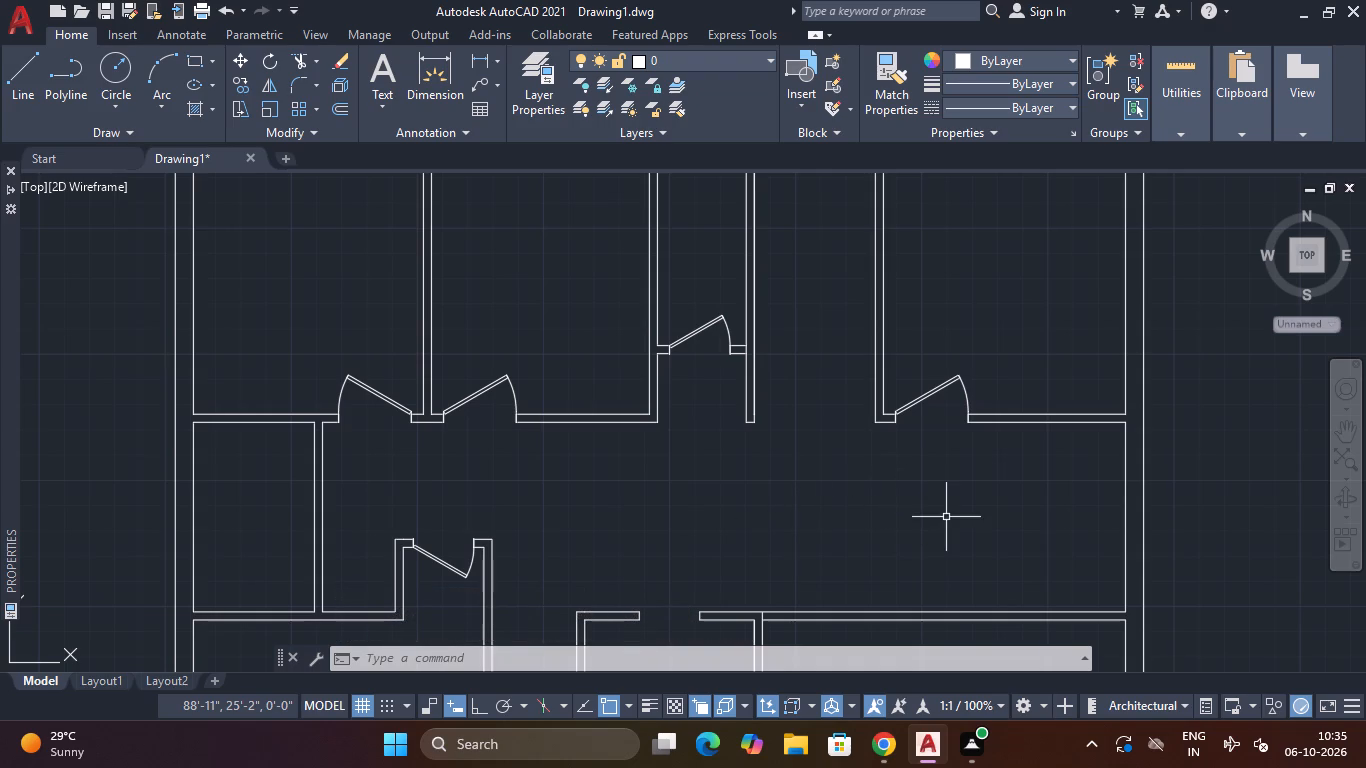
pyautogui.moveTo(947, 517); pyautogui.dragTo(813, 541, button='middle')
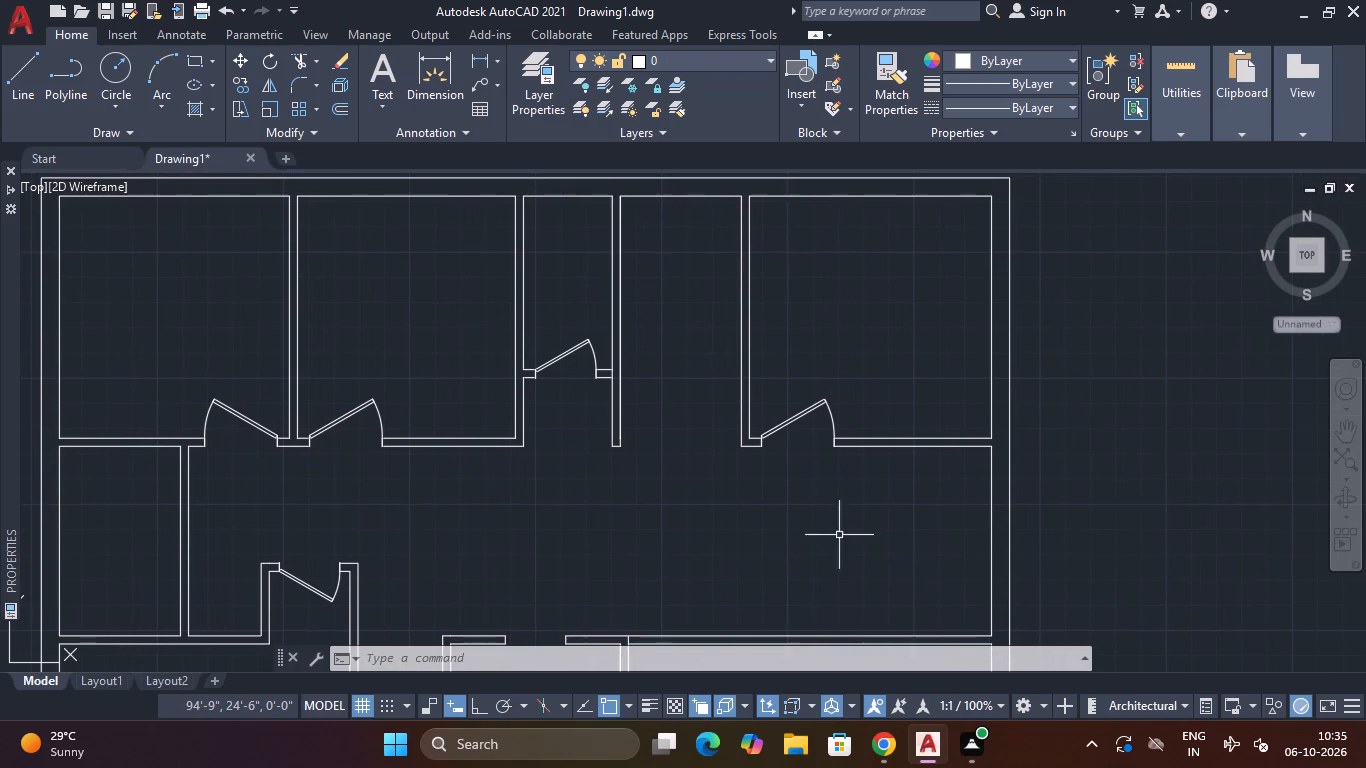
pyautogui.write('l')
pyautogui.press('space')
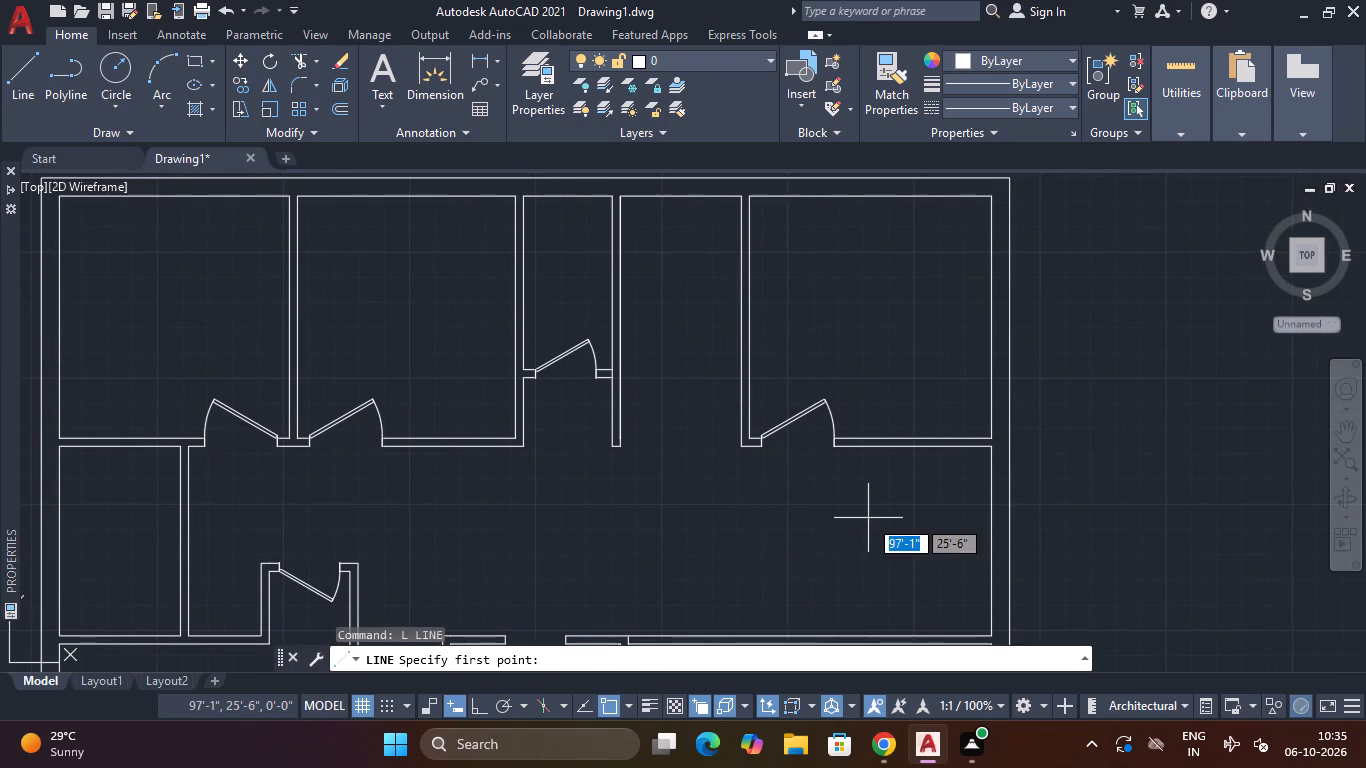
pyautogui.click(865, 449)
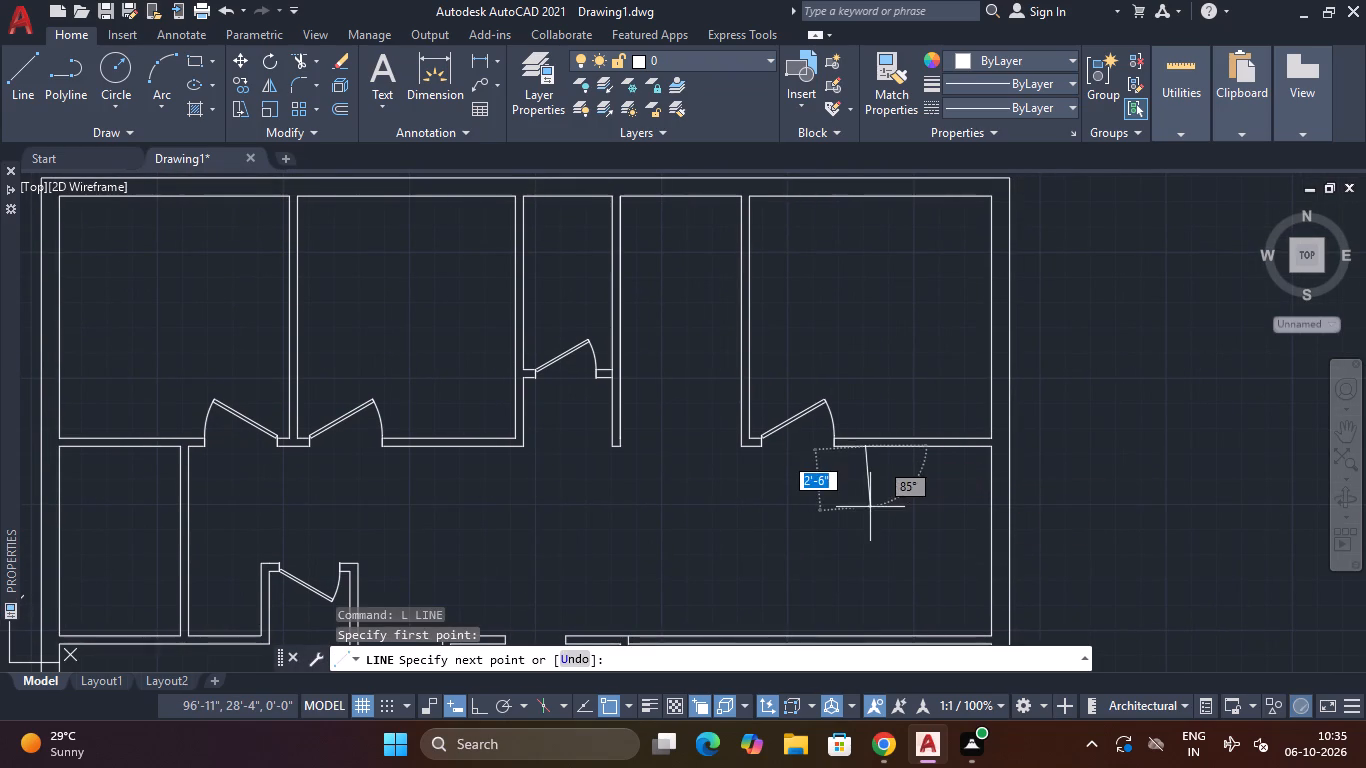
pyautogui.click(860, 635)
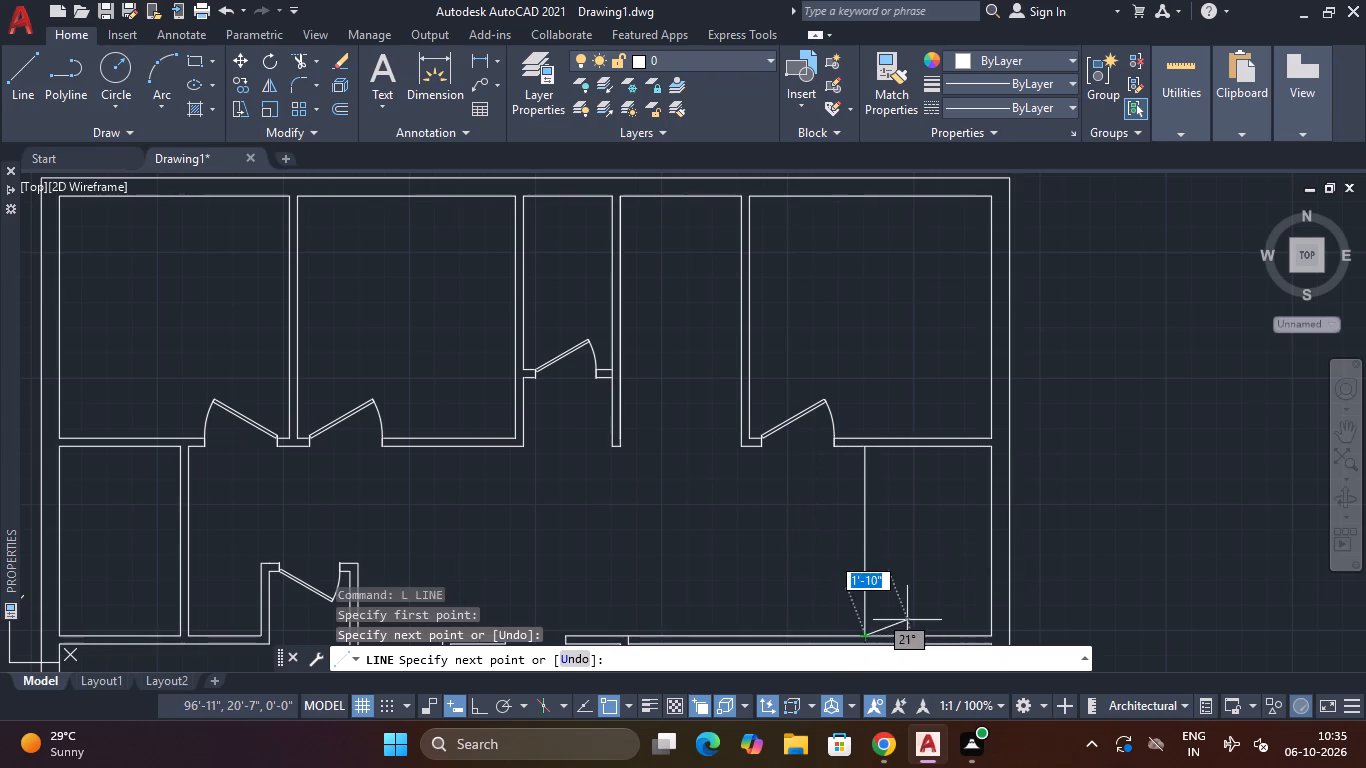
pyautogui.press('Escape')
pyautogui.press('space')
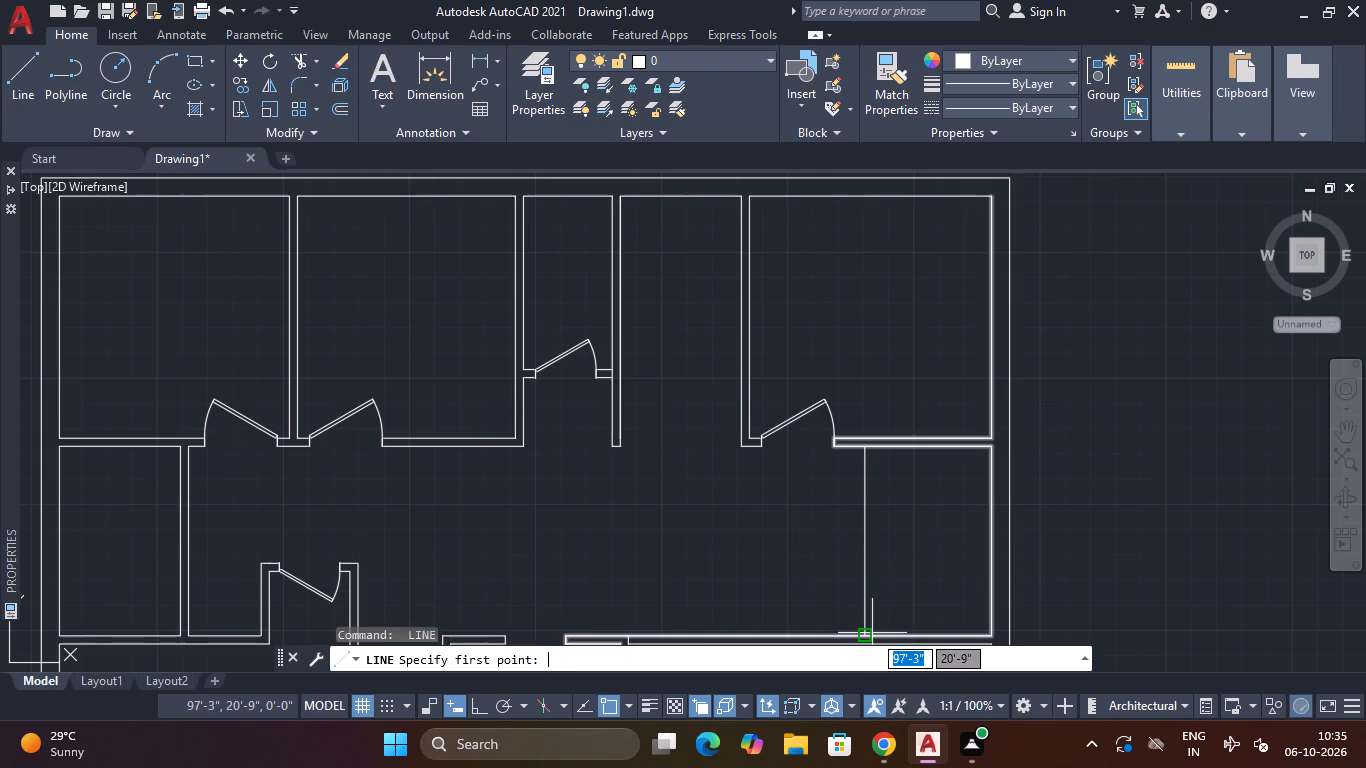
pyautogui.press('Escape')
# Offset the new partition line 4" east to give the wall its thickness.
pyautogui.write('o')
pyautogui.press('space')
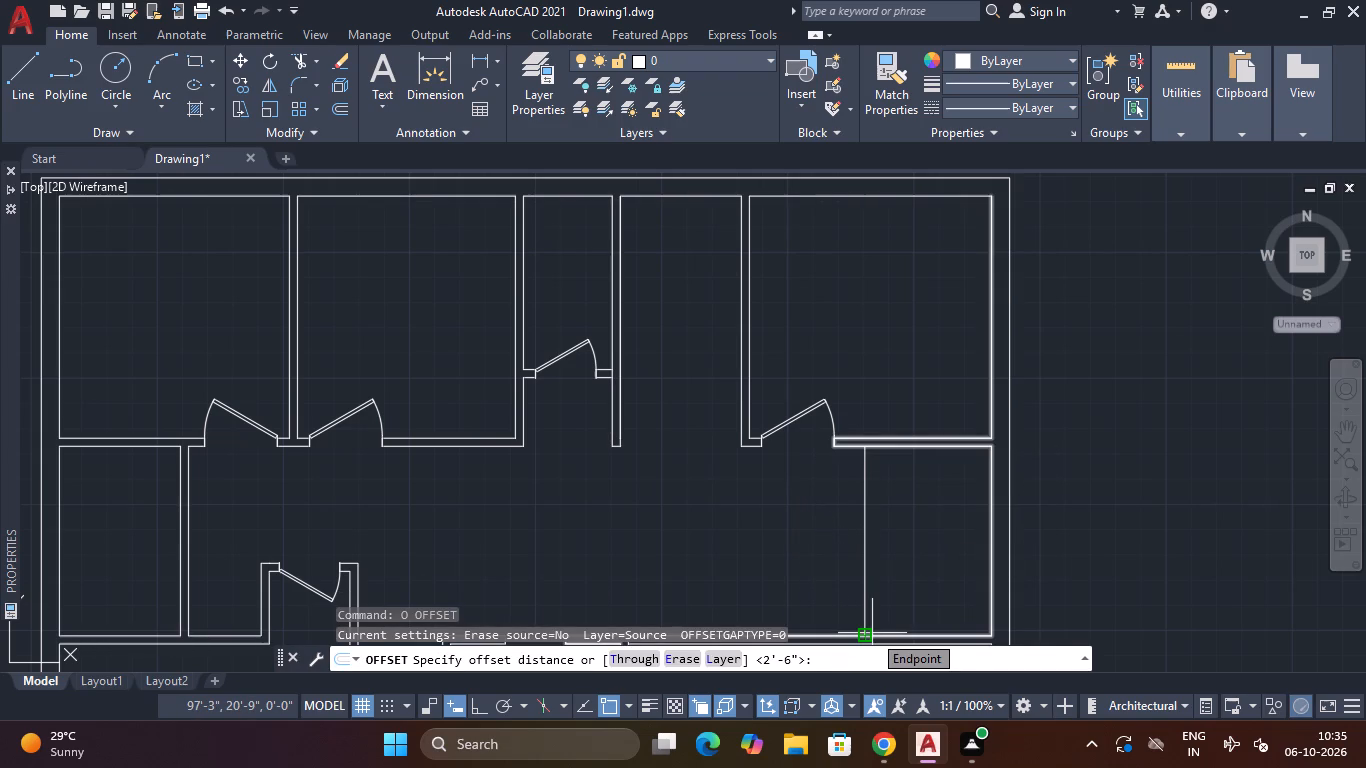
pyautogui.write('4"')
pyautogui.press('Return')
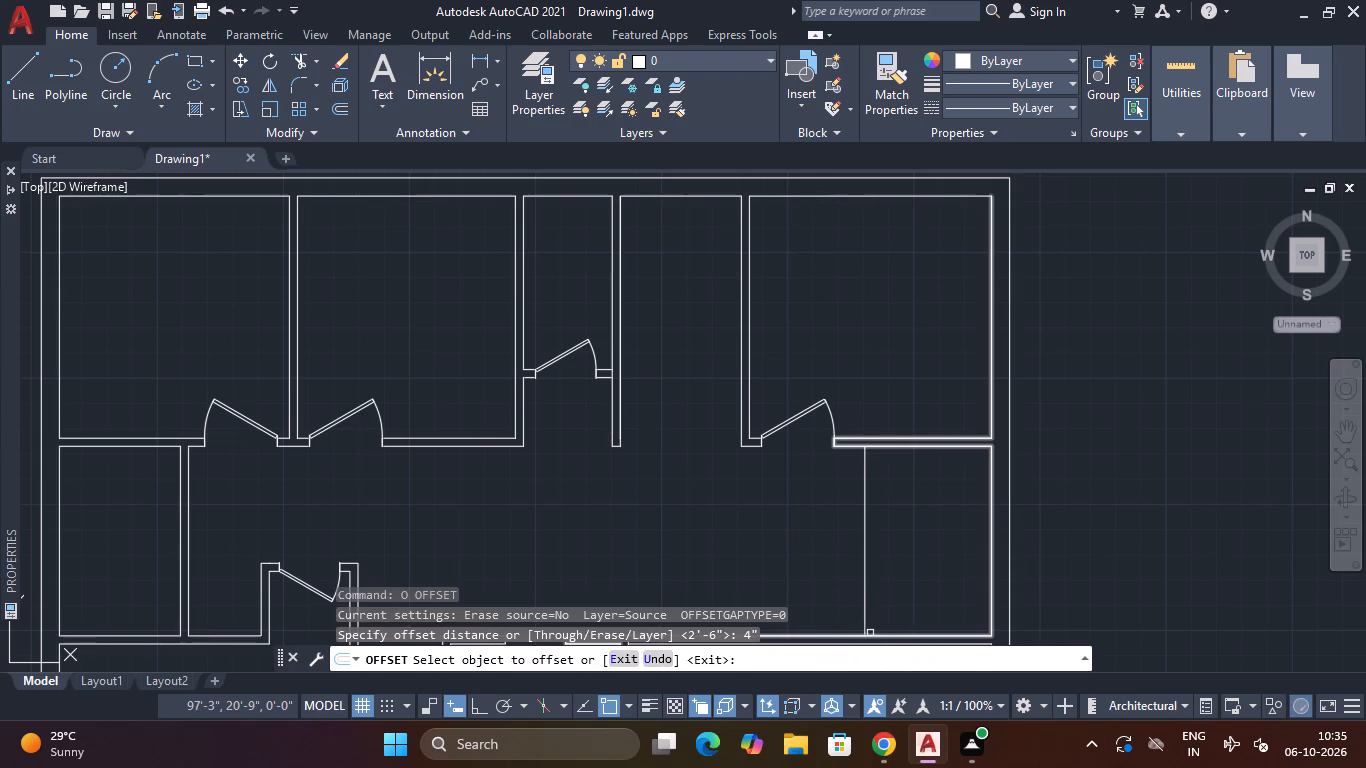
pyautogui.click(865, 596)
pyautogui.click(892, 597)
pyautogui.press('Escape')
pyautogui.press('Escape')
pyautogui.press('Escape')
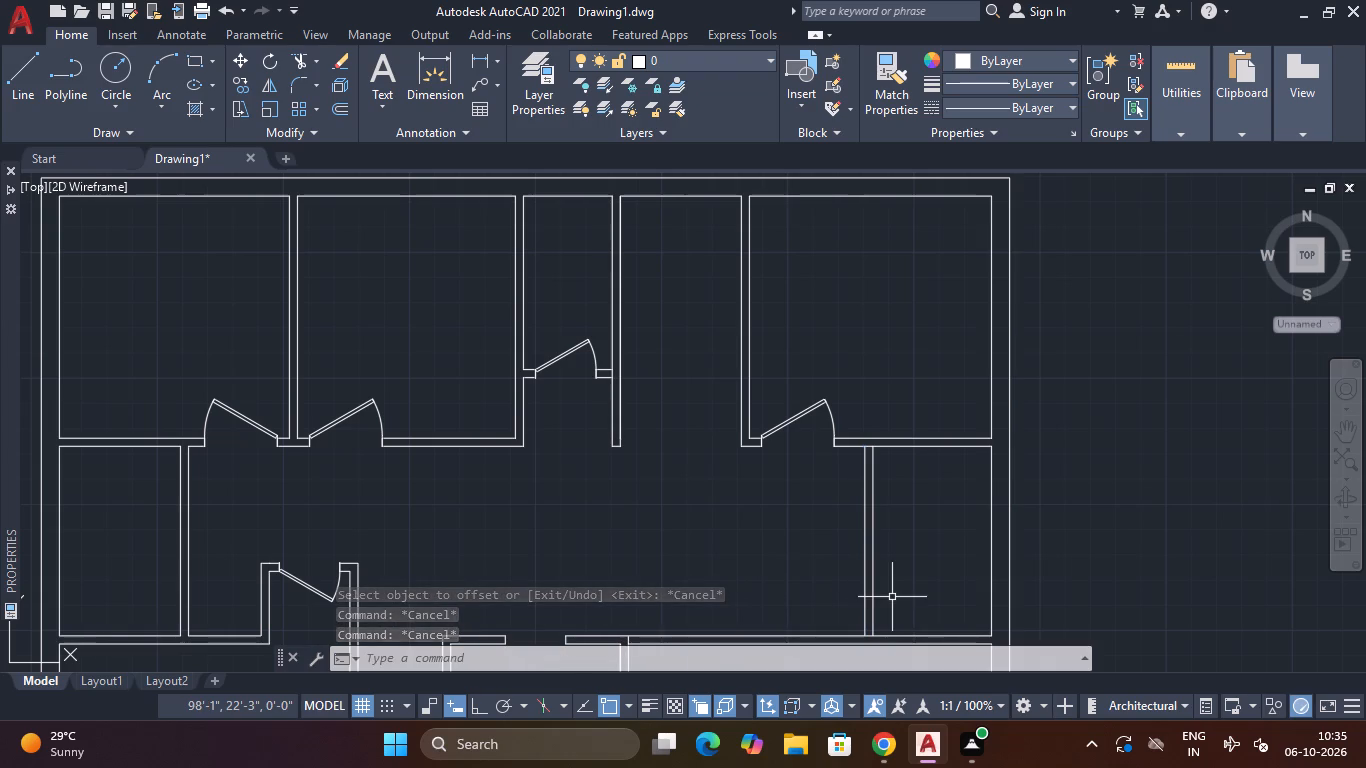
# Trim the hall's north wall line between the new partition's two lines to open the wall junction.
pyautogui.write('tr')
pyautogui.press('space')
pyautogui.scroll(3, 869, 432)
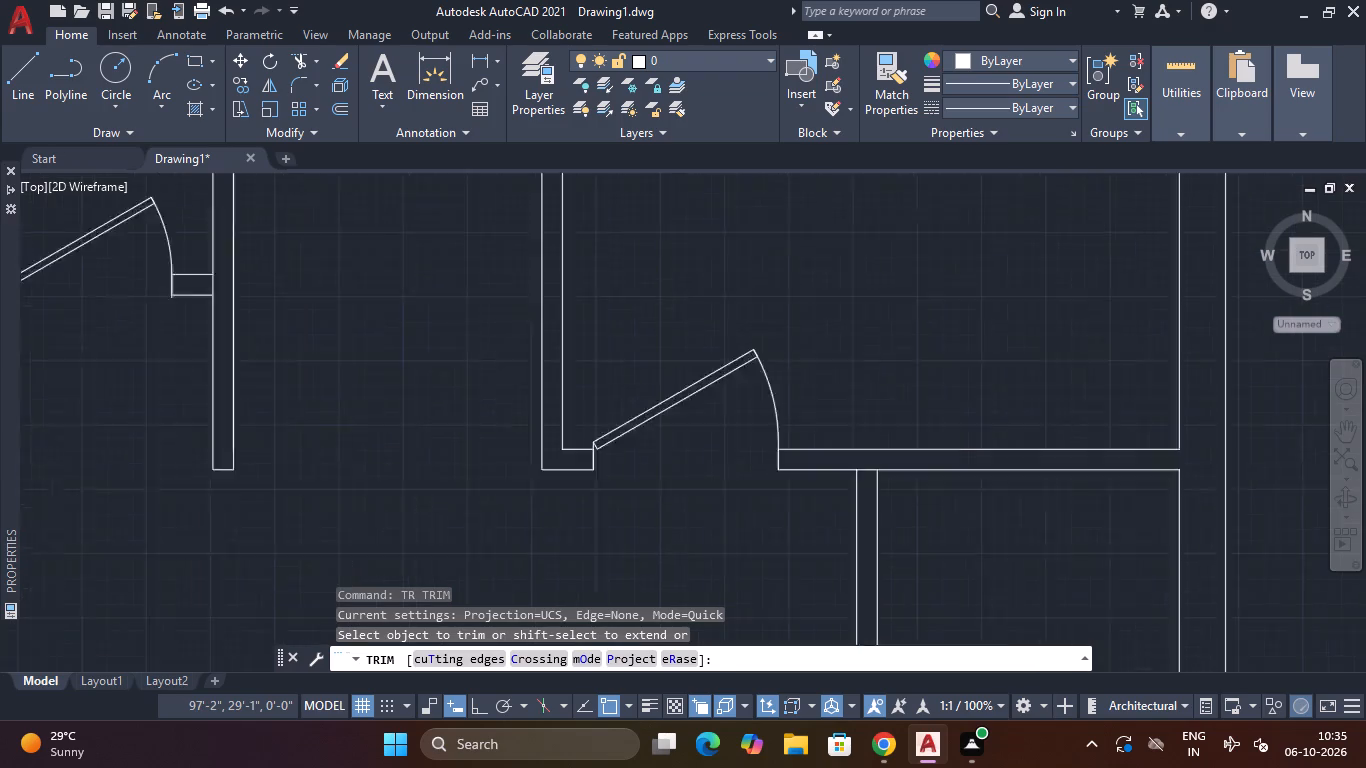
pyautogui.scroll(1, 869, 432)
pyautogui.click(870, 512)
pyautogui.click(866, 535)
pyautogui.scroll(-3, 866, 535)
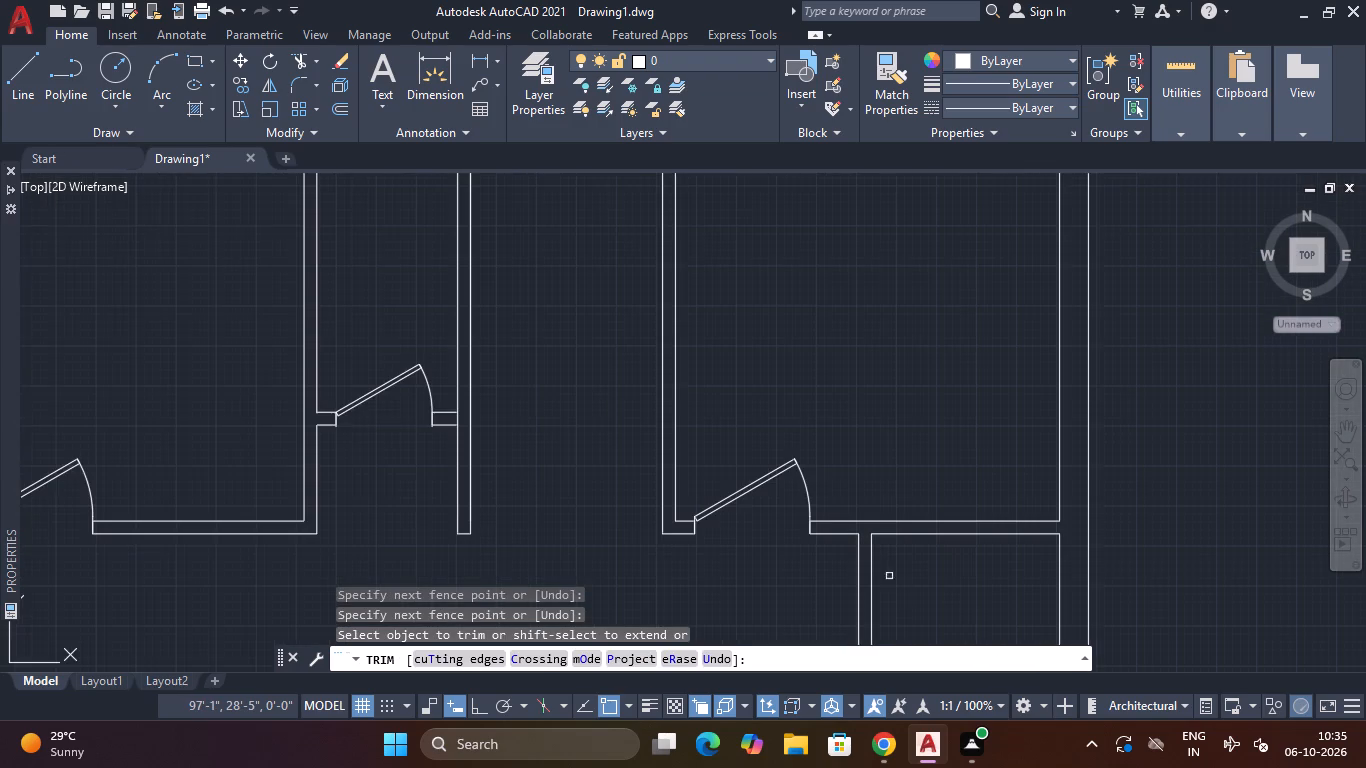
# Trim the hall's south wall line between the new partition's two lines to open the junction there too.
pyautogui.moveTo(903, 606); pyautogui.dragTo(986, 451, button='middle')
pyautogui.moveTo(1000, 420); pyautogui.dragTo(1022, 375, button='middle')
pyautogui.moveTo(994, 531); pyautogui.dragTo(996, 368, button='middle')
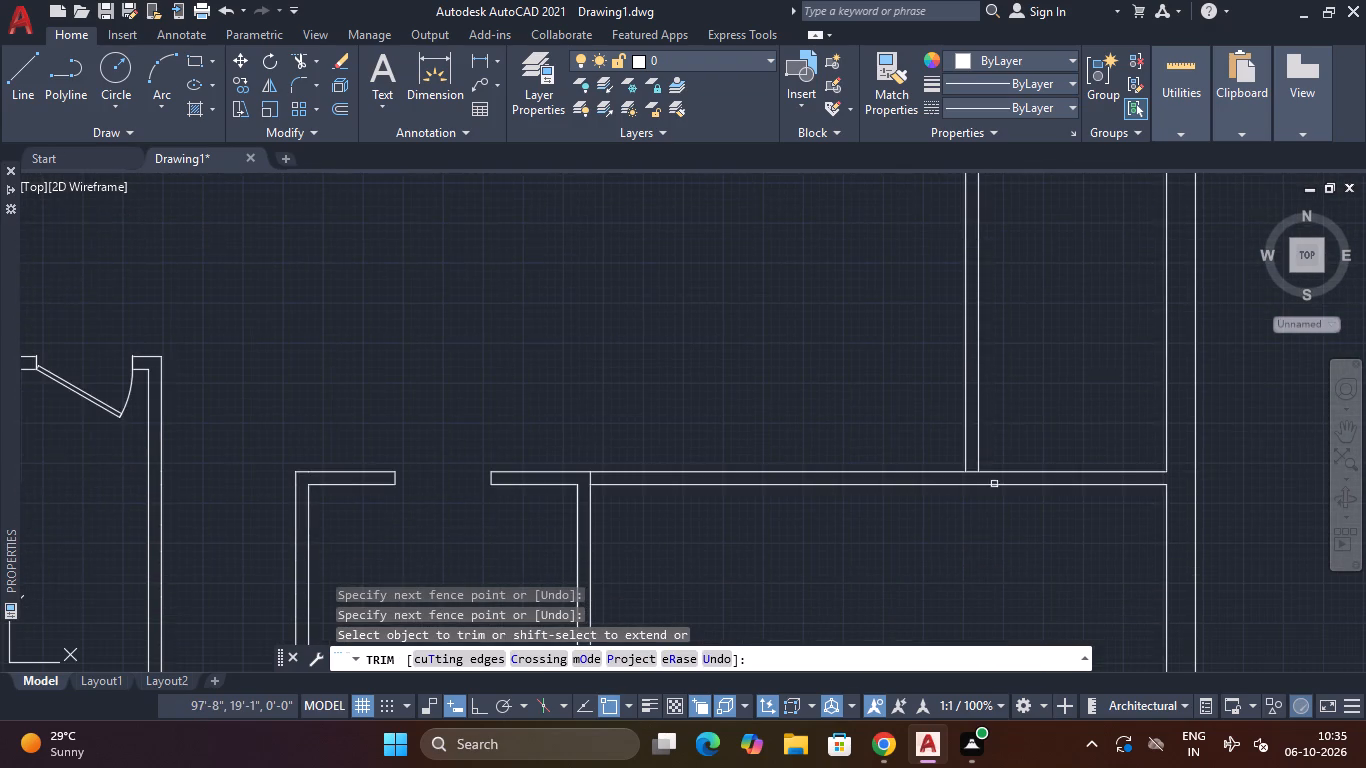
pyautogui.scroll(4, 974, 492)
pyautogui.click(966, 350)
pyautogui.click(950, 384)
pyautogui.scroll(-4, 953, 387)
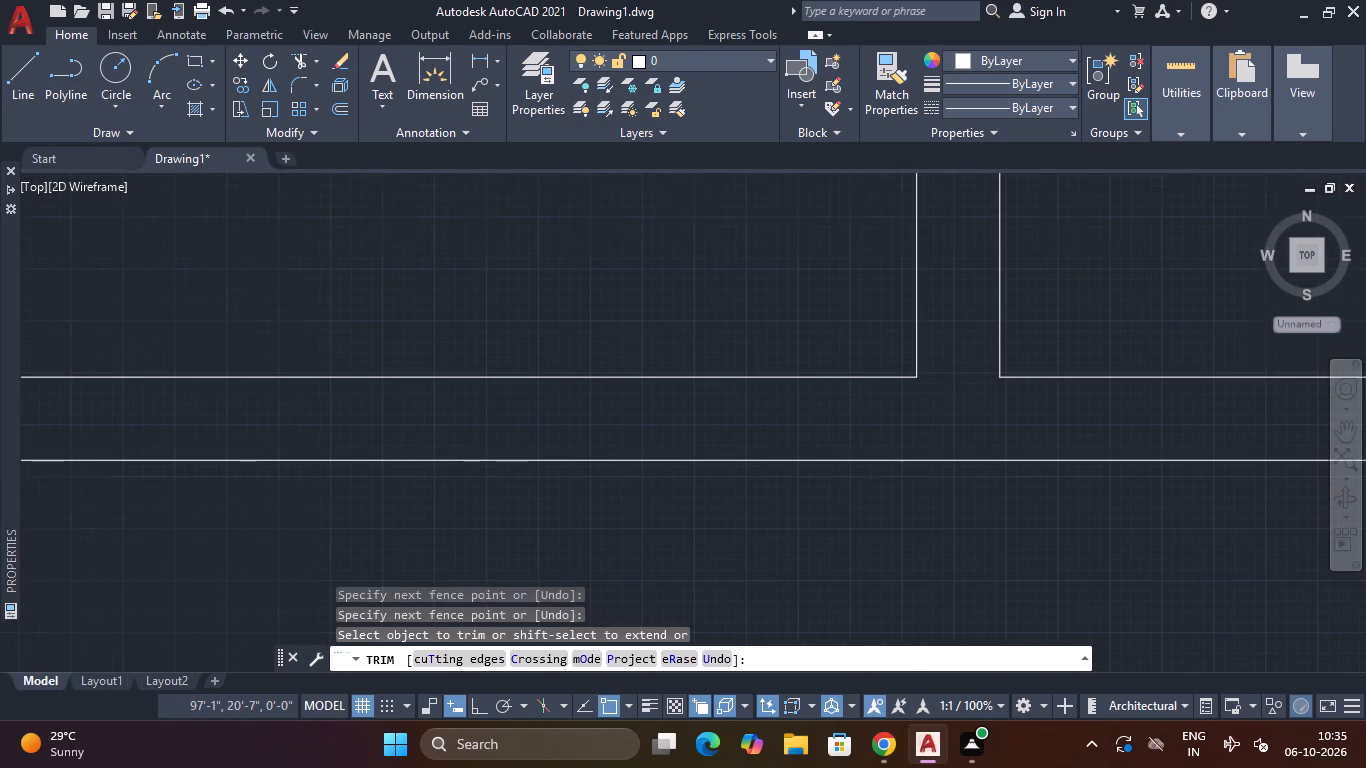
pyautogui.moveTo(1018, 309); pyautogui.dragTo(996, 415, button='middle')
pyautogui.press('Escape')
pyautogui.scroll(-2, 996, 415)
pyautogui.middleClick(983, 448)
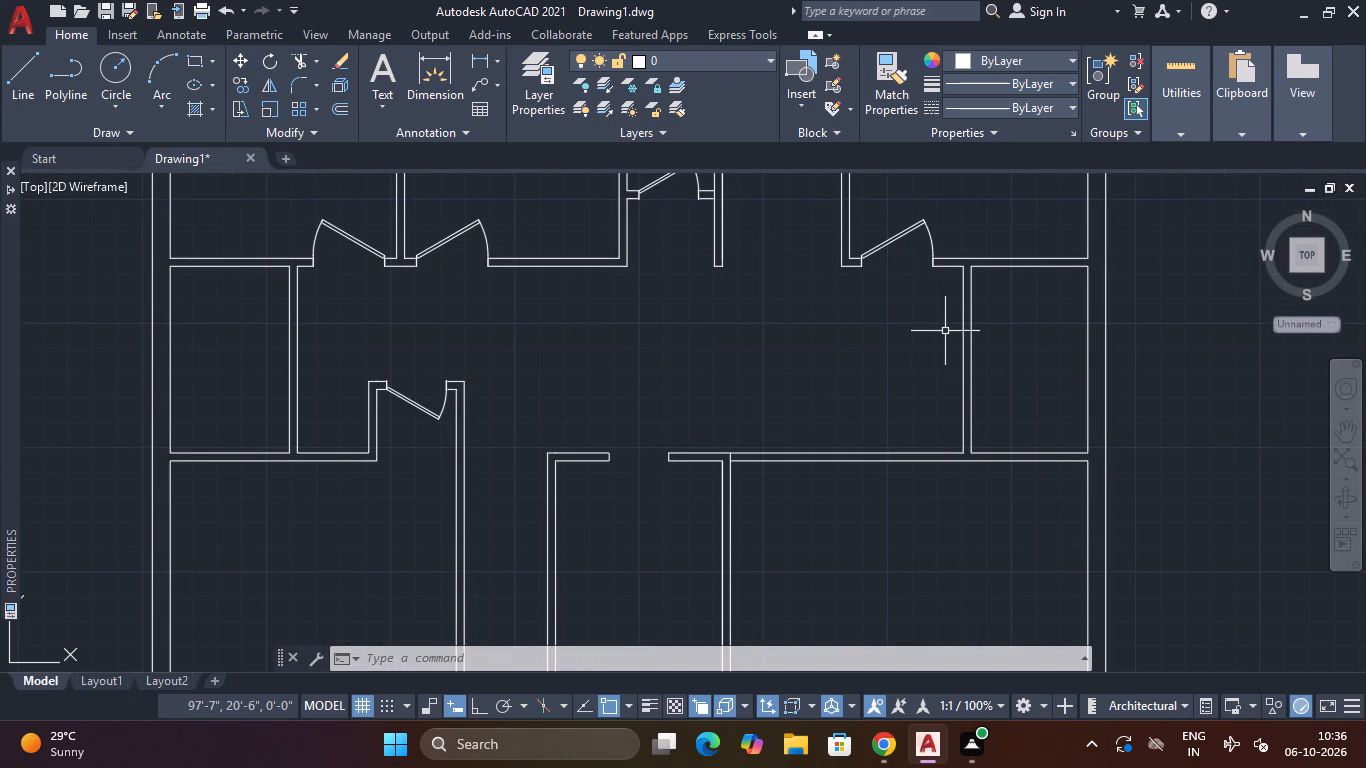
# Draw a short horizontal line across the new partition's thickness at its midpoint.
pyautogui.write('l')
pyautogui.press('space')
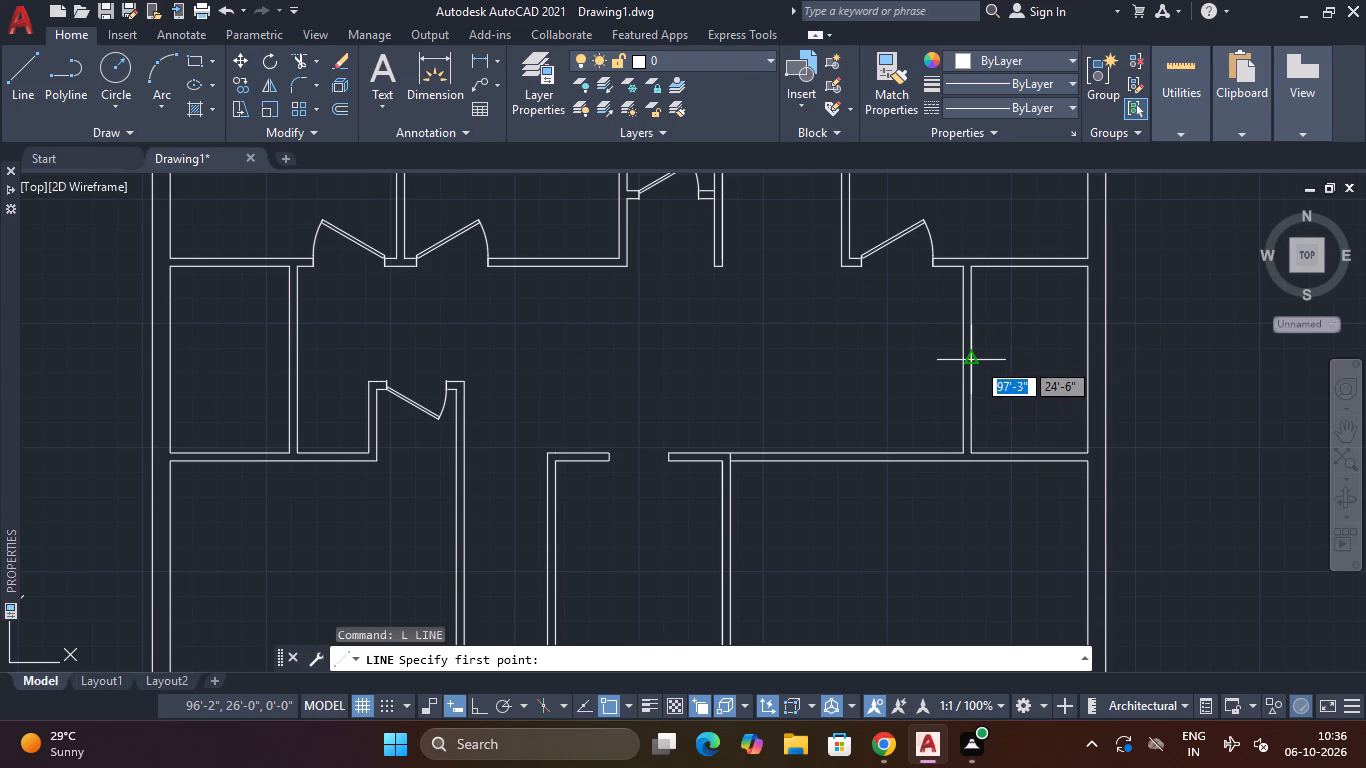
pyautogui.click(976, 360)
pyautogui.scroll(4, 976, 360)
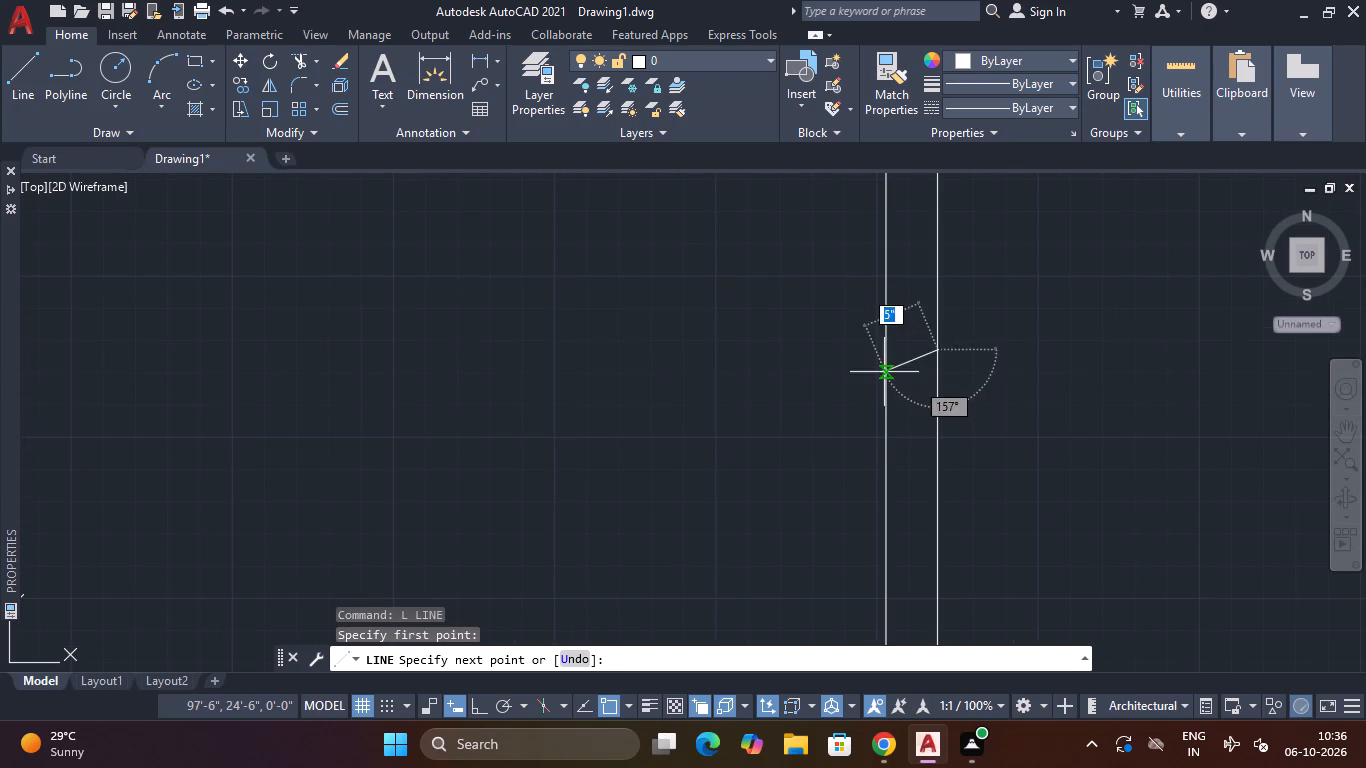
pyautogui.click(888, 351)
pyautogui.press('`')
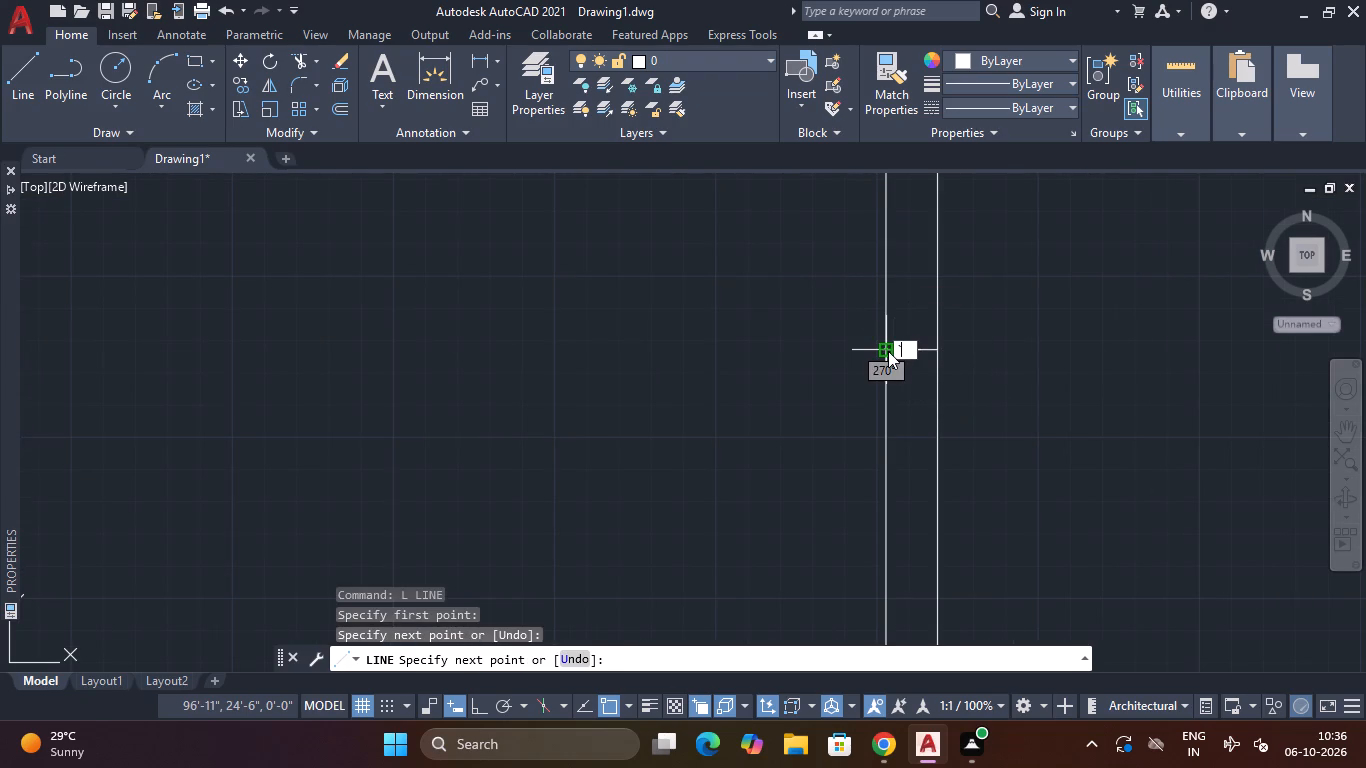
pyautogui.press('Escape')
pyautogui.click(888, 351)
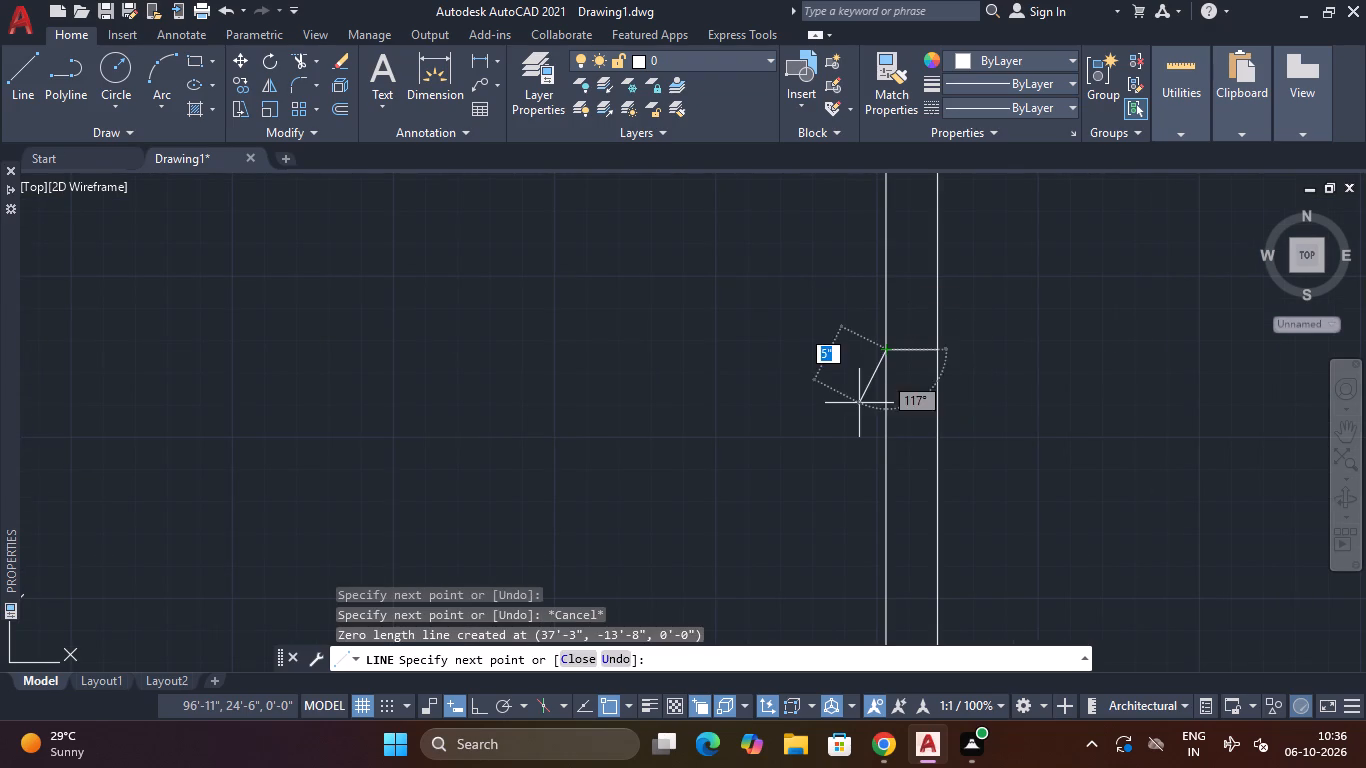
pyautogui.press('Escape')
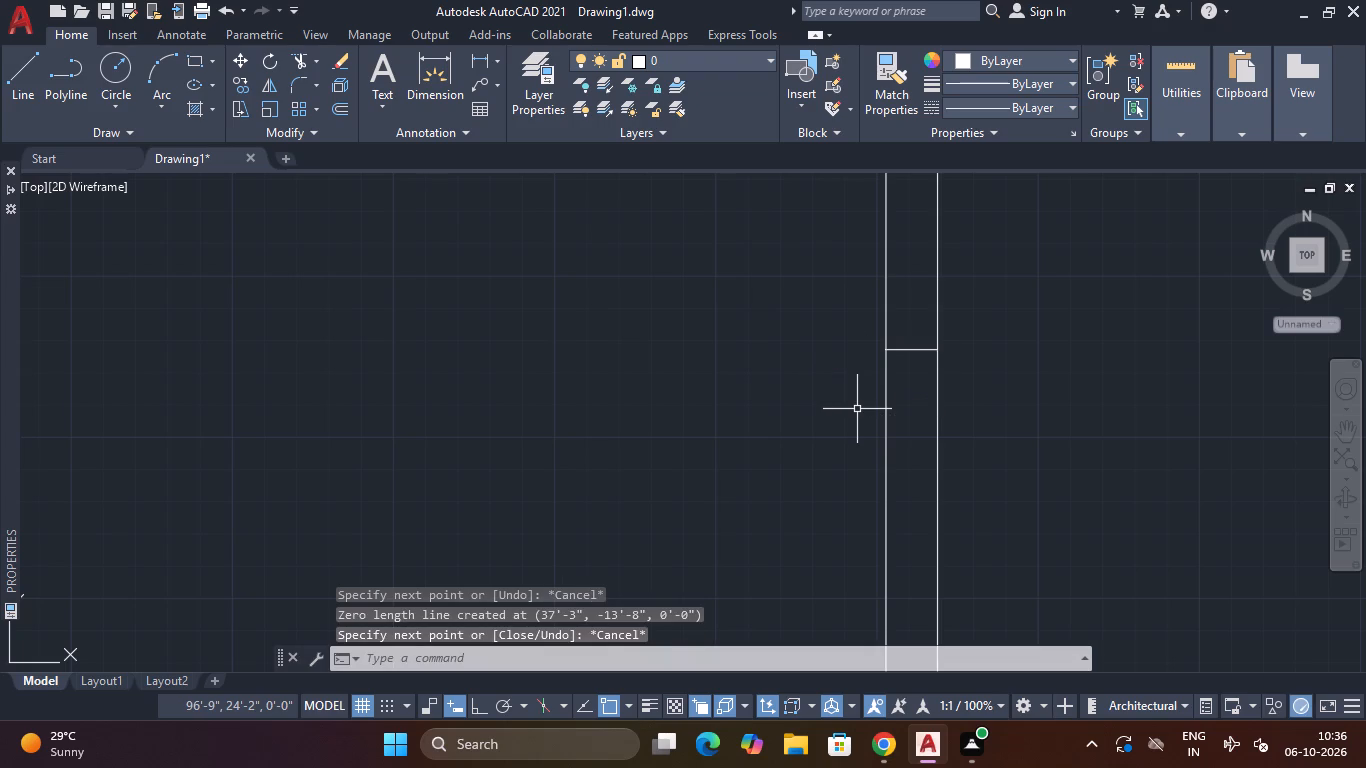
# Offset the partition's midpoint cross line 1'6" to the south and to the north.
pyautogui.write('o')
pyautogui.press('space')
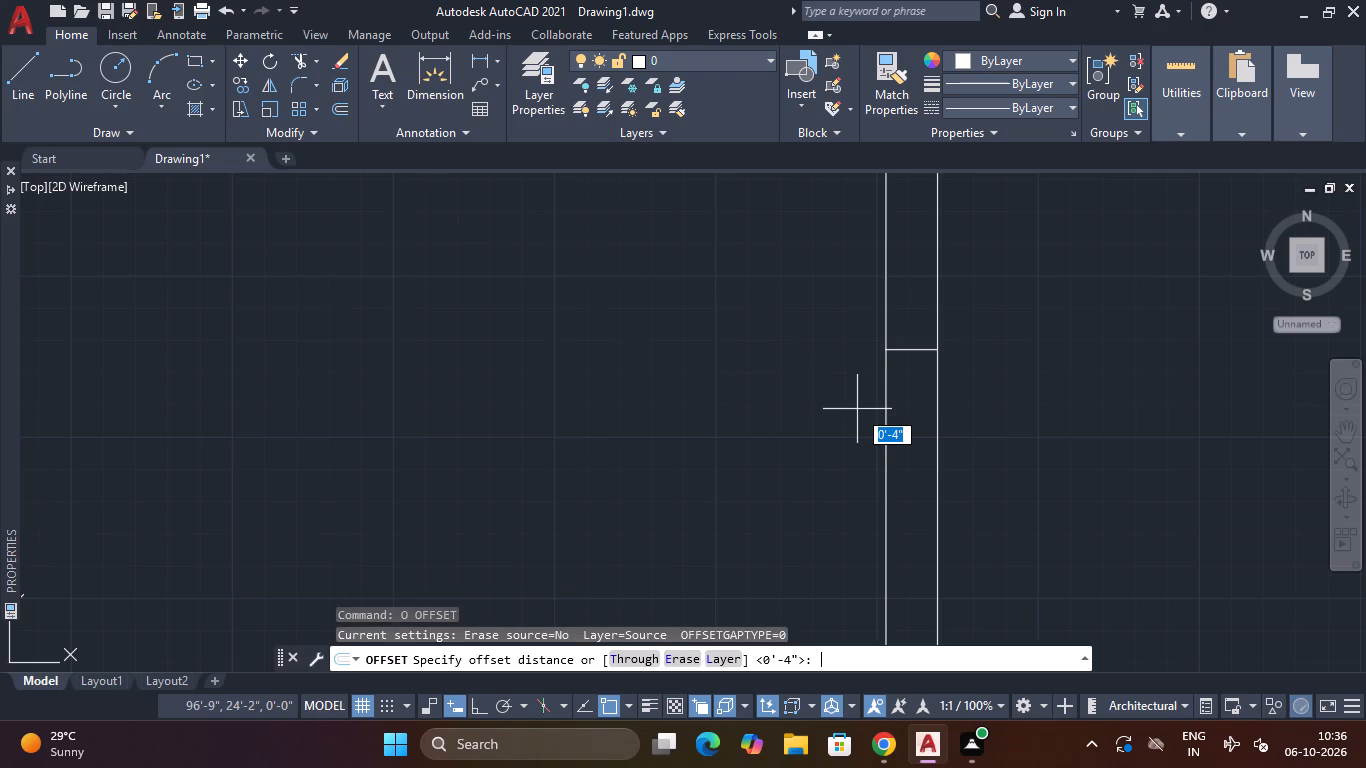
pyautogui.press('1')
pyautogui.write('\'6"')
pyautogui.press('Return')
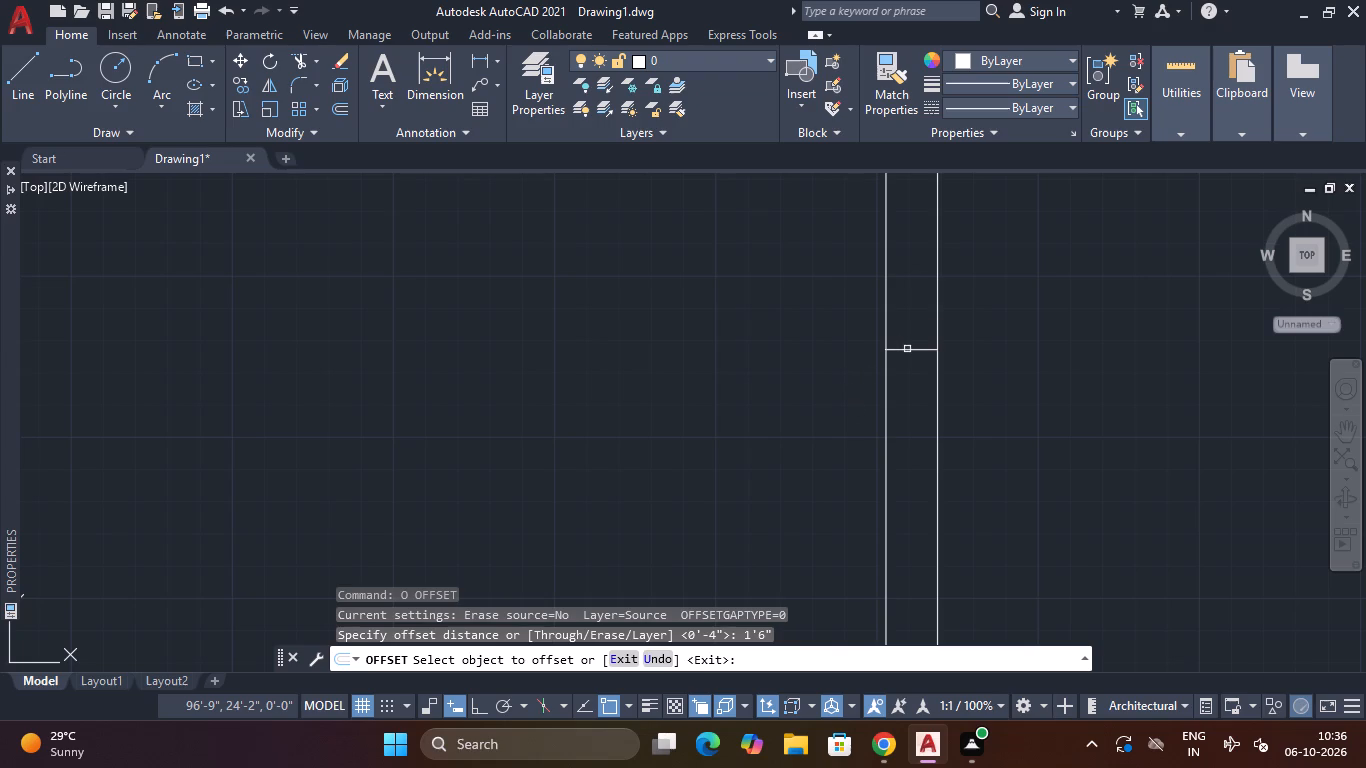
pyautogui.click(907, 349)
pyautogui.click(916, 497)
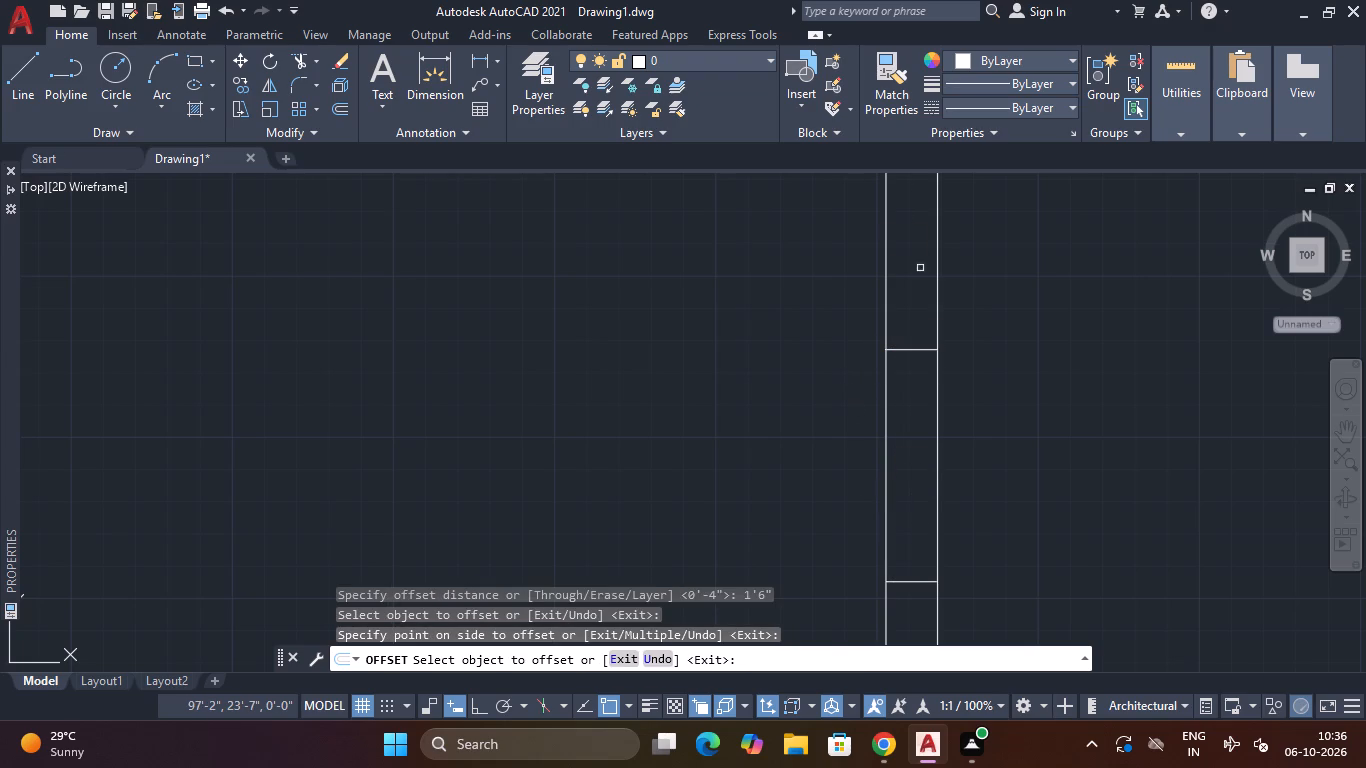
pyautogui.click(903, 351)
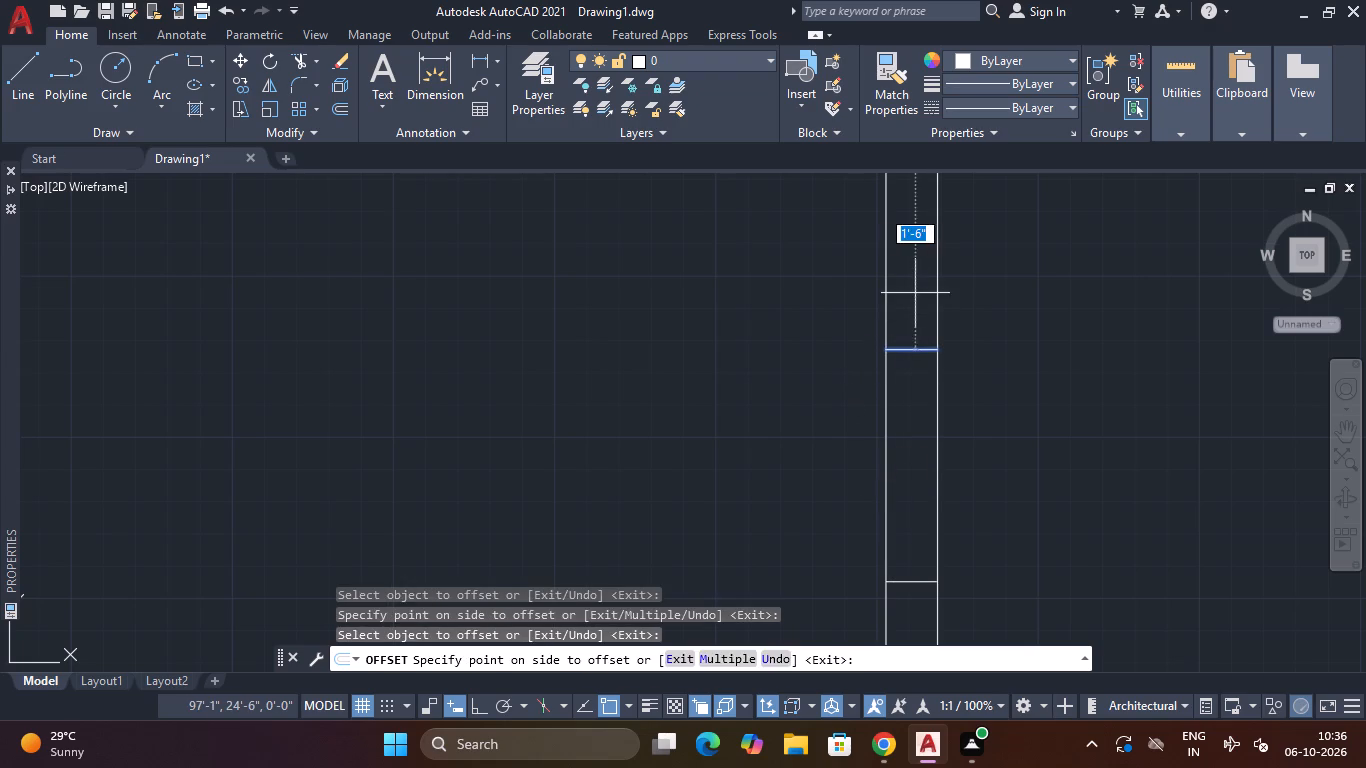
pyautogui.click(915, 293)
pyautogui.scroll(-4, 915, 293)
pyautogui.press('Escape')
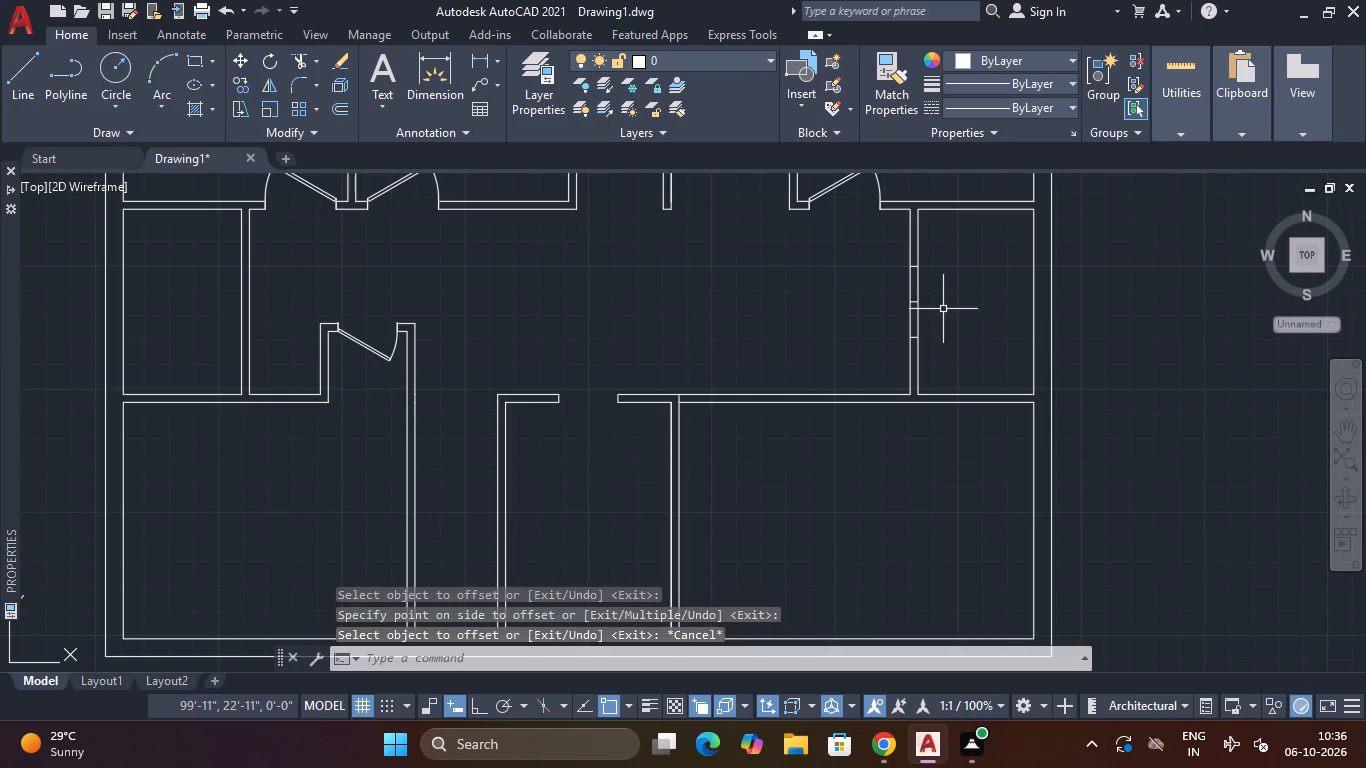
# Offset the partition's midpoint cross line 2' to the north and to the south.
pyautogui.moveTo(935, 308); pyautogui.dragTo(974, 343, button='middle')
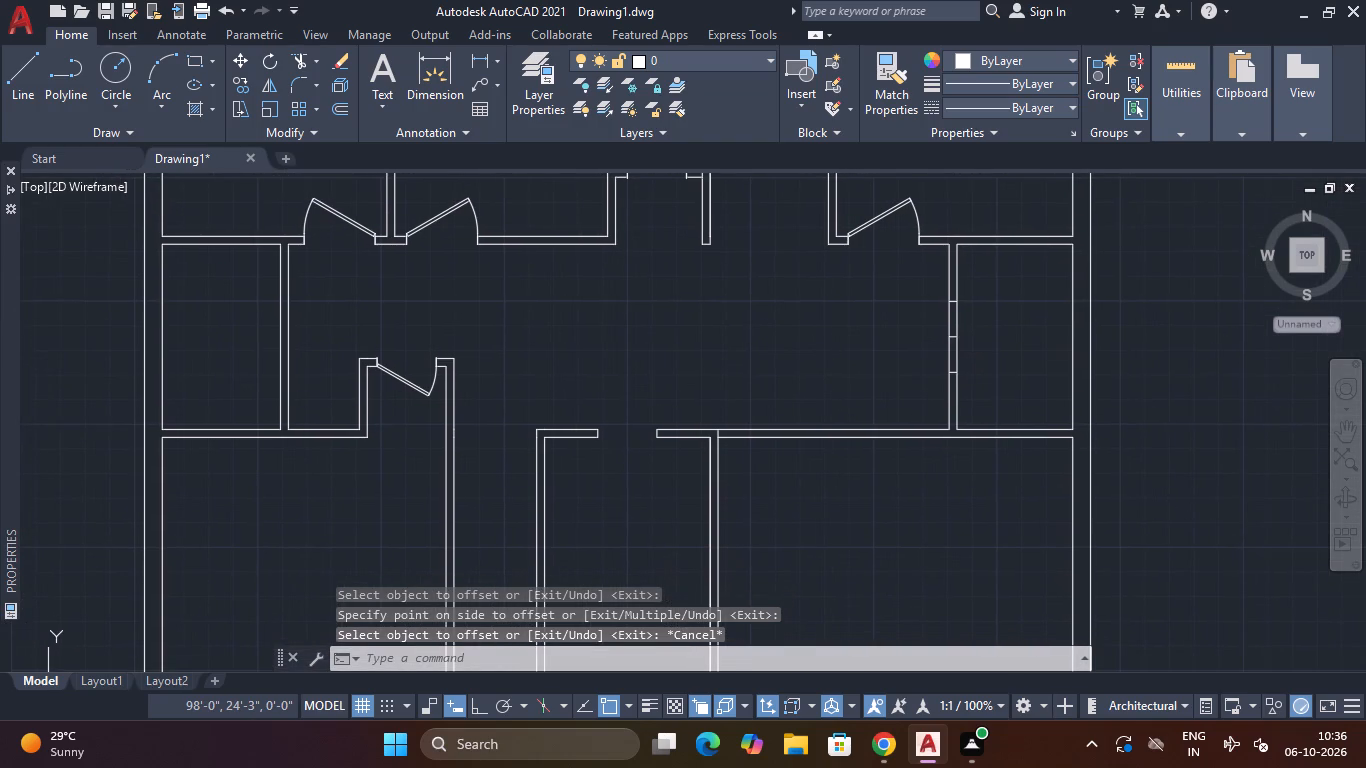
pyautogui.scroll(2, 968, 339)
pyautogui.scroll(-1, 968, 339)
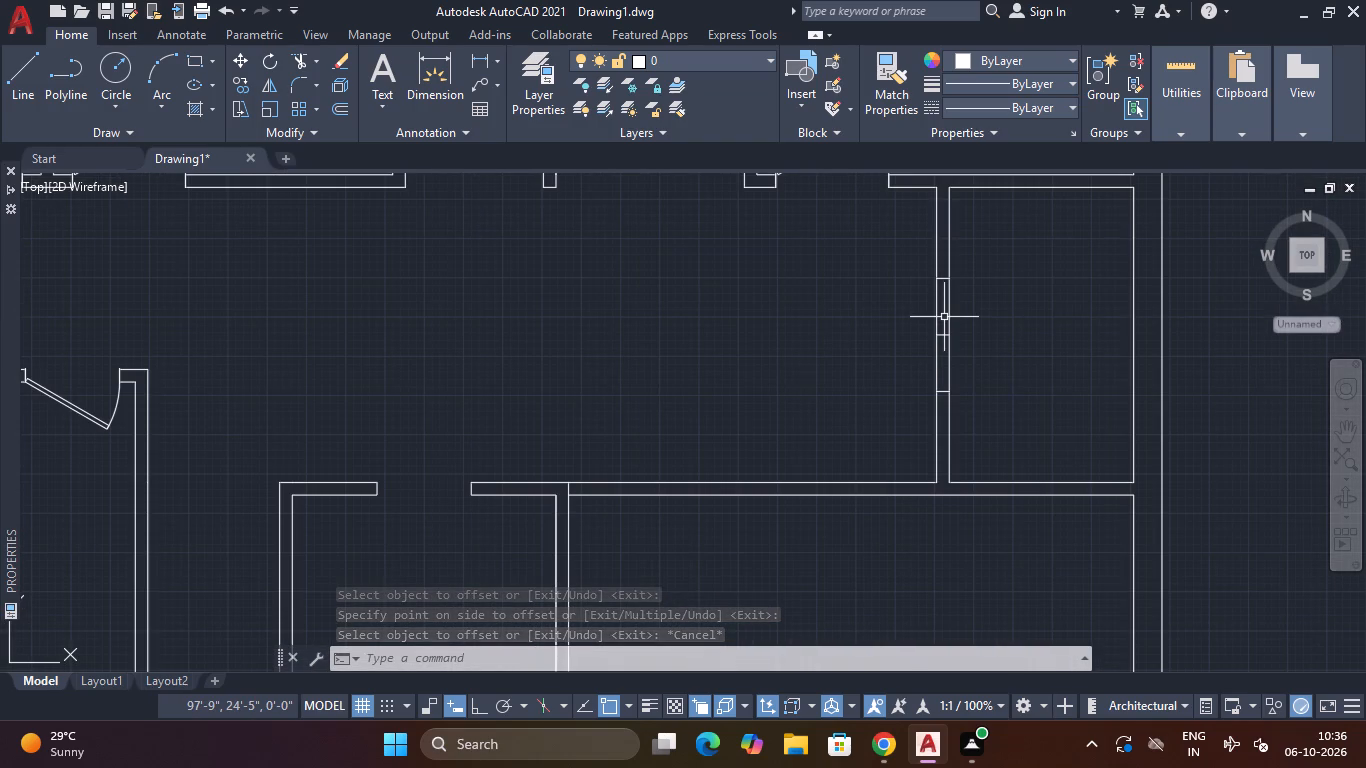
pyautogui.write('o')
pyautogui.press('space')
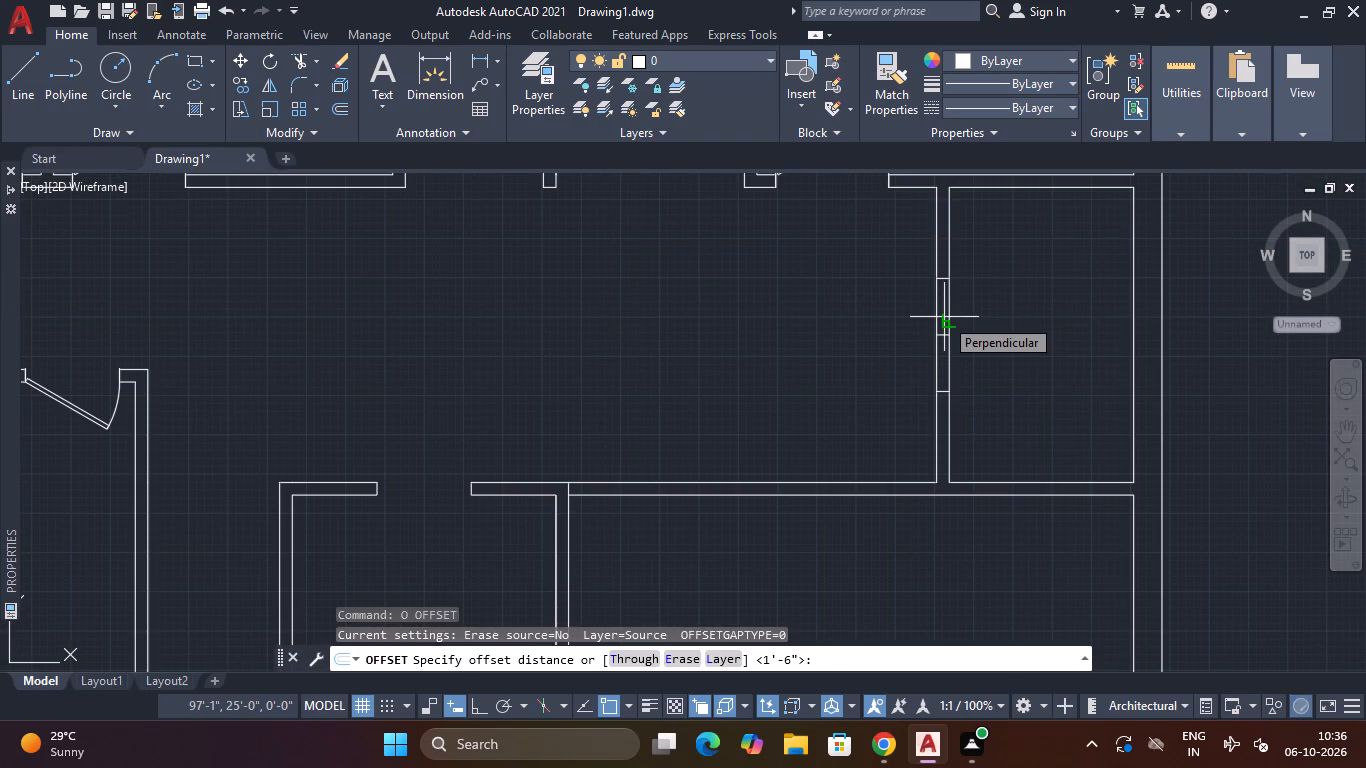
pyautogui.press('4')
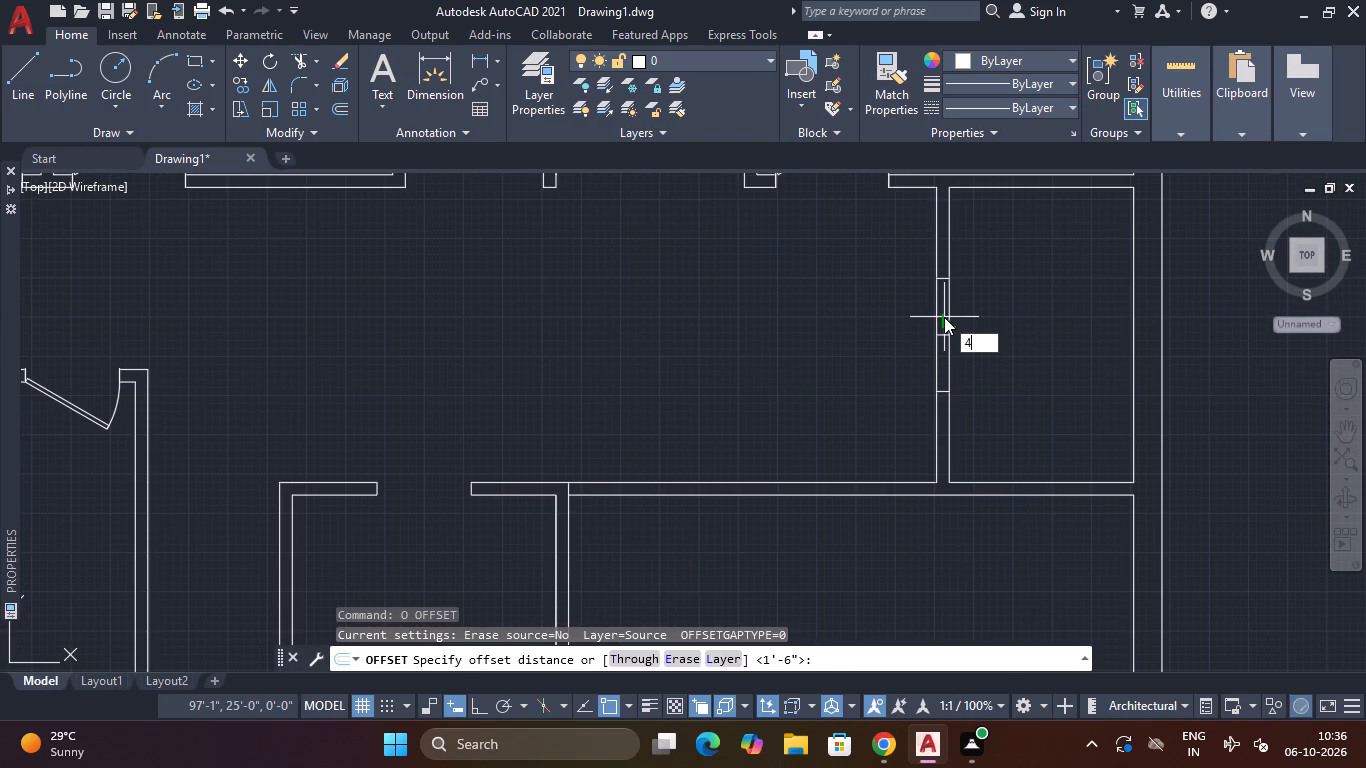
pyautogui.press('BackSpace')
pyautogui.write("2'")
pyautogui.press('Return')
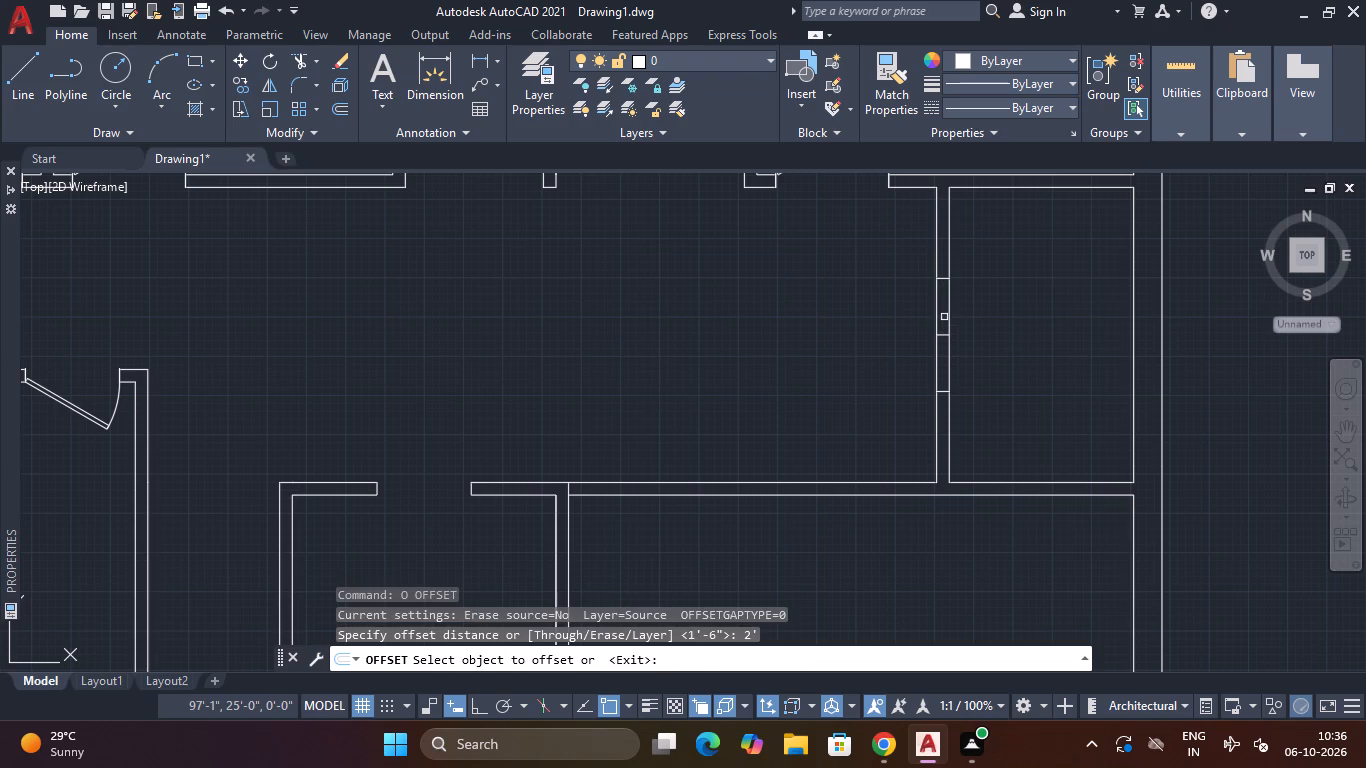
pyautogui.scroll(1, 932, 297)
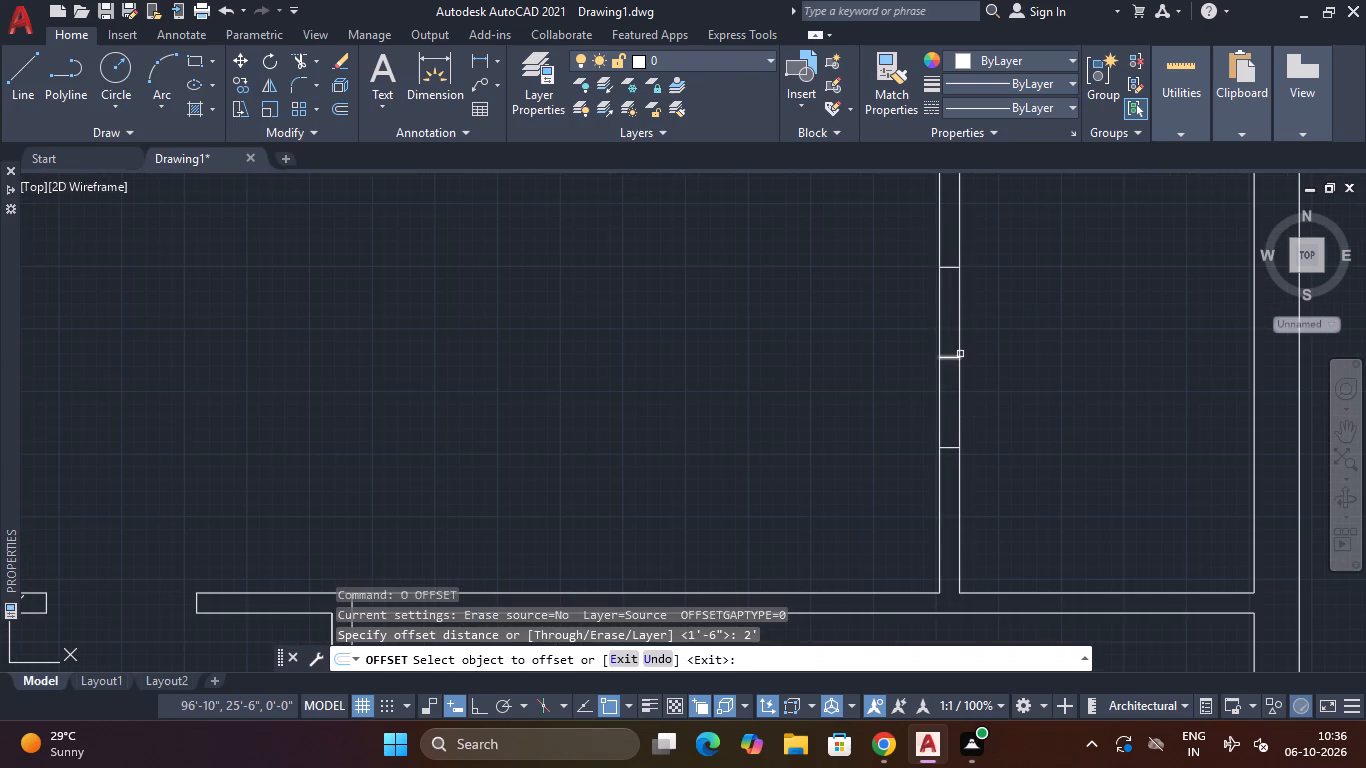
pyautogui.click(952, 354)
pyautogui.click(946, 356)
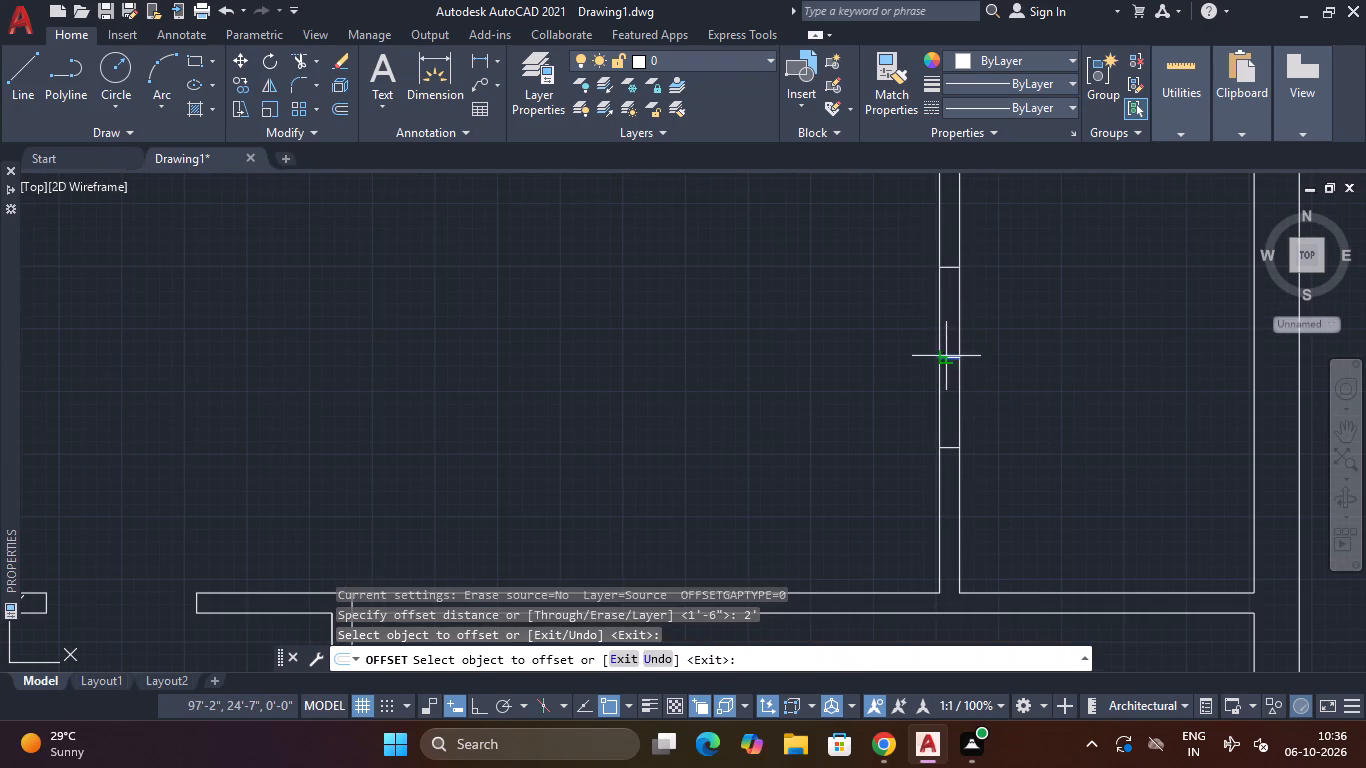
pyautogui.click(945, 291)
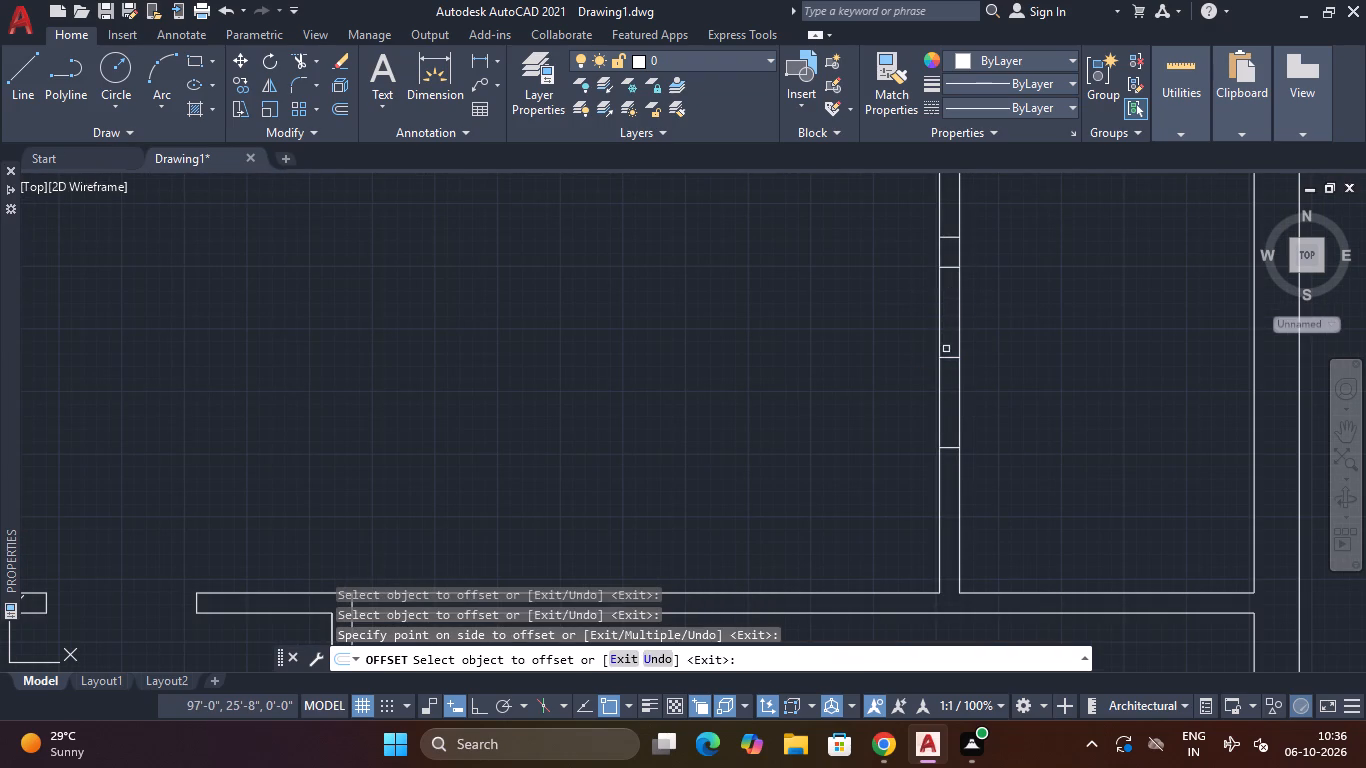
pyautogui.click(945, 358)
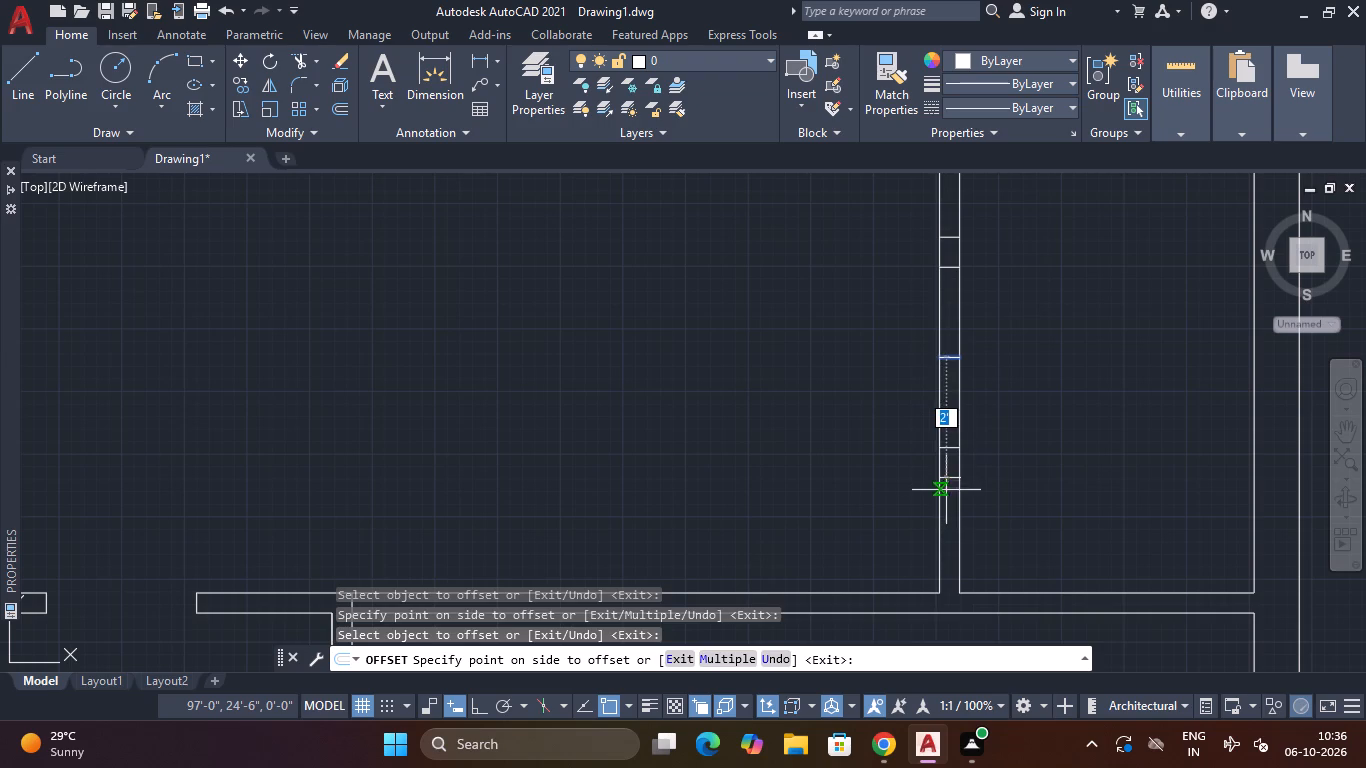
pyautogui.click(947, 497)
pyautogui.press('Escape')
# Trim the partition's side and cross lines from the northern 2' offset line down to the southern 1'6" offset line to form an opening.
pyautogui.write('tr')
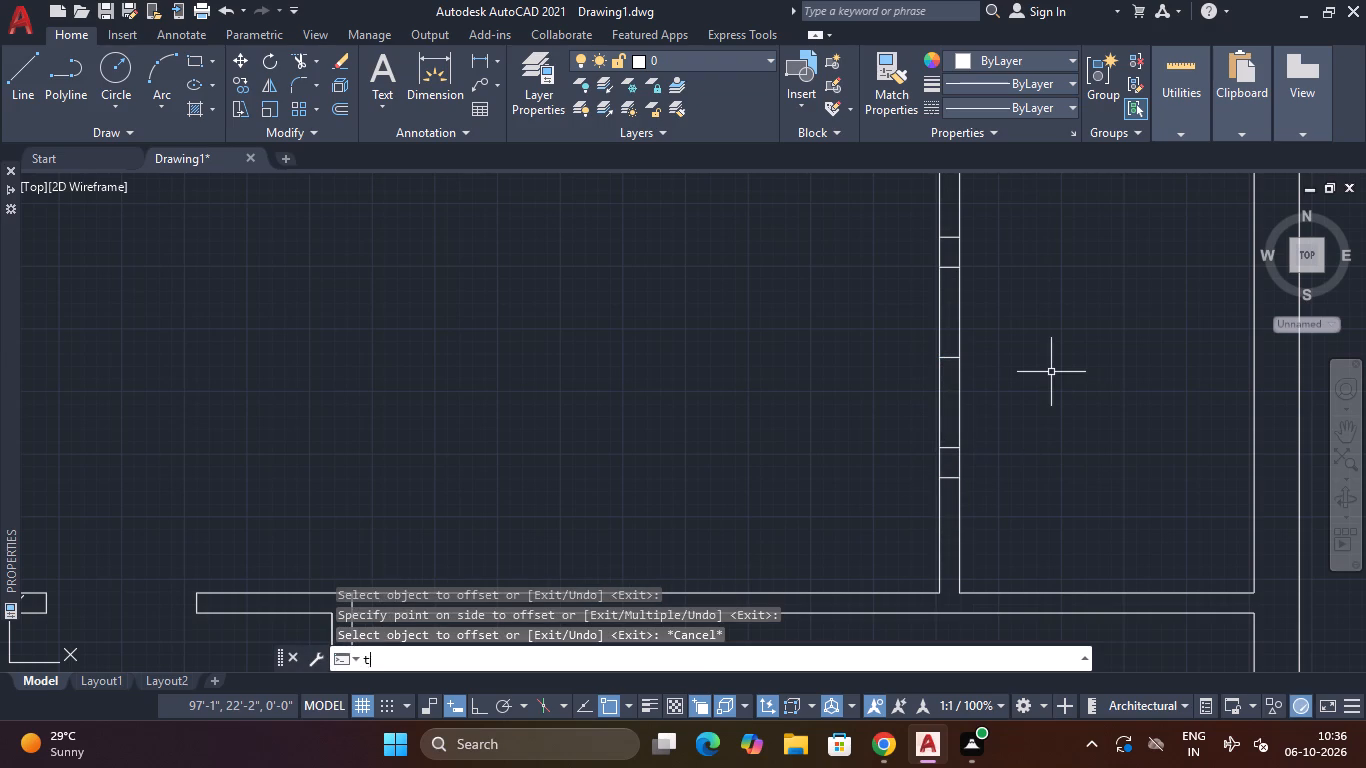
pyautogui.press('space')
pyautogui.click(1018, 307)
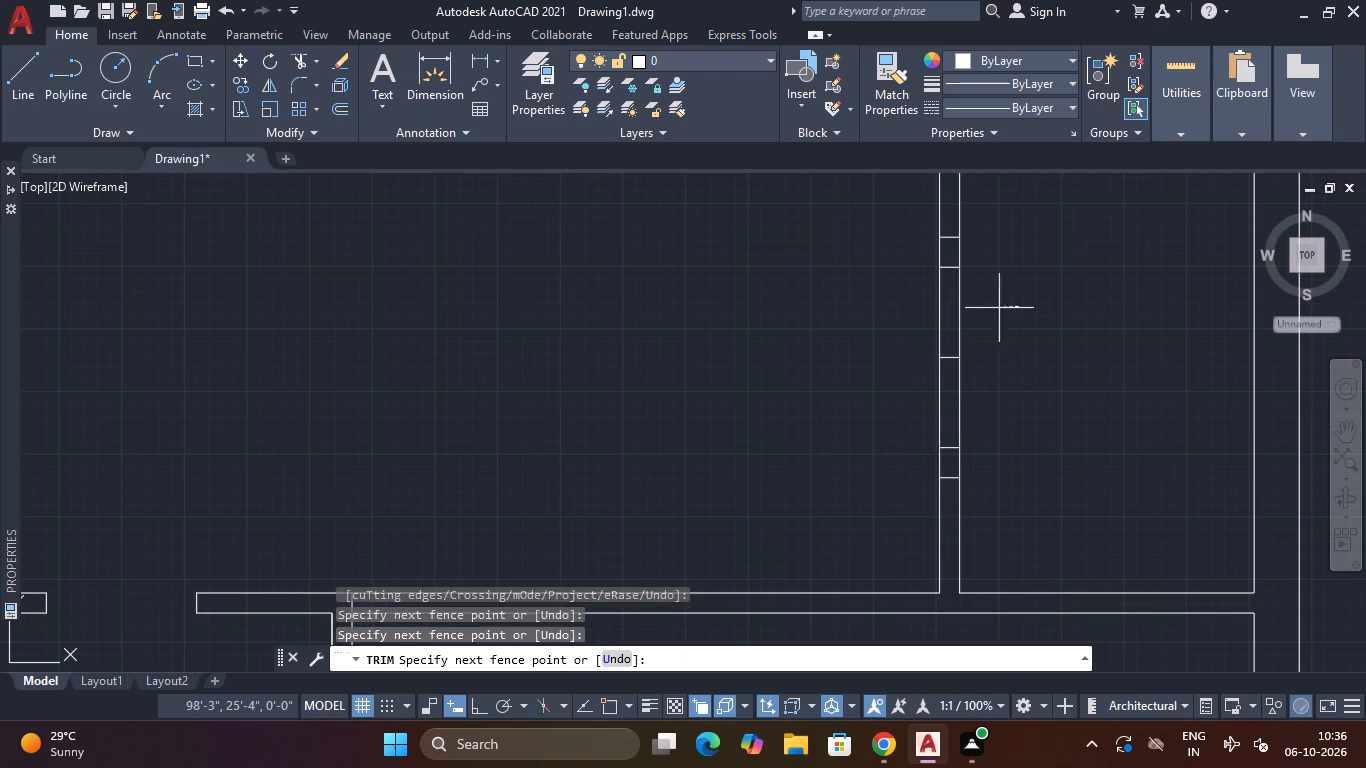
pyautogui.click(942, 328)
pyautogui.click(988, 324)
pyautogui.click(927, 333)
pyautogui.moveTo(916, 375); pyautogui.dragTo(929, 380)
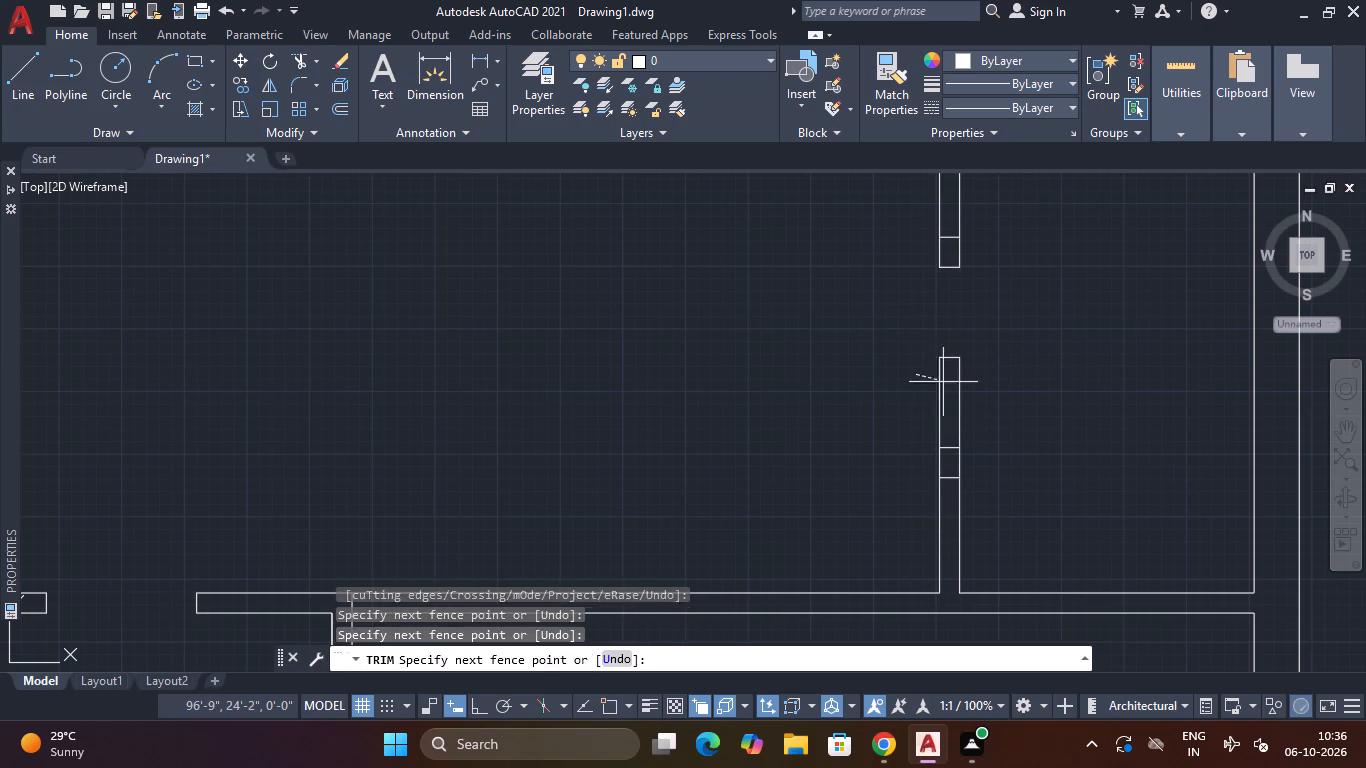
pyautogui.click(981, 383)
pyautogui.click(941, 361)
pyautogui.click(948, 348)
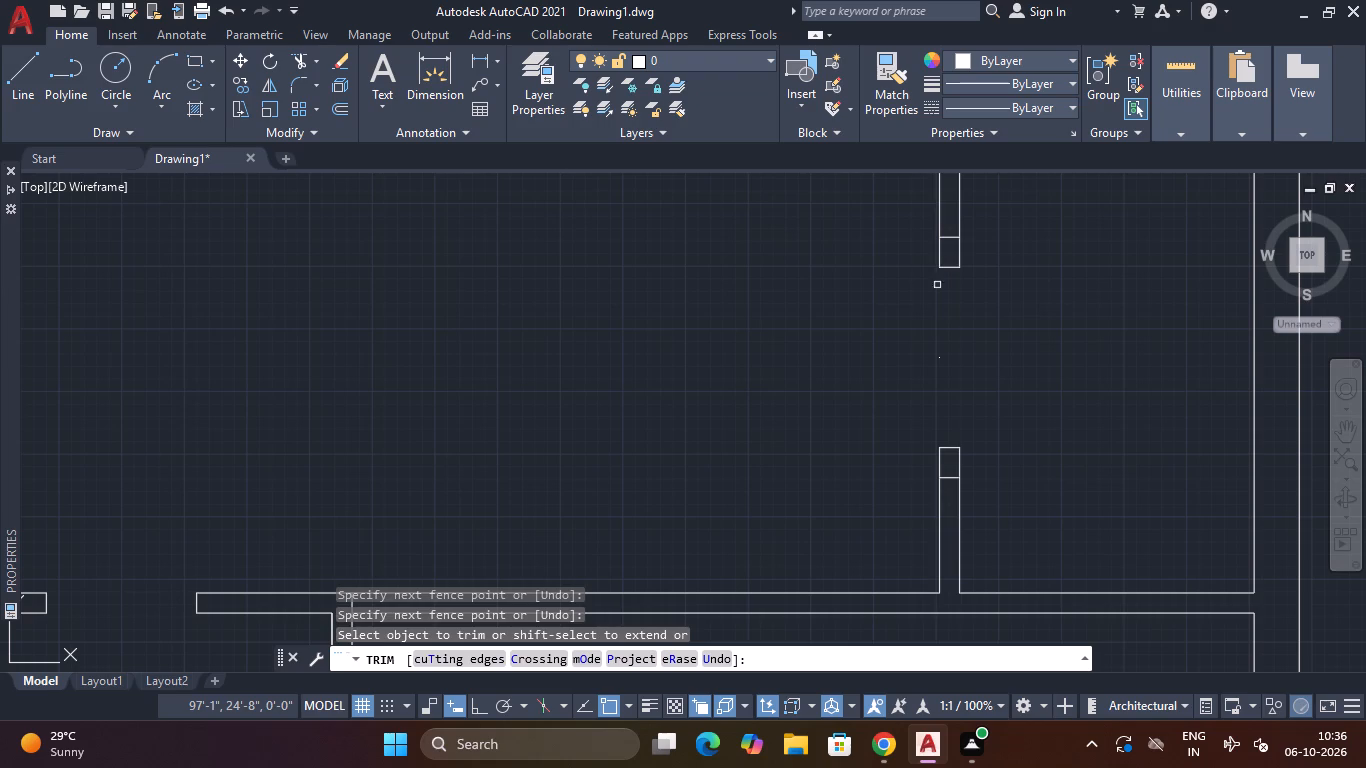
pyautogui.click(970, 245)
pyautogui.click(930, 255)
pyautogui.click(946, 253)
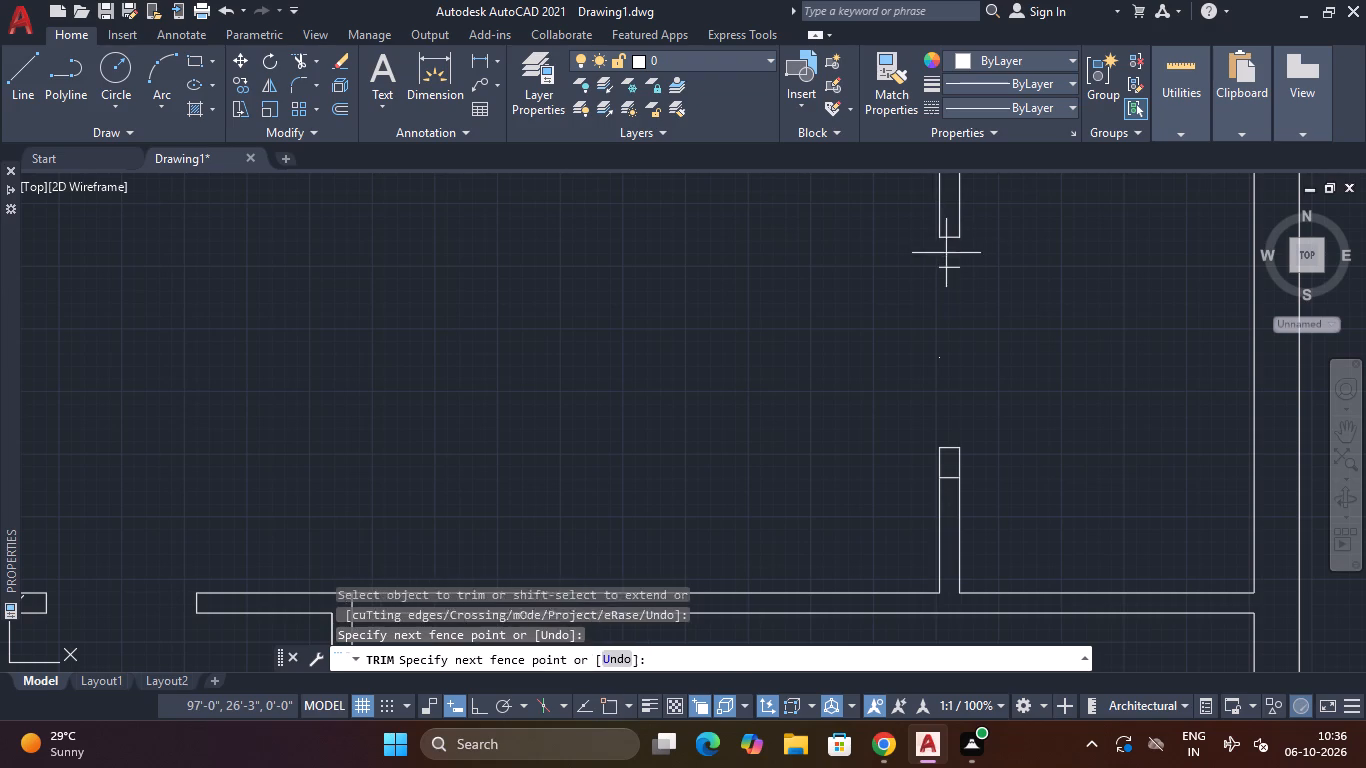
pyautogui.click(957, 280)
# Erase the tiny leftover line fragment inside the opening of the hall partition.
pyautogui.click(940, 358)
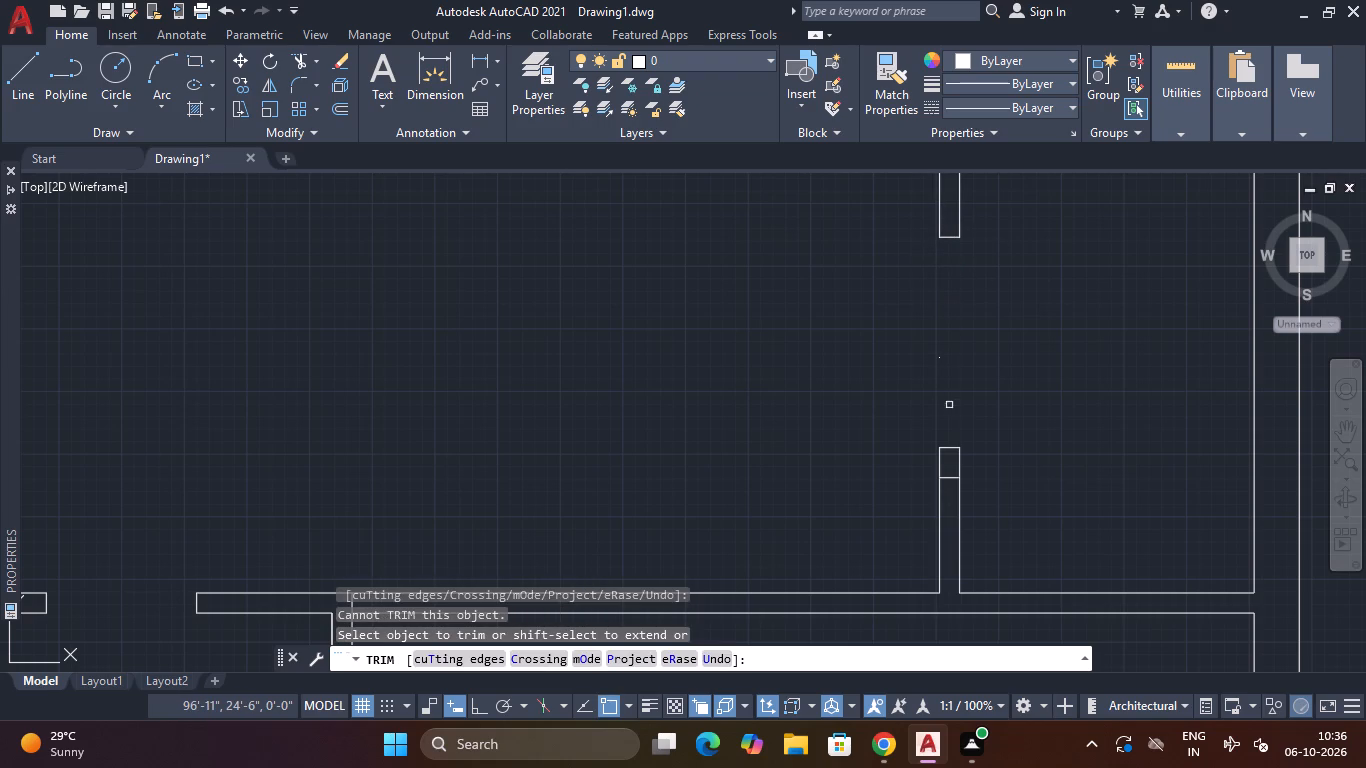
pyautogui.scroll(8, 955, 347)
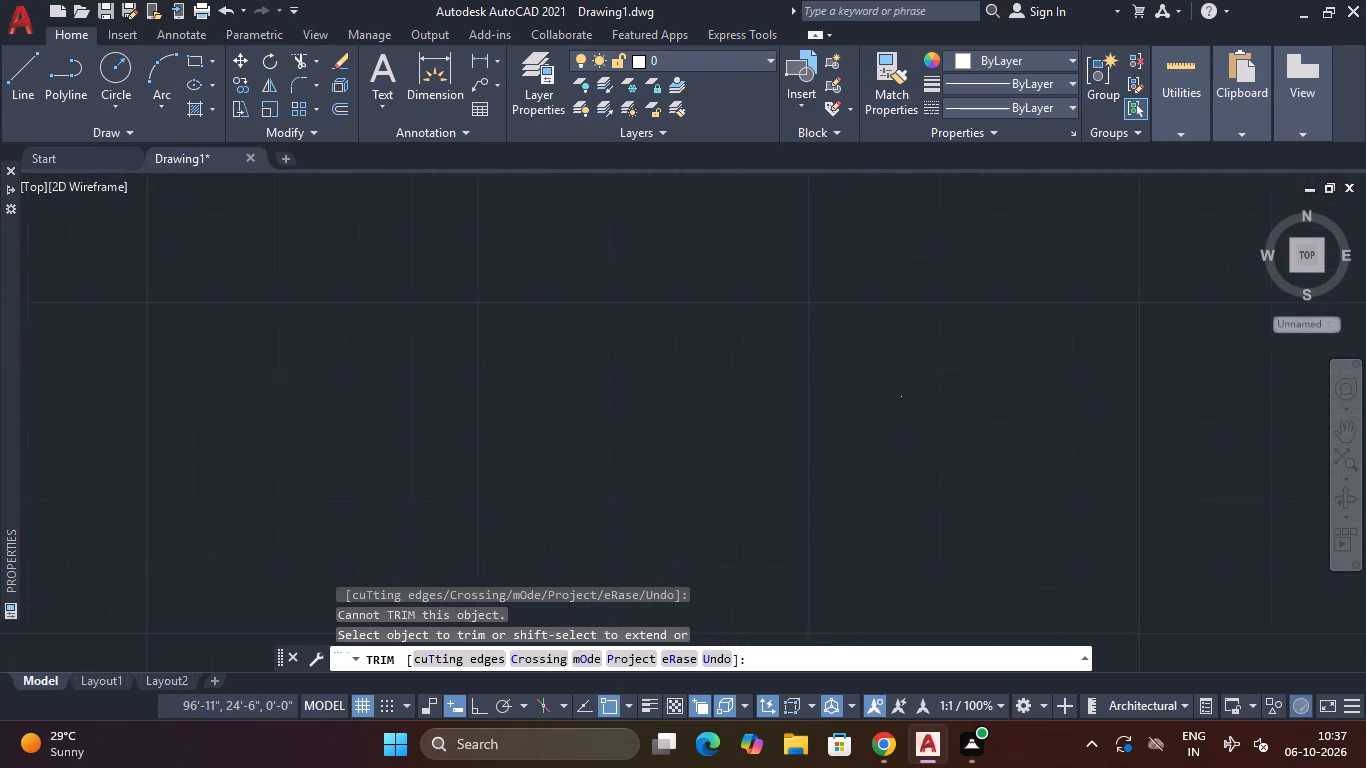
pyautogui.scroll(1, 943, 385)
pyautogui.scroll(4, 848, 434)
pyautogui.scroll(2, 759, 304)
pyautogui.moveTo(760, 301); pyautogui.dragTo(758, 387, button='middle')
pyautogui.scroll(7, 800, 319)
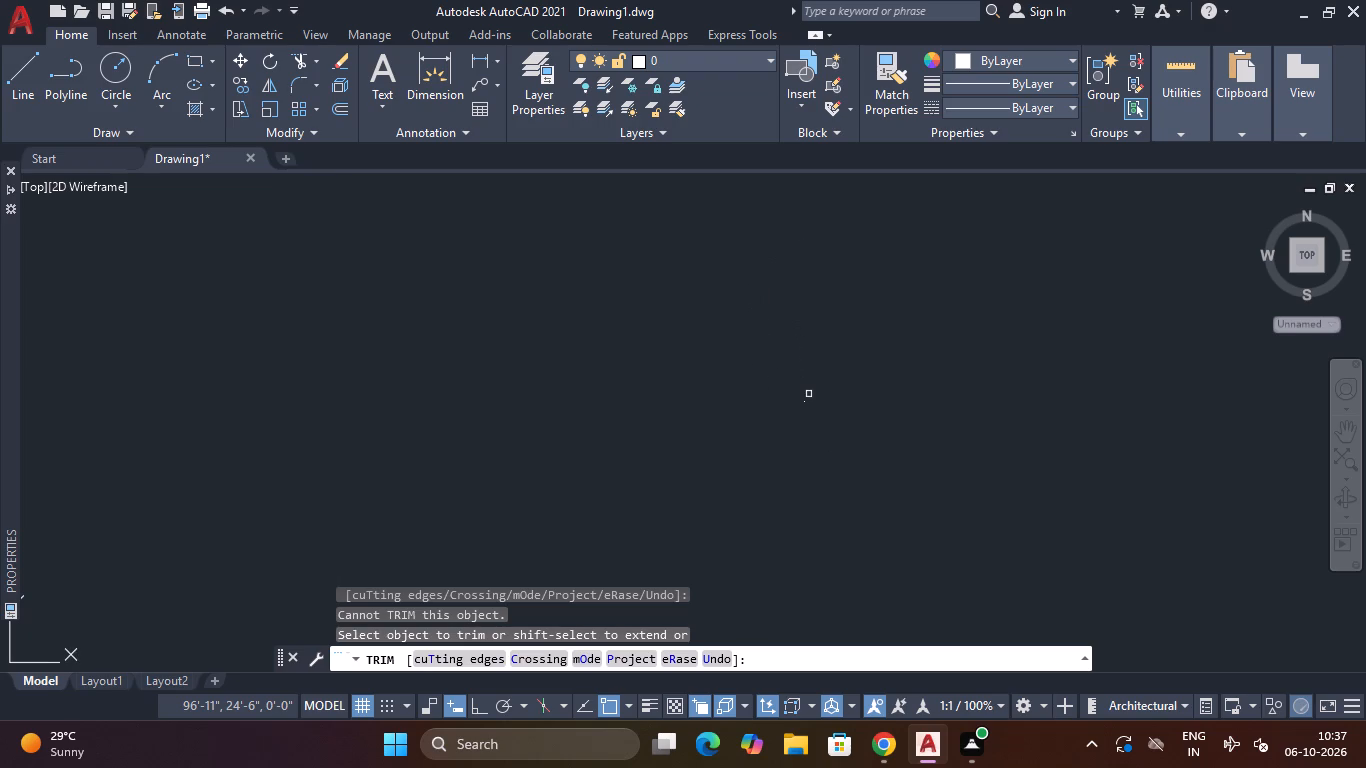
pyautogui.moveTo(809, 385); pyautogui.dragTo(816, 374, button='middle')
pyautogui.scroll(6, 809, 393)
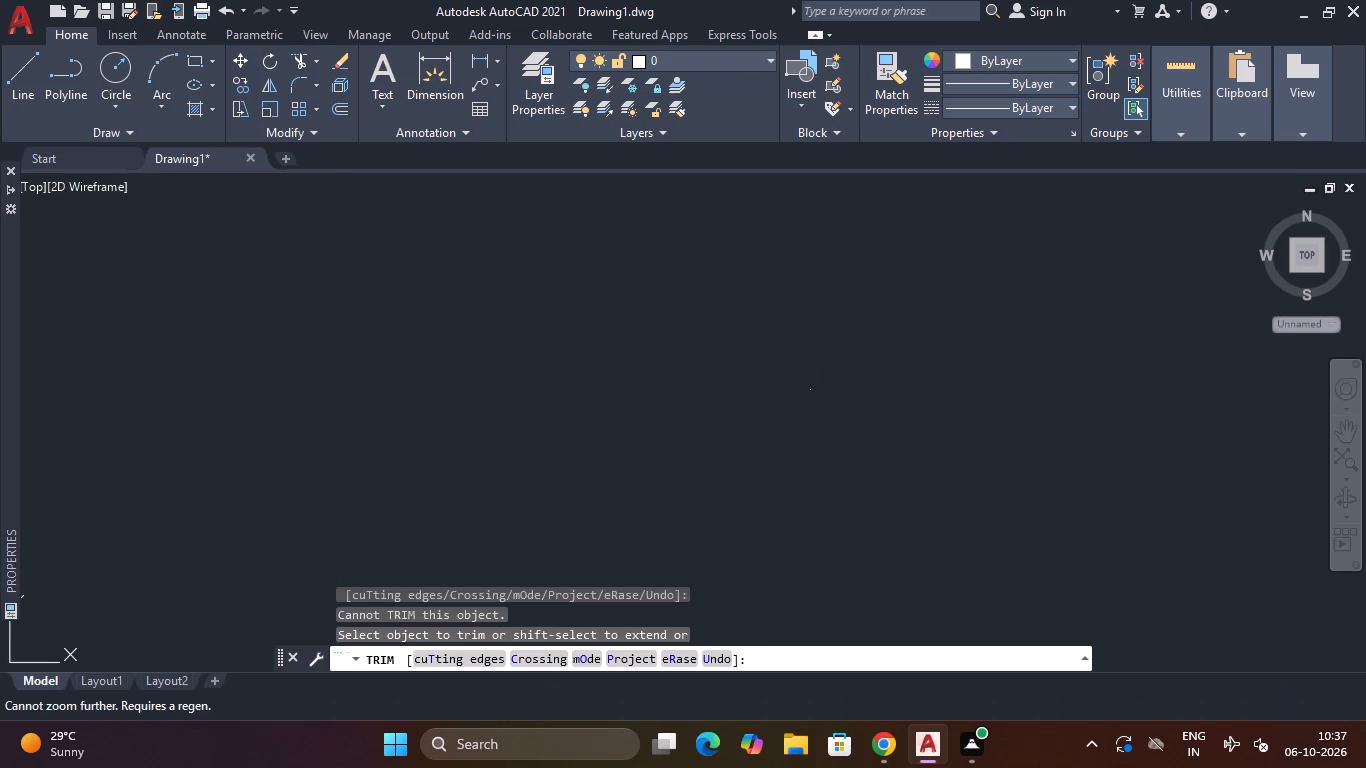
pyautogui.scroll(18, 809, 393)
pyautogui.scroll(18, 811, 388)
pyautogui.scroll(11, 804, 391)
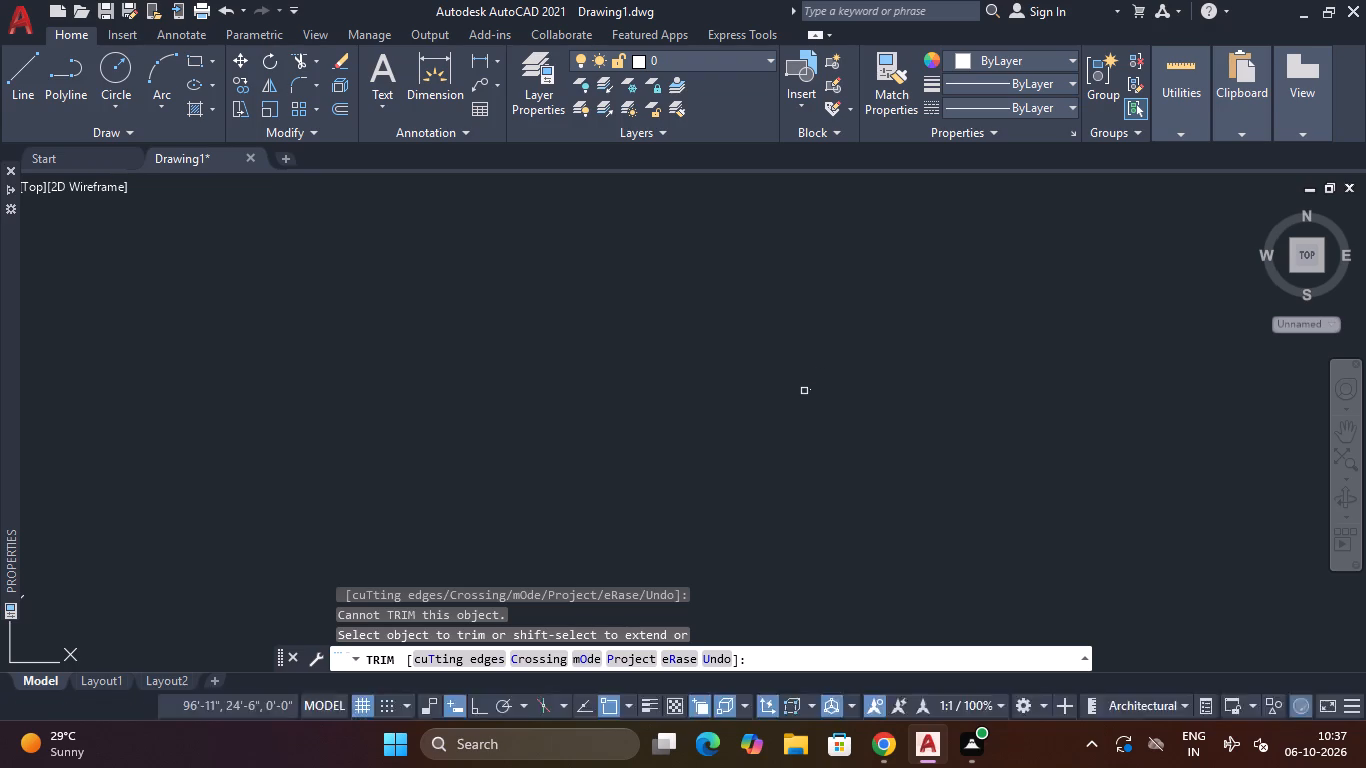
pyautogui.scroll(18, 804, 391)
pyautogui.scroll(3, 804, 391)
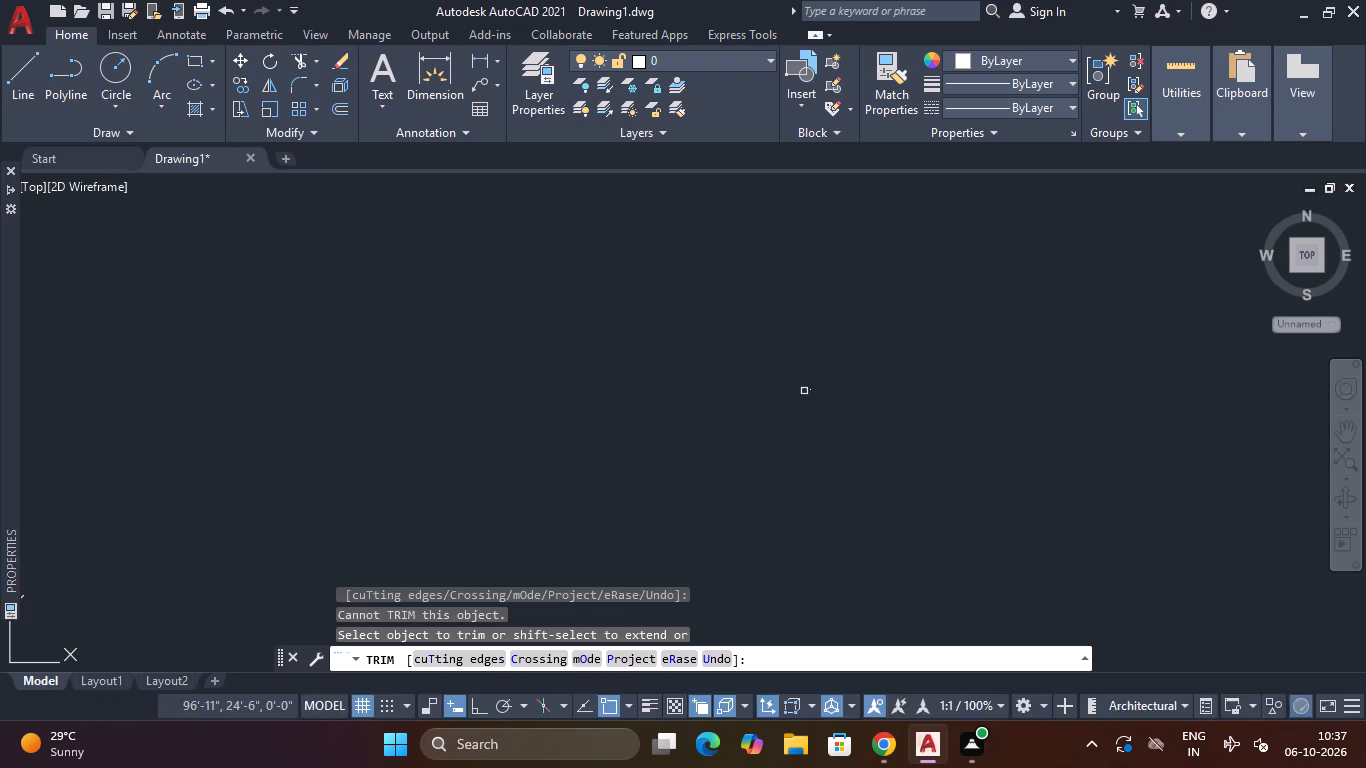
pyautogui.scroll(19, 804, 391)
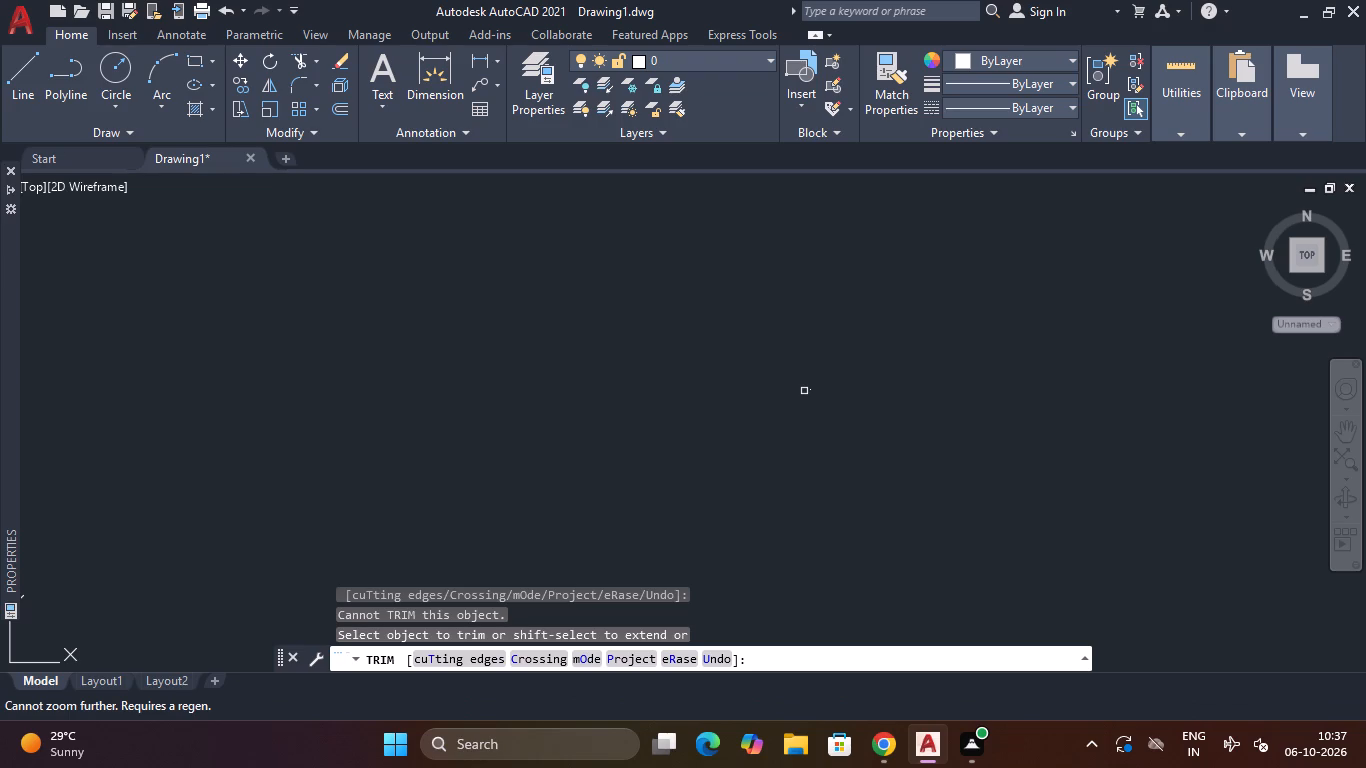
pyautogui.scroll(14, 804, 391)
pyautogui.click(847, 362)
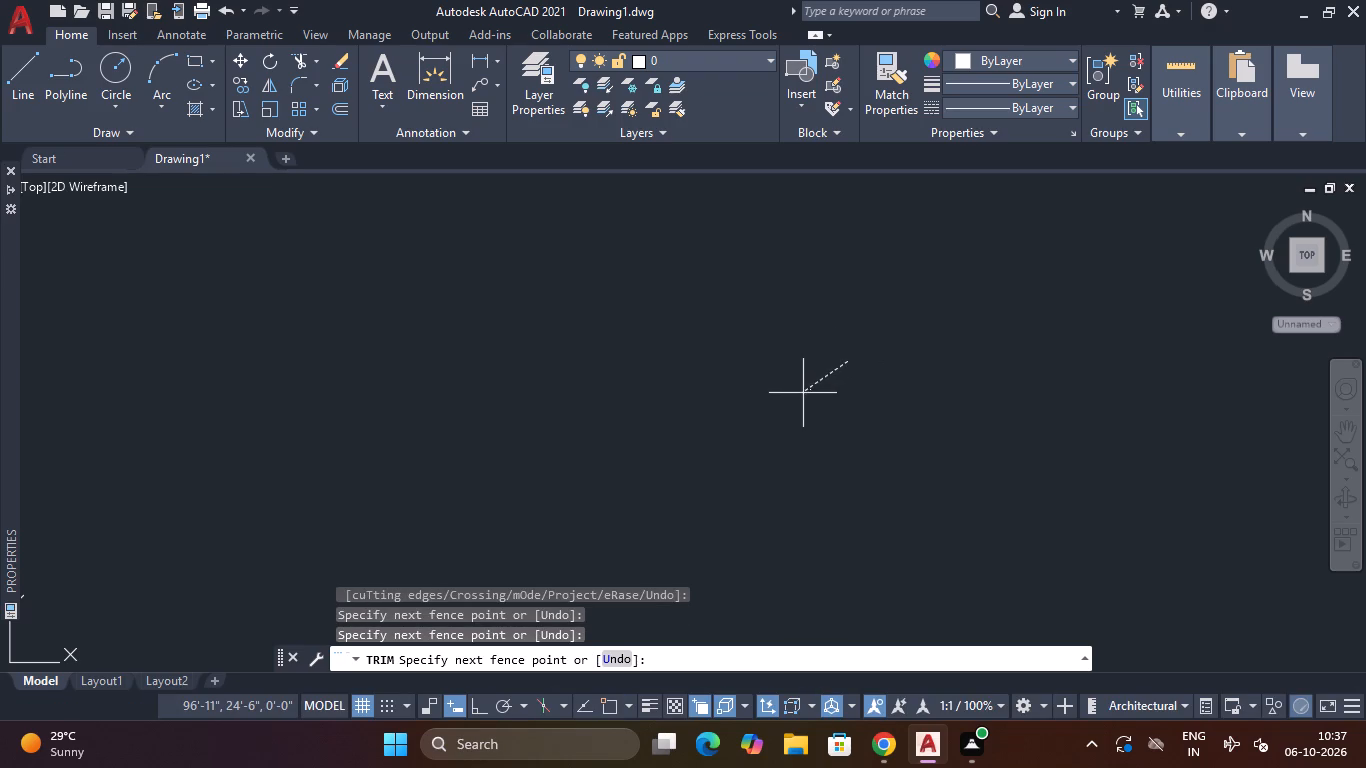
pyautogui.press('Escape')
pyautogui.click(847, 369)
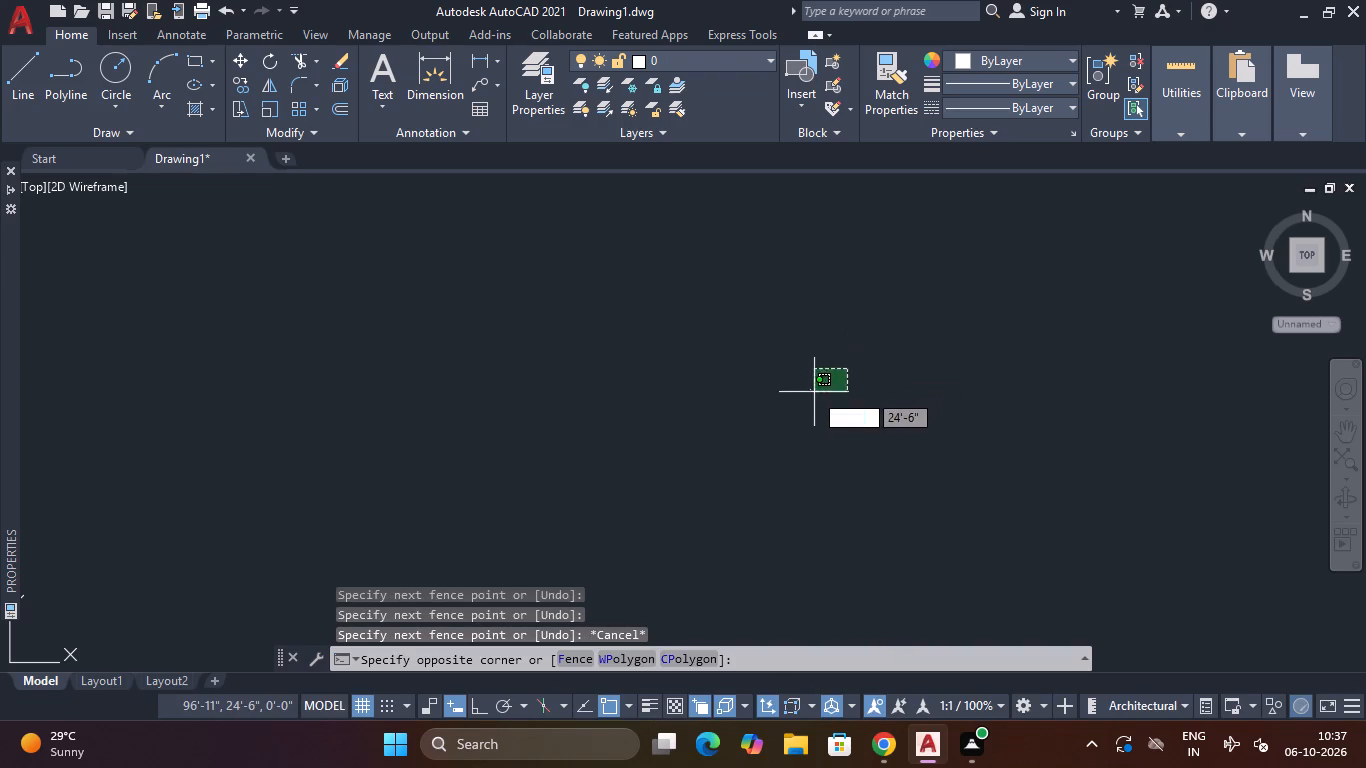
pyautogui.click(797, 405)
pyautogui.press('Delete')
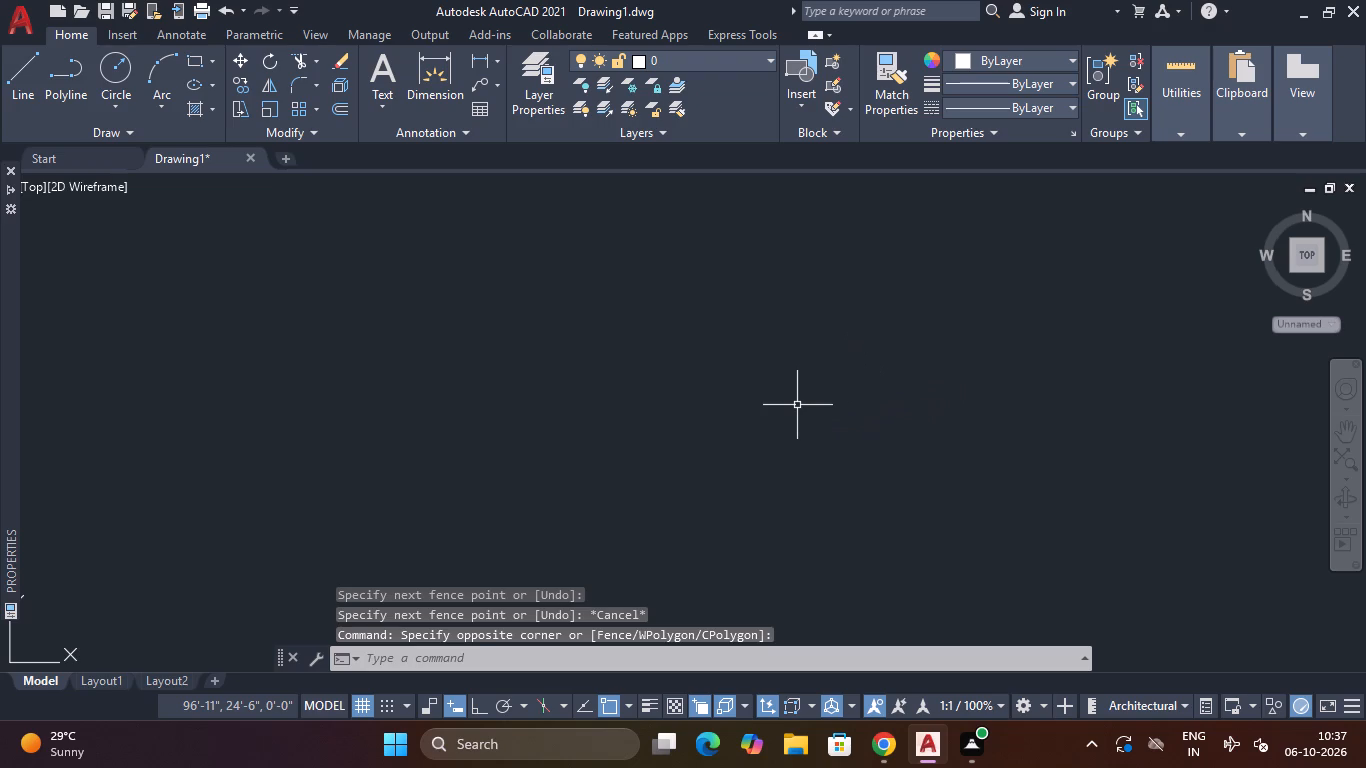
# Trim the partition's side lines and leftover cross line between the southern 1'6" and 2' offset lines to widen the opening southward.
pyautogui.scroll(-3, 827, 390)
pyautogui.scroll(-18, 827, 389)
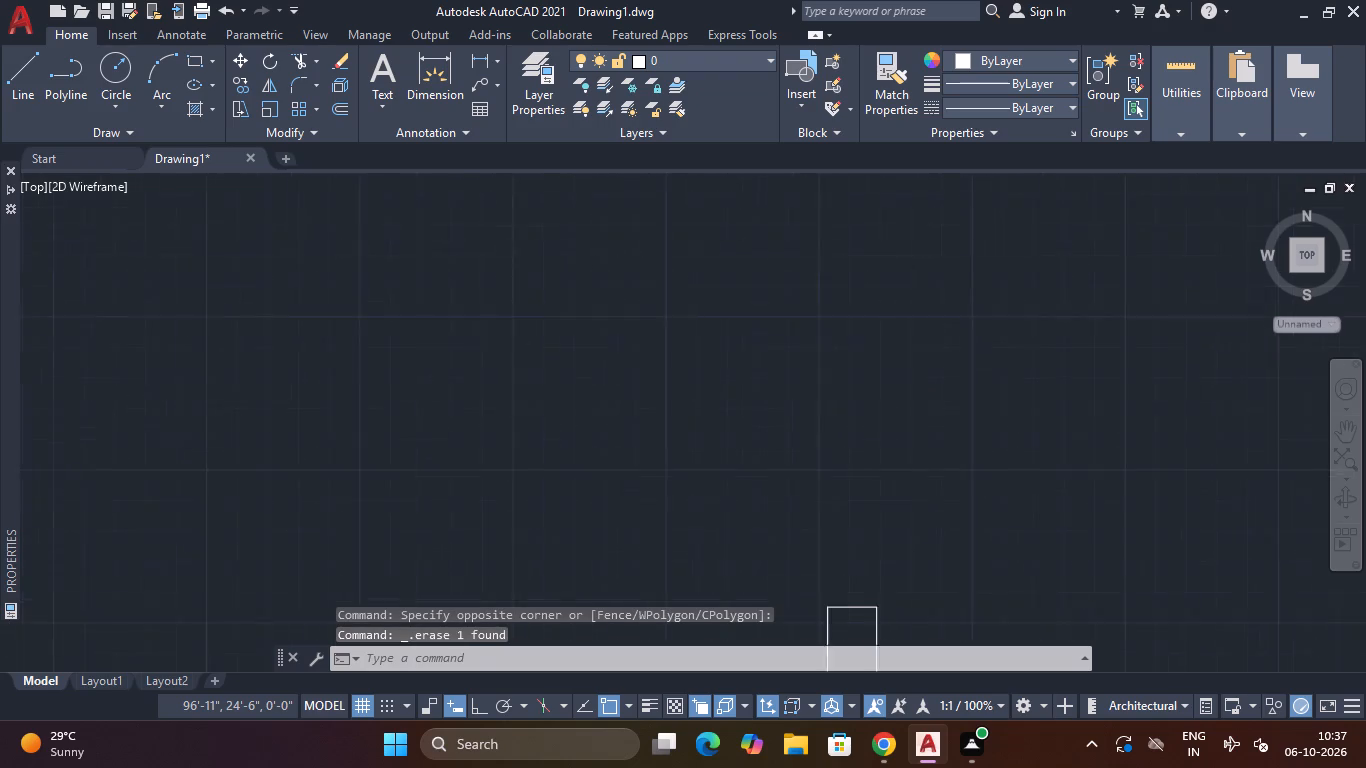
pyautogui.scroll(-6, 827, 386)
pyautogui.scroll(4, 827, 386)
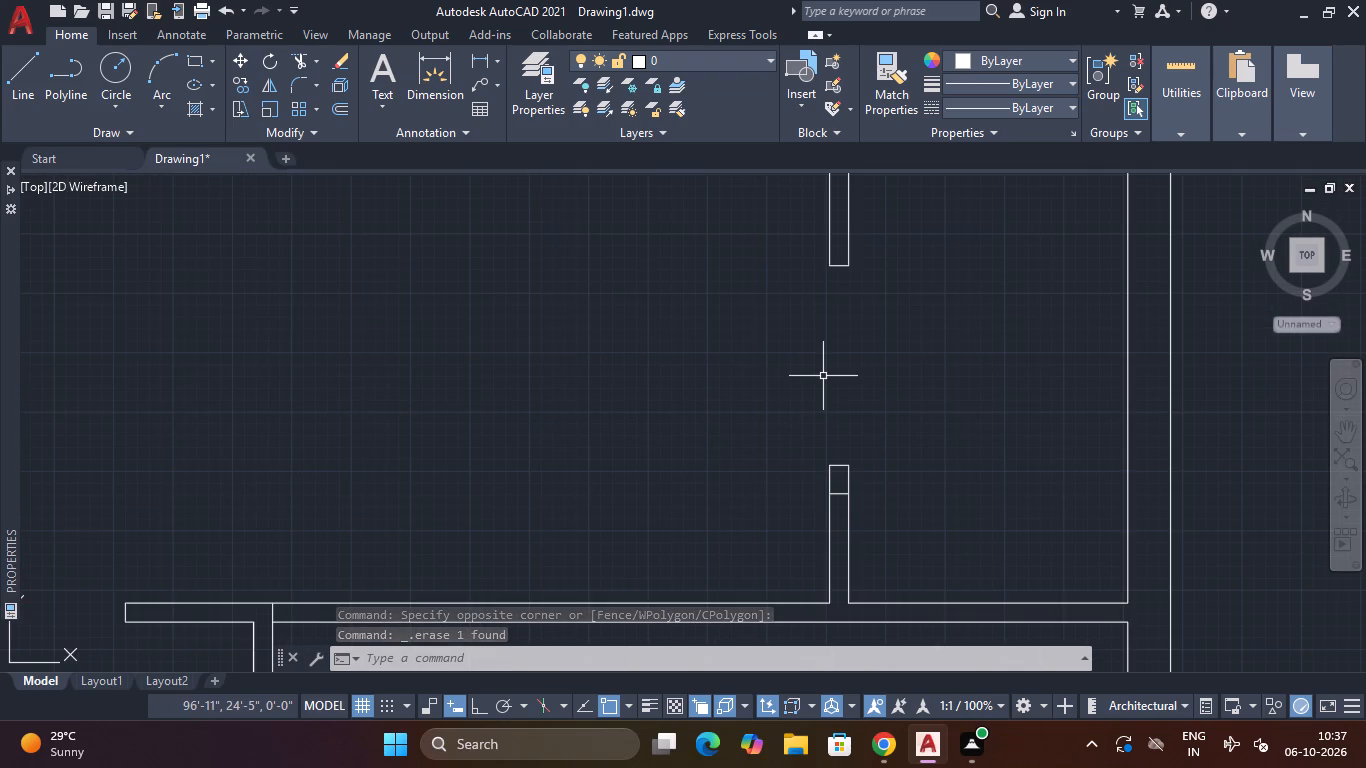
pyautogui.press('Escape')
pyautogui.write('tr')
pyautogui.press('space')
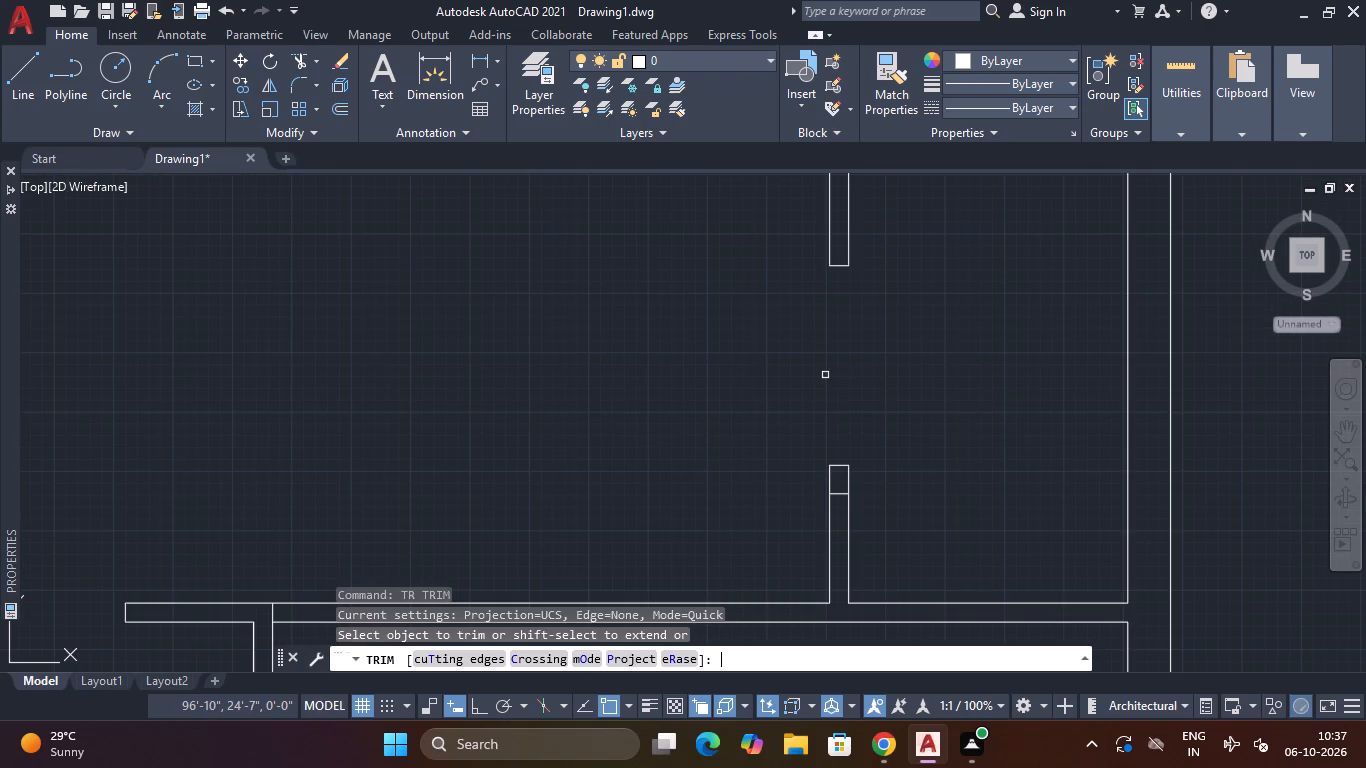
pyautogui.scroll(2, 859, 495)
pyautogui.moveTo(860, 462); pyautogui.dragTo(826, 461)
pyautogui.click(746, 444)
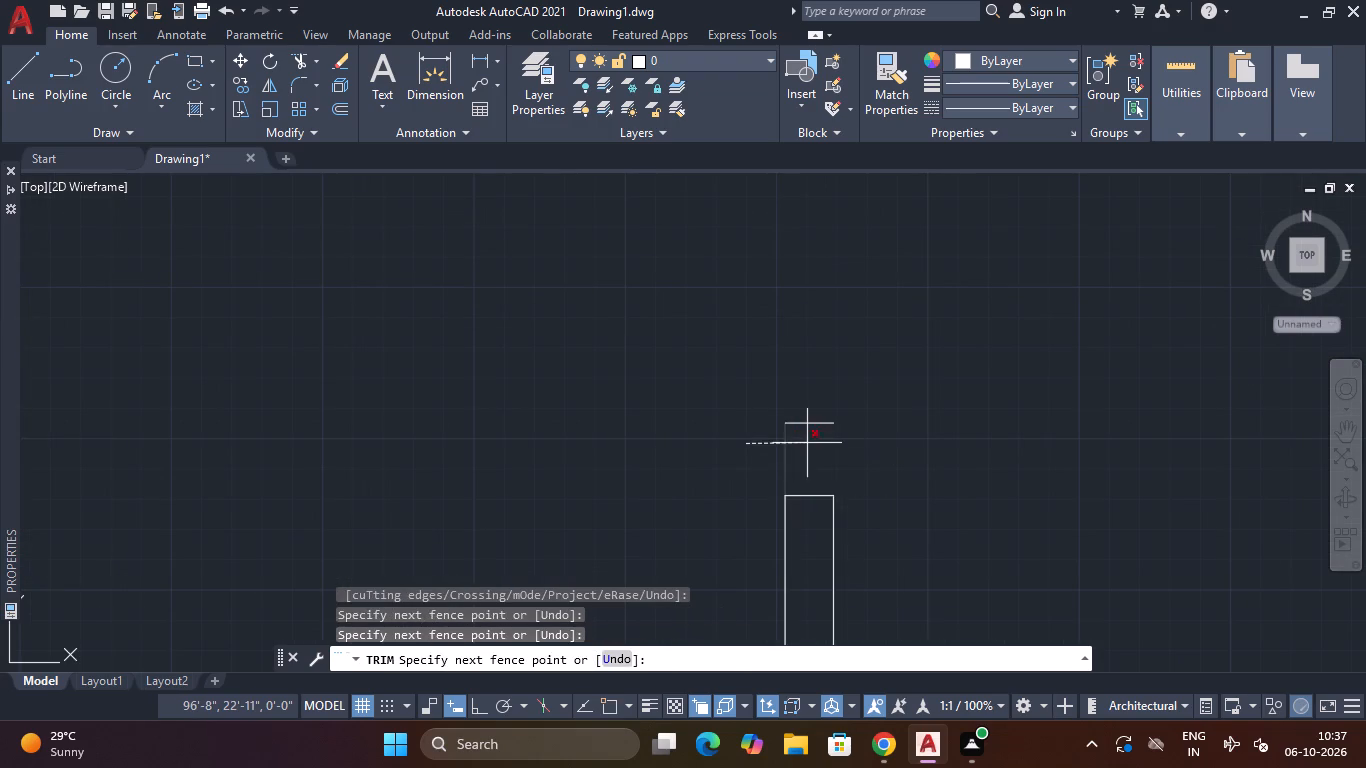
pyautogui.click(807, 443)
pyautogui.click(806, 437)
pyautogui.click(799, 403)
# Review the floor plan's rooms, doors and wall openings from the north side to the south side.
pyautogui.scroll(-4, 817, 380)
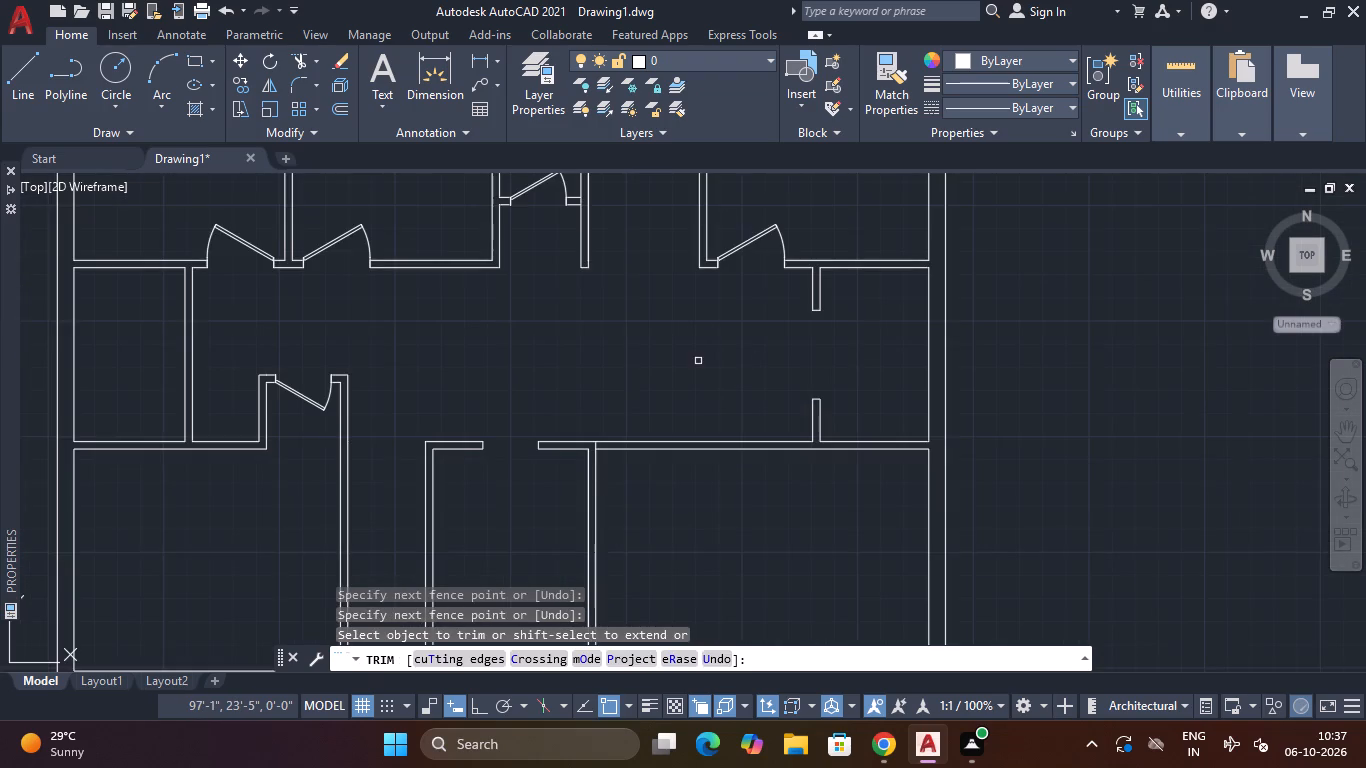
pyautogui.moveTo(696, 361); pyautogui.dragTo(764, 369, button='middle')
pyautogui.moveTo(538, 342); pyautogui.dragTo(552, 345, button='middle')
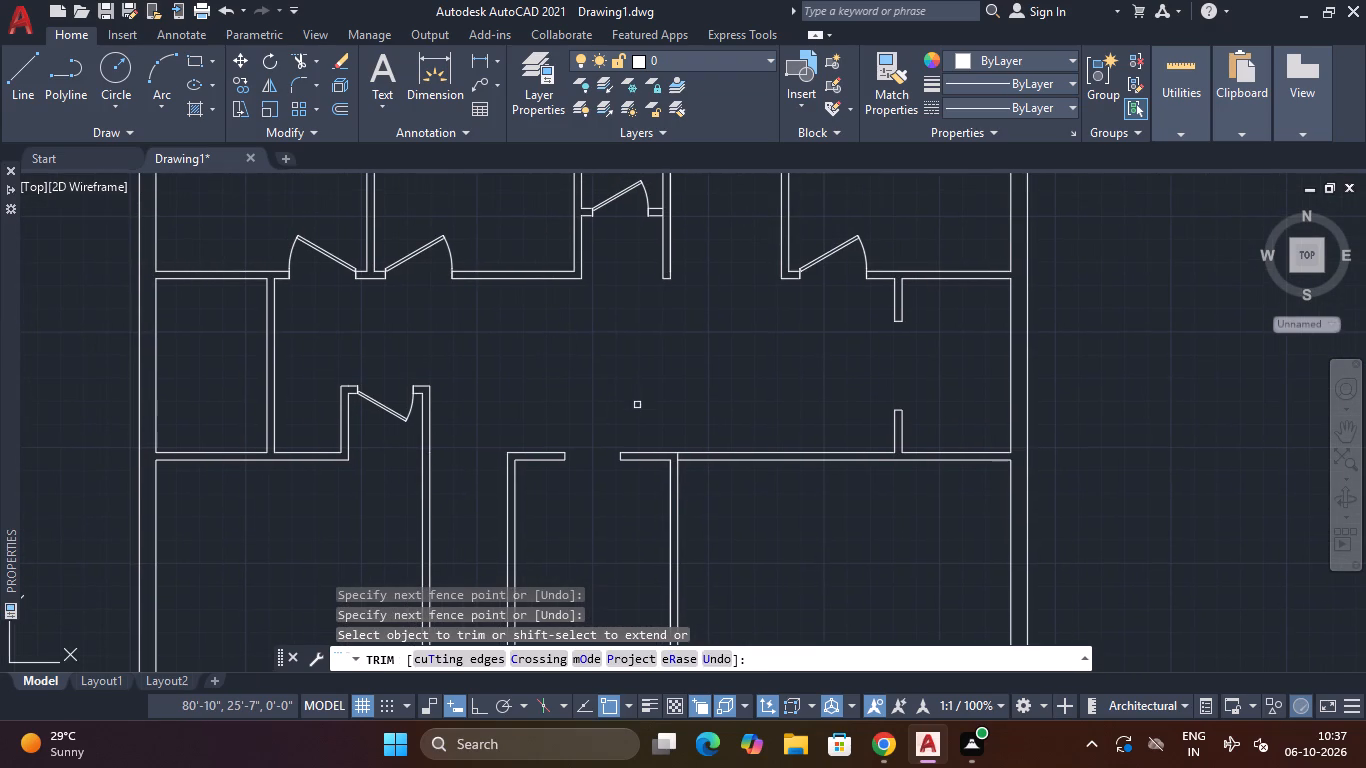
pyautogui.middleClick(638, 406)
pyautogui.moveTo(560, 344); pyautogui.dragTo(571, 592, button='middle')
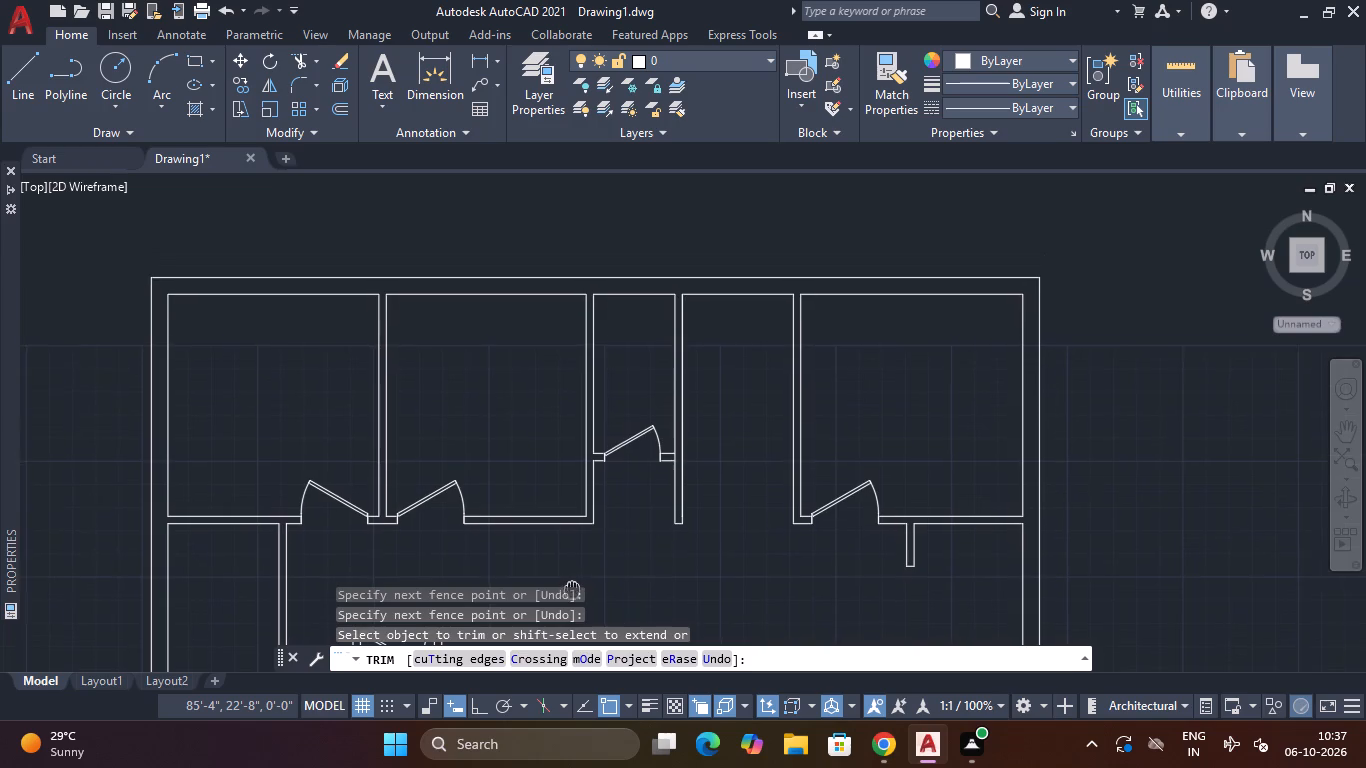
pyautogui.moveTo(571, 592); pyautogui.dragTo(668, 227, button='middle')
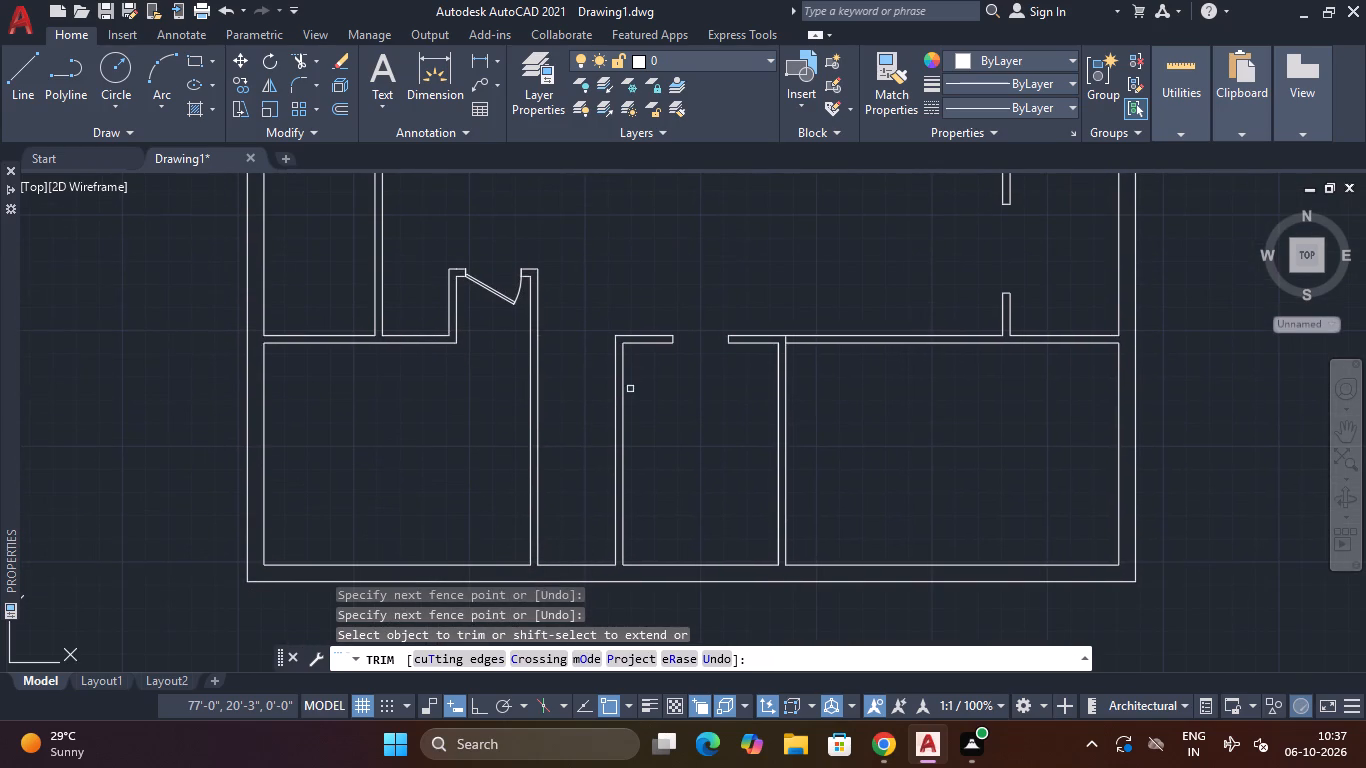
pyautogui.moveTo(675, 401); pyautogui.dragTo(585, 664, button='middle')
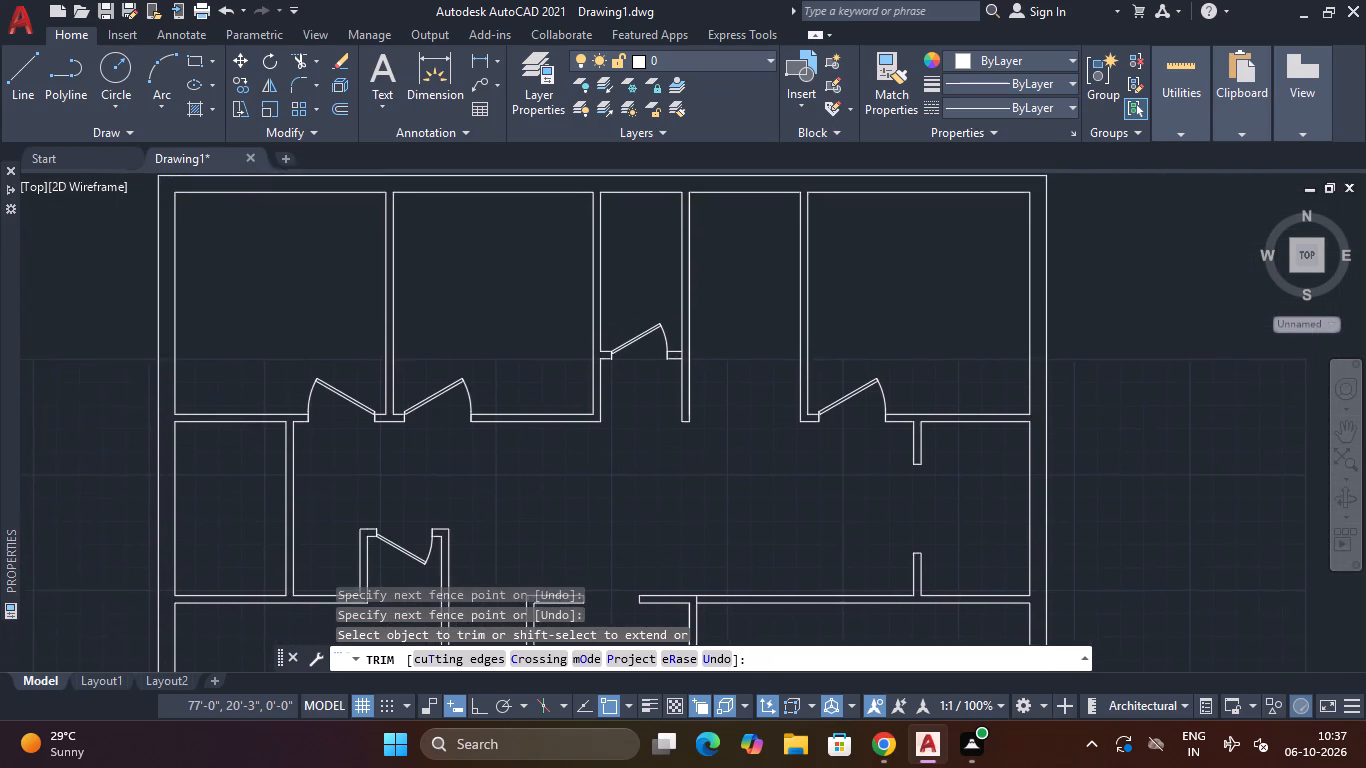
pyautogui.moveTo(585, 664); pyautogui.dragTo(569, 764, button='middle')
pyautogui.moveTo(554, 757); pyautogui.dragTo(553, 756, button='middle')
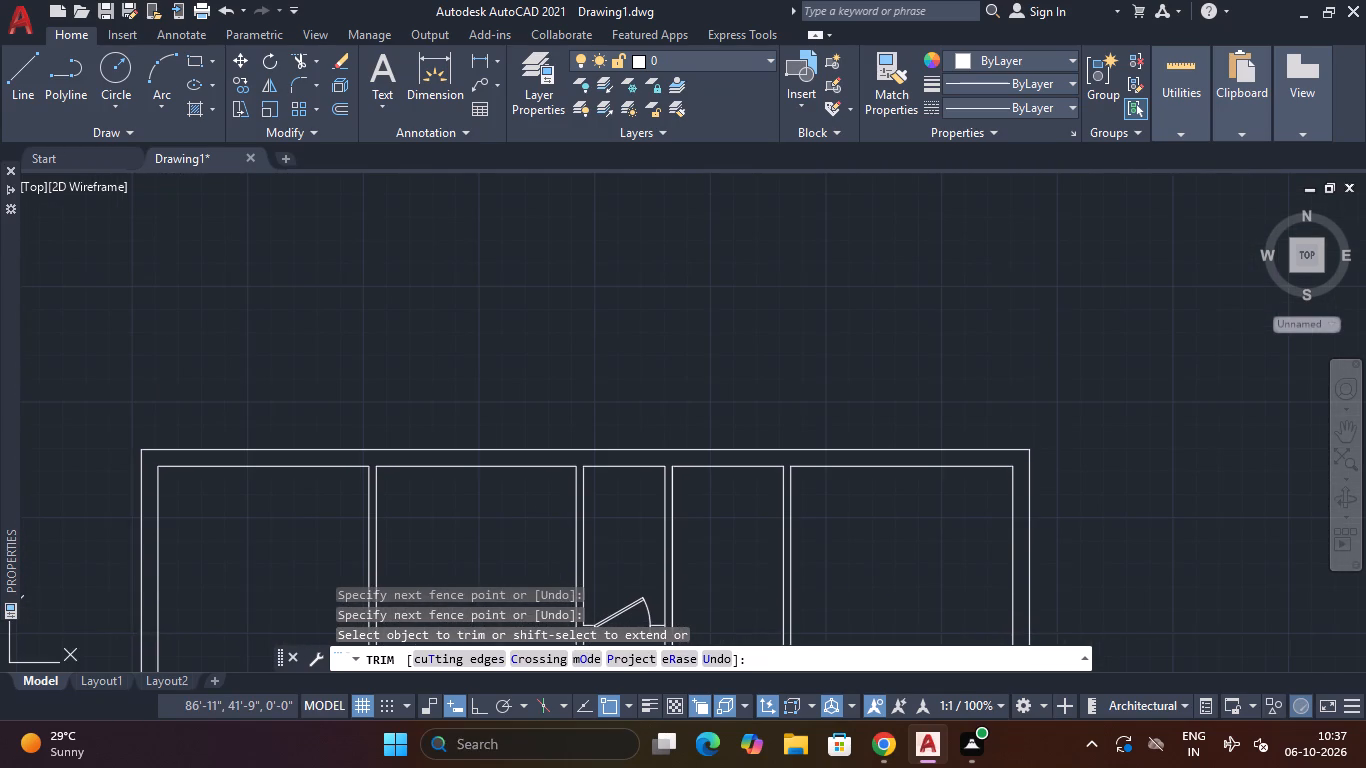
pyautogui.moveTo(553, 756); pyautogui.dragTo(551, 733, button='middle')
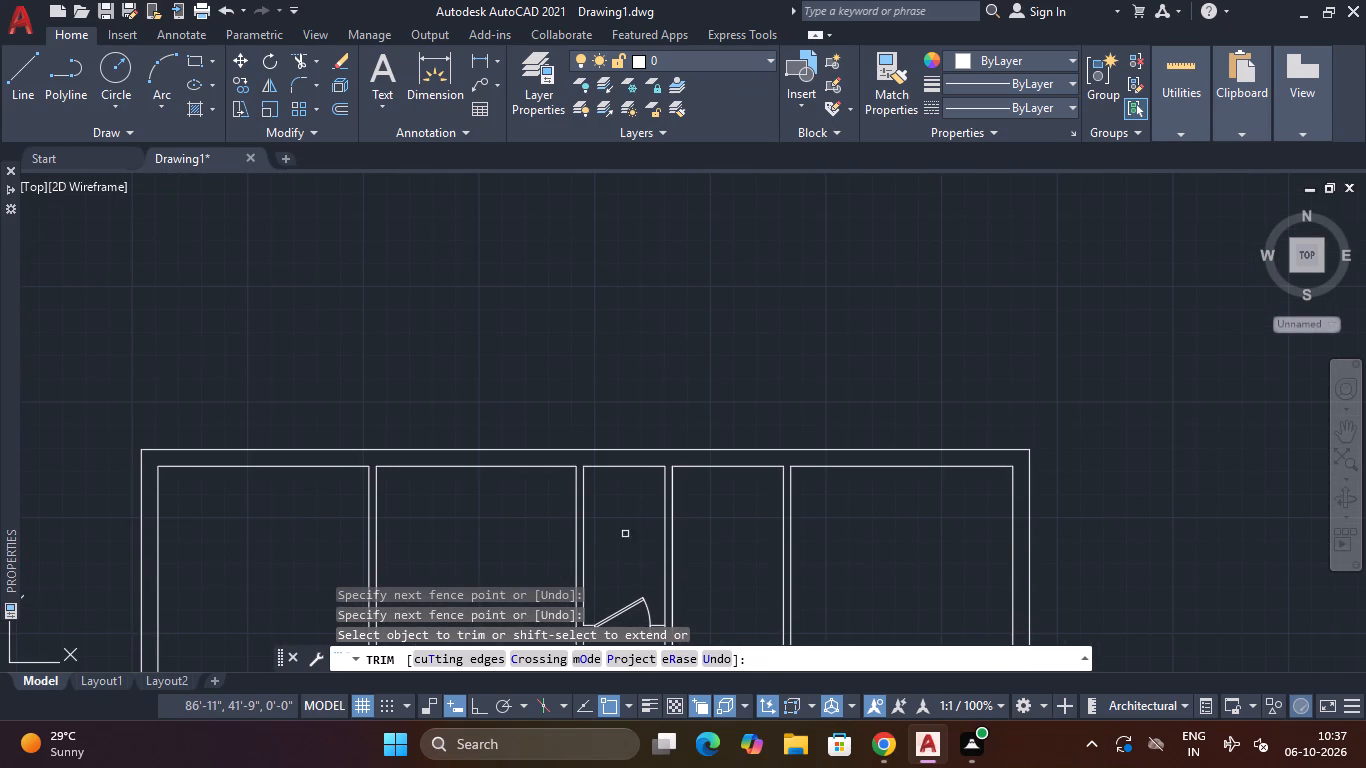
pyautogui.moveTo(614, 571); pyautogui.dragTo(599, 399, button='middle')
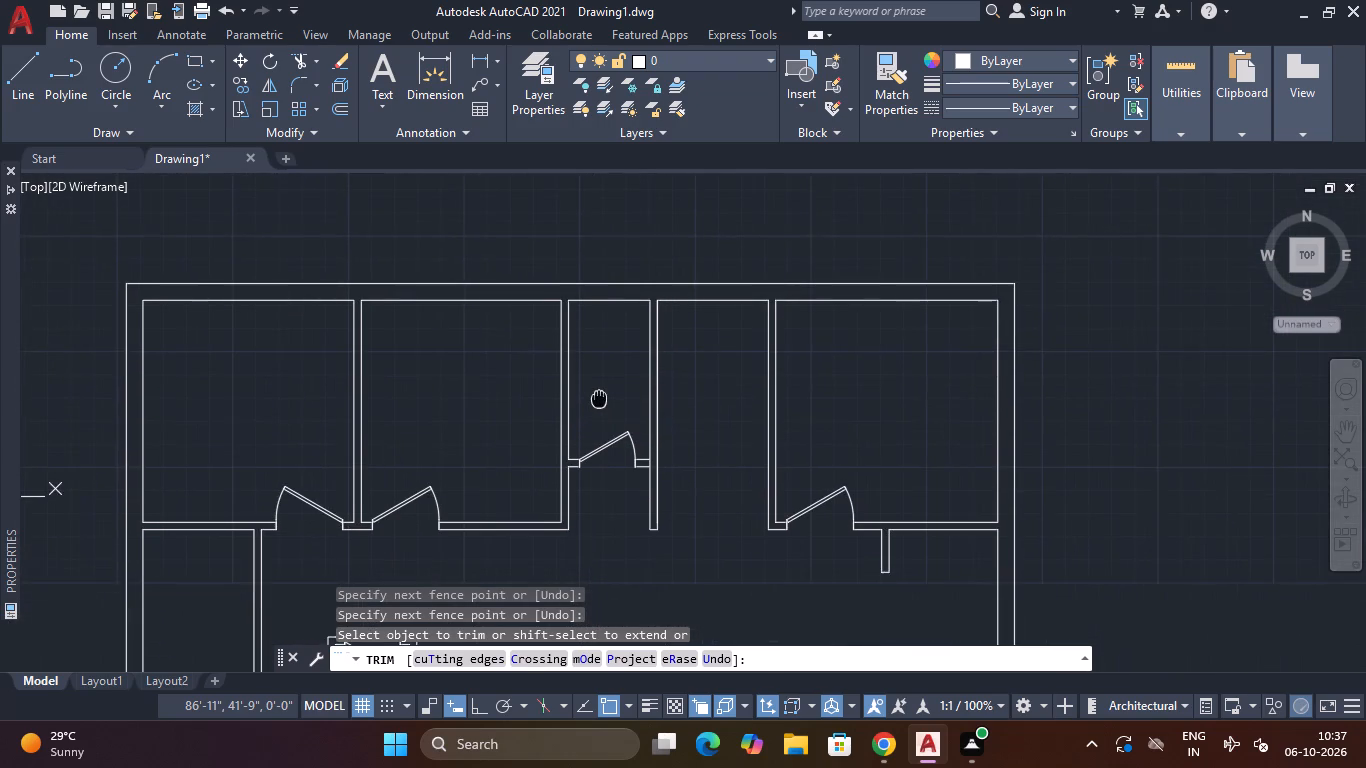
pyautogui.moveTo(599, 399); pyautogui.dragTo(597, 399, button='middle')
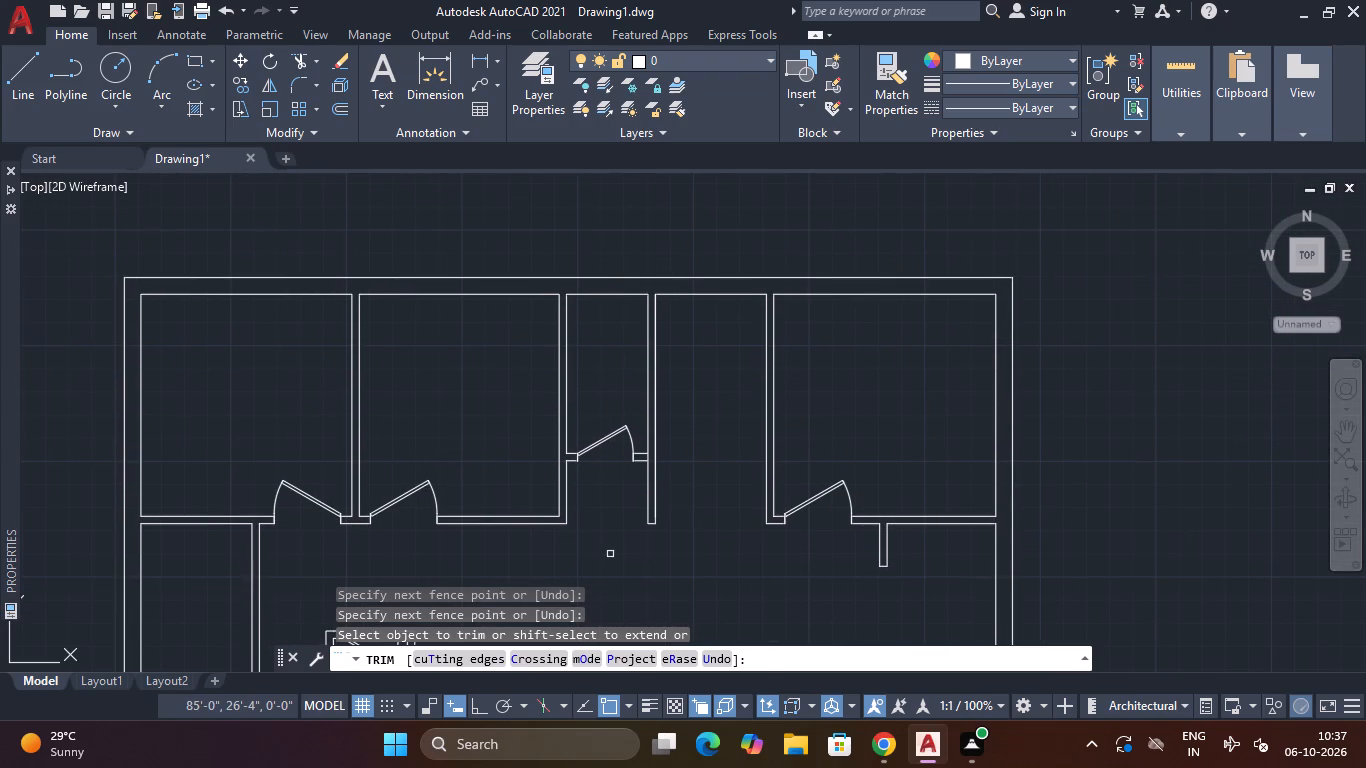
pyautogui.moveTo(614, 547); pyautogui.dragTo(611, 500, button='middle')
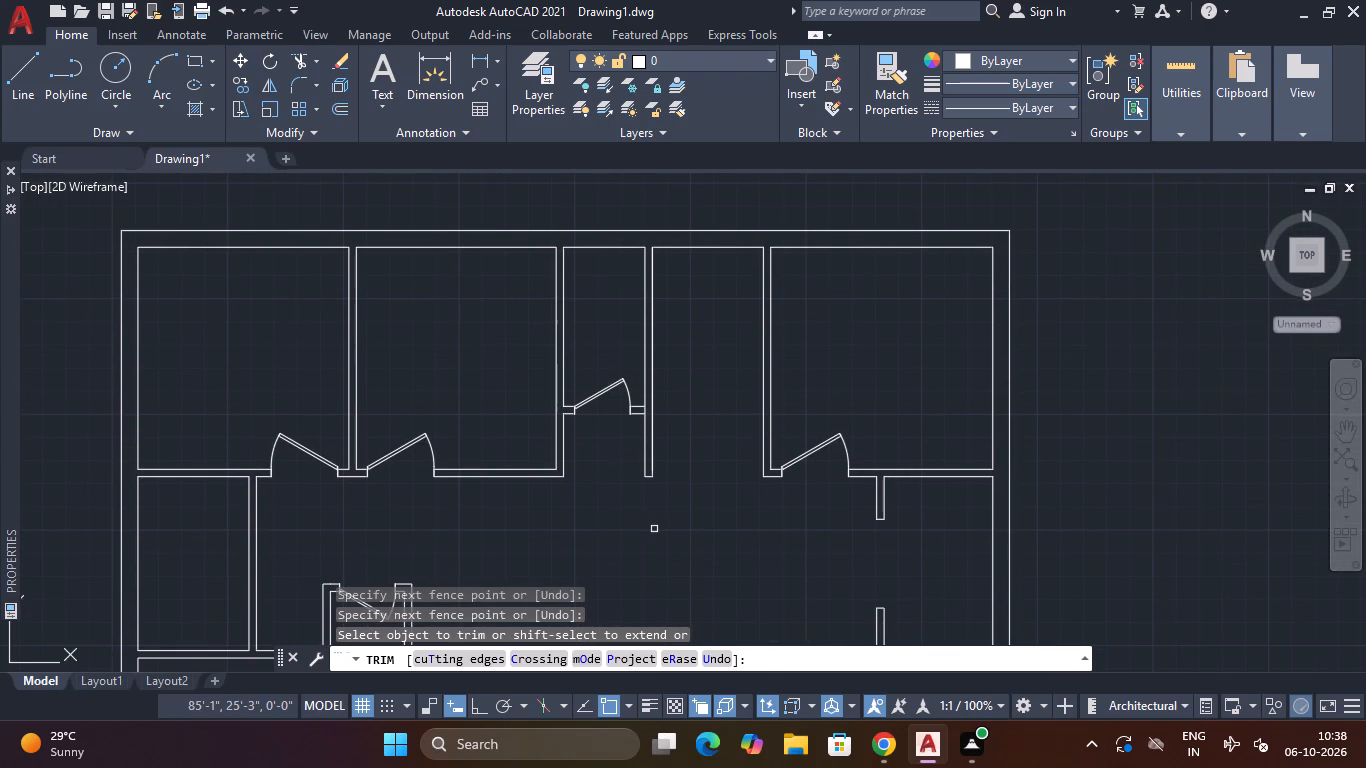
pyautogui.moveTo(664, 607); pyautogui.dragTo(662, 527, button='middle')
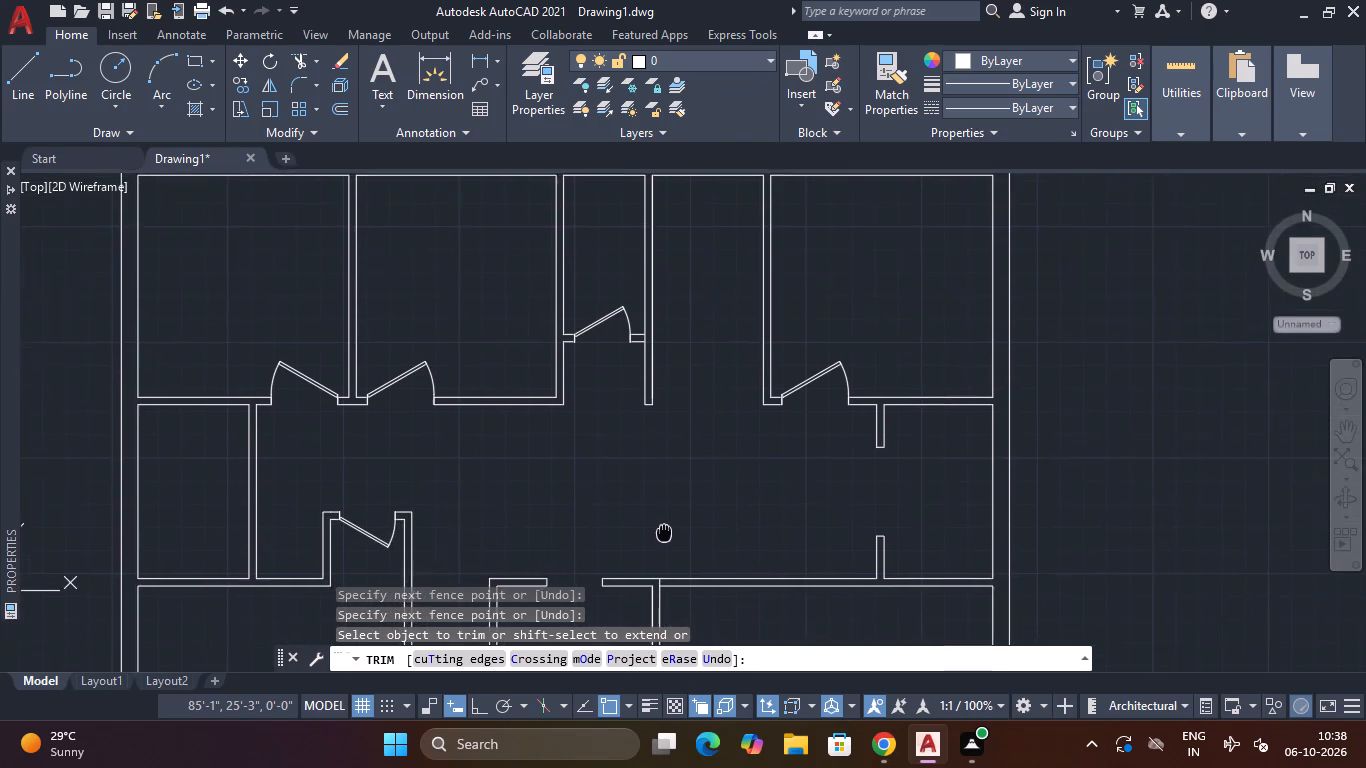
pyautogui.moveTo(662, 527); pyautogui.dragTo(531, 362, button='middle')
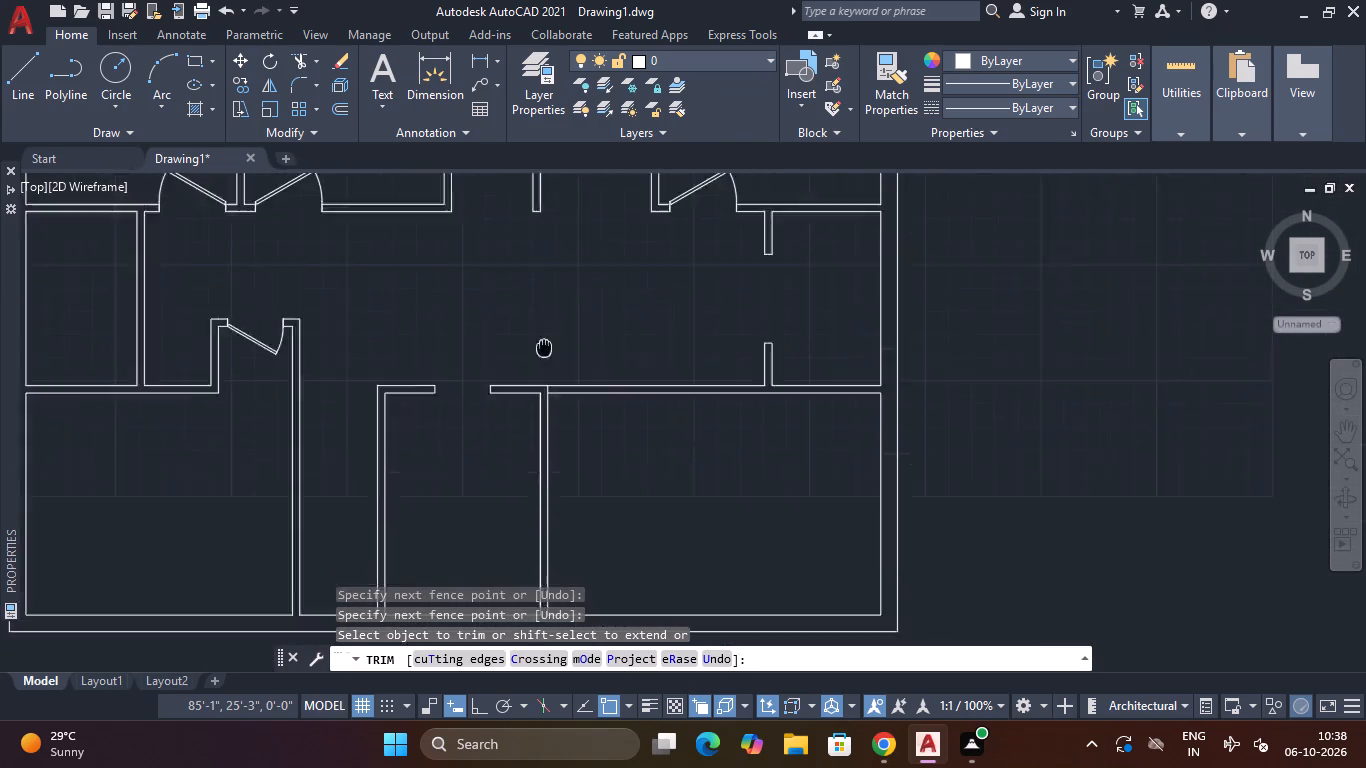
pyautogui.moveTo(531, 362); pyautogui.dragTo(683, 438, button='middle')
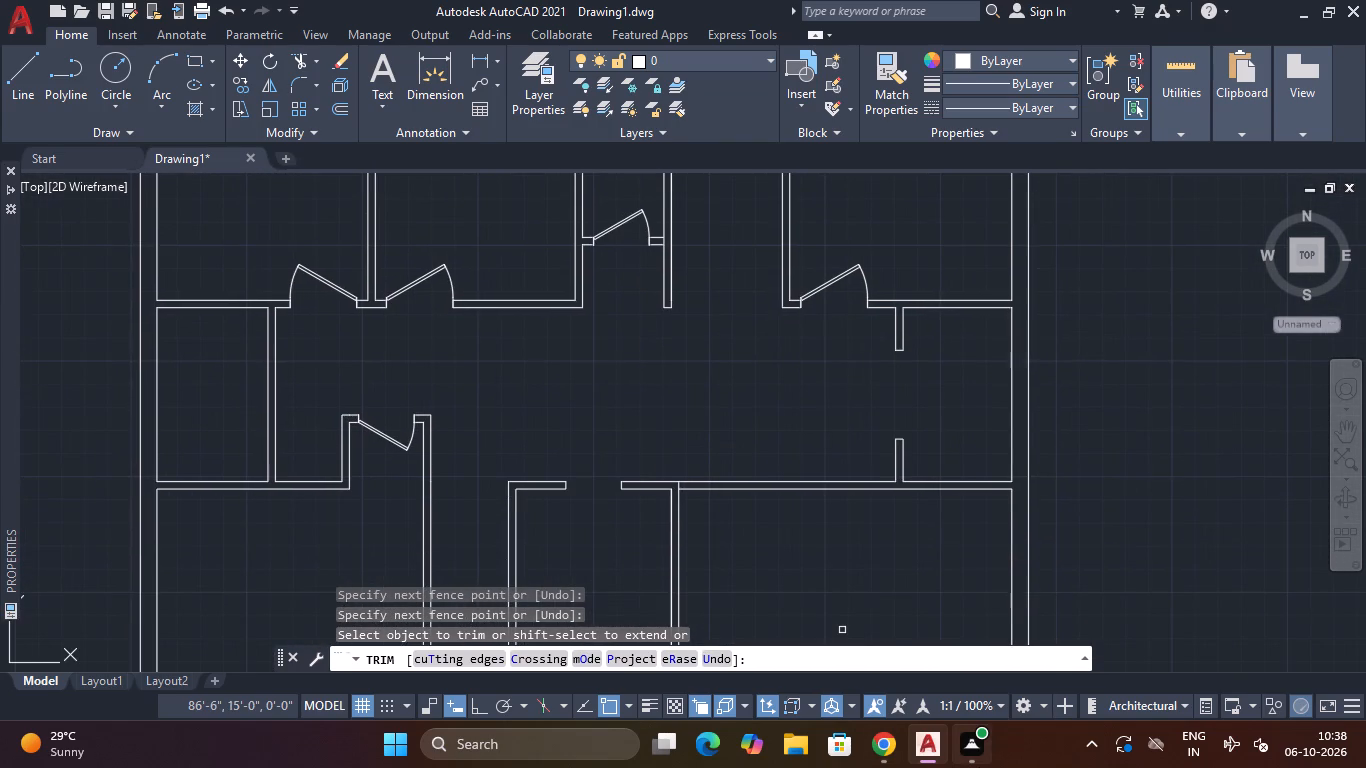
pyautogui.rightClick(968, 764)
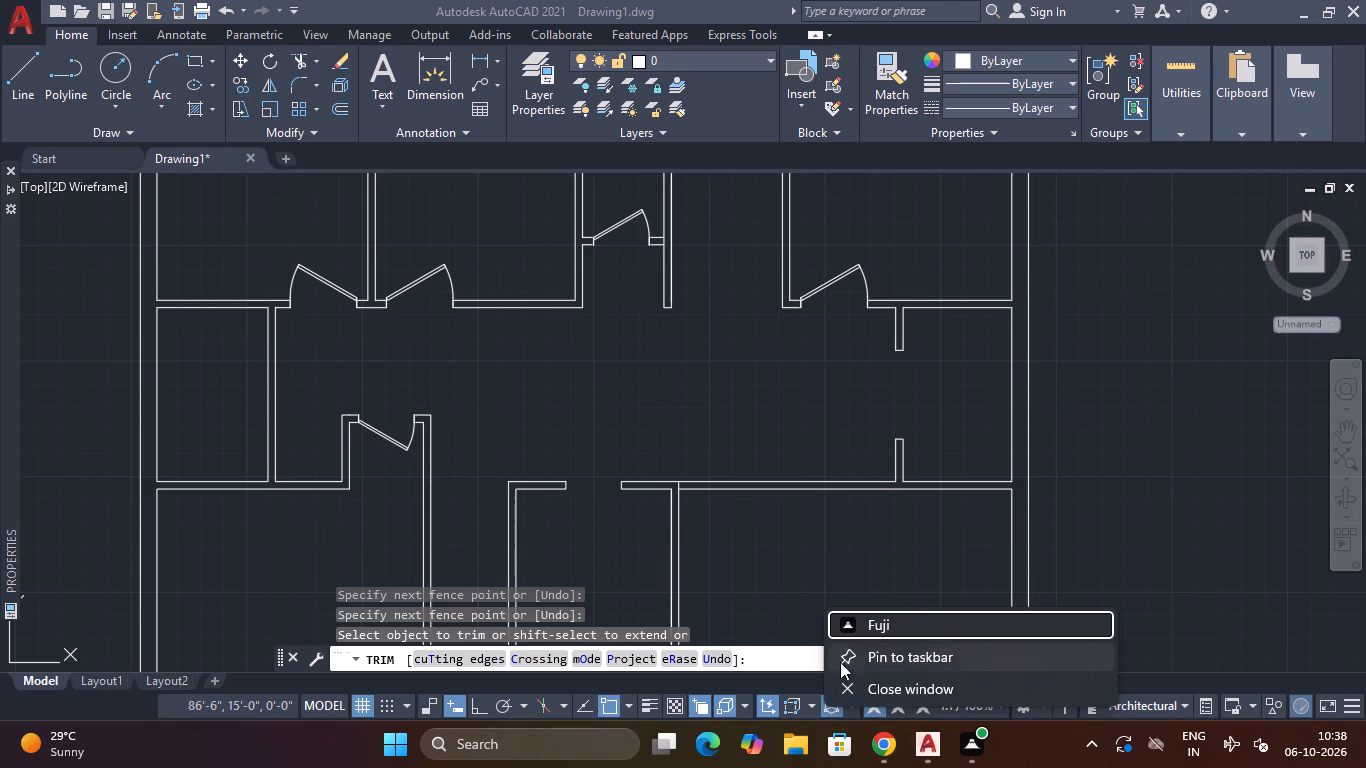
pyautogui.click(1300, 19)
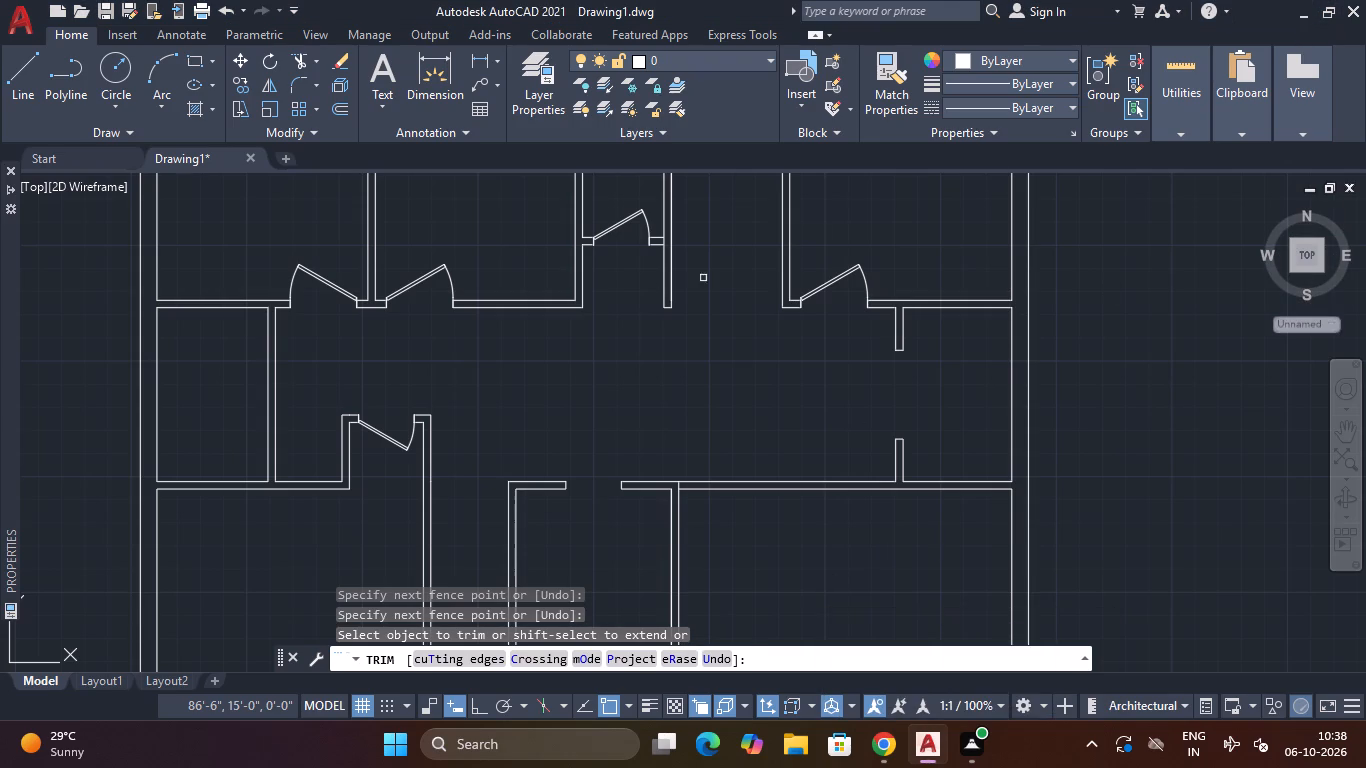
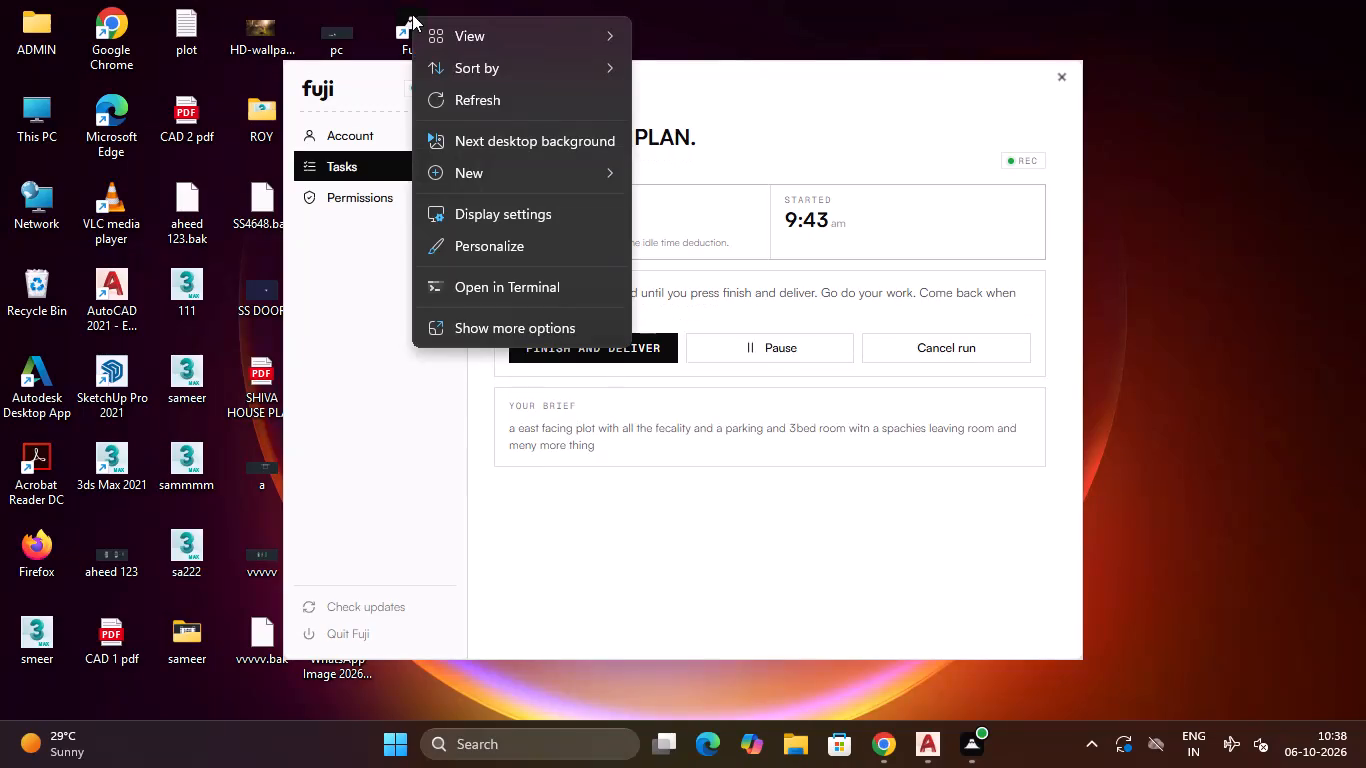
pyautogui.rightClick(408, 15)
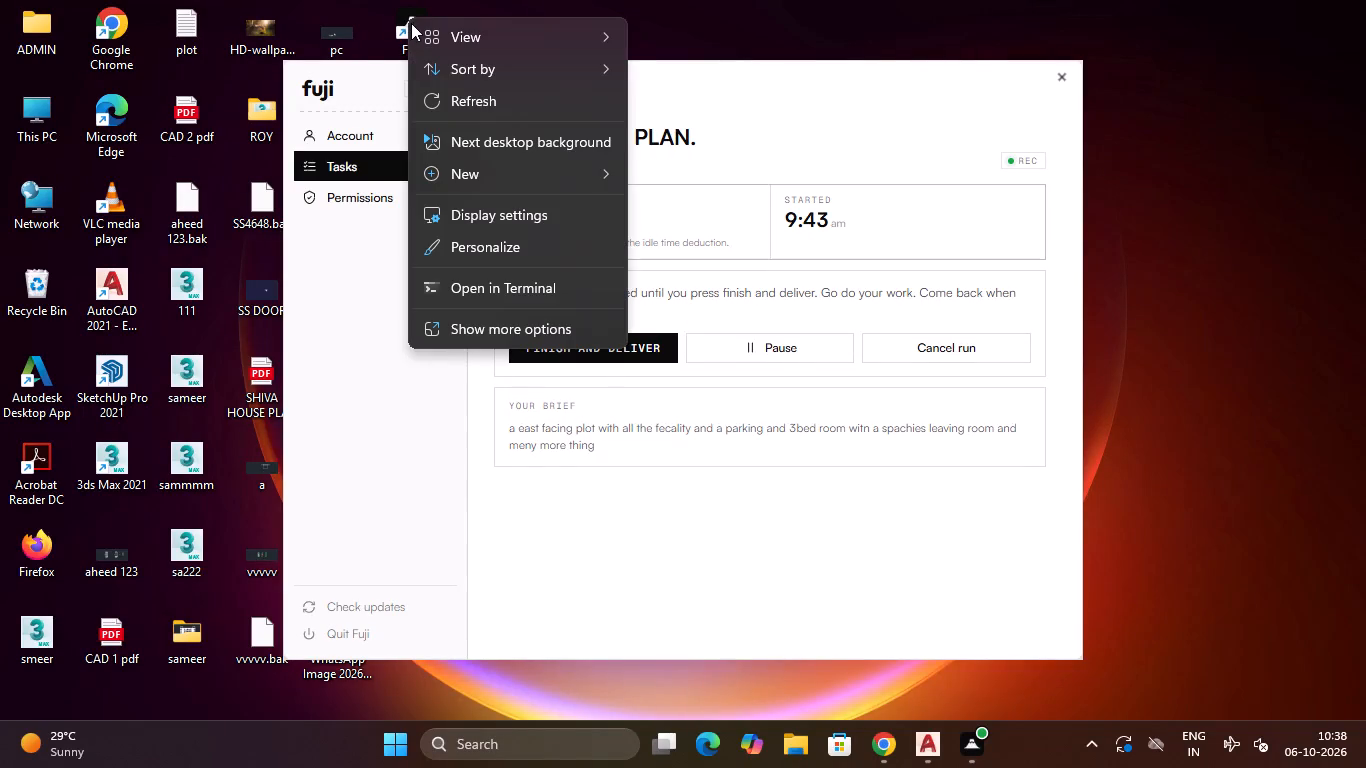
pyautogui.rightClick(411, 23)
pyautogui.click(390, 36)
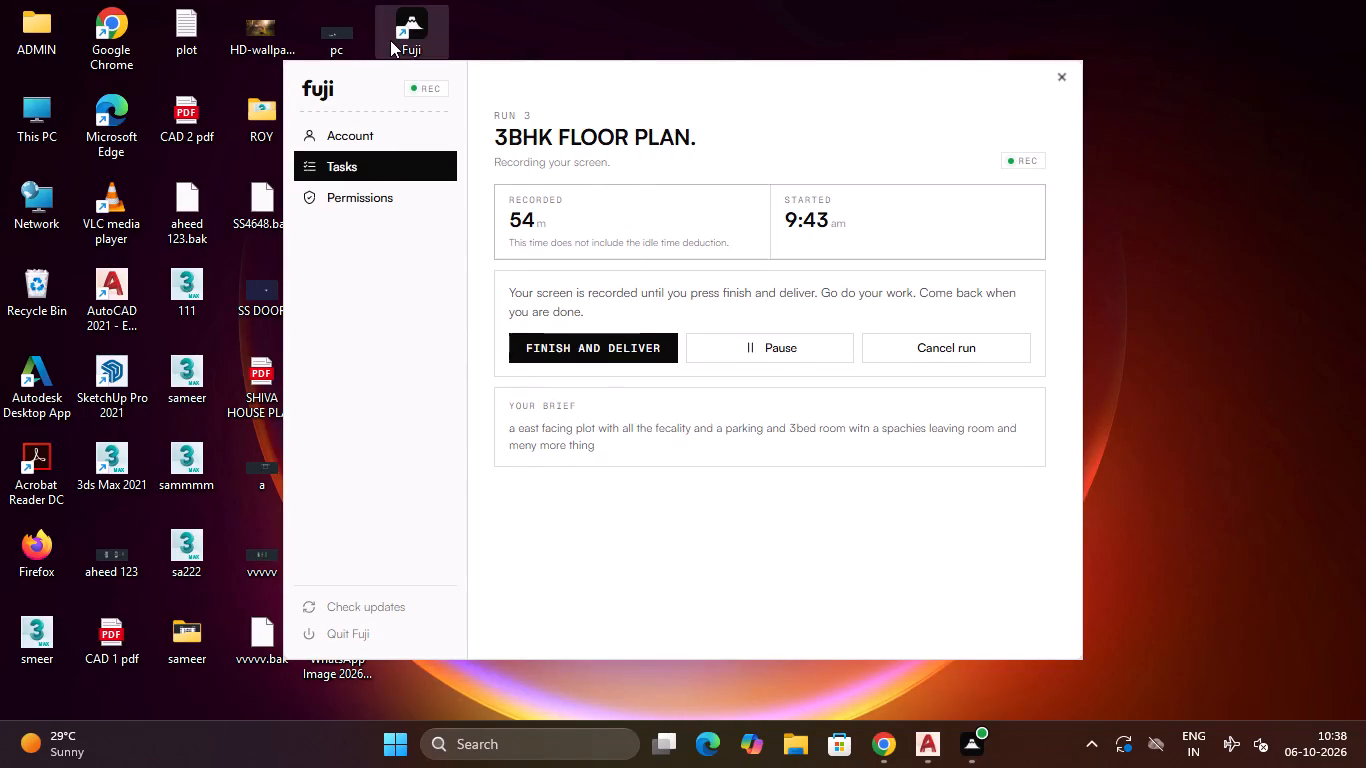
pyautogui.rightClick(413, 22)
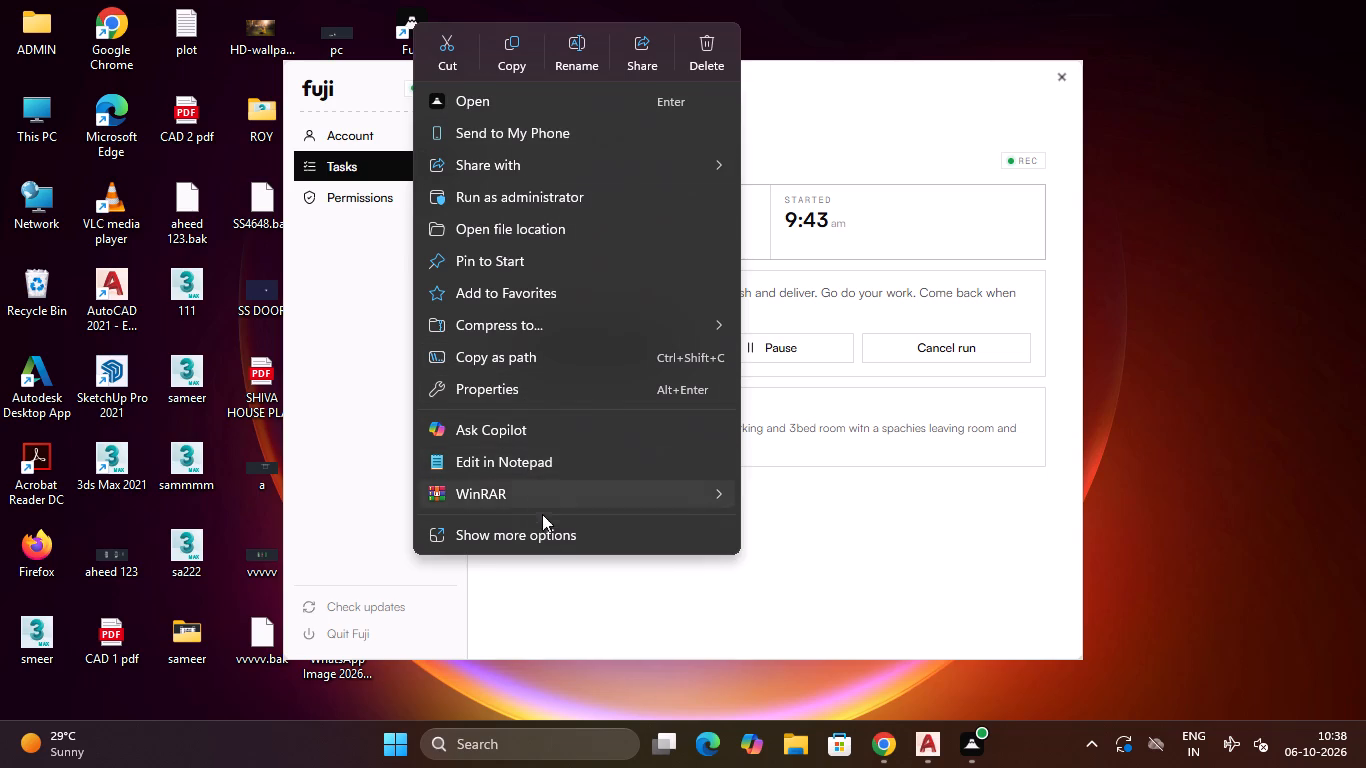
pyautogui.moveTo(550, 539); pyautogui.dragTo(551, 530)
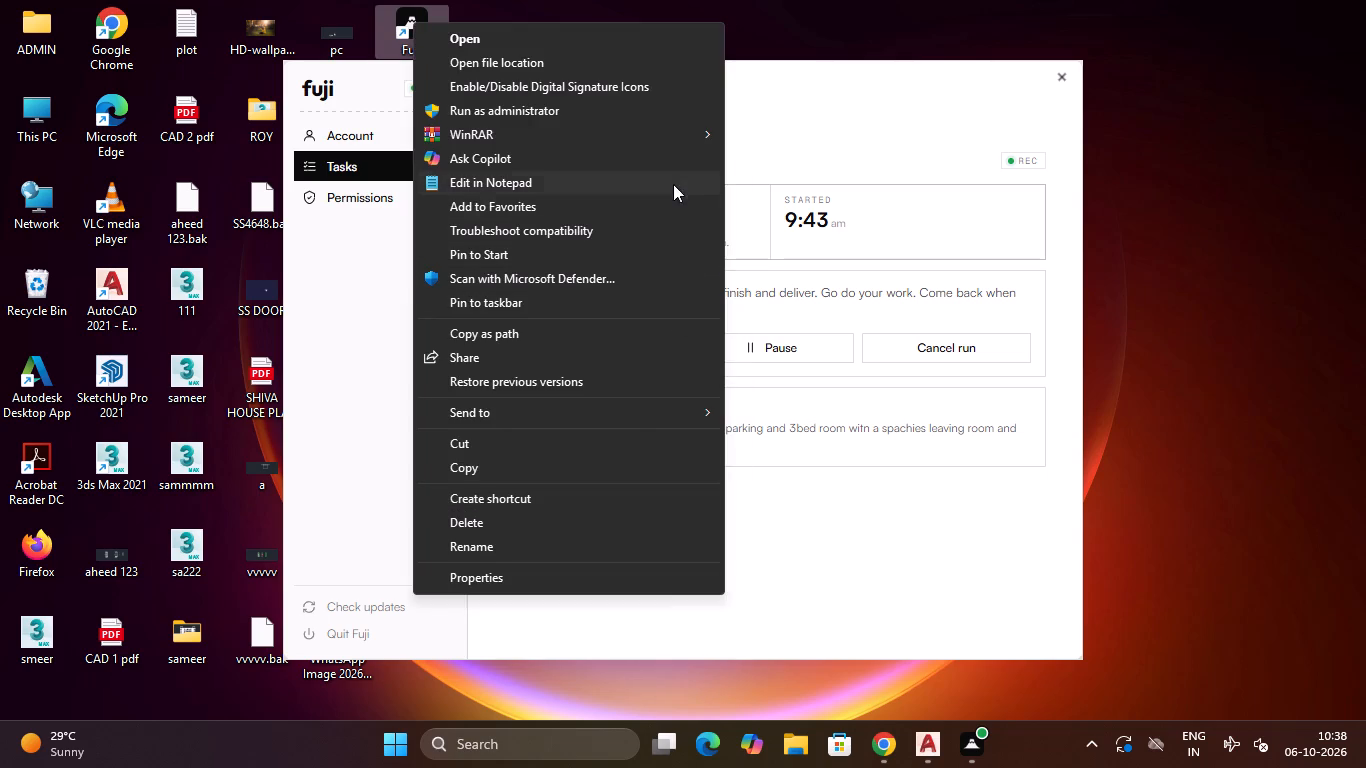
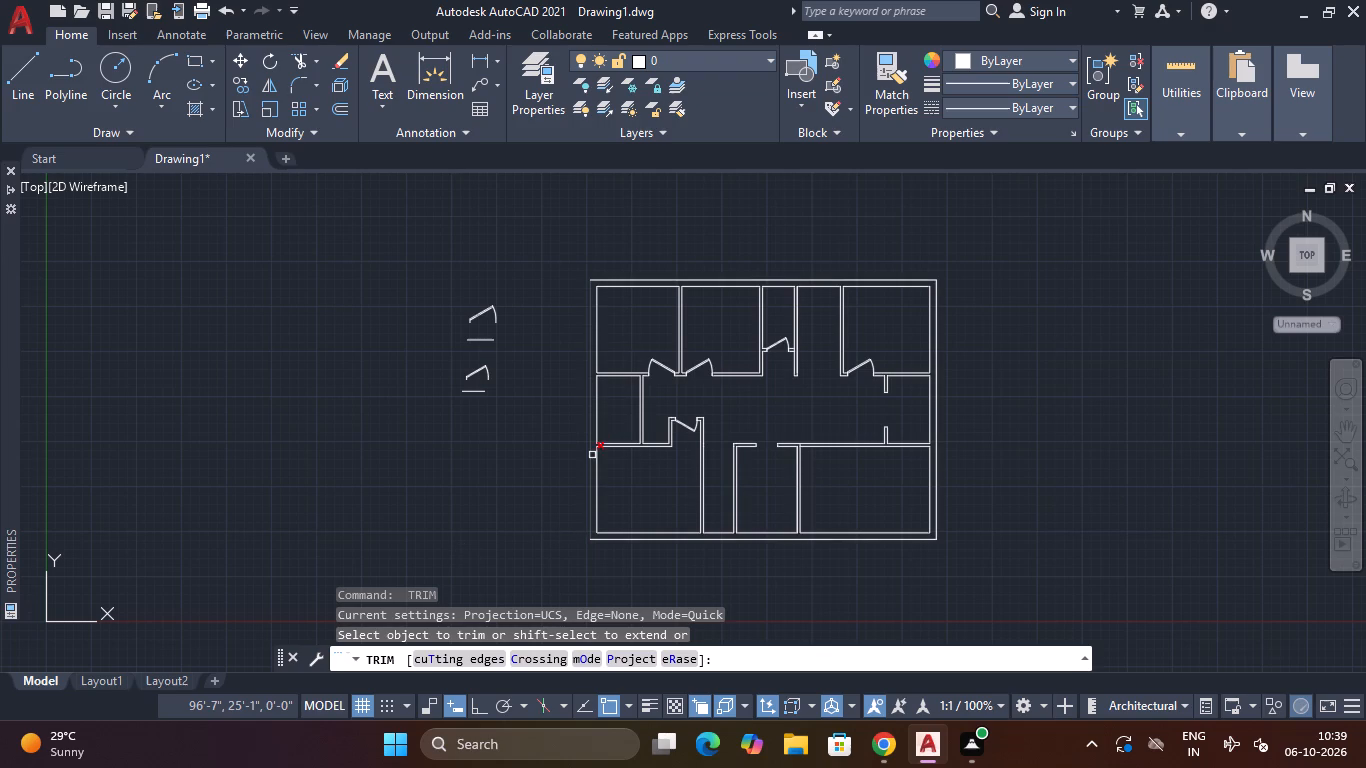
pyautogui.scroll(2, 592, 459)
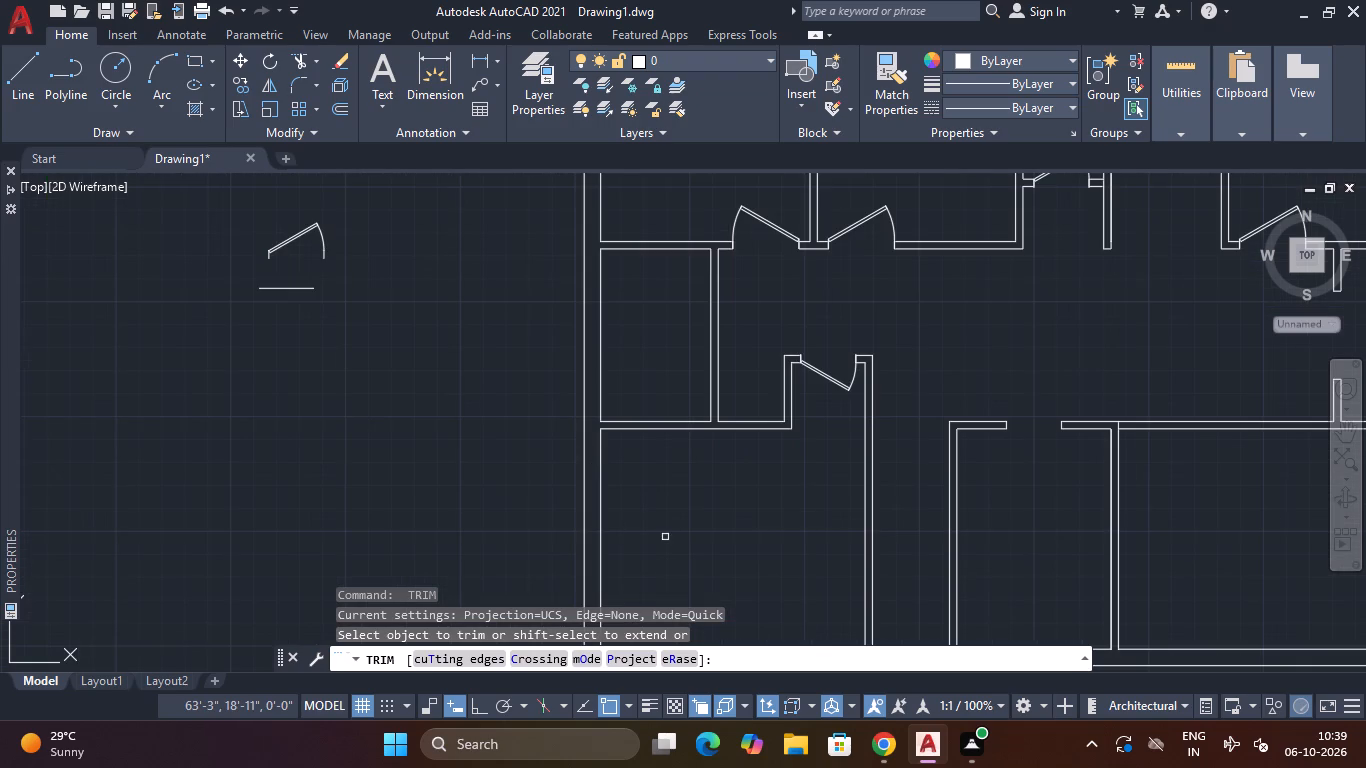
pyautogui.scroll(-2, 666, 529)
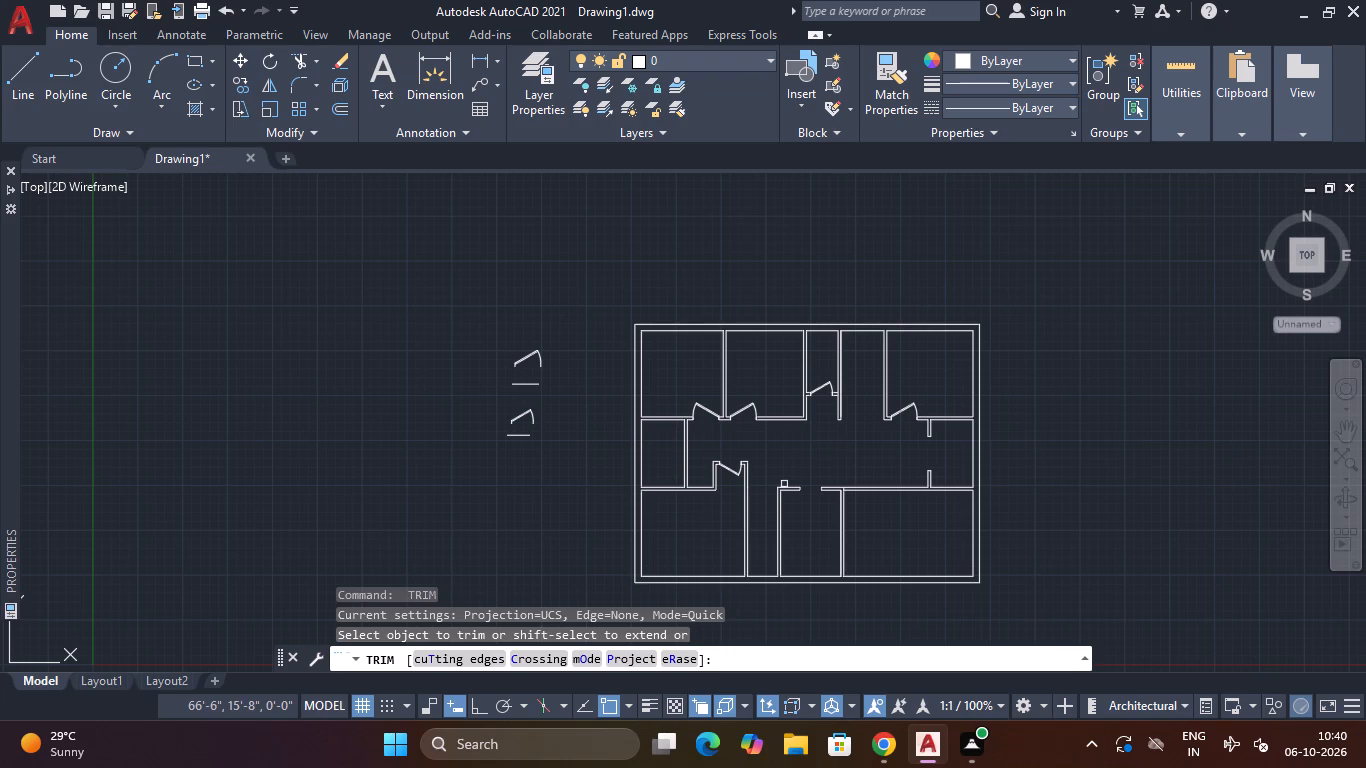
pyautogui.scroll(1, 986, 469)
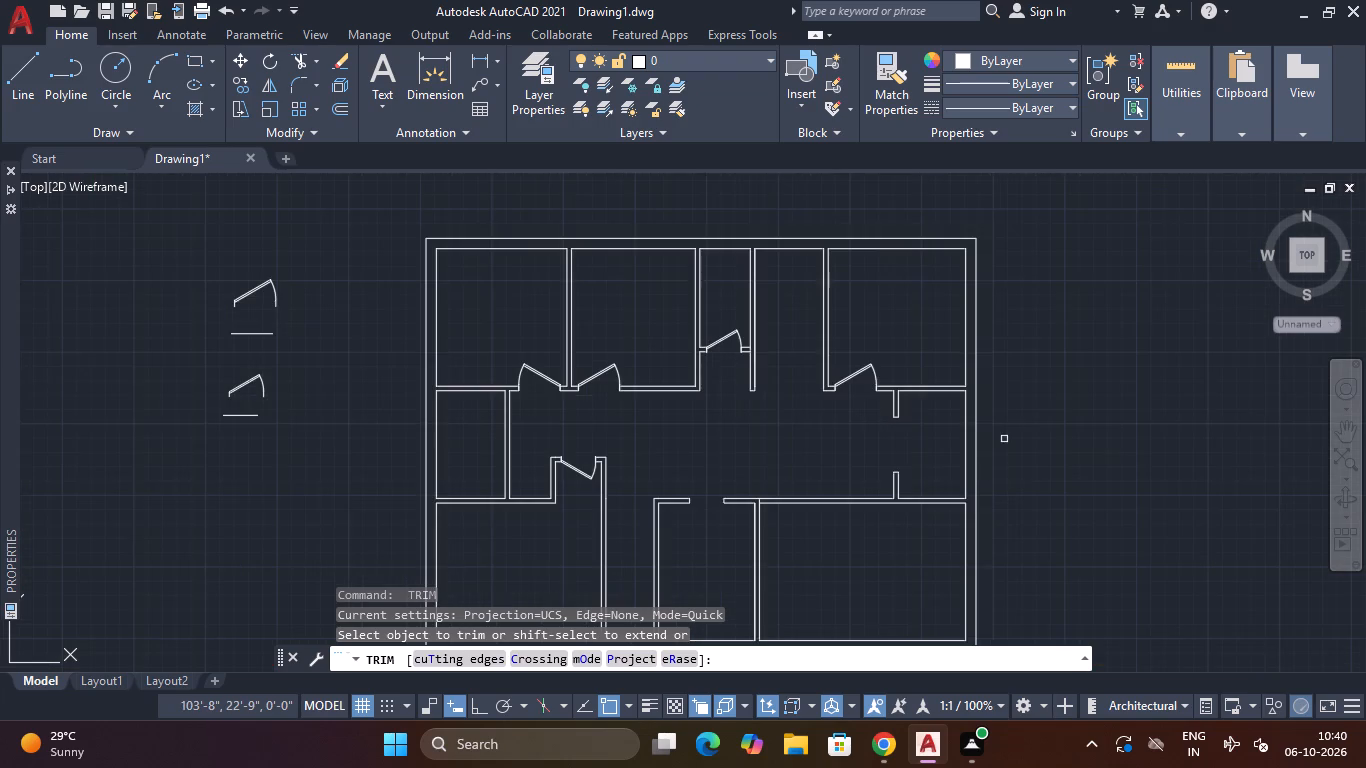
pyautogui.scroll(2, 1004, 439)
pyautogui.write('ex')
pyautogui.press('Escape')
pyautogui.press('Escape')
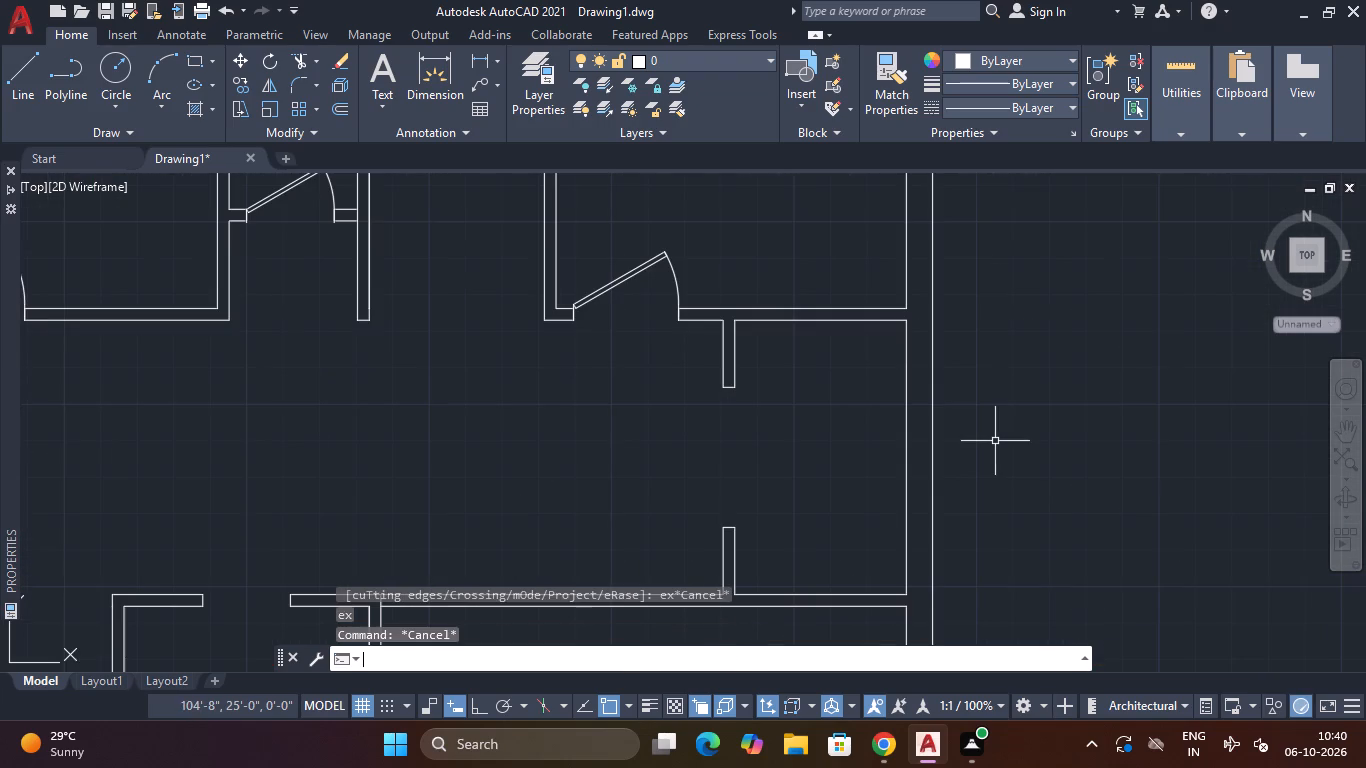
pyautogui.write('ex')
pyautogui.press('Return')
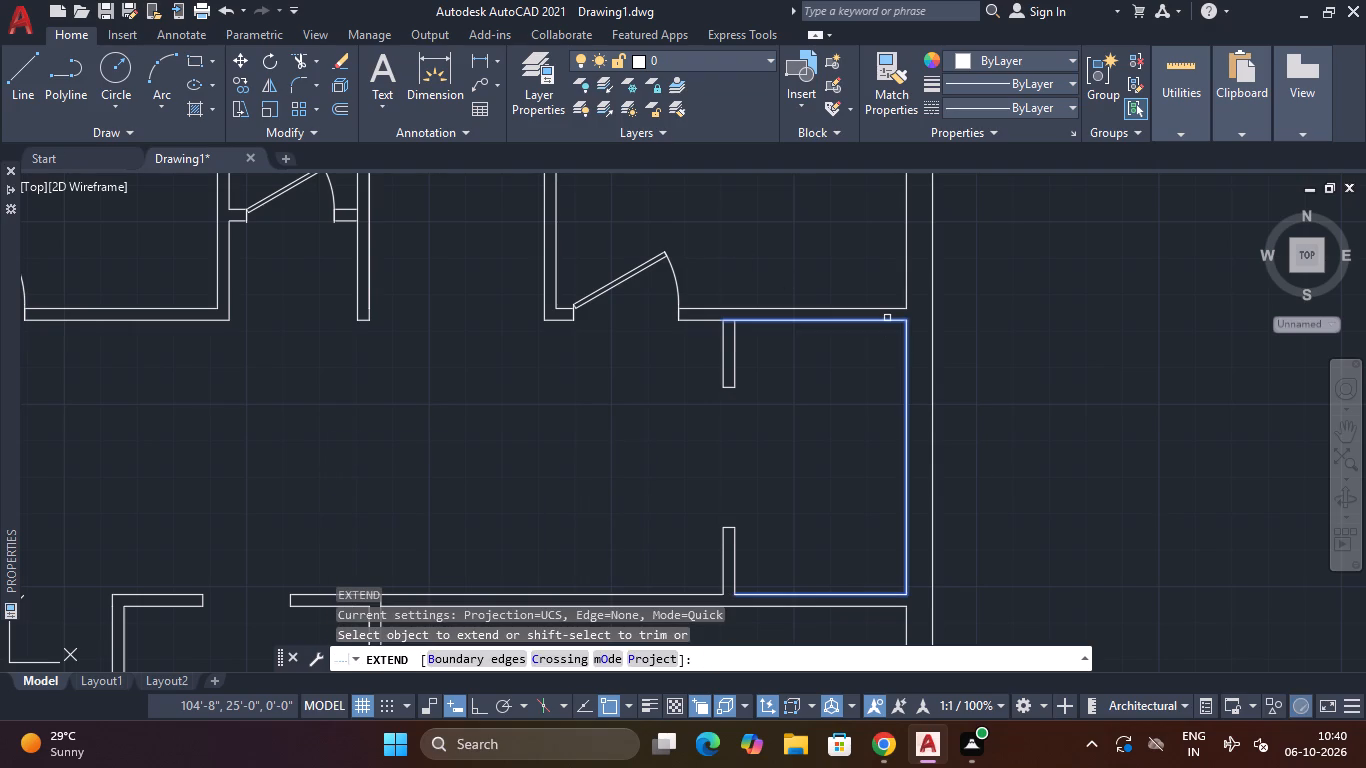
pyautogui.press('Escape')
# Explode the inner wall polyline of the small room on the plan's east side, between the two wall stubs and the outer wall.
pyautogui.click(910, 338)
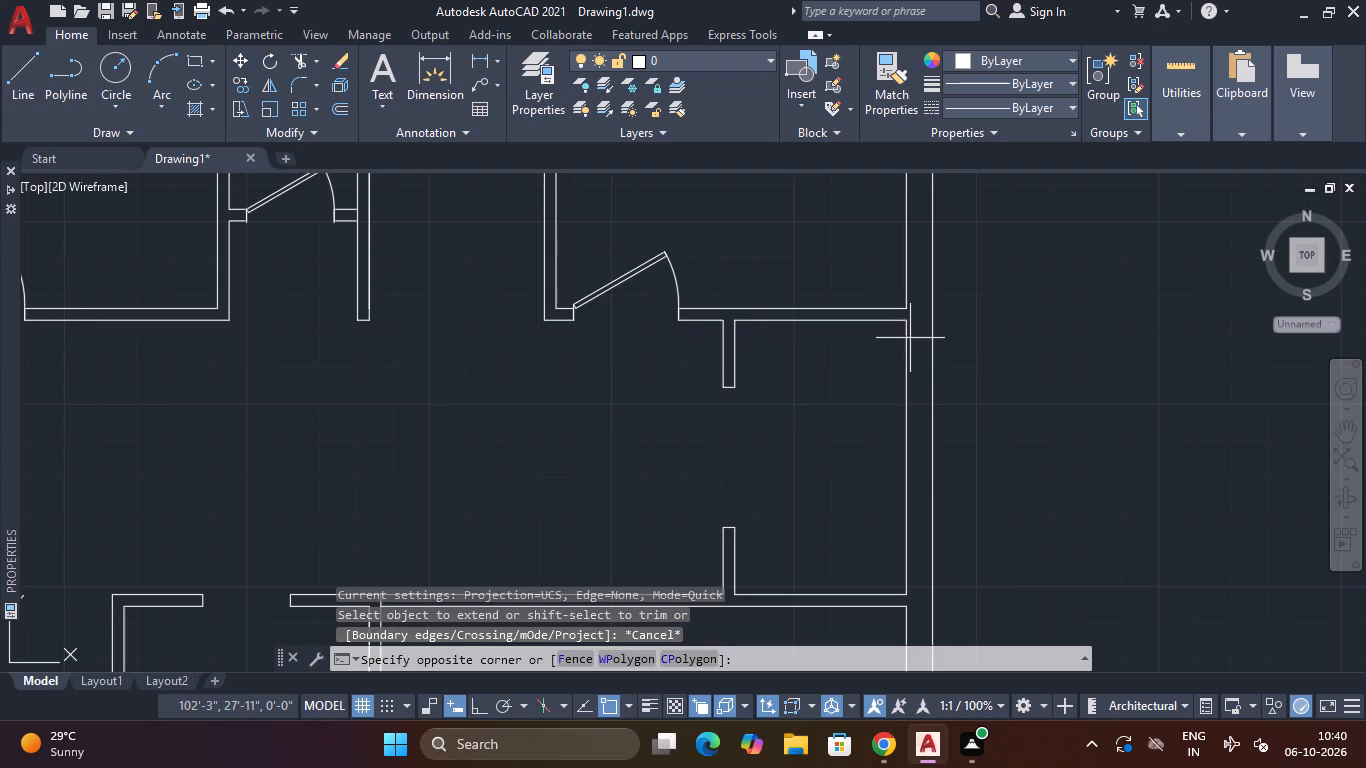
pyautogui.click(889, 354)
pyautogui.write('exp')
pyautogui.press('Down')
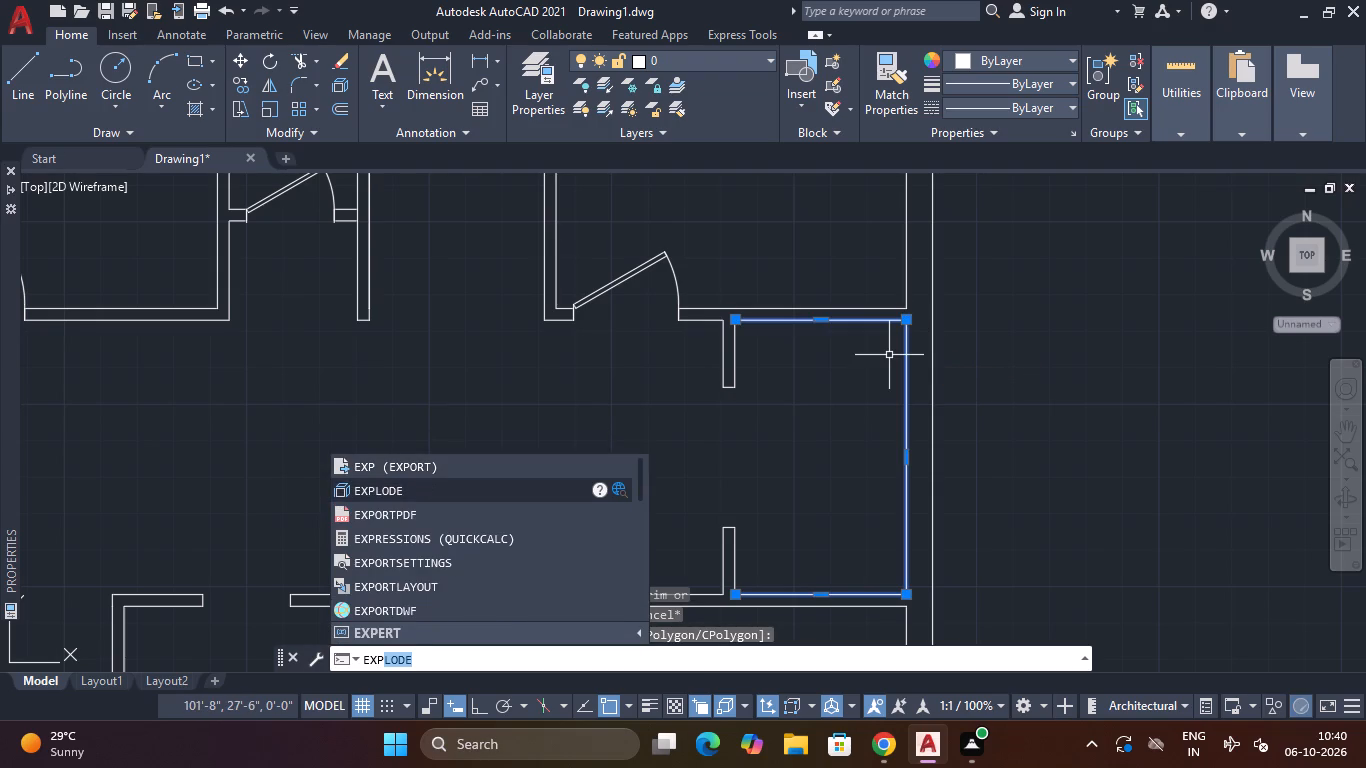
pyautogui.press('Return')
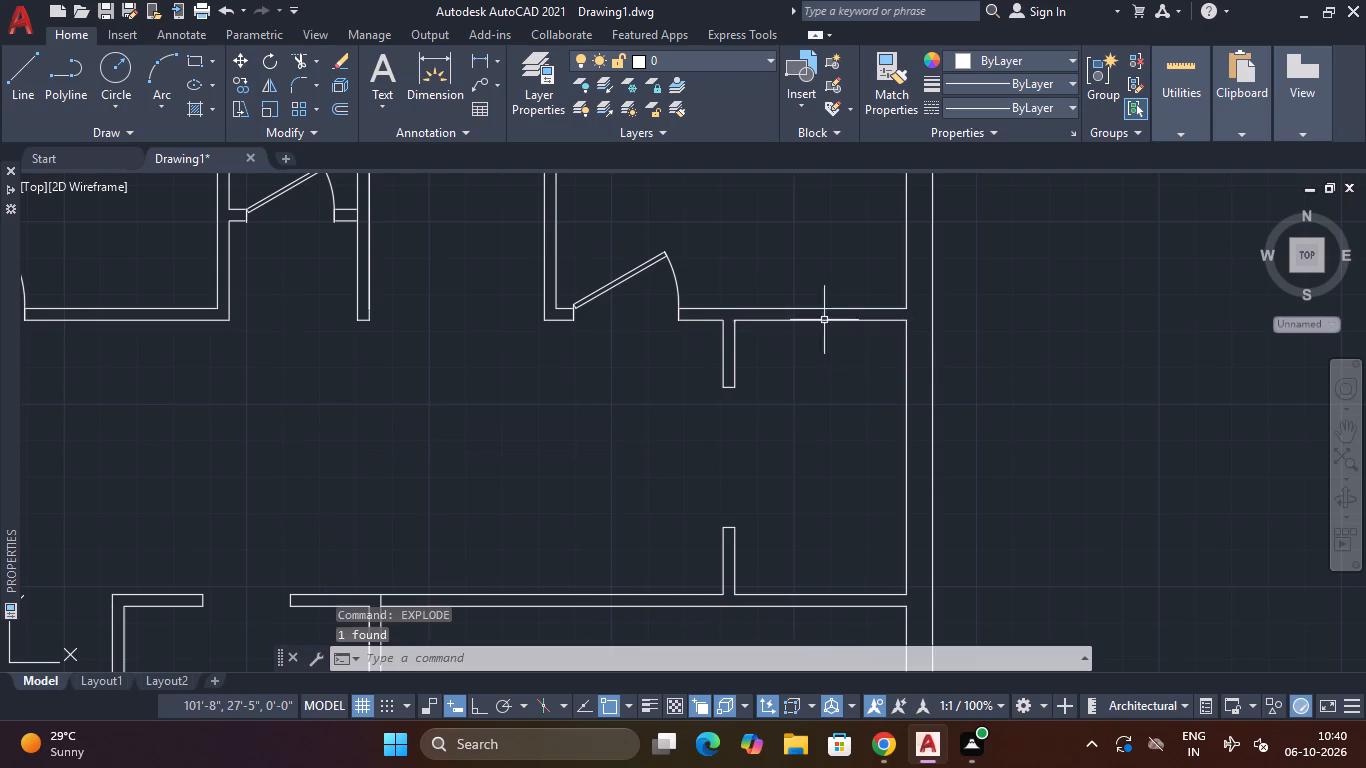
# Extend the north and south wall lines of the small east room to the outer wall line.
pyautogui.write('ex')
pyautogui.press('Return')
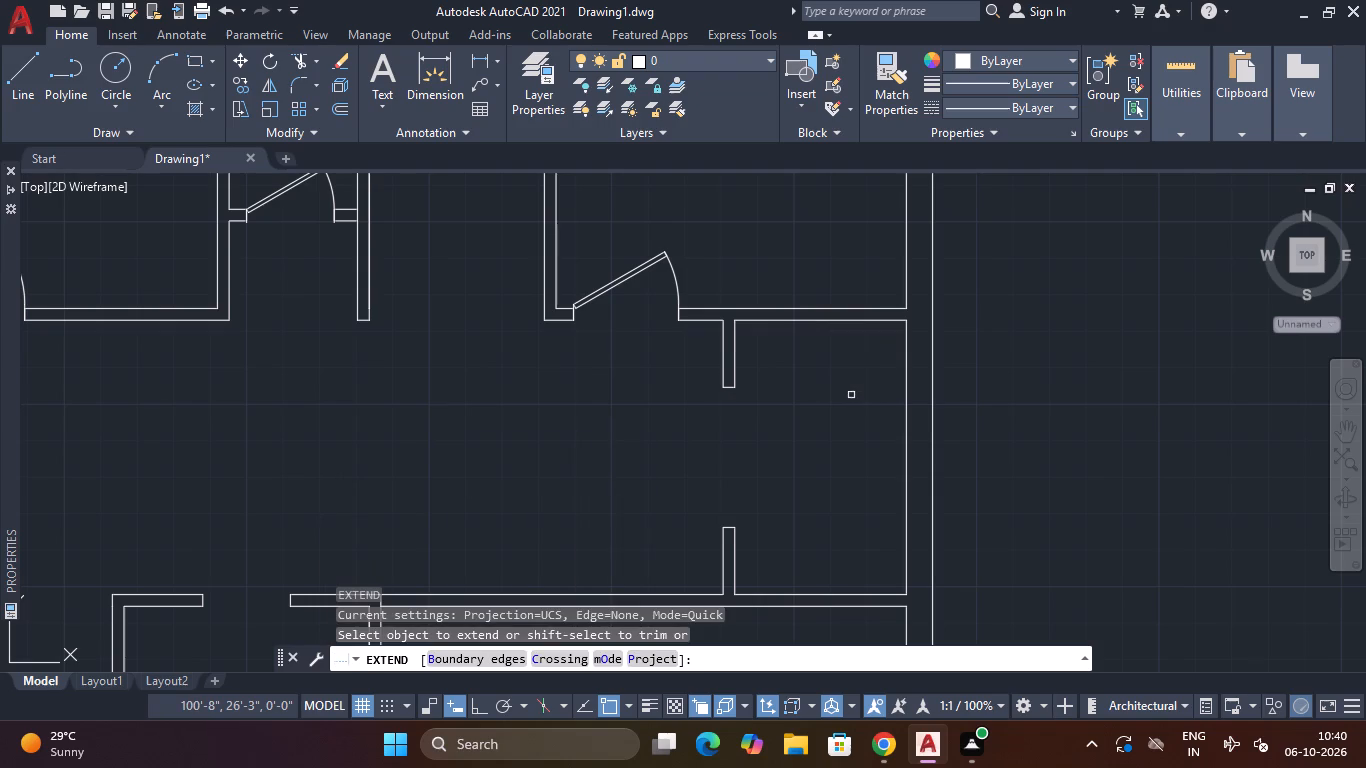
pyautogui.click(853, 320)
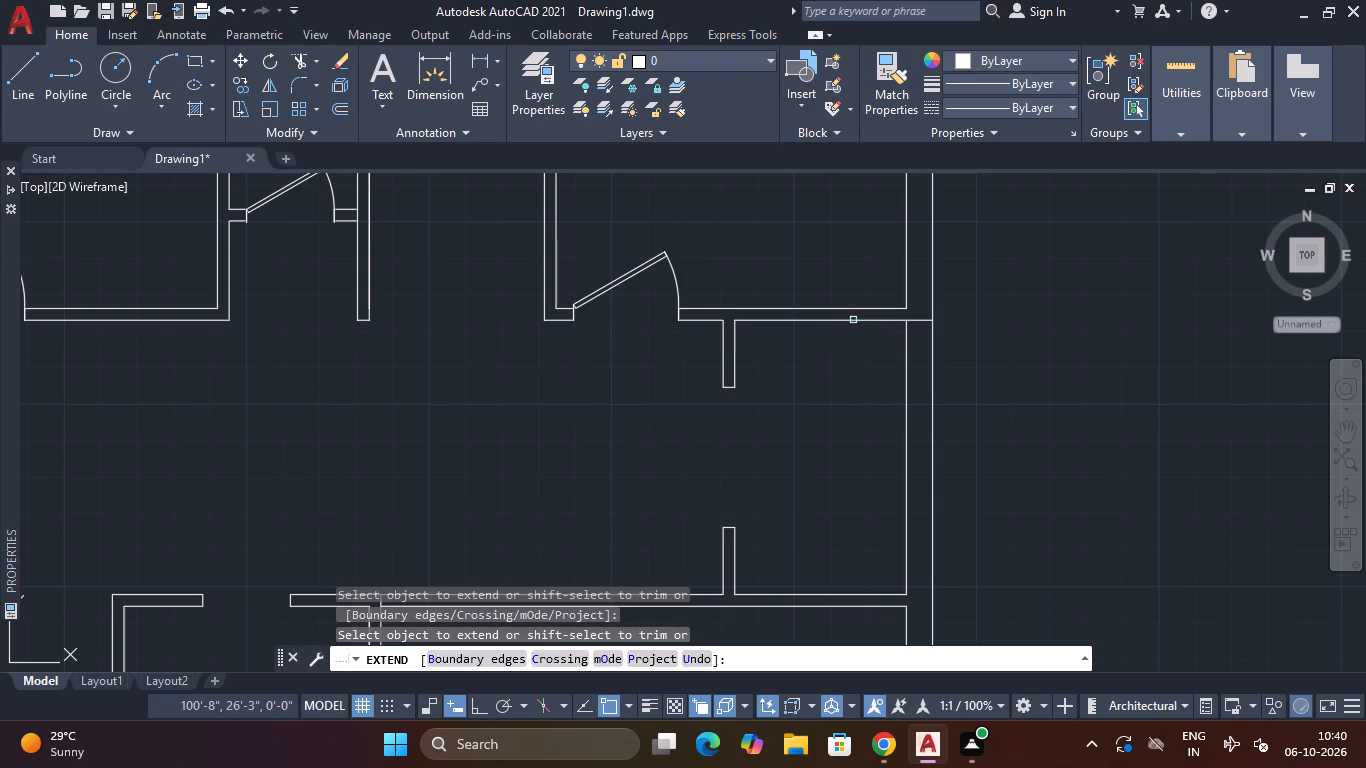
pyautogui.click(864, 596)
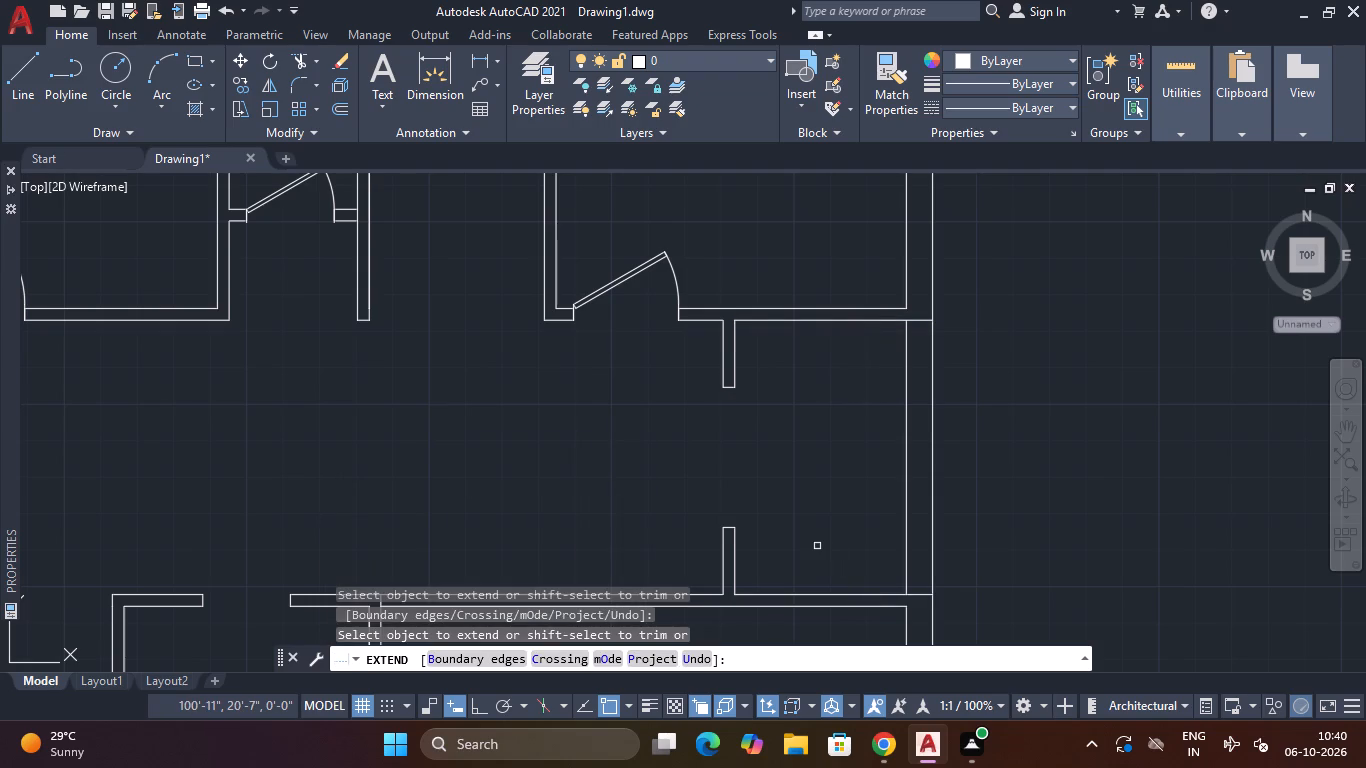
pyautogui.press('Escape')
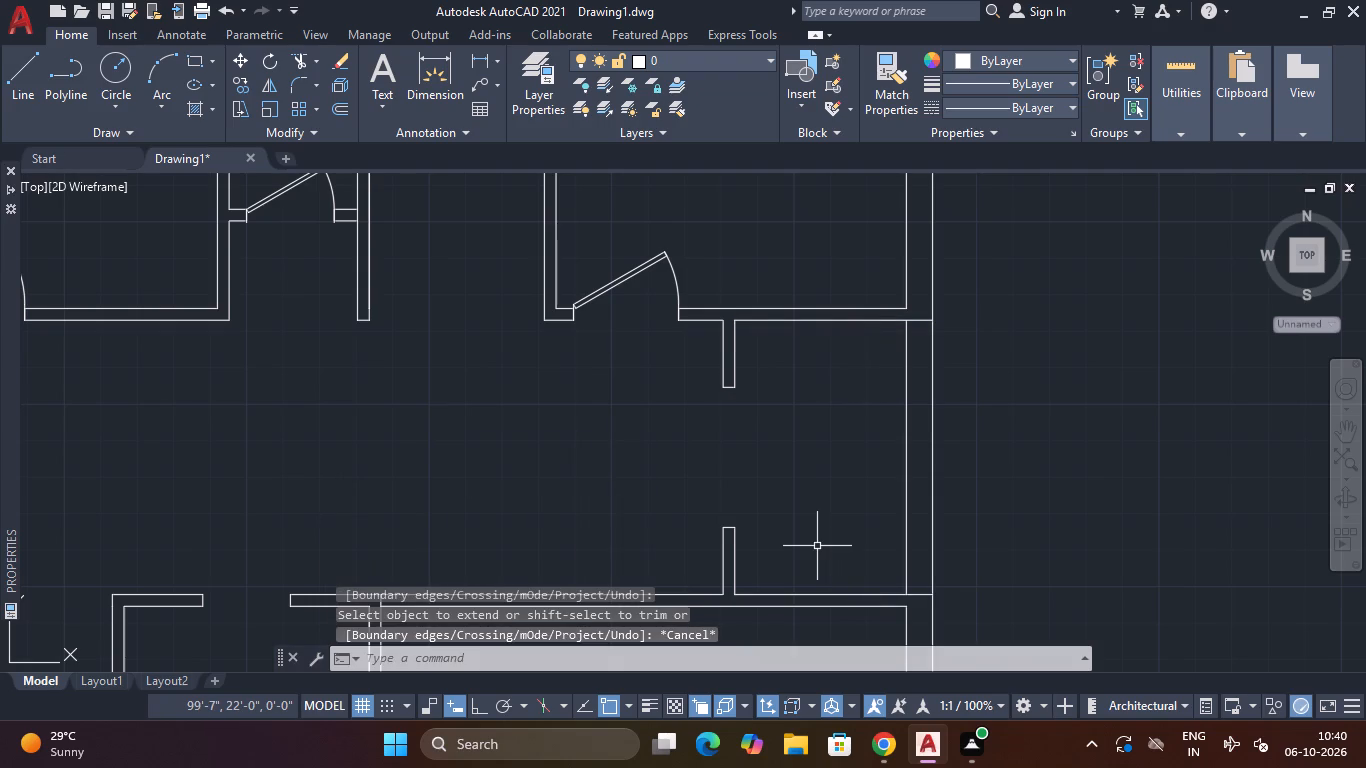
# Trim away both east wall lines between the two extended lines to open the small east room to the outside.
pyautogui.write('tr')
pyautogui.press('space')
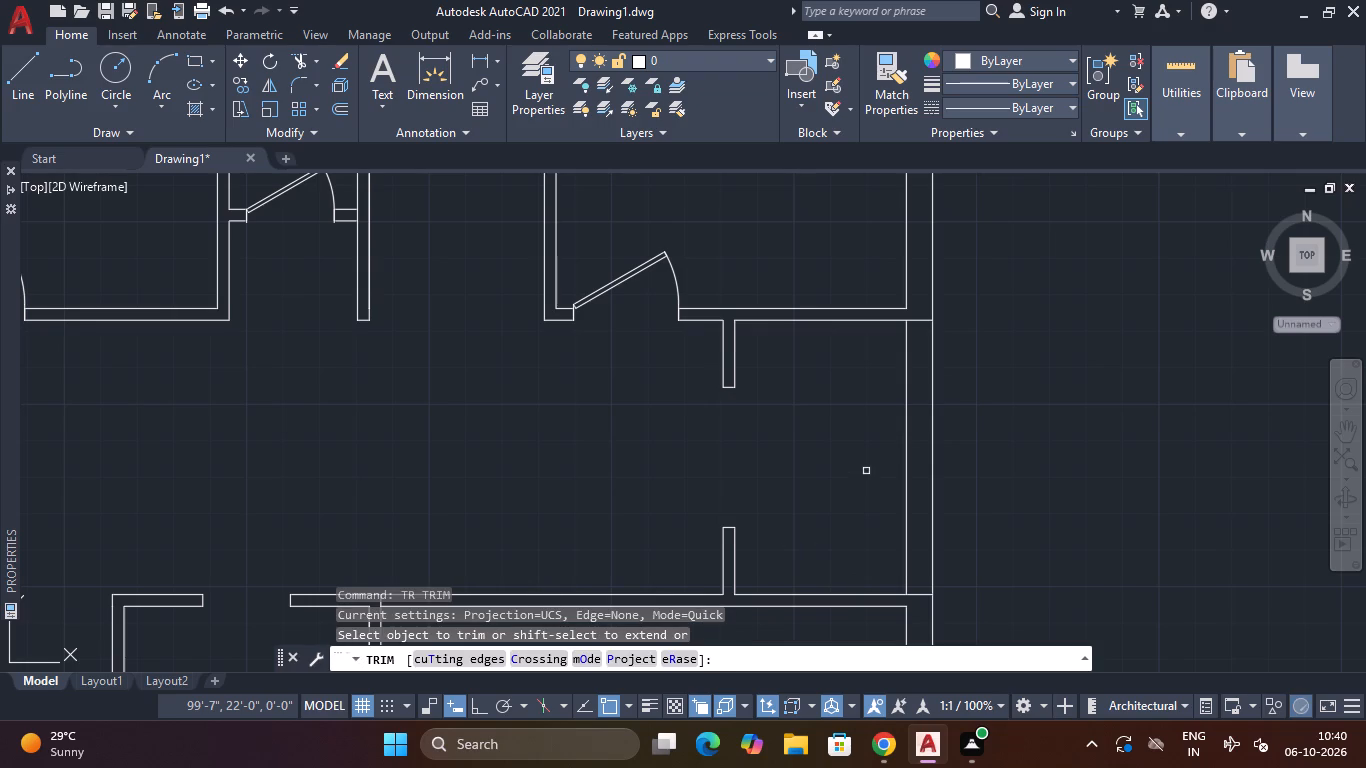
pyautogui.click(858, 454)
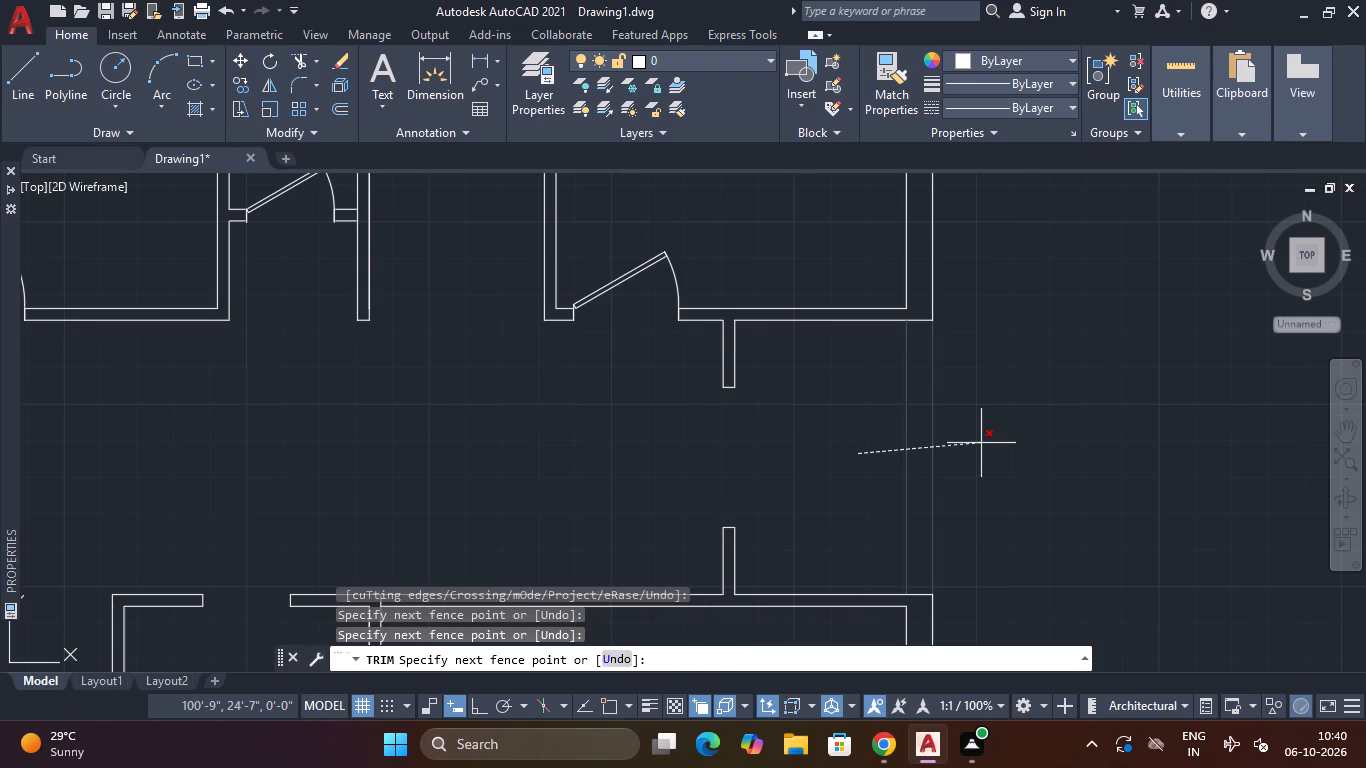
pyautogui.click(981, 443)
pyautogui.press('Escape')
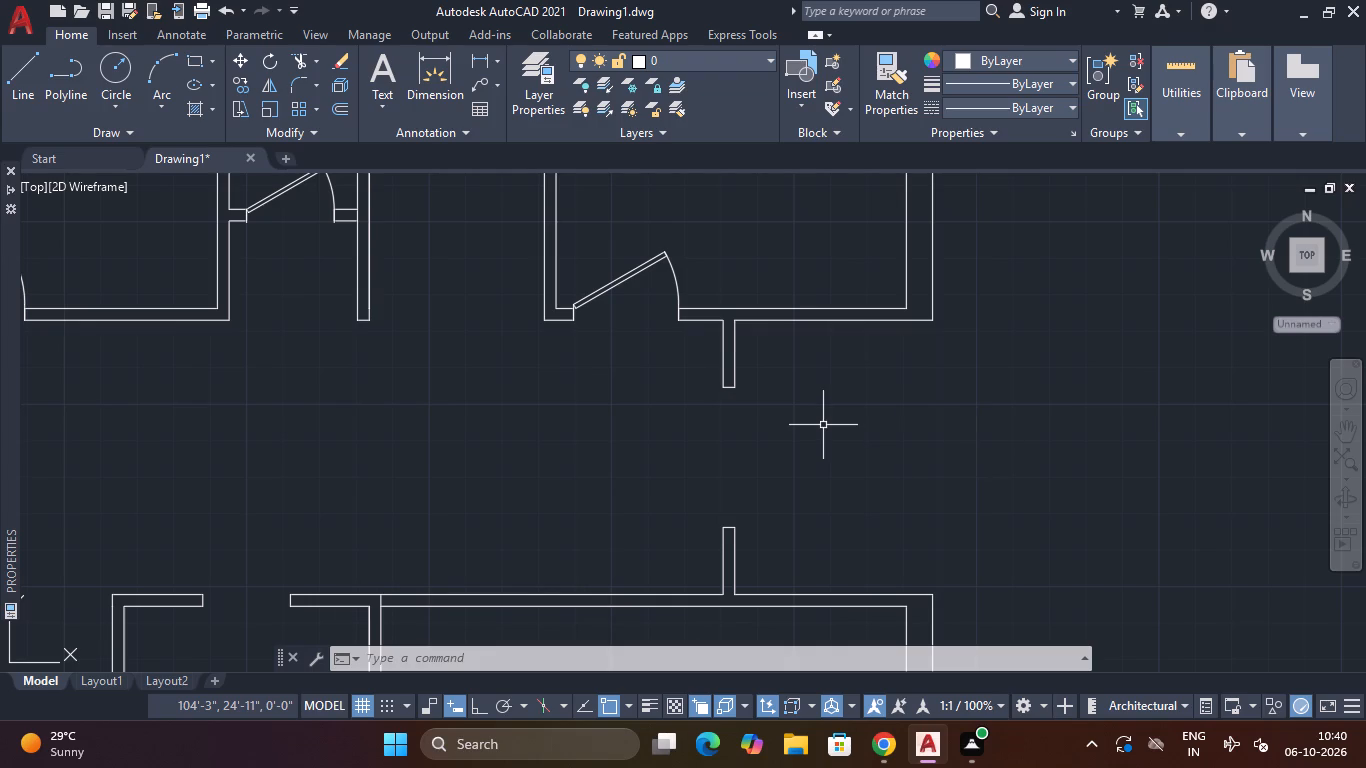
# Examine the wall layout and door openings, especially the narrow passage and middle room on the south side.
pyautogui.scroll(-3, 823, 425)
pyautogui.moveTo(821, 425); pyautogui.dragTo(838, 424, button='middle')
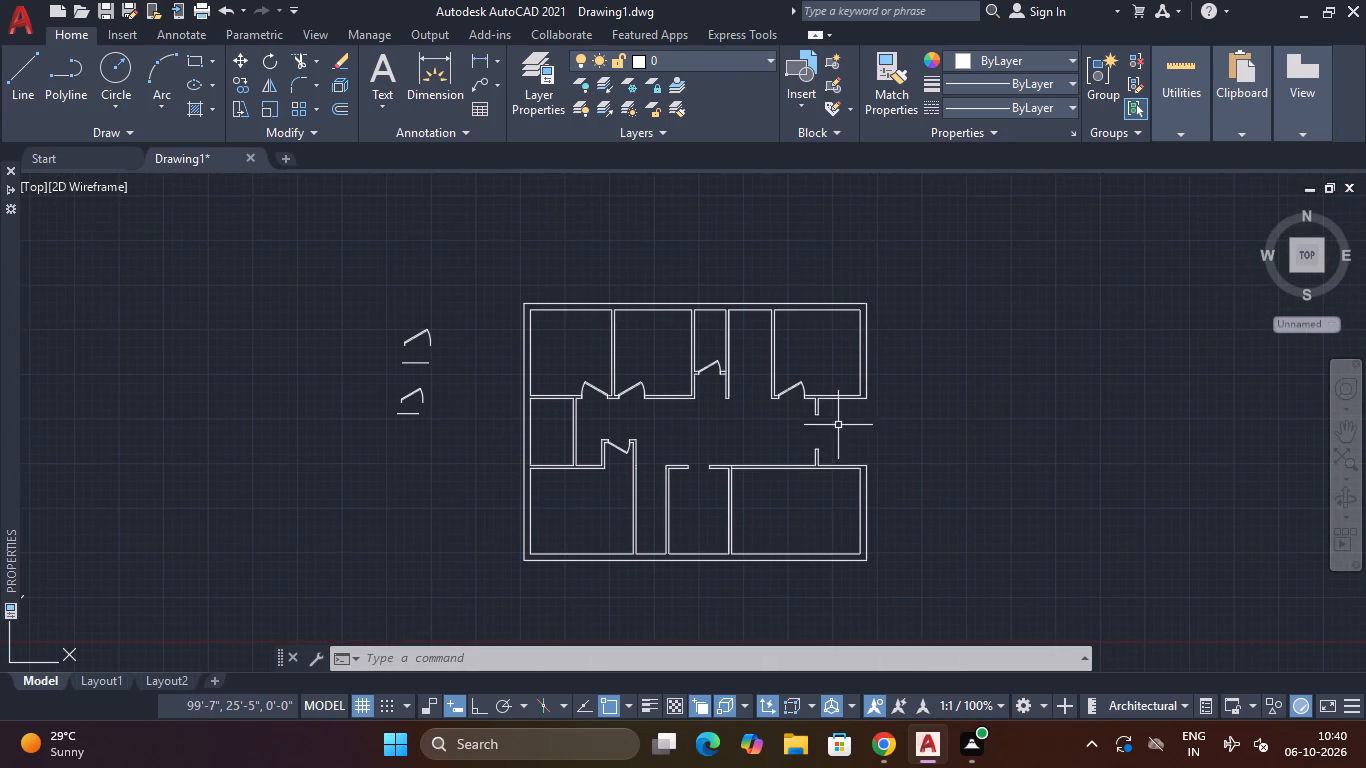
pyautogui.scroll(2, 734, 376)
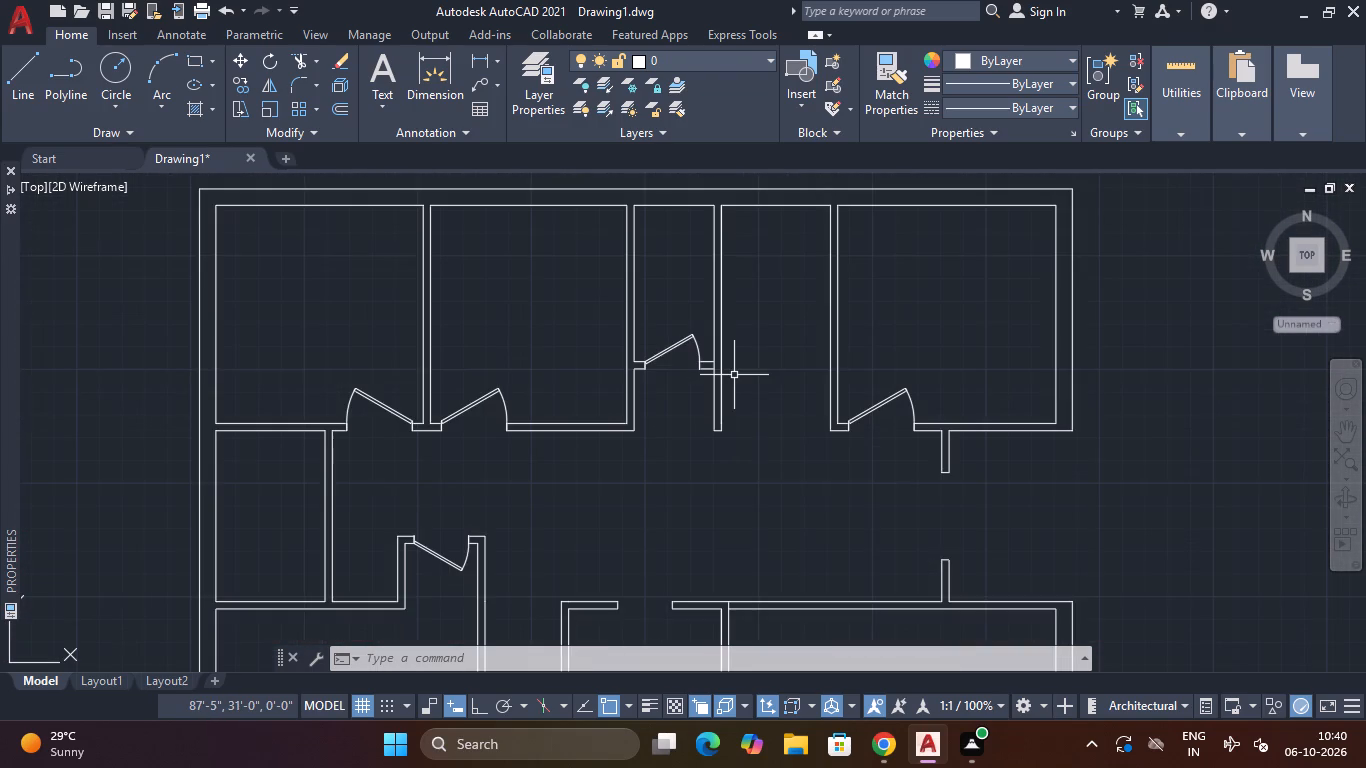
pyautogui.scroll(-2, 734, 375)
pyautogui.scroll(4, 700, 476)
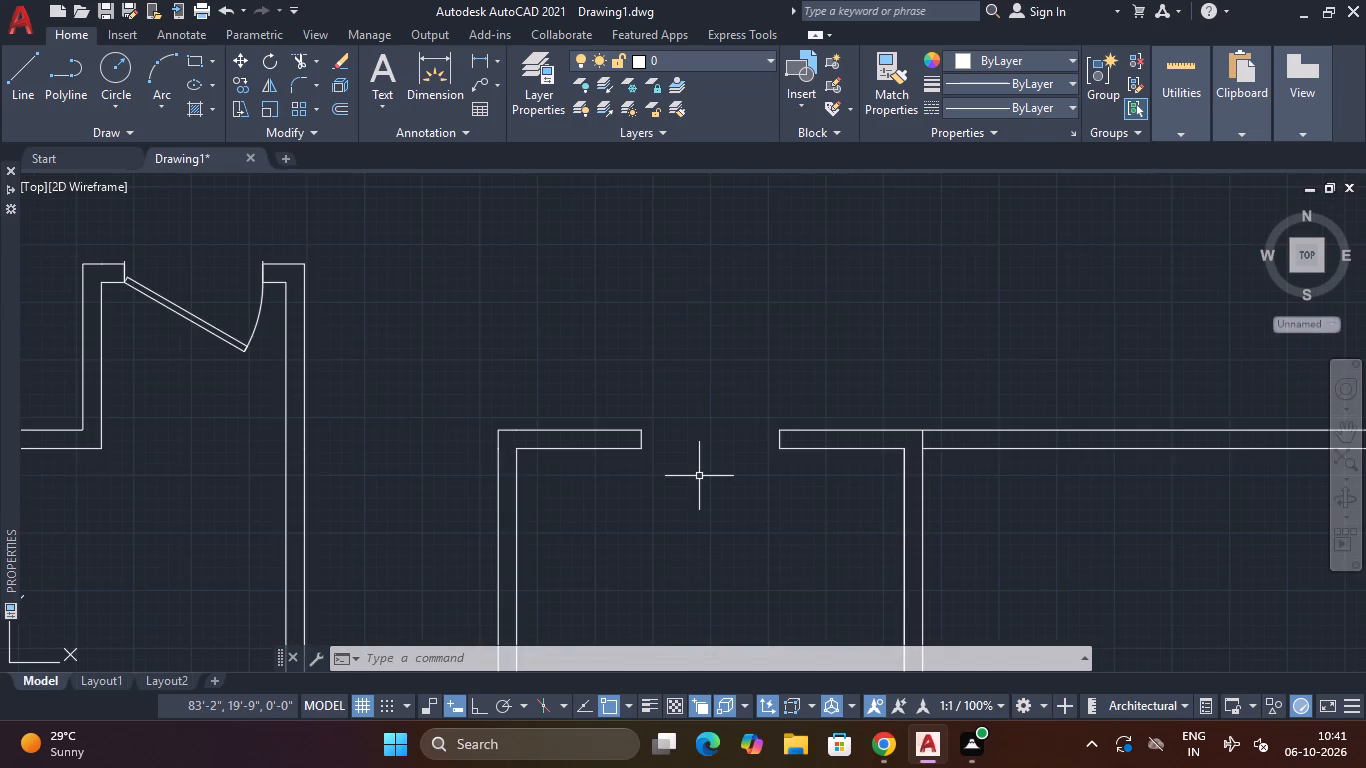
pyautogui.scroll(-3, 699, 476)
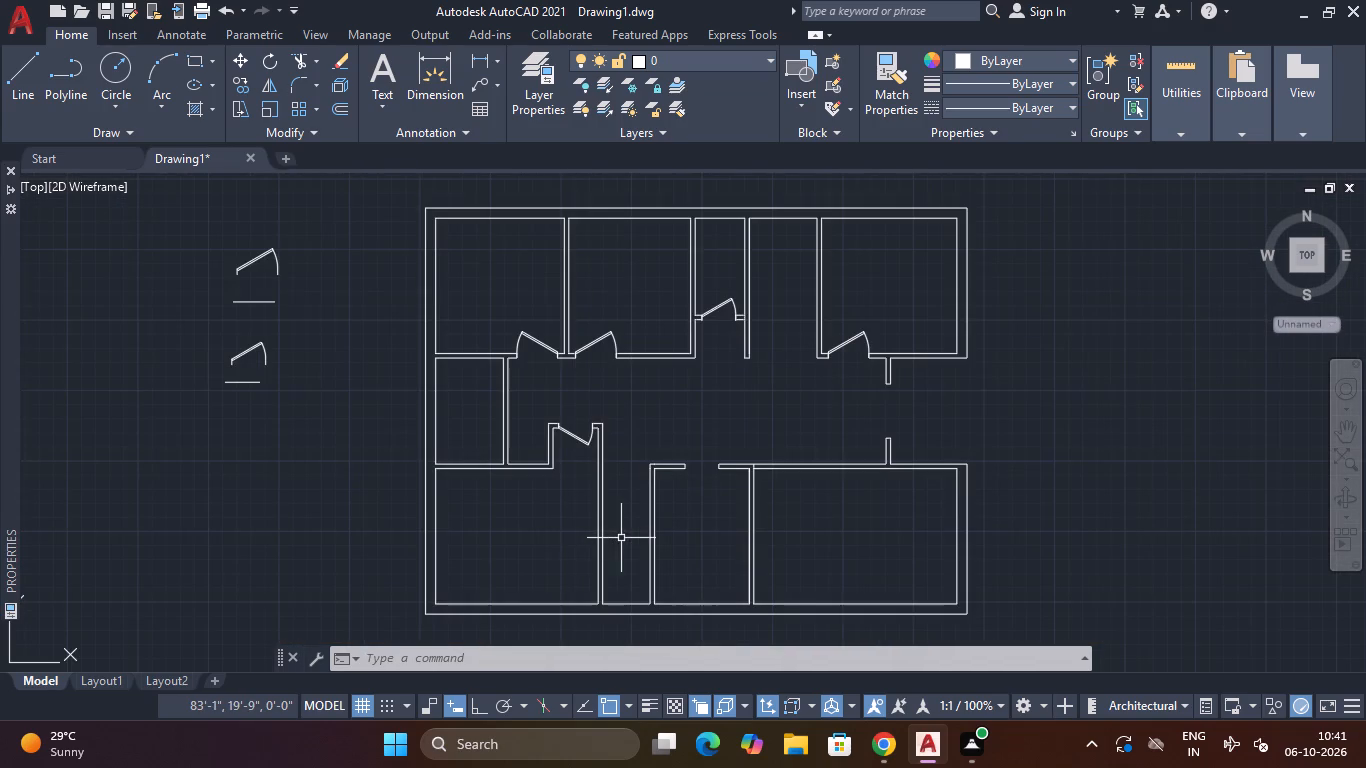
pyautogui.scroll(5, 623, 538)
pyautogui.scroll(-4, 623, 537)
pyautogui.scroll(2, 623, 537)
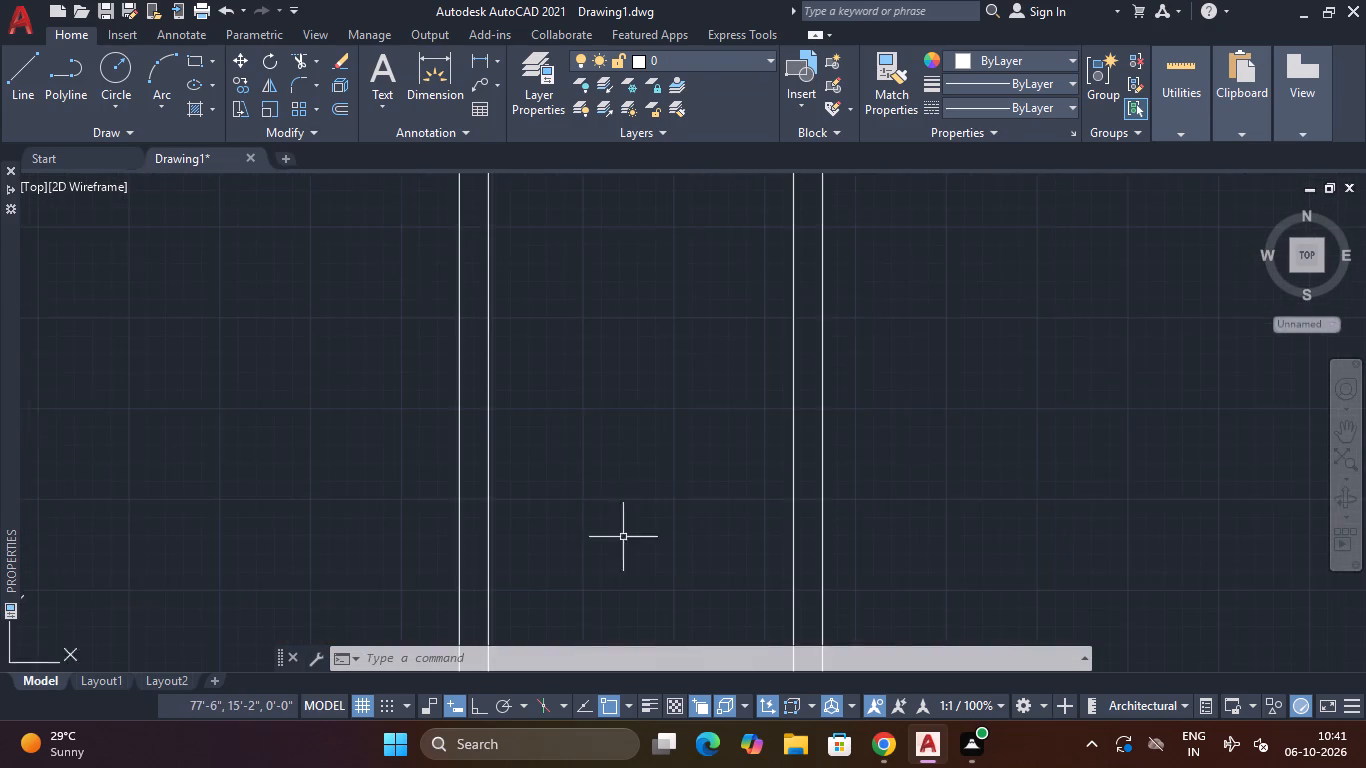
pyautogui.scroll(2, 623, 537)
pyautogui.scroll(-5, 623, 537)
pyautogui.scroll(5, 623, 537)
pyautogui.scroll(-5, 623, 537)
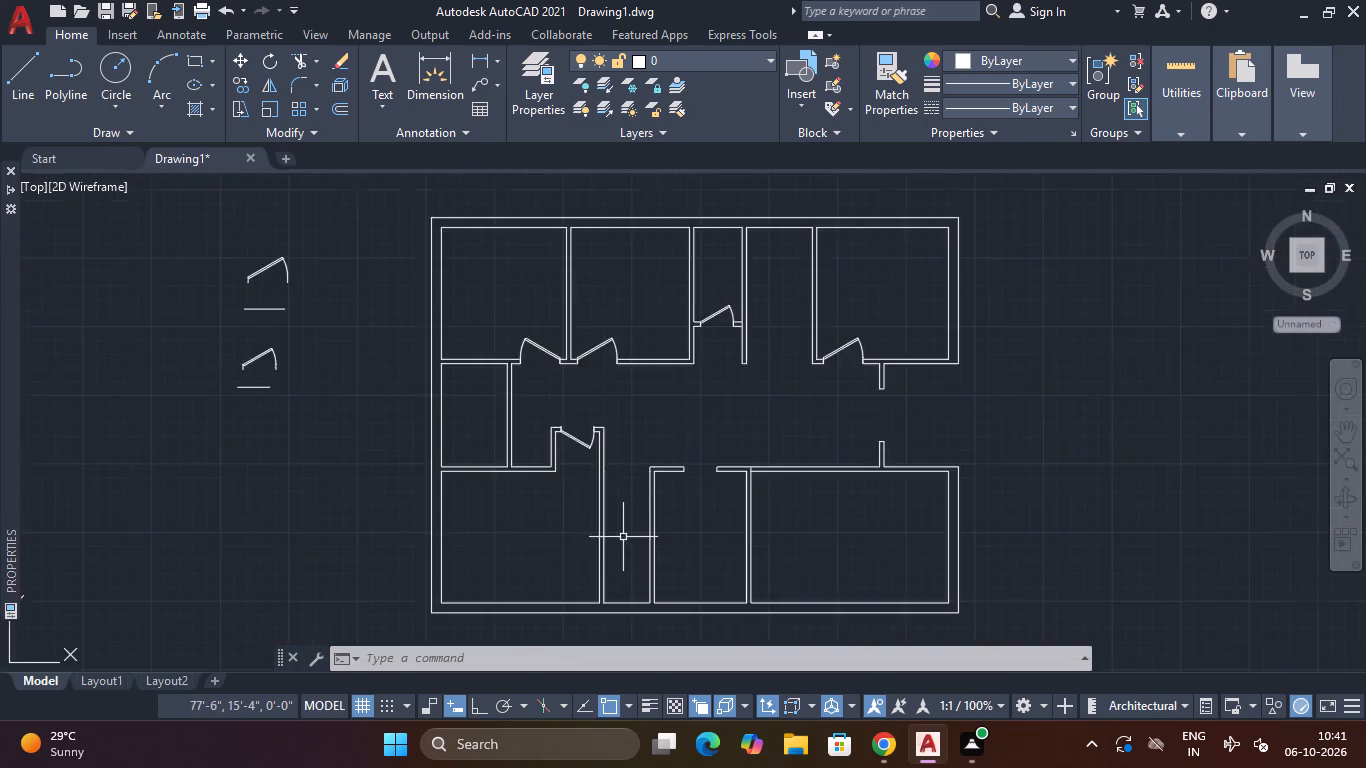
pyautogui.scroll(4, 623, 537)
pyautogui.scroll(-4, 623, 537)
pyautogui.moveTo(680, 541); pyautogui.dragTo(759, 496, button='middle')
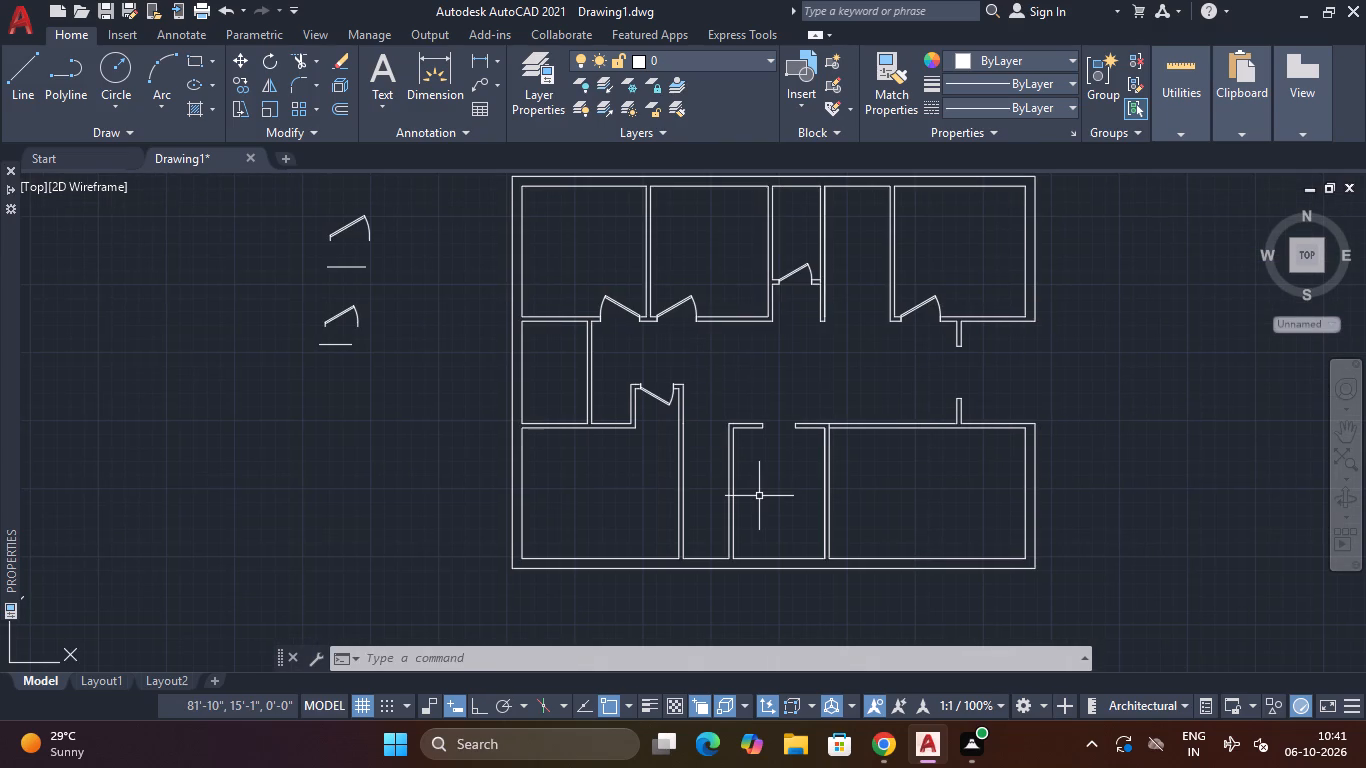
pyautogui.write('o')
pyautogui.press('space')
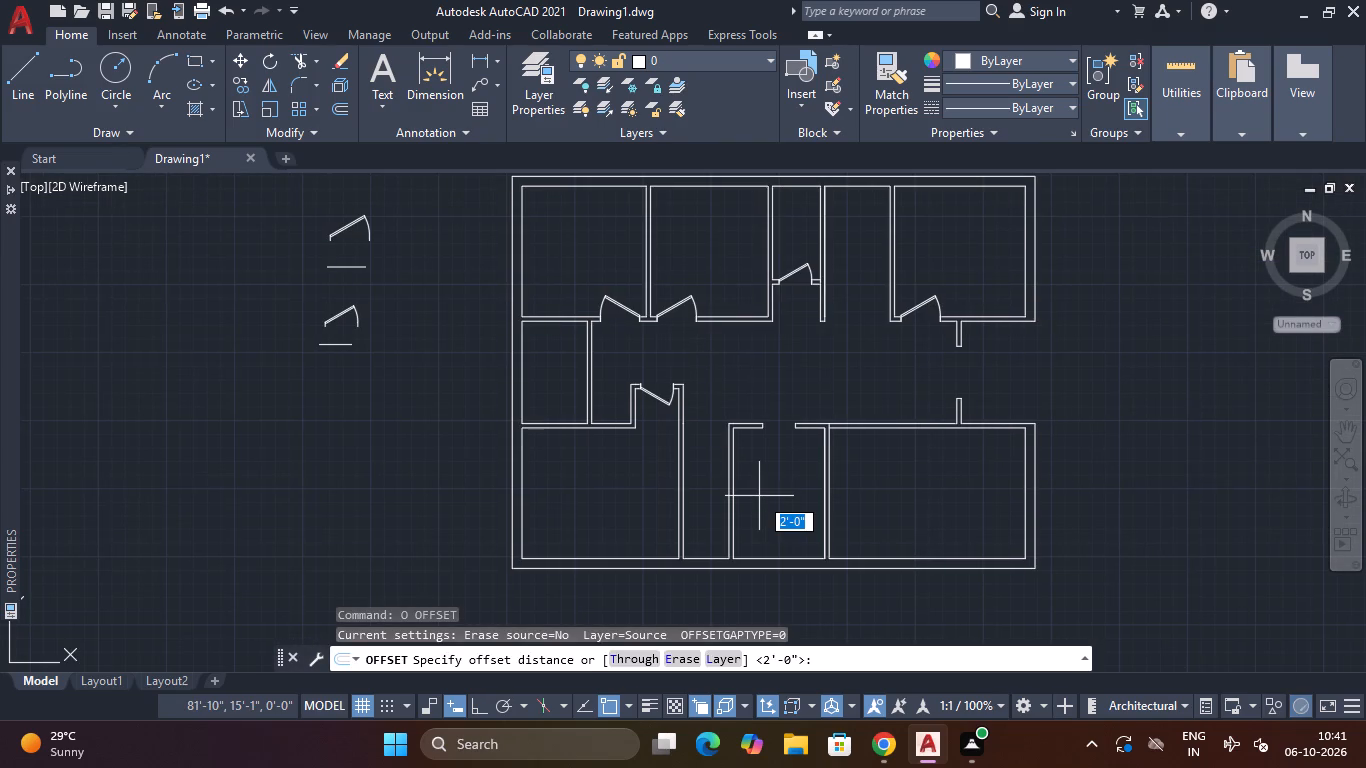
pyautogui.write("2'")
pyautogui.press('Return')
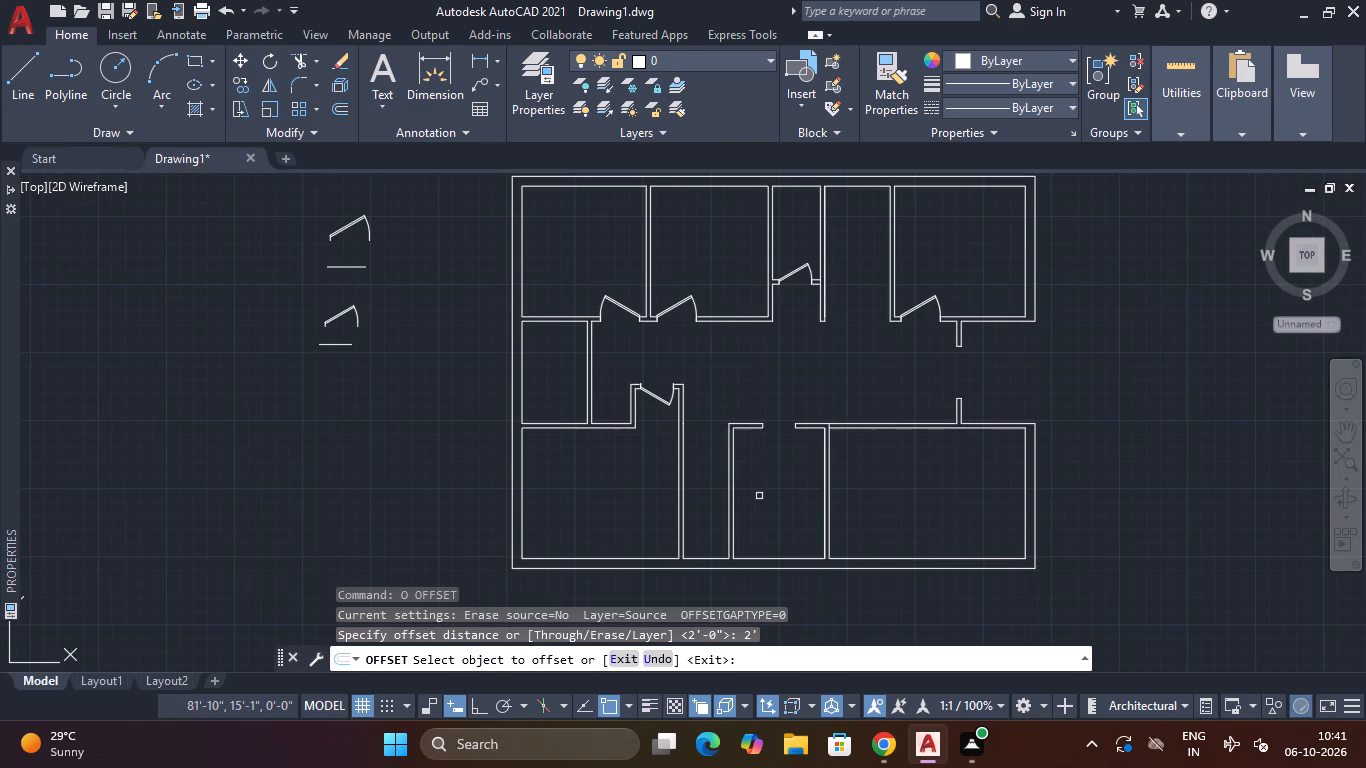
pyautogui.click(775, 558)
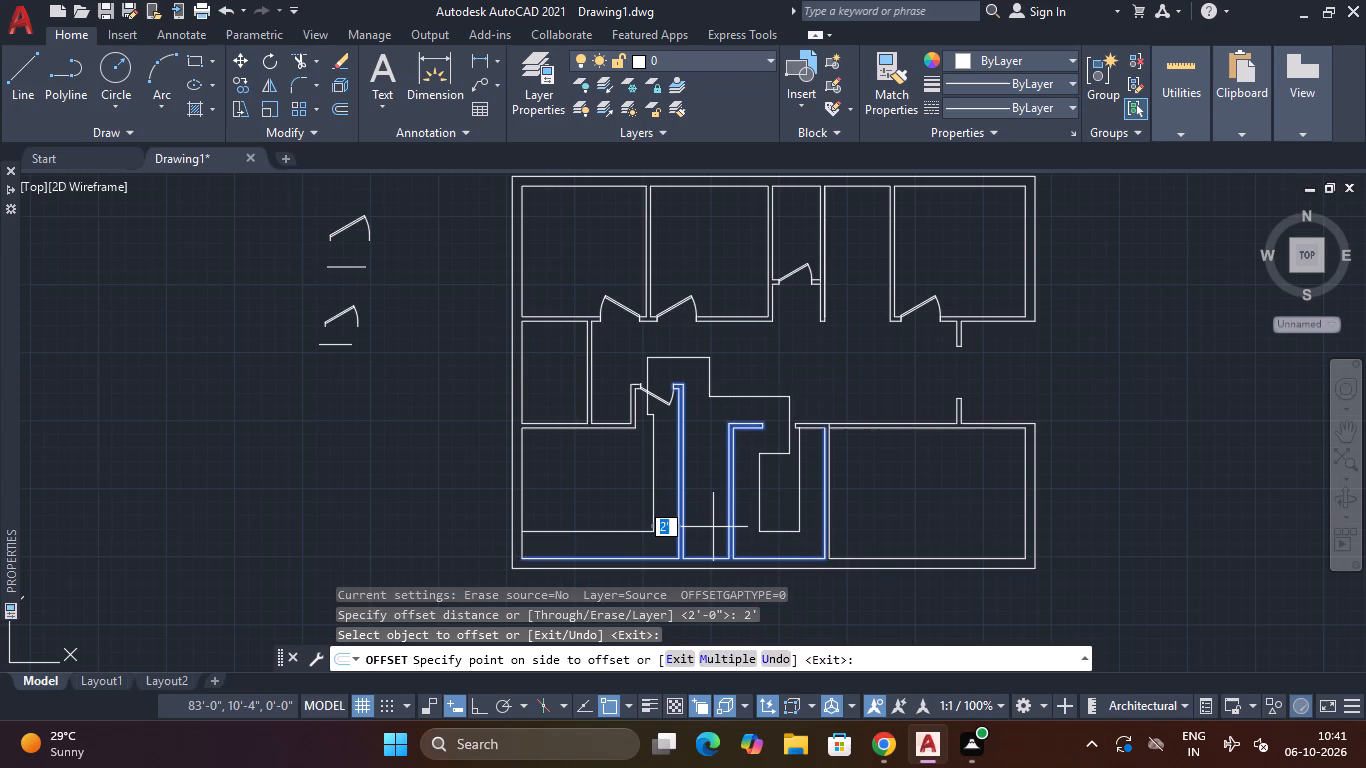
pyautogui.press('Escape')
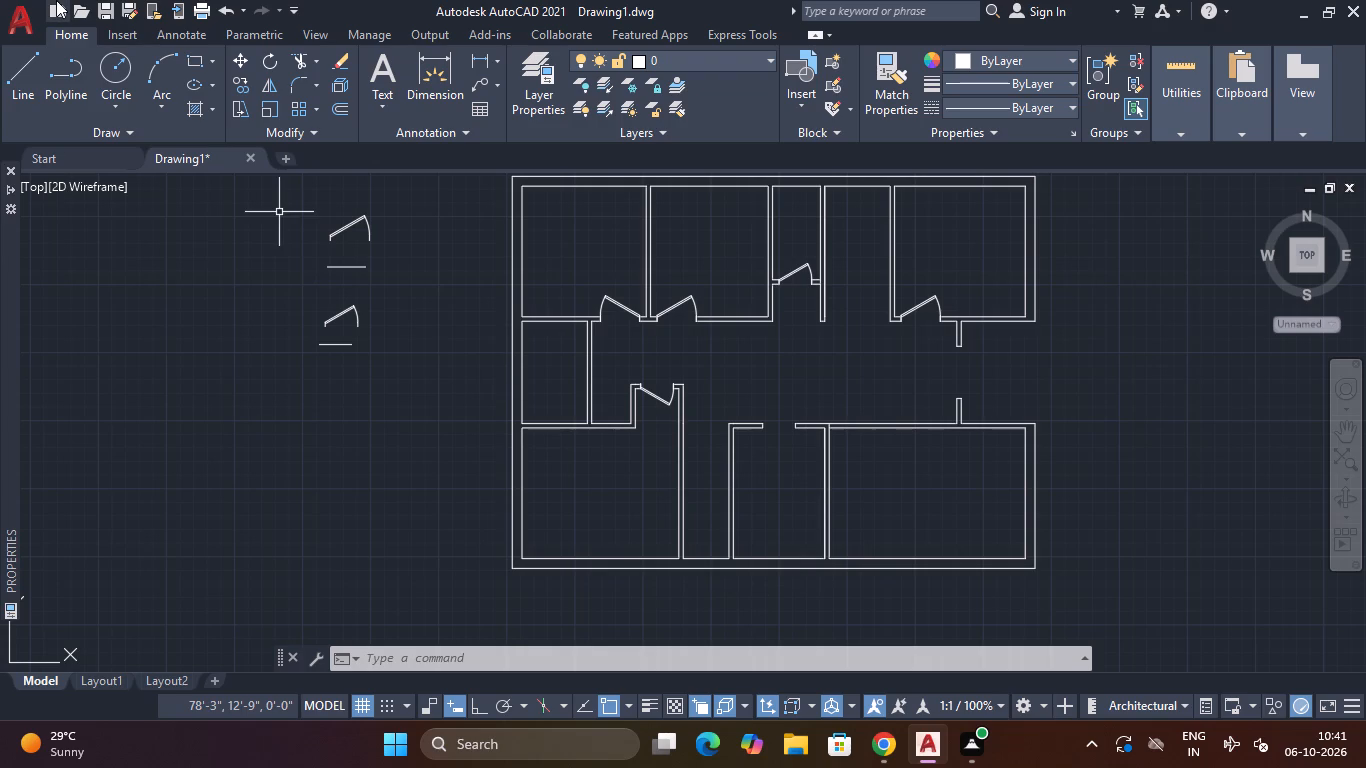
# Explode the wall polyline that runs through the south-west room, the narrow passage and the south middle room.
pyautogui.click(791, 542)
pyautogui.click(770, 561)
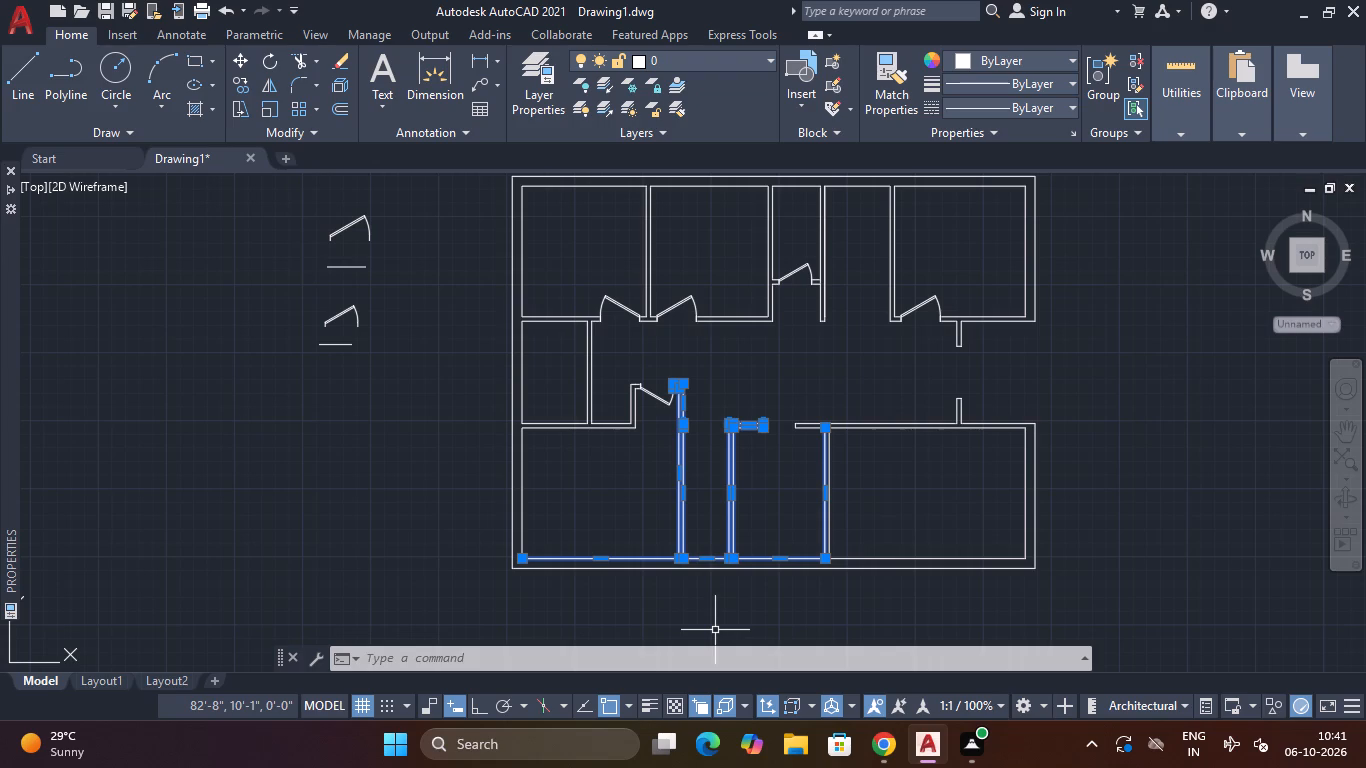
pyautogui.write('ex')
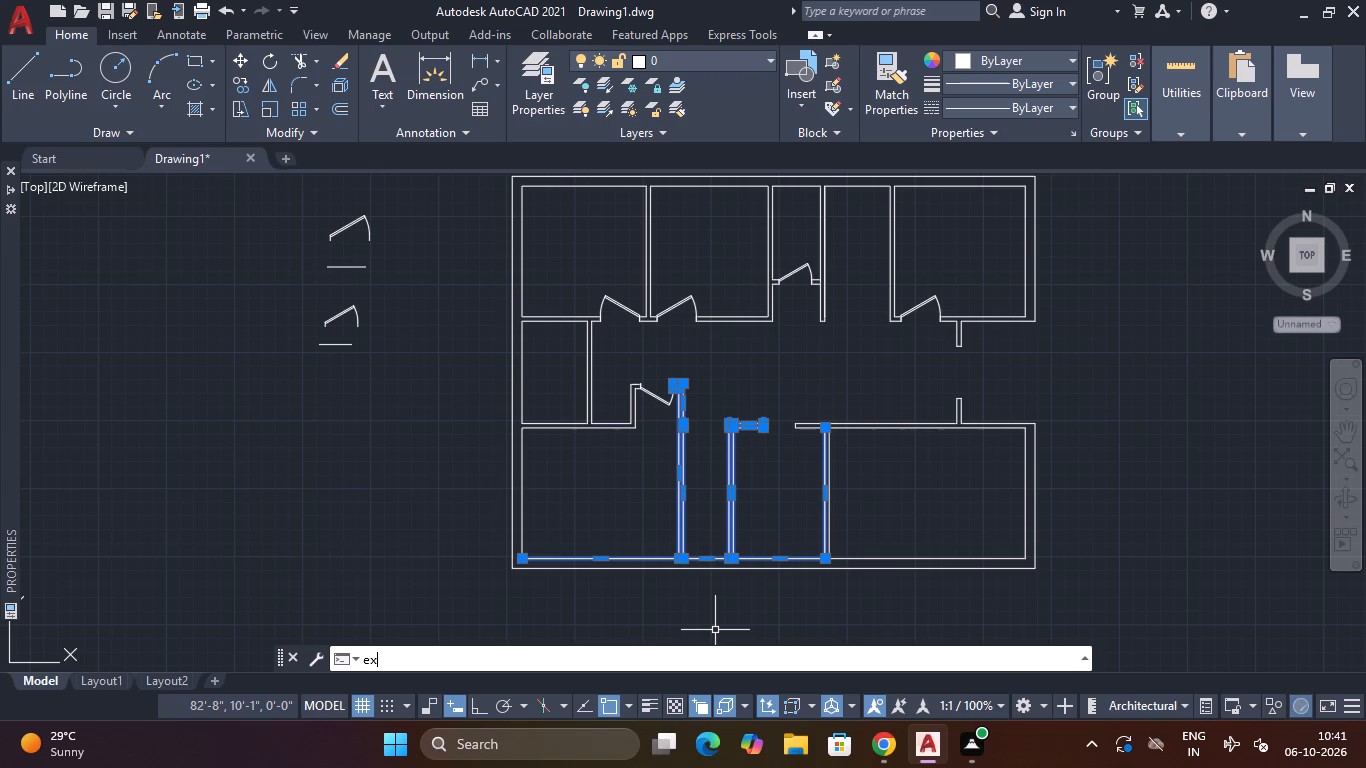
pyautogui.press('Down')
pyautogui.press('Return')
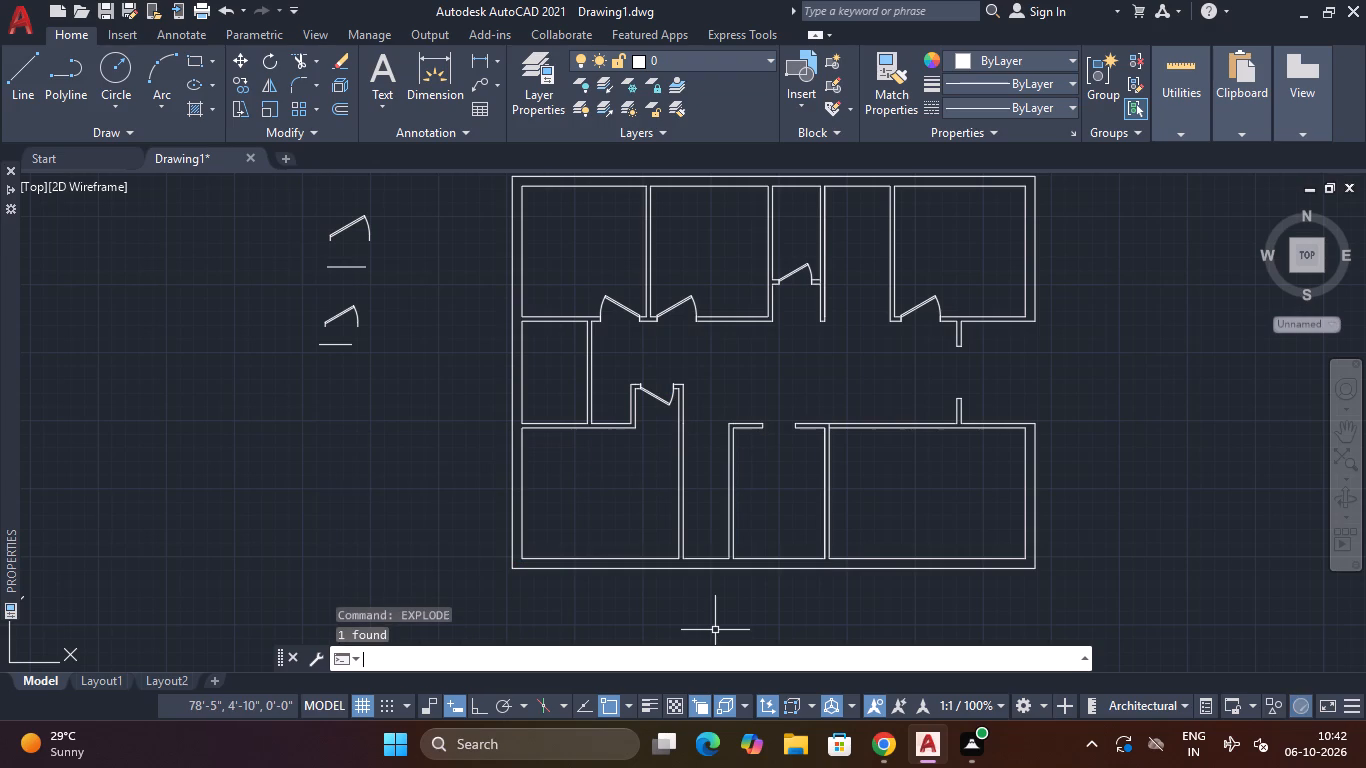
# Offset the south and west inner wall lines of the south middle room 2' into the room.
pyautogui.scroll(2, 762, 557)
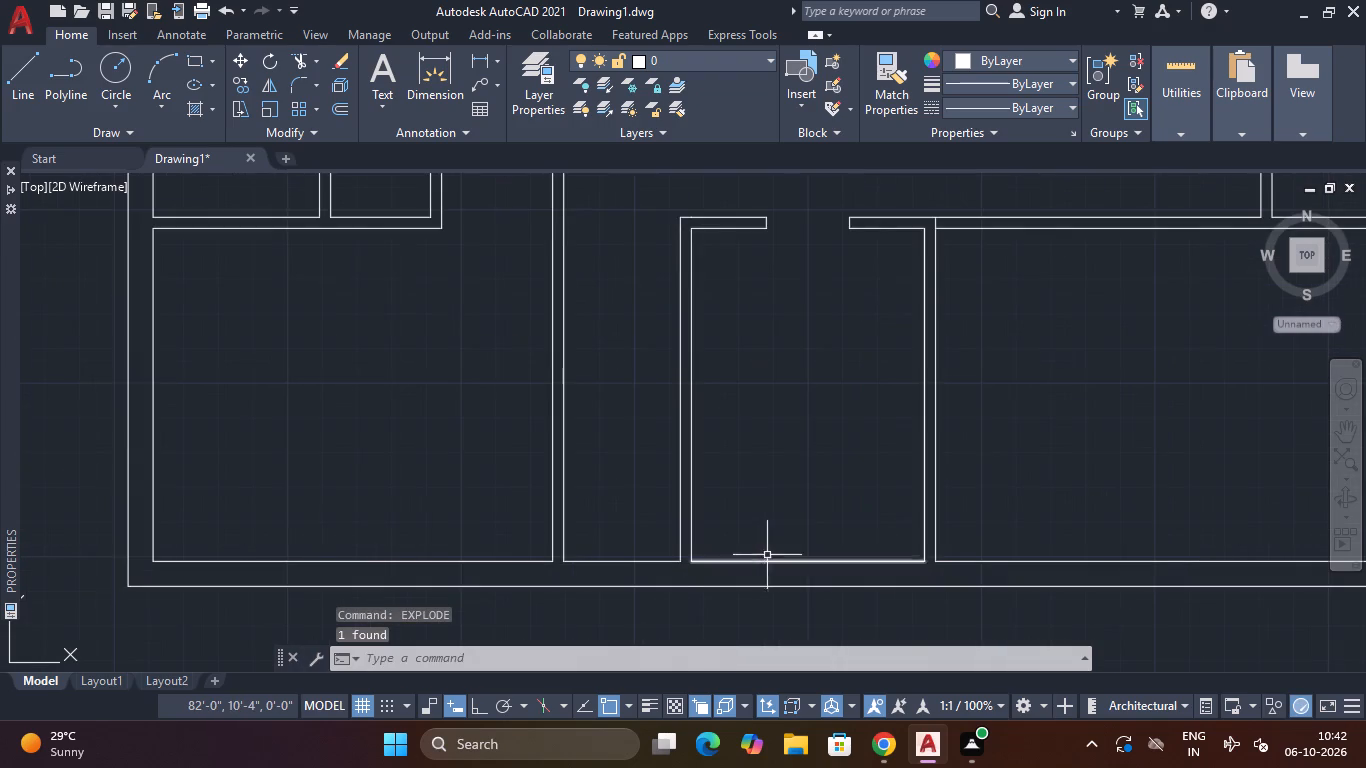
pyautogui.scroll(-2, 784, 521)
pyautogui.moveTo(785, 520); pyautogui.dragTo(746, 509, button='middle')
pyautogui.press('Escape')
pyautogui.press('Escape')
pyautogui.write('o')
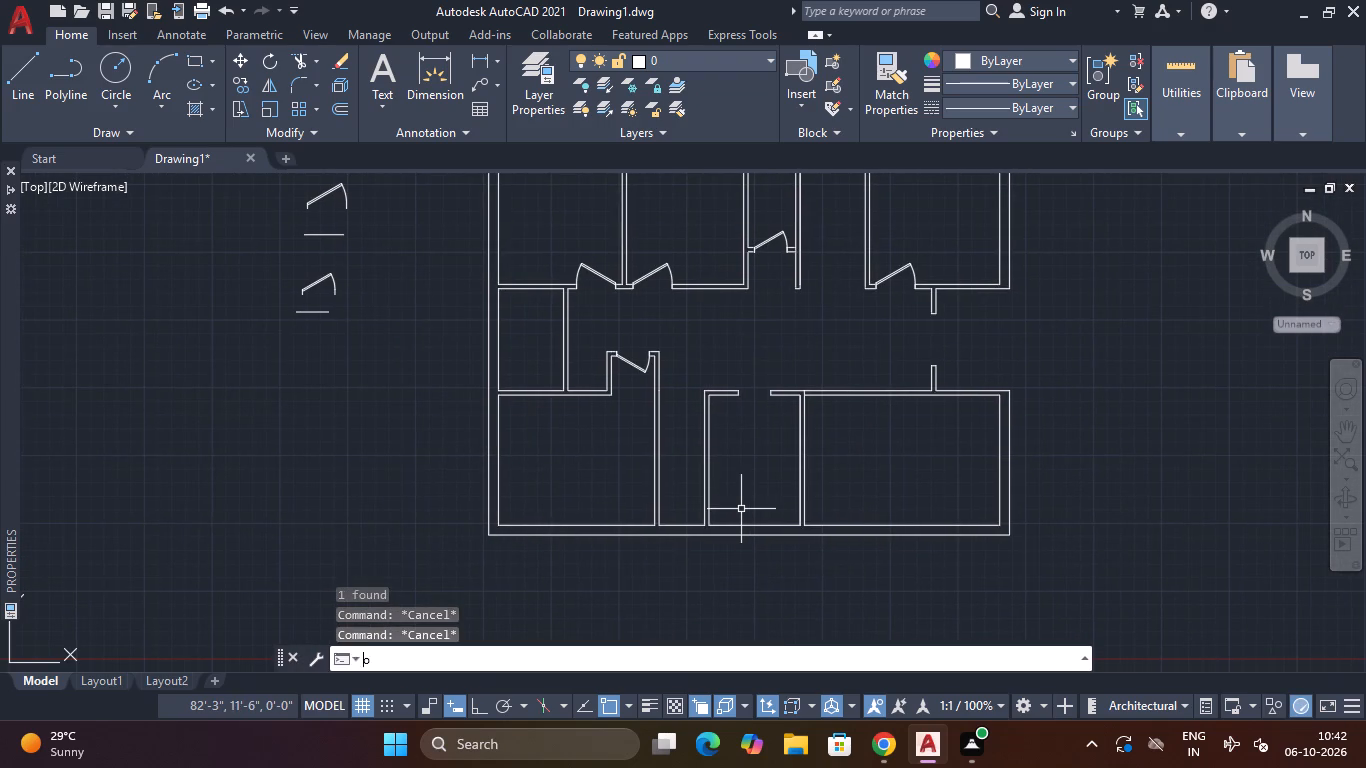
pyautogui.press('space')
pyautogui.write("2'")
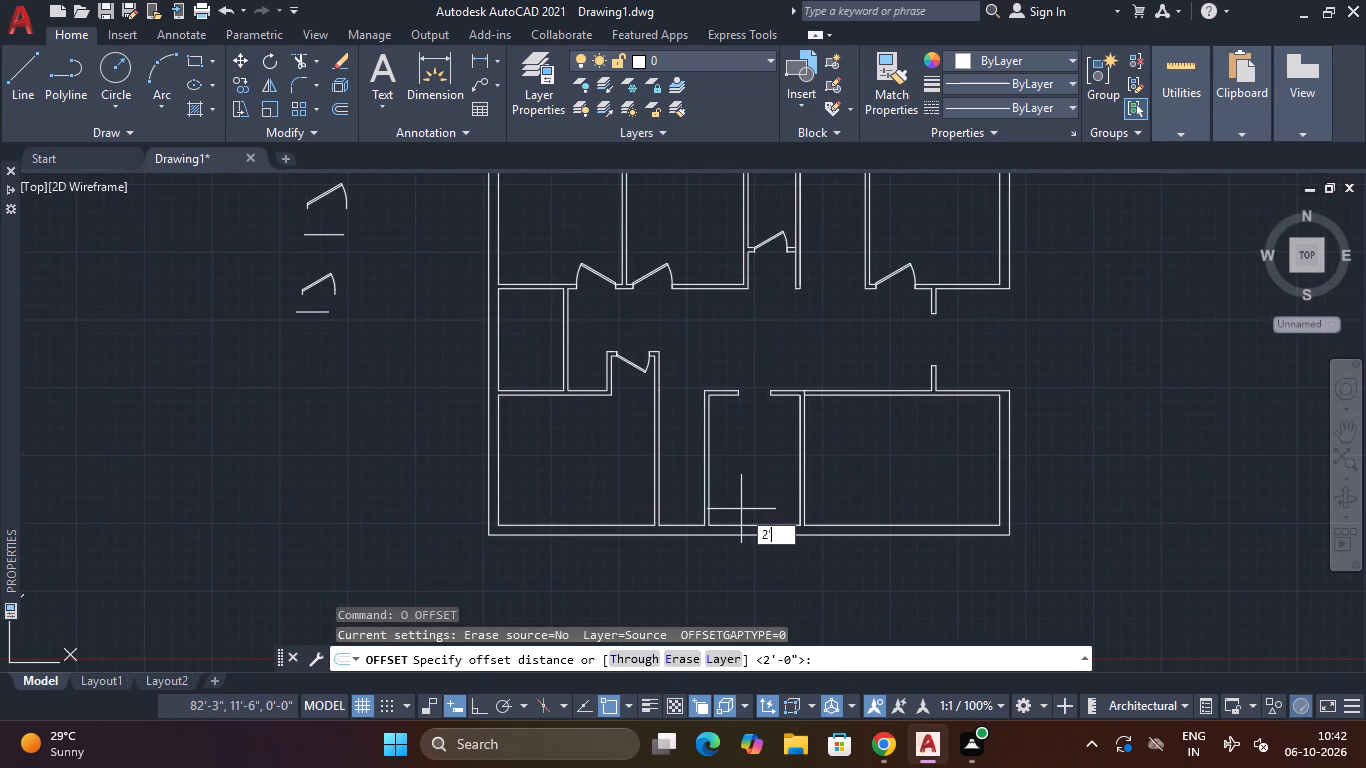
pyautogui.press('Return')
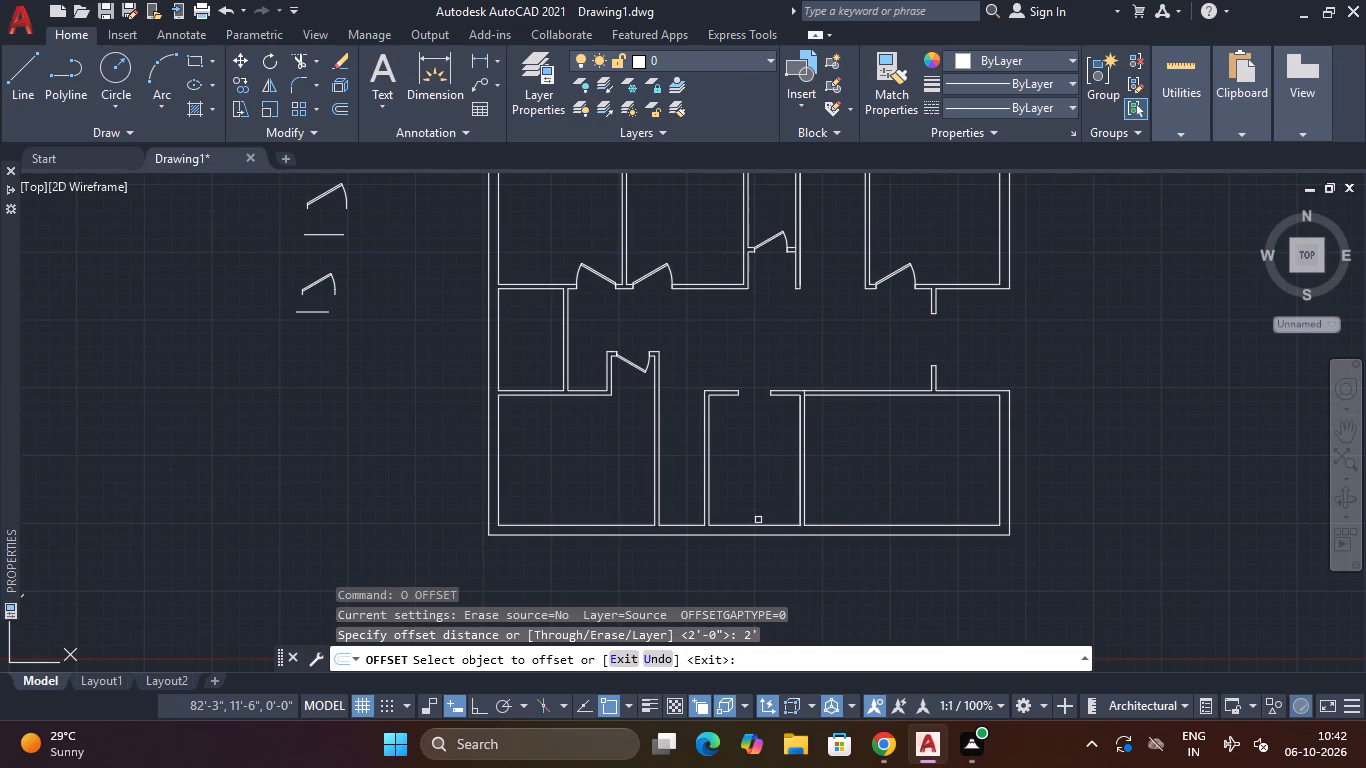
pyautogui.click(757, 524)
pyautogui.click(761, 487)
pyautogui.click(710, 464)
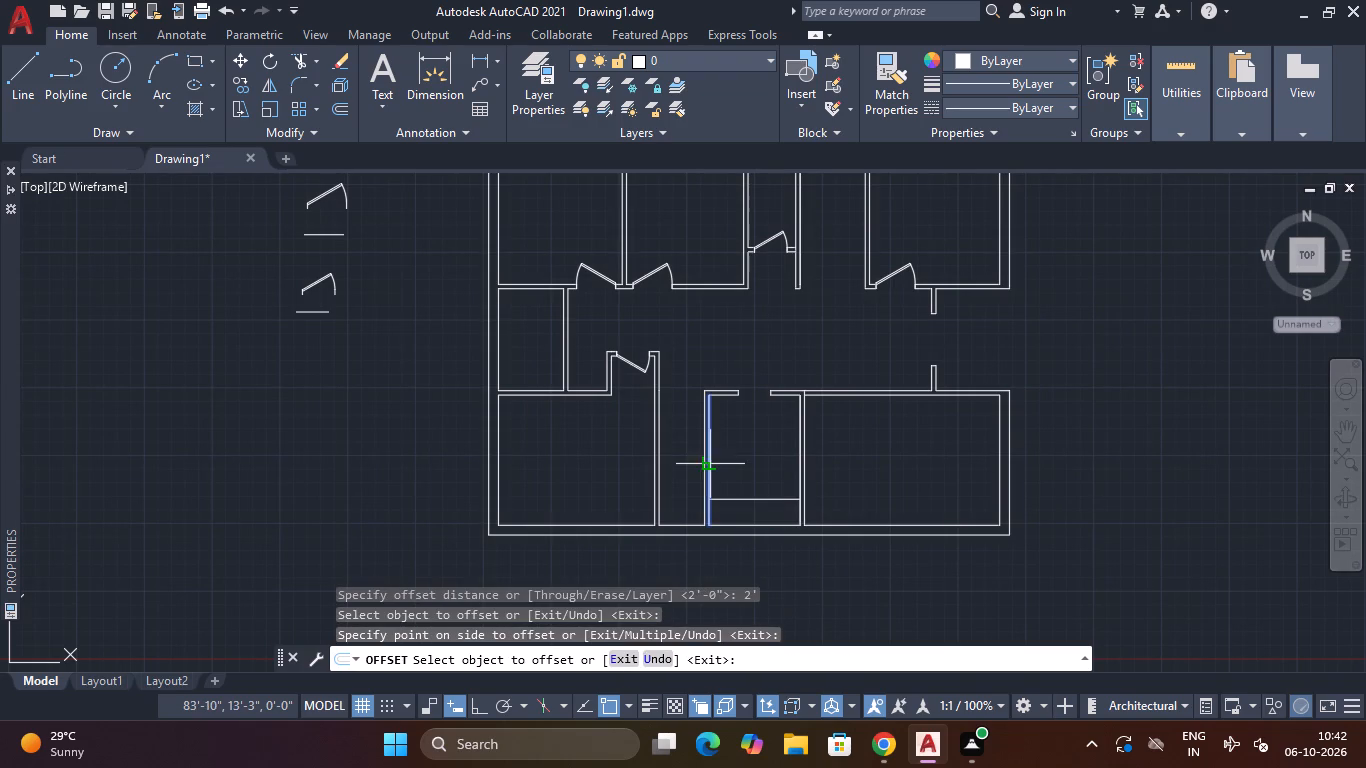
pyautogui.click(735, 460)
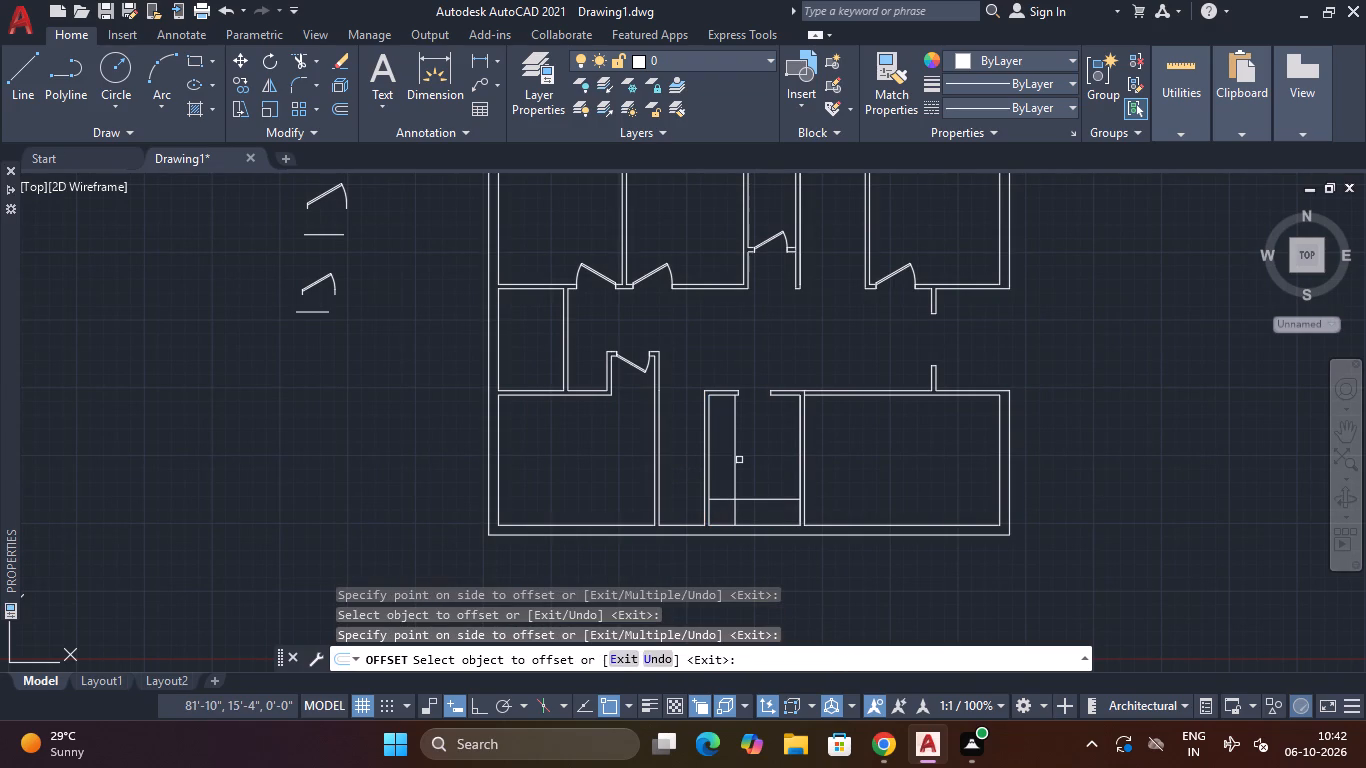
# Trim the overlapping ends of the two offset lines in the south middle room so they form a clean L-shaped counter outline.
pyautogui.scroll(1, 732, 507)
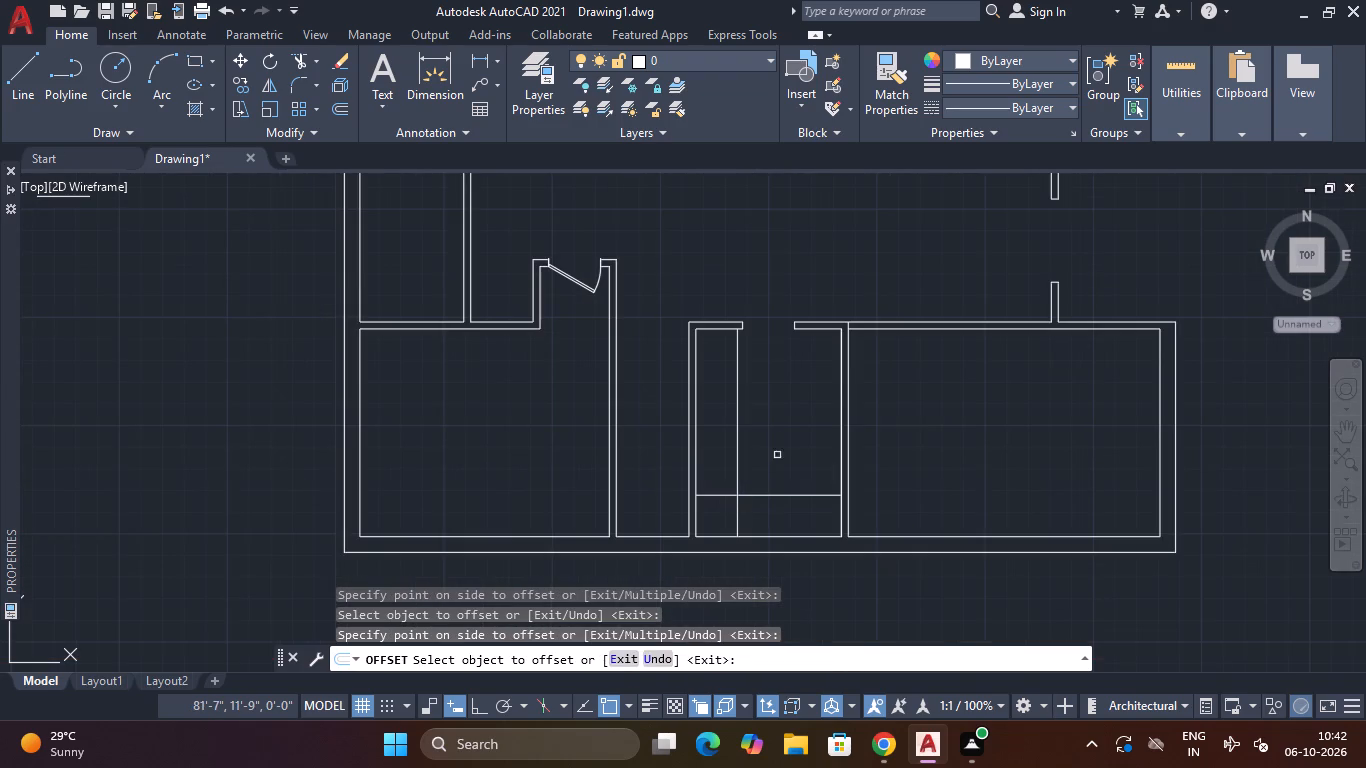
pyautogui.scroll(1, 790, 434)
pyautogui.moveTo(790, 434); pyautogui.dragTo(810, 346, button='middle')
pyautogui.middleClick(810, 346)
pyautogui.press('Escape')
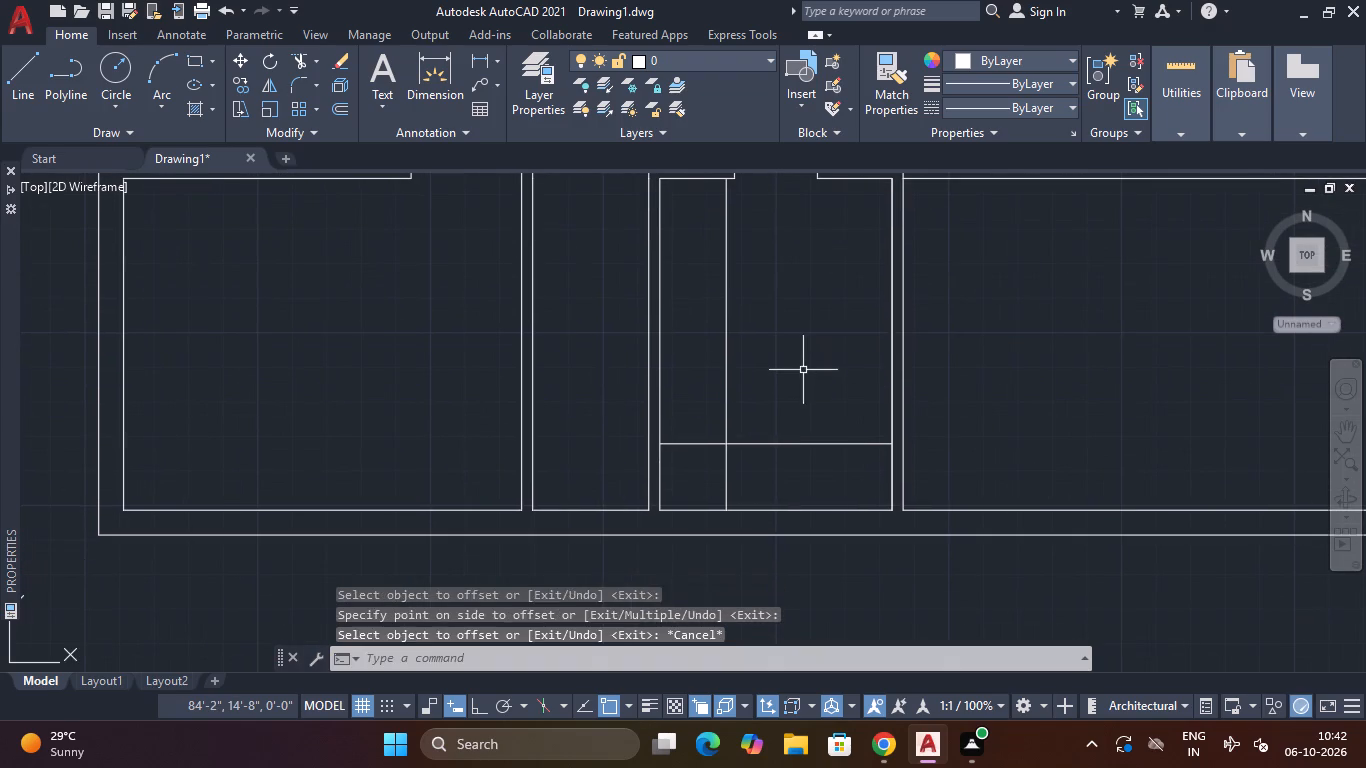
pyautogui.press('Escape')
pyautogui.write('tr')
pyautogui.press('space')
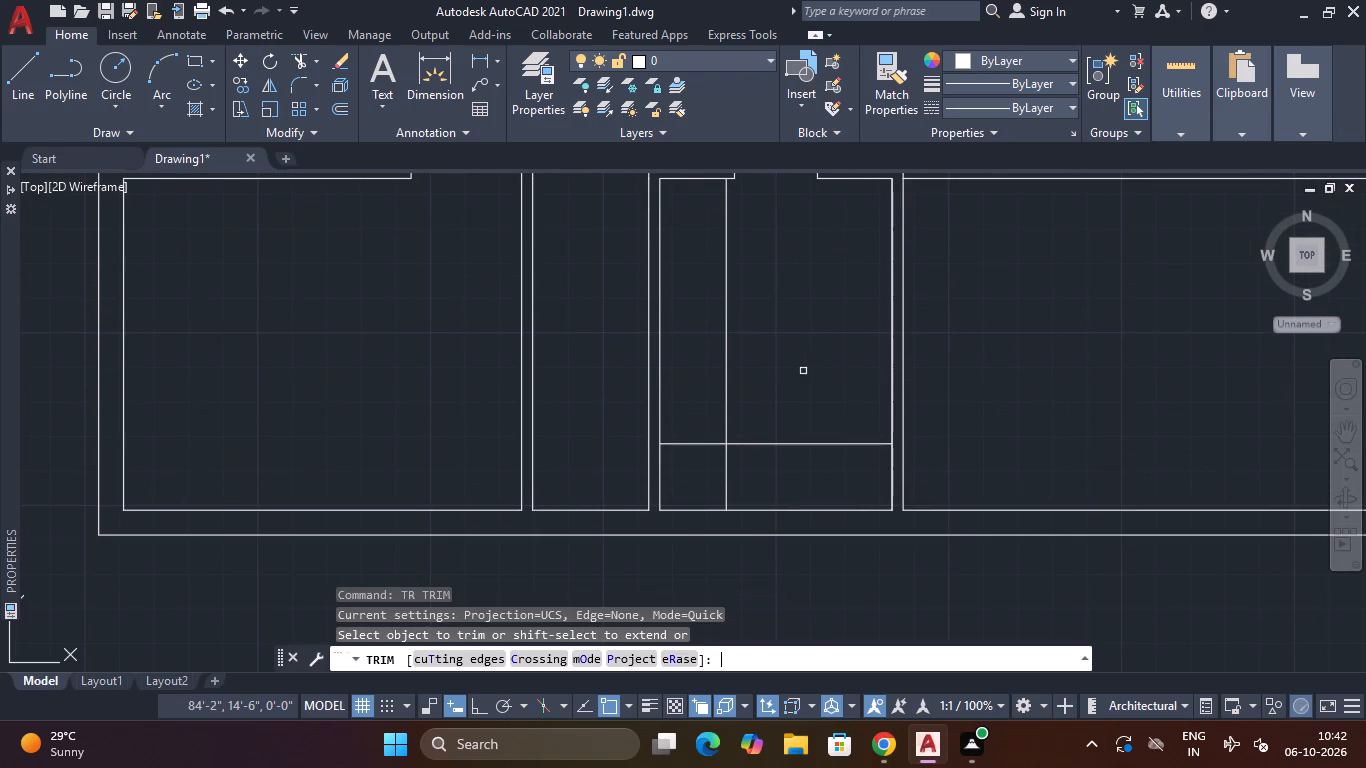
pyautogui.click(683, 440)
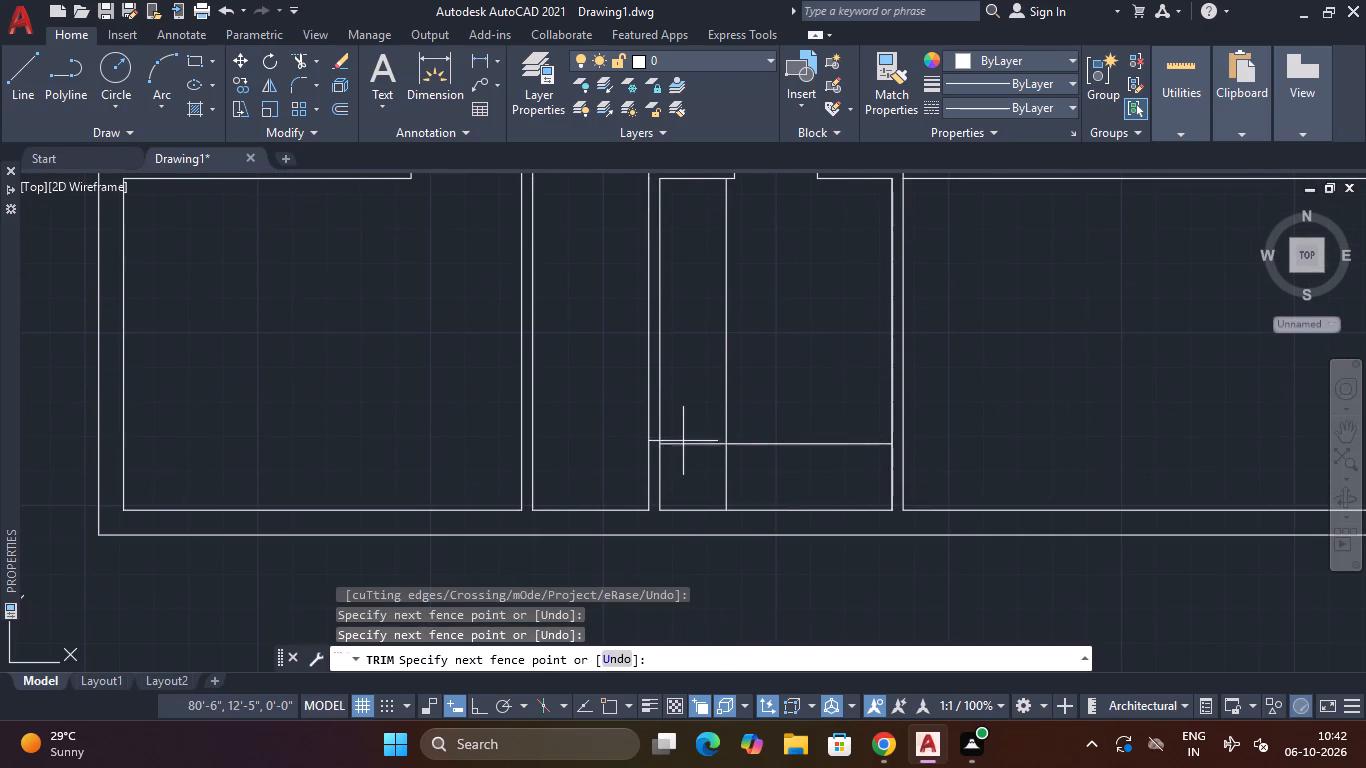
pyautogui.click(732, 478)
pyautogui.scroll(-3, 780, 355)
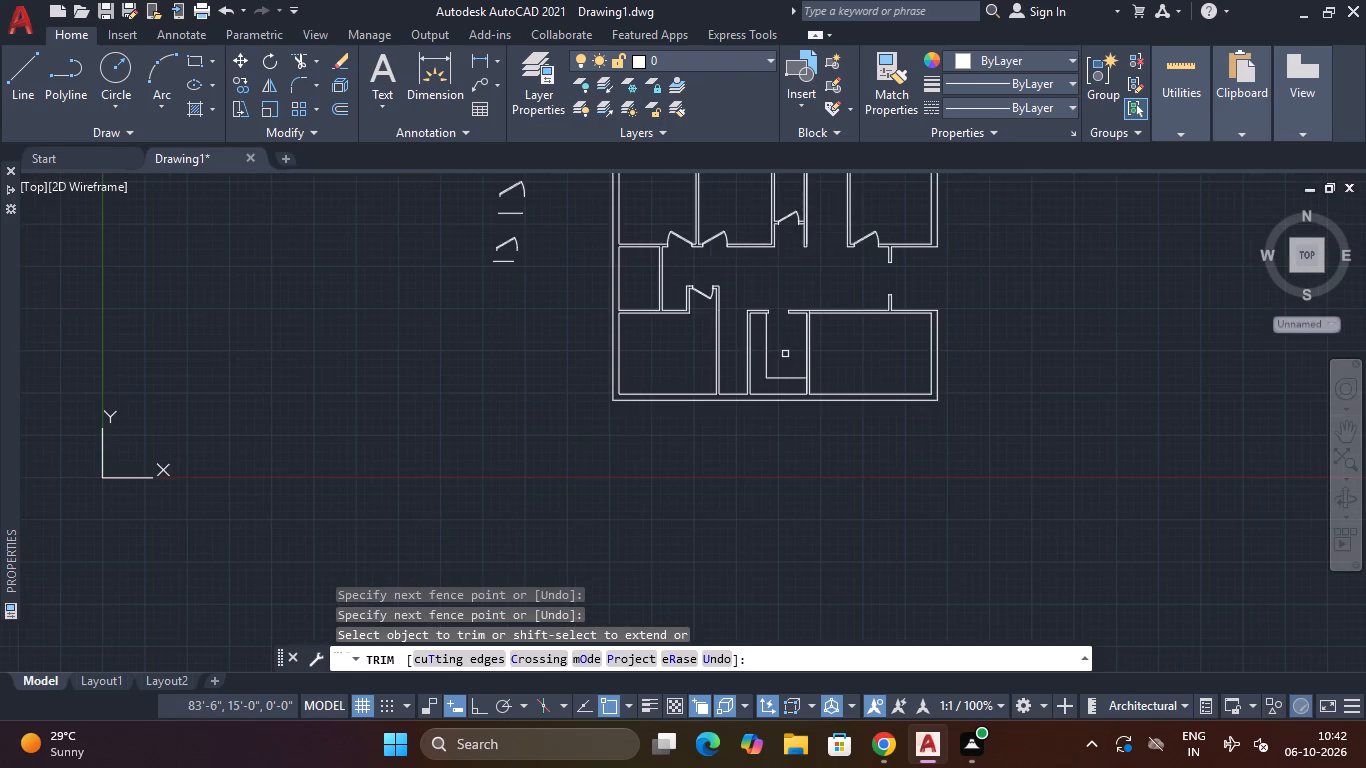
pyautogui.moveTo(785, 354); pyautogui.dragTo(746, 413, button='middle')
pyautogui.scroll(1, 749, 396)
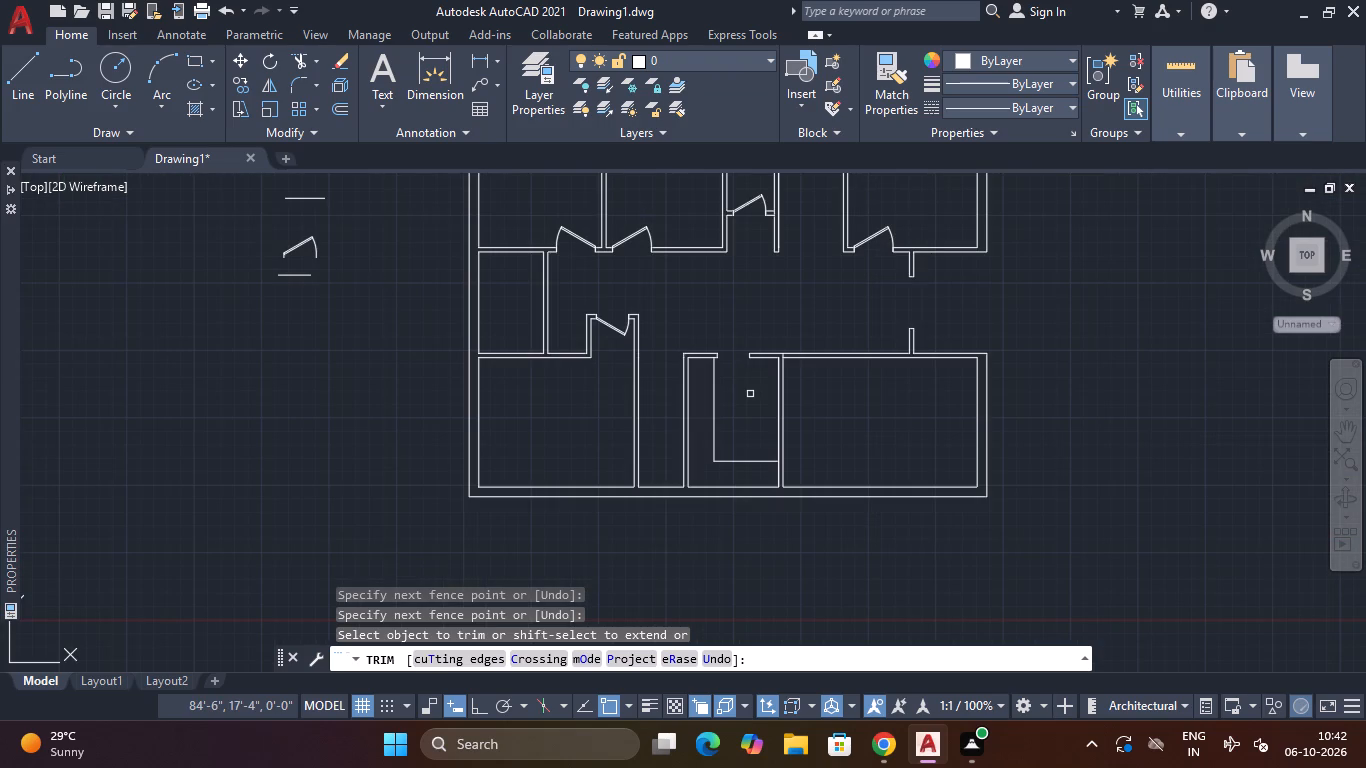
pyautogui.moveTo(741, 404); pyautogui.dragTo(685, 520, button='middle')
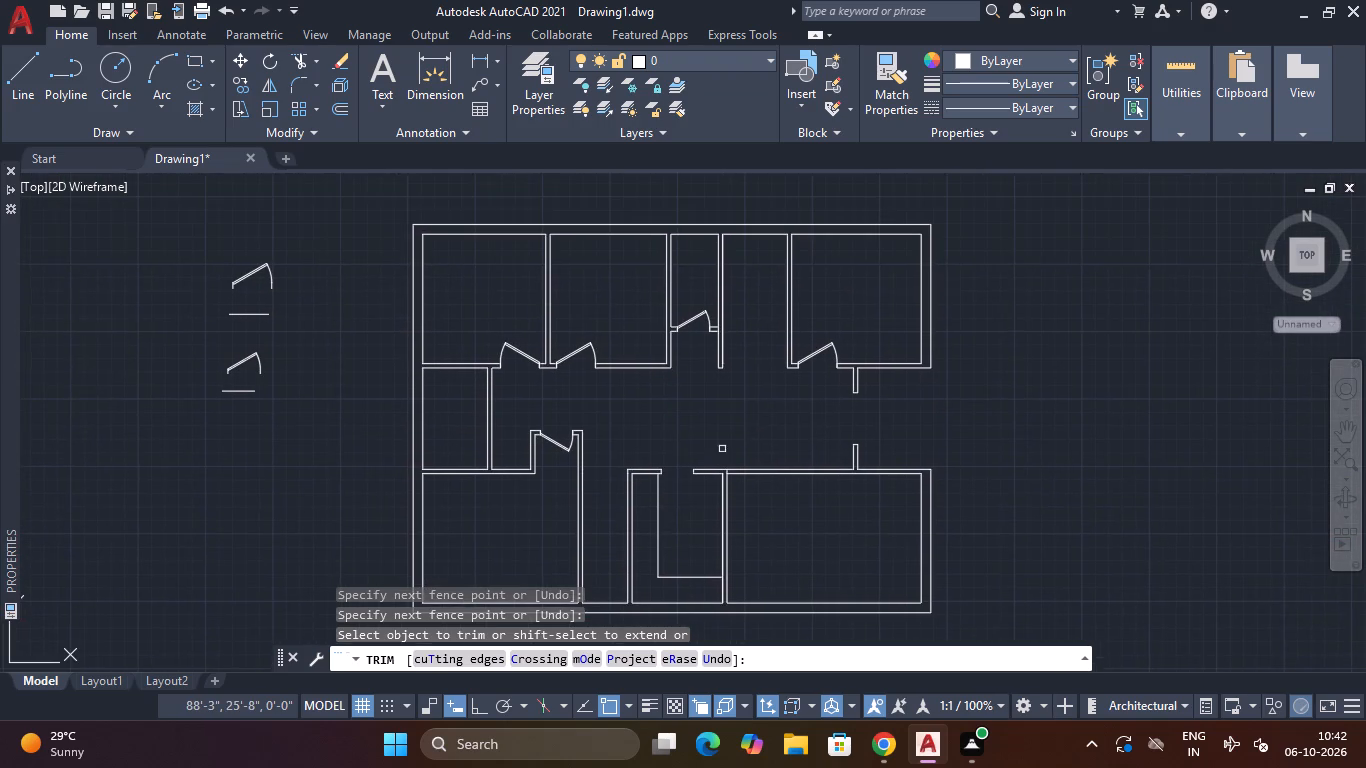
pyautogui.press('Escape')
pyautogui.press('Escape')
pyautogui.press('Escape')
# Draw a step rectangle about 10" wide across the open east entrance, spanning between its north and south walls at the outer face.
pyautogui.moveTo(735, 415); pyautogui.dragTo(688, 433, button='middle')
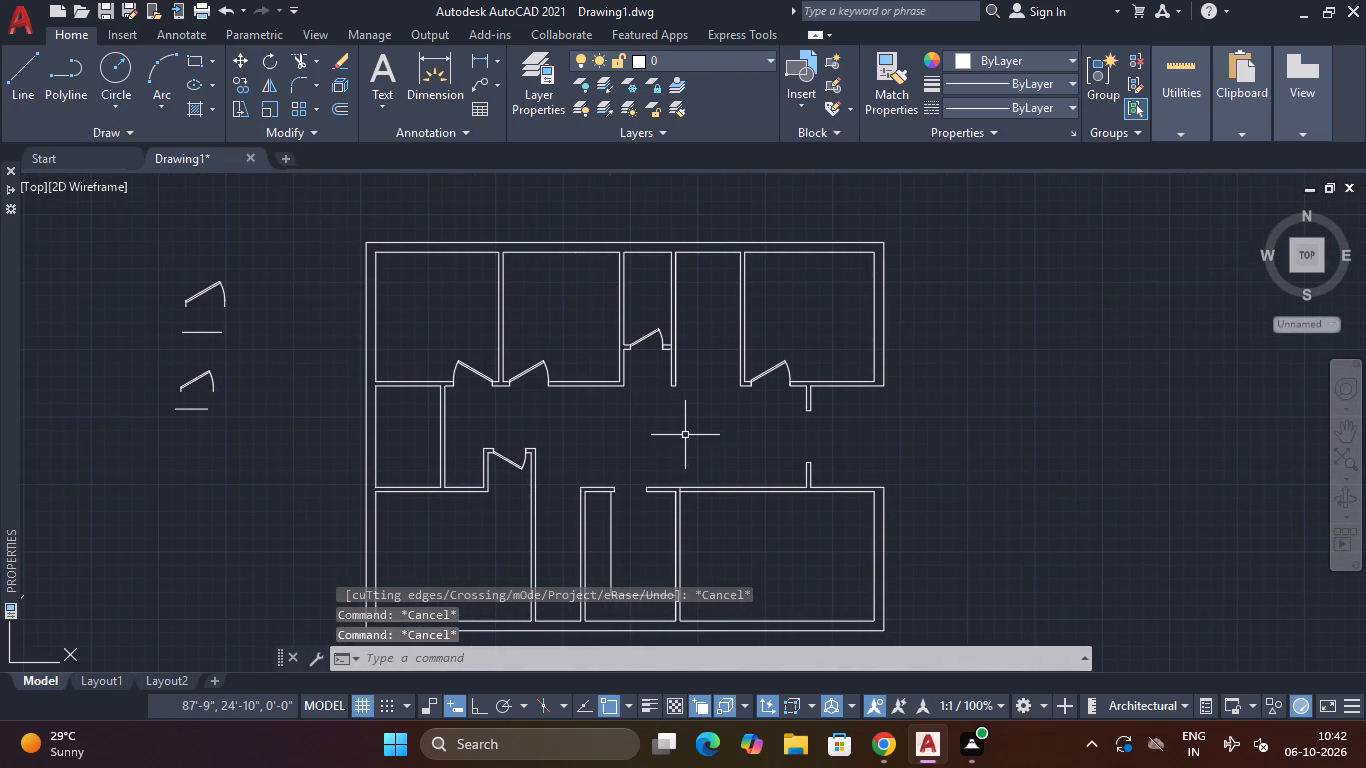
pyautogui.write('rec')
pyautogui.press('space')
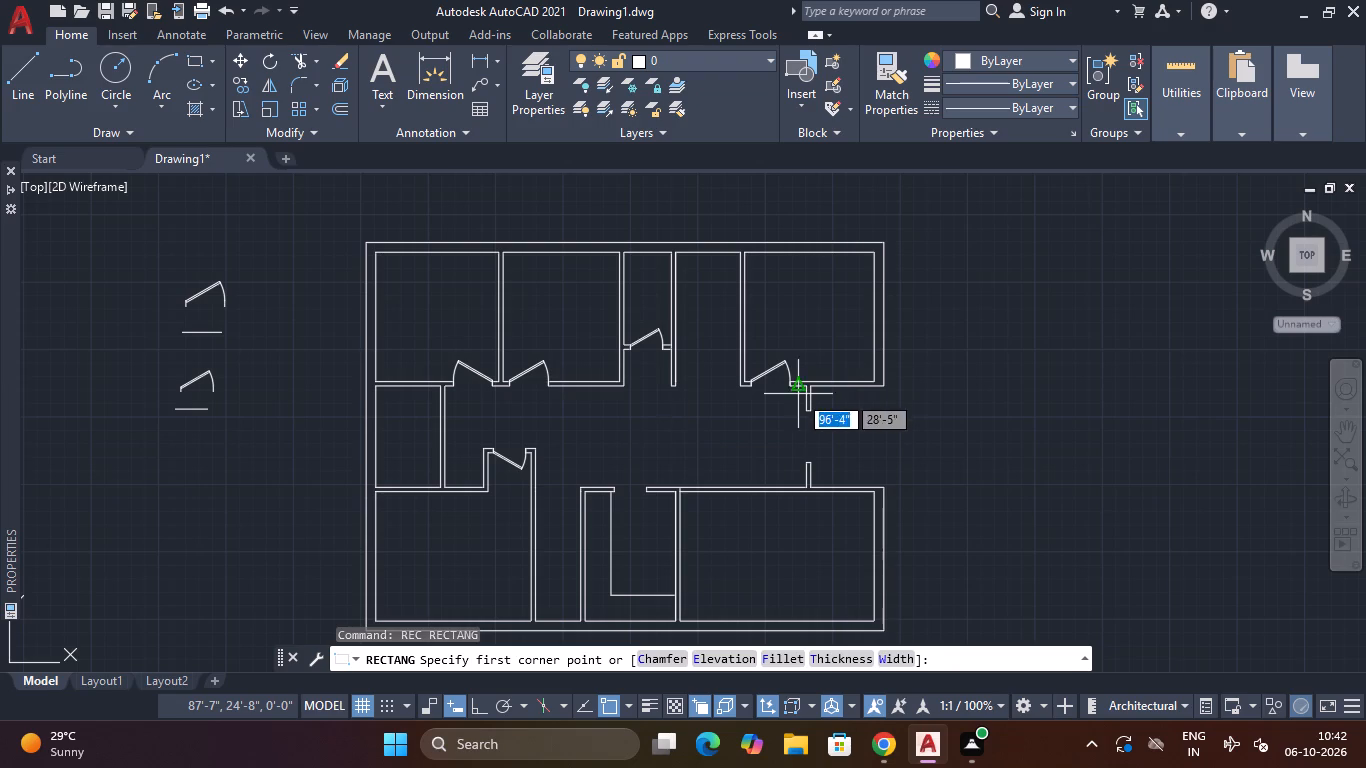
pyautogui.moveTo(870, 445); pyautogui.dragTo(785, 474, button='middle')
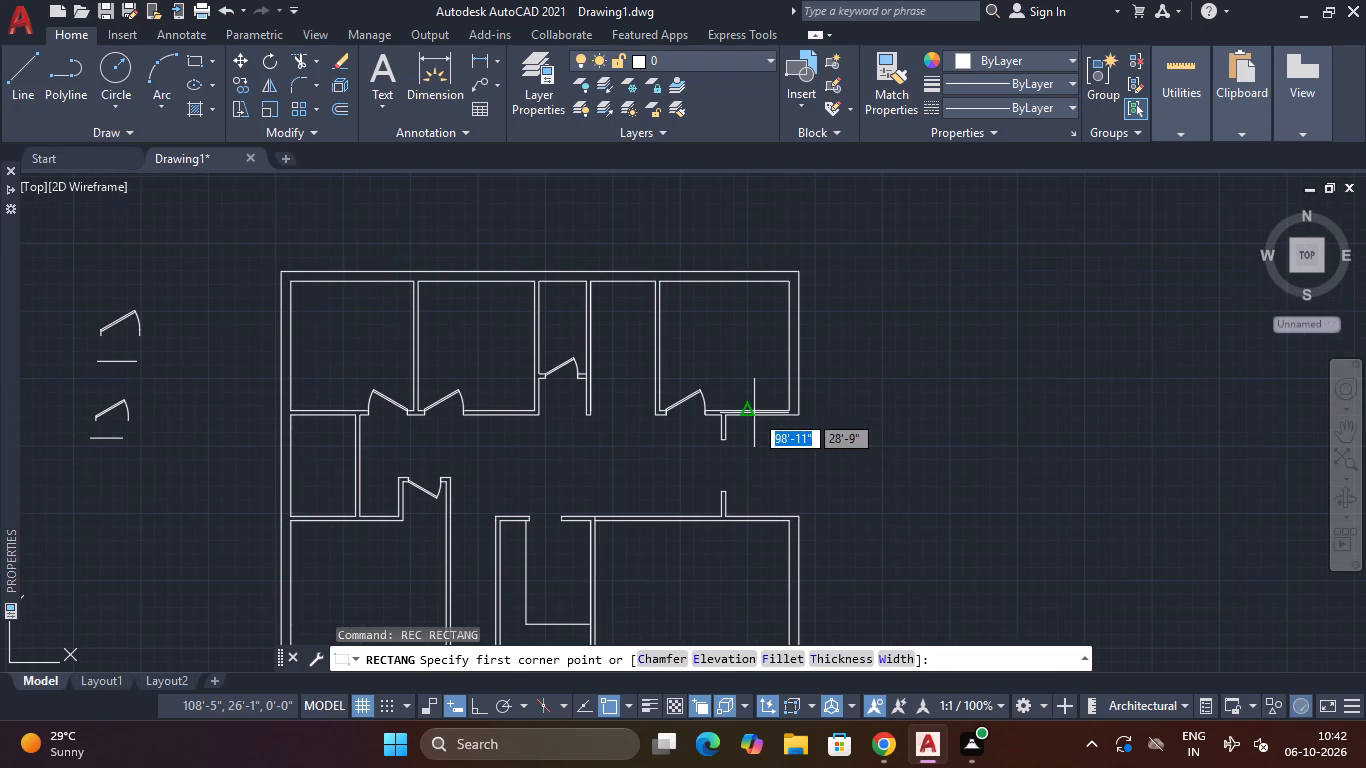
pyautogui.scroll(2, 806, 419)
pyautogui.click(793, 406)
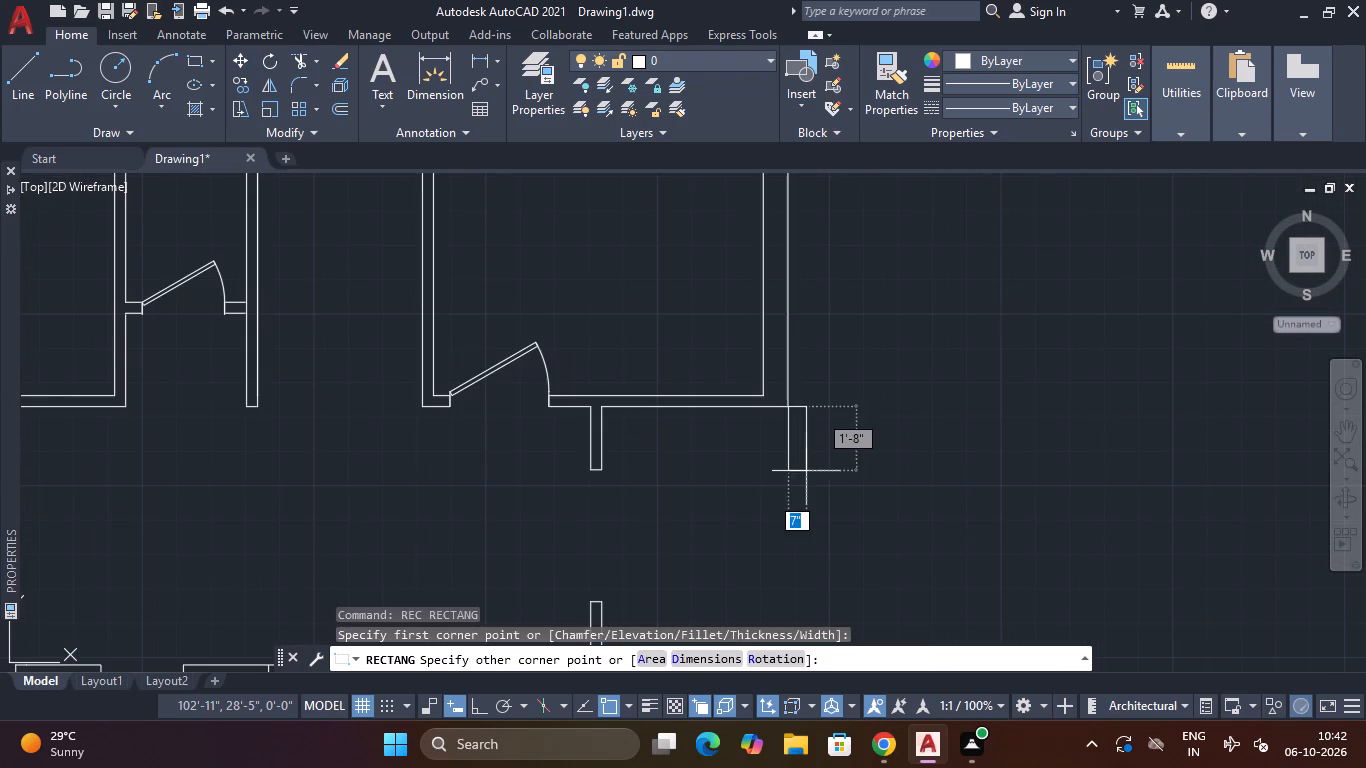
pyautogui.moveTo(806, 483); pyautogui.dragTo(806, 377, button='middle')
pyautogui.middleClick(806, 377)
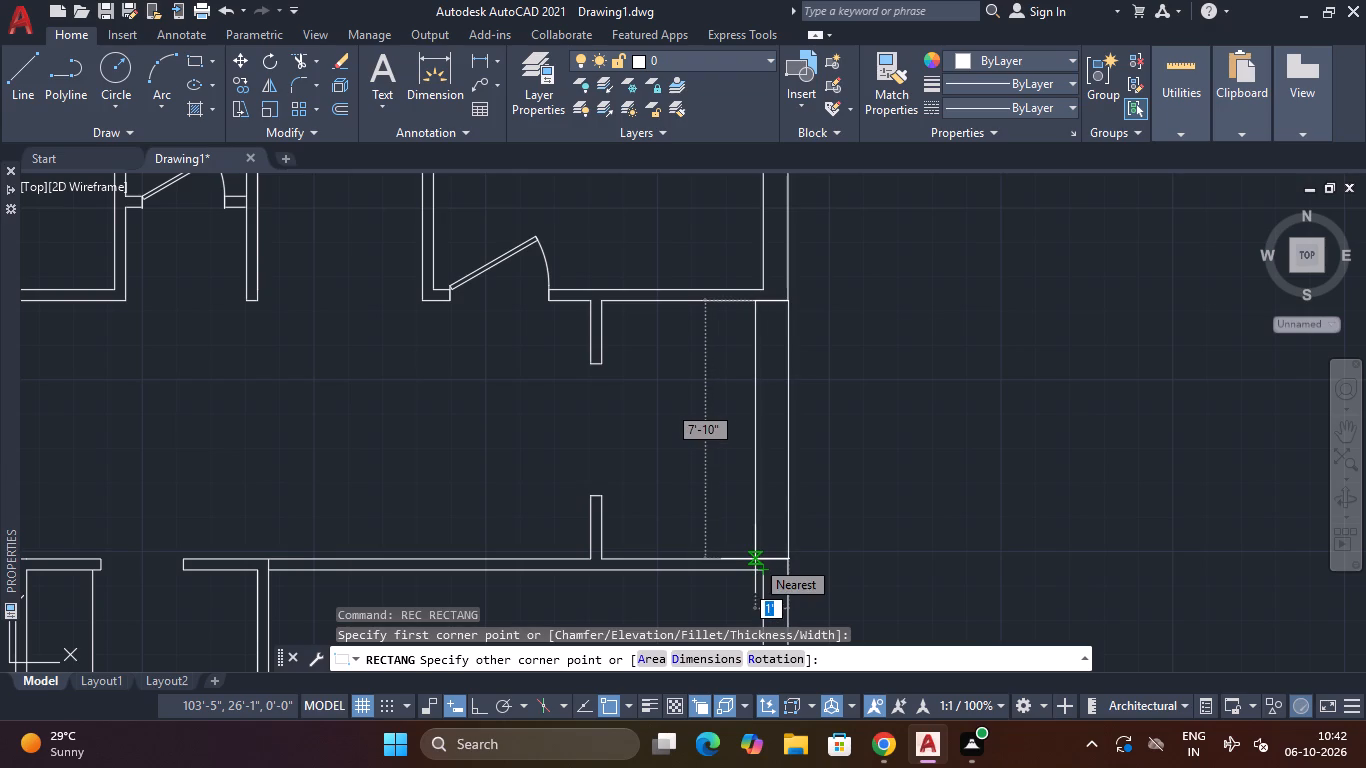
pyautogui.write('10')
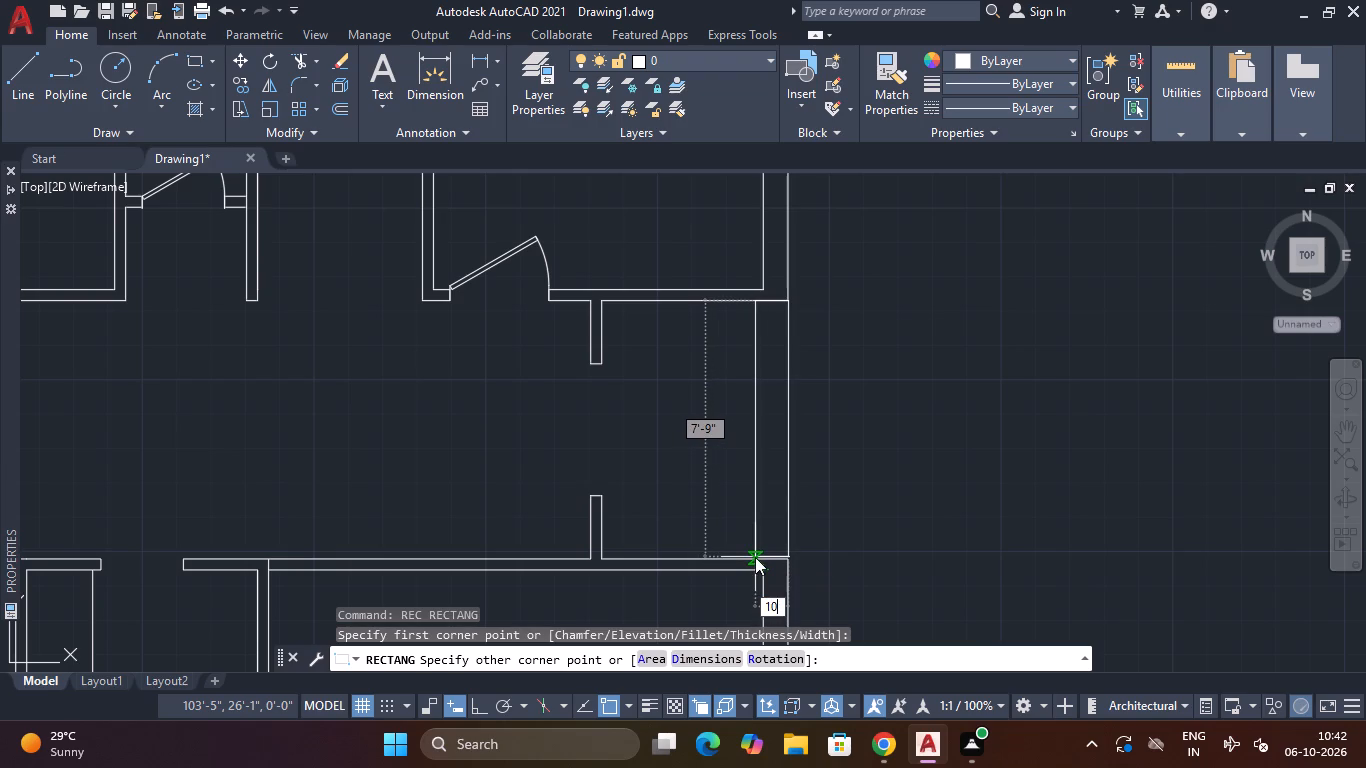
pyautogui.hotkey('shift', '"')
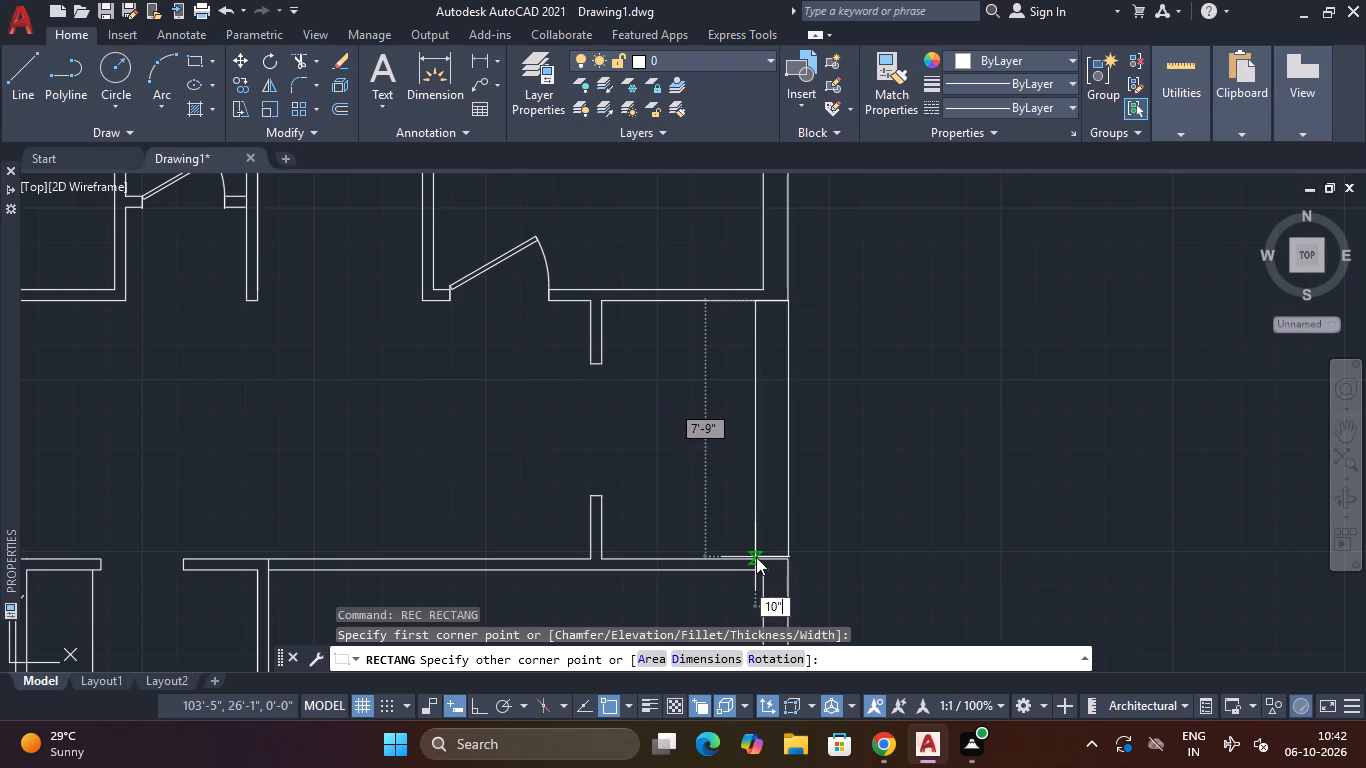
pyautogui.click(759, 558)
# Copy the entrance step rectangle three times westward, edge to edge, to form a run of four steps.
pyautogui.click(857, 377)
pyautogui.click(740, 439)
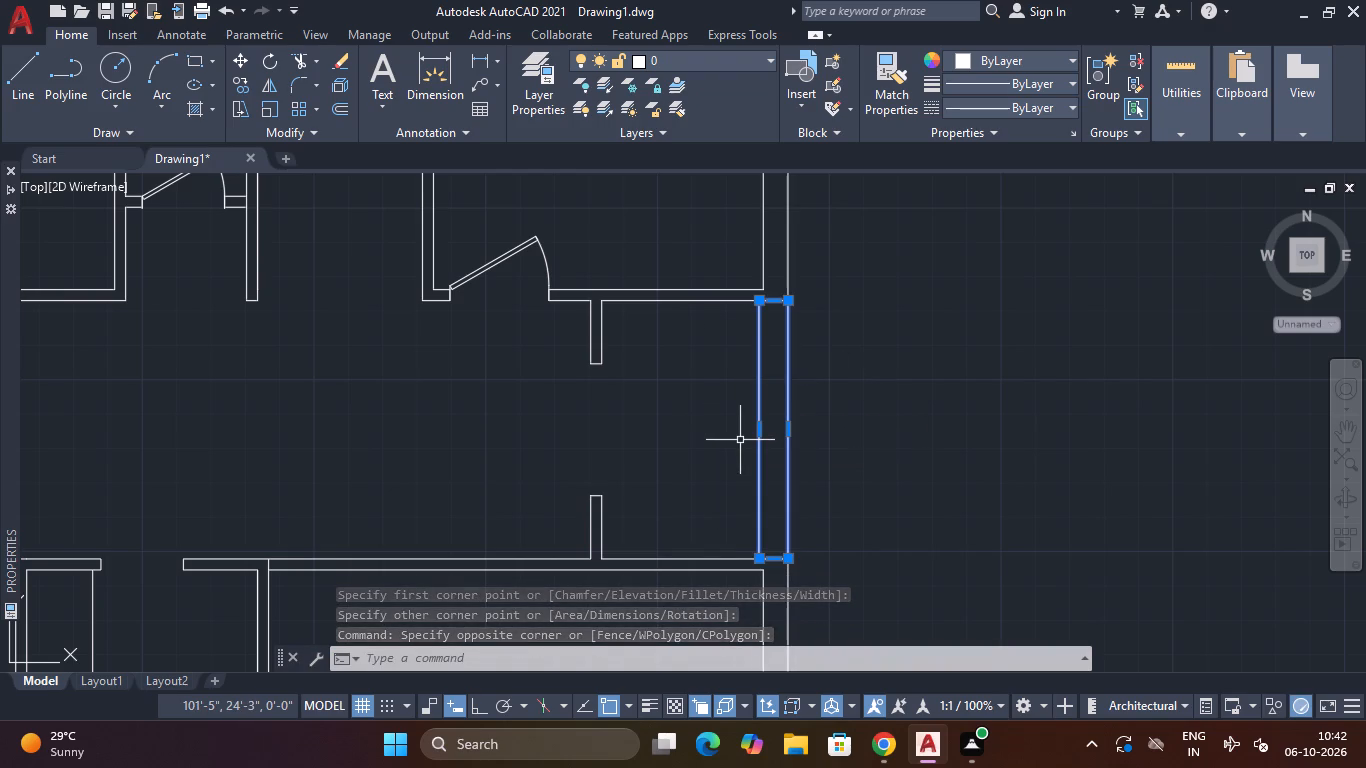
pyautogui.write('co')
pyautogui.press('space')
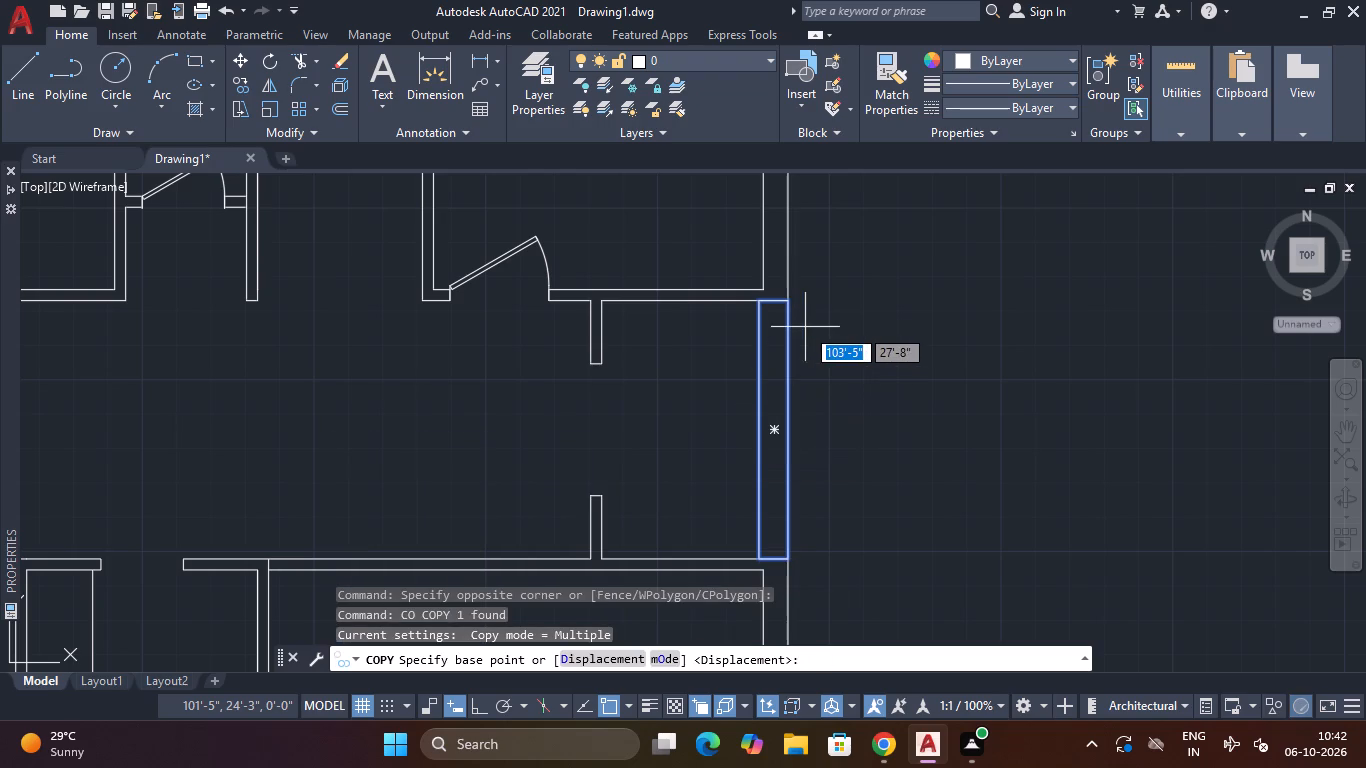
pyautogui.click(787, 306)
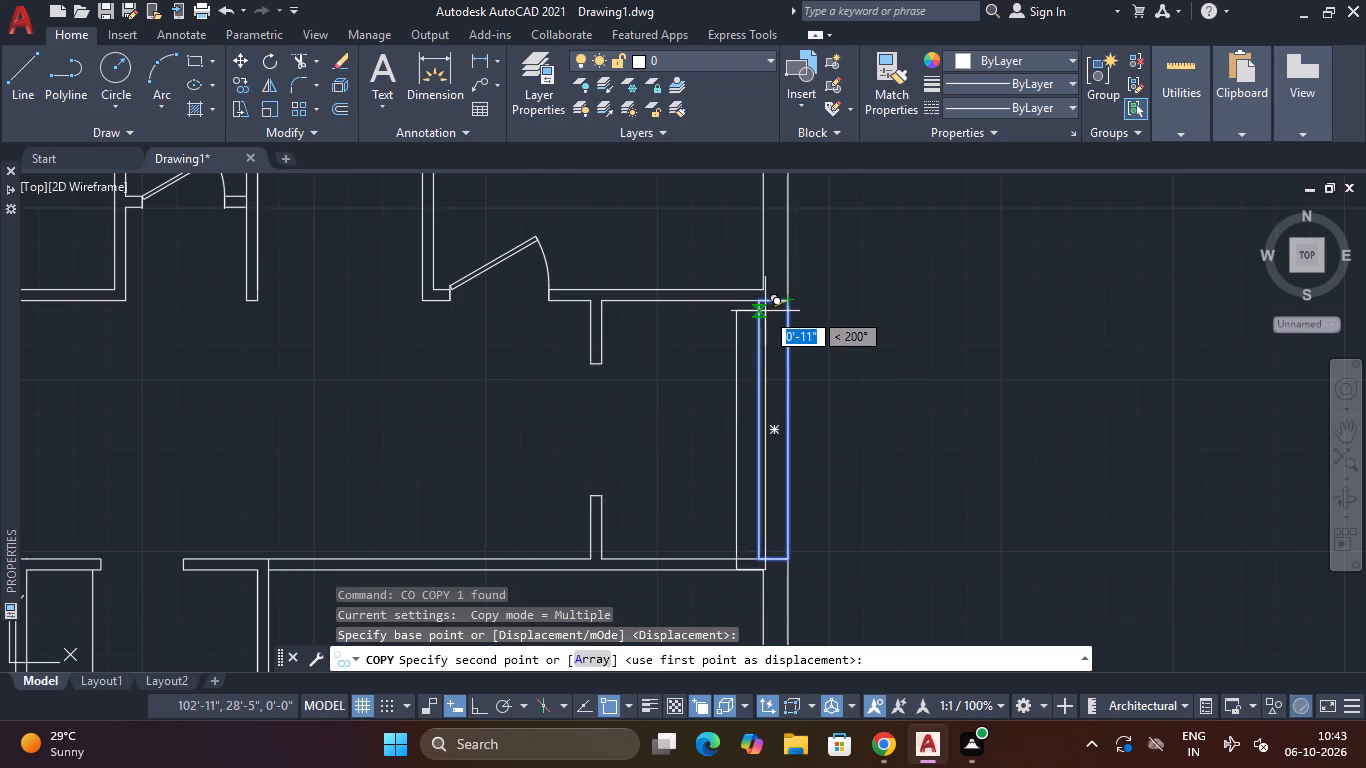
pyautogui.click(759, 305)
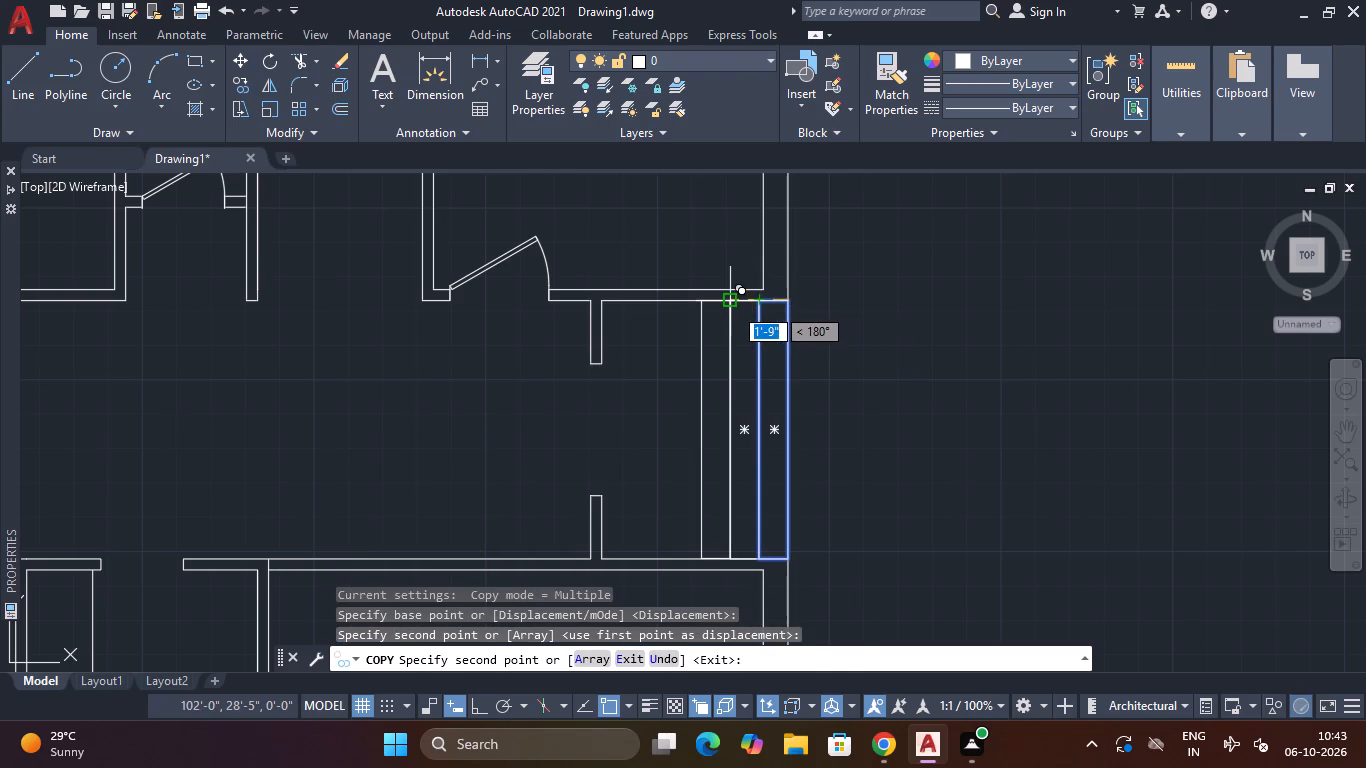
pyautogui.click(733, 306)
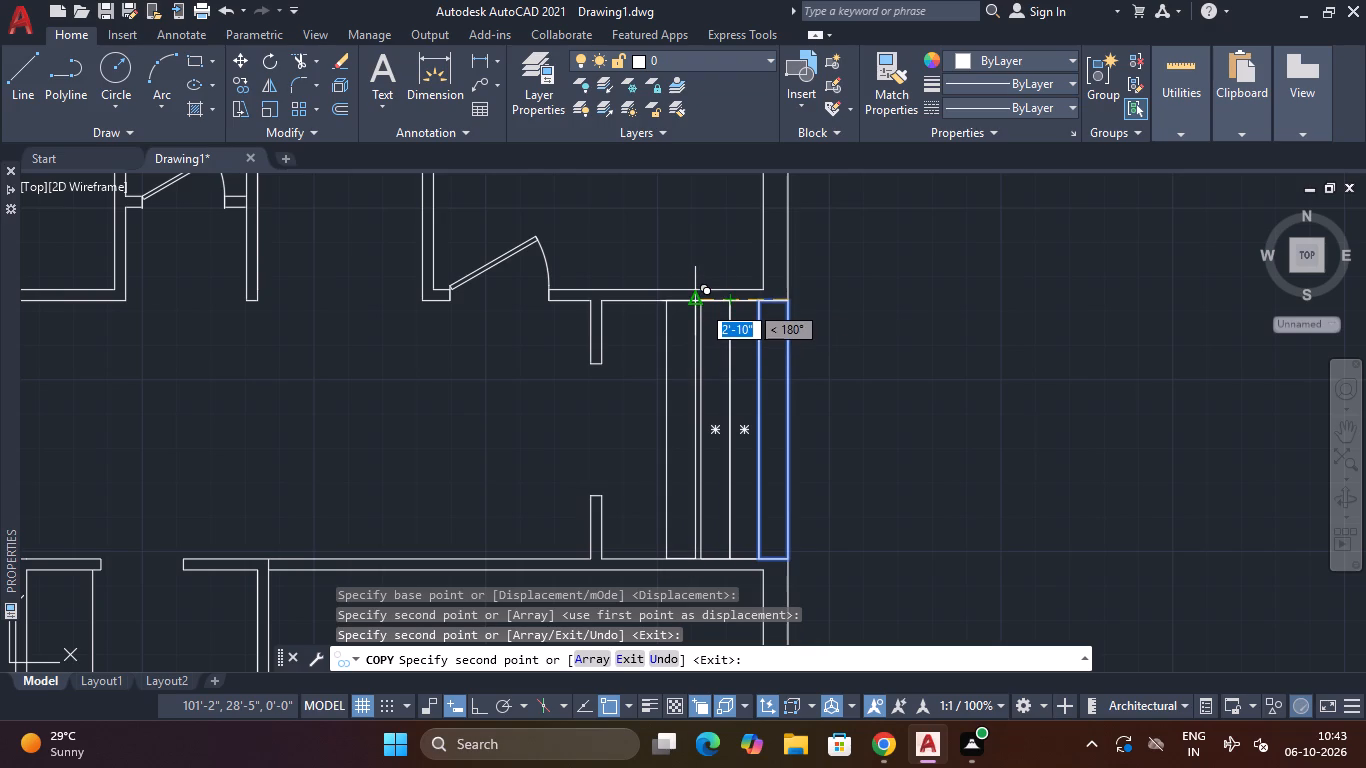
pyautogui.scroll(3, 701, 306)
pyautogui.click(703, 279)
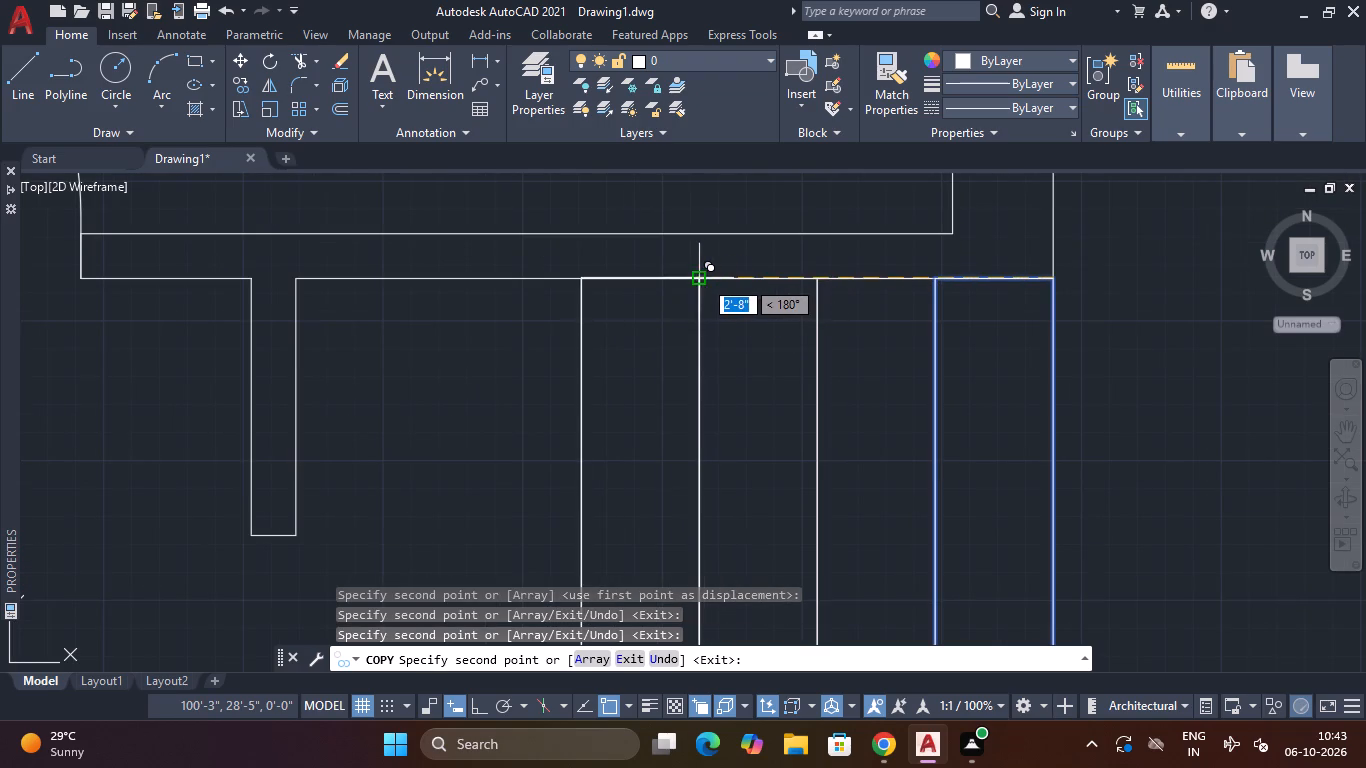
pyautogui.scroll(-4, 709, 313)
pyautogui.press('Escape')
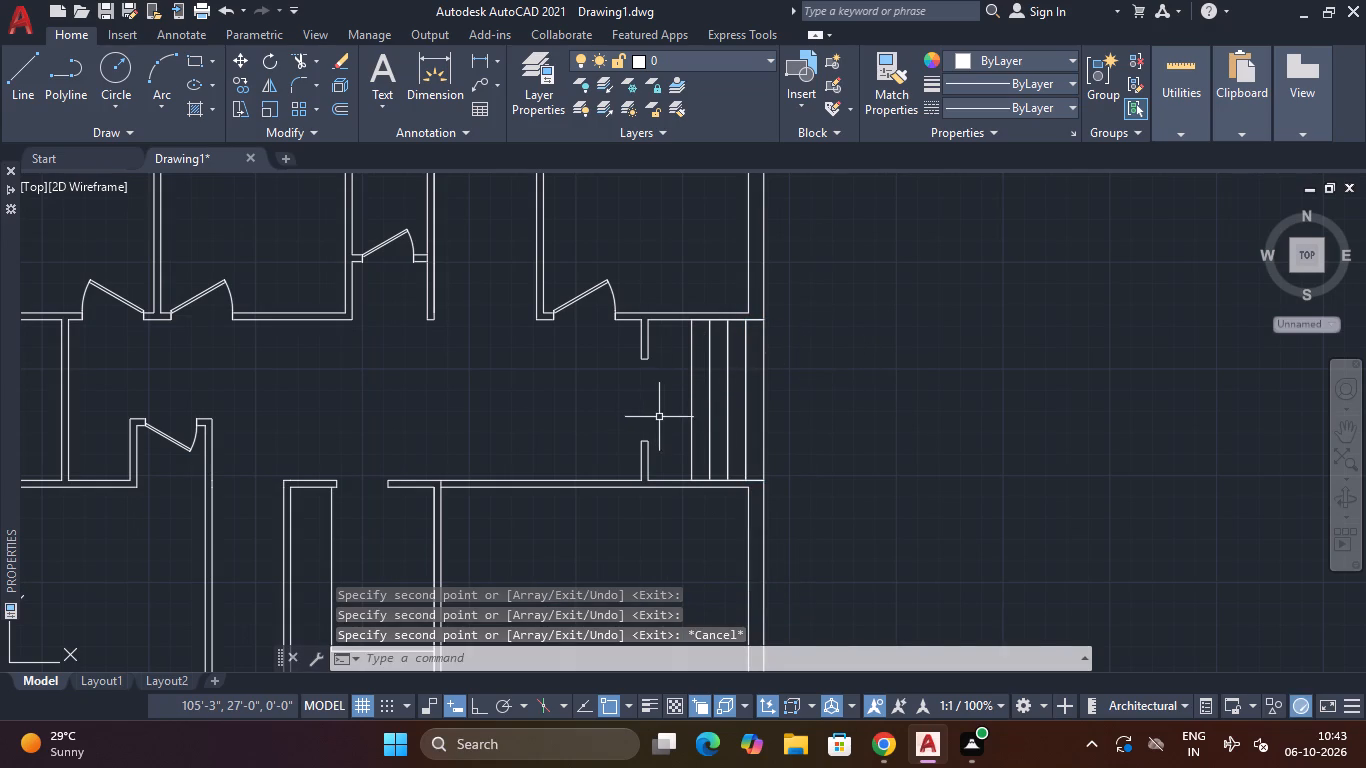
# Draw a horizontal line about 10" long west from the midpoint of the innermost entrance step, ending in one slanted arrowhead stroke.
pyautogui.write('l')
pyautogui.press('space')
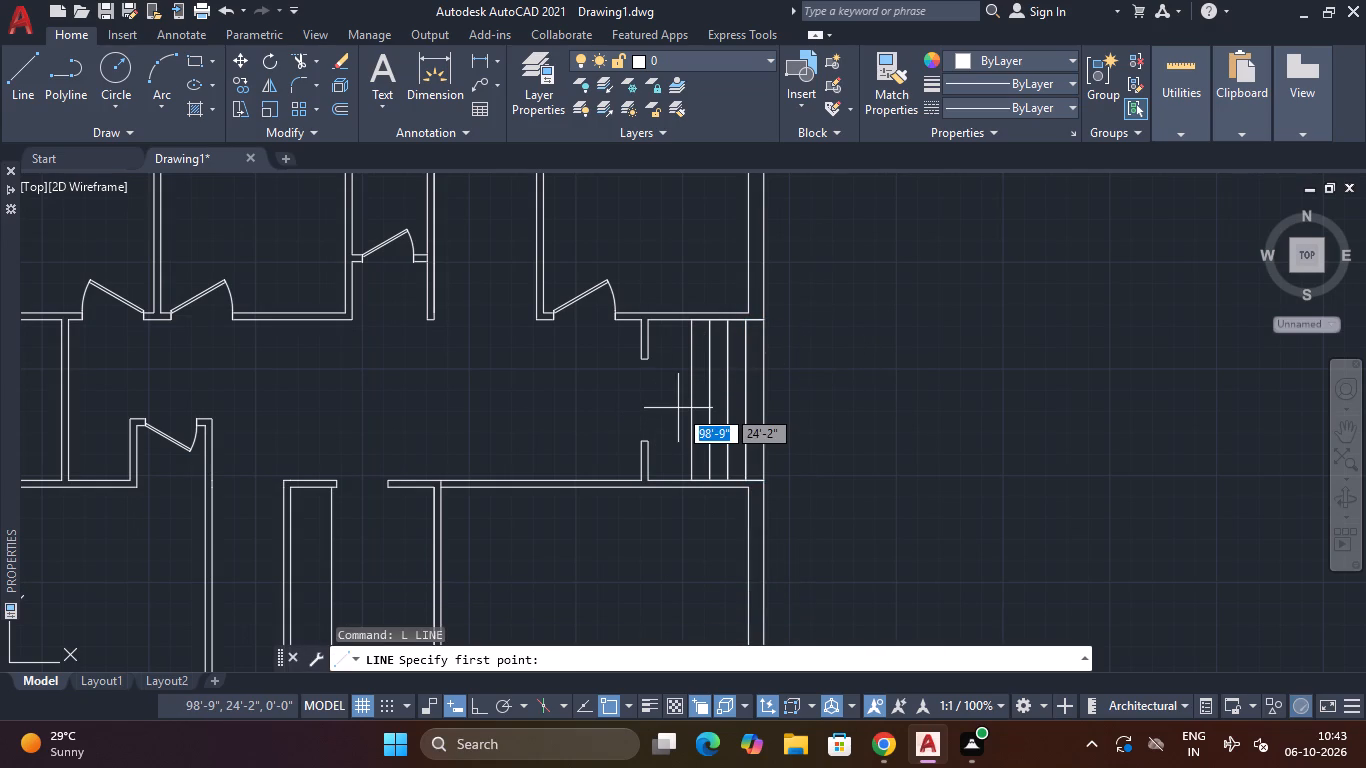
pyautogui.click(692, 398)
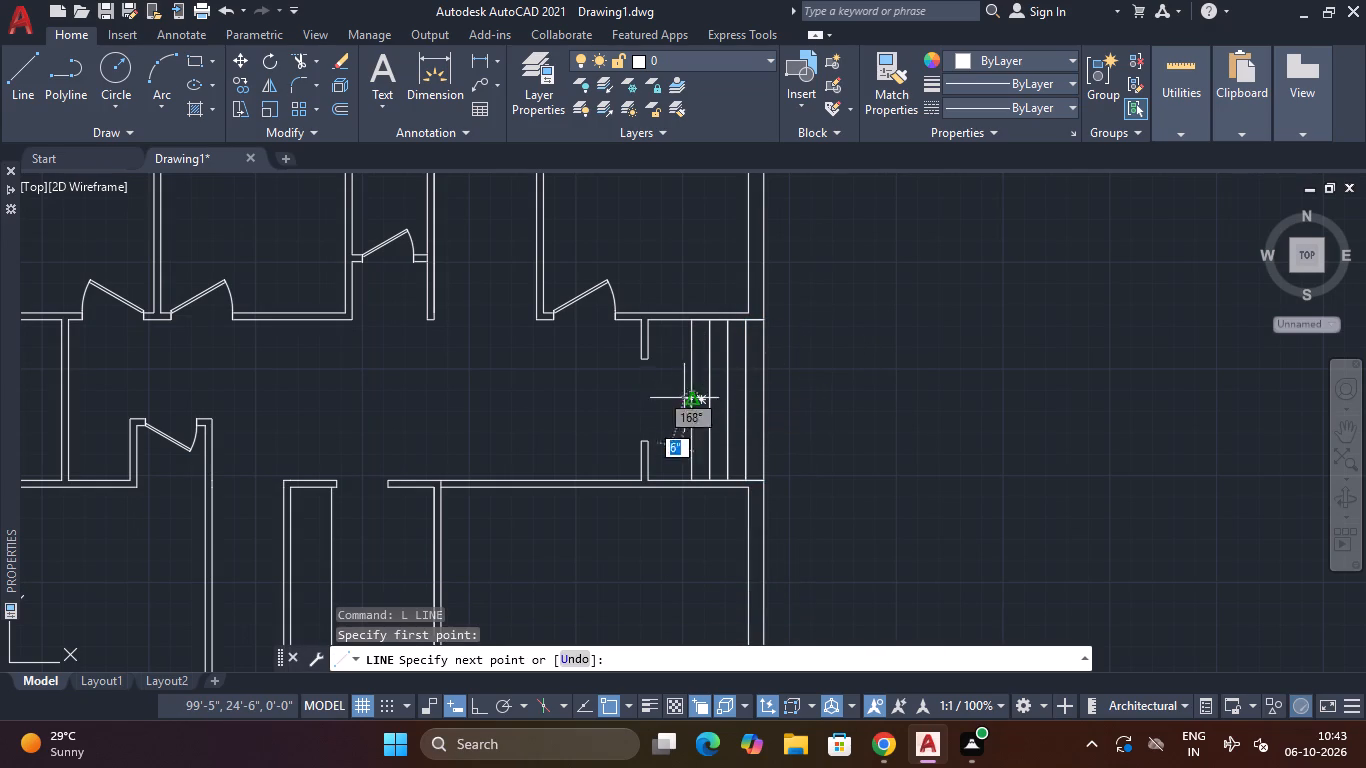
pyautogui.press('F9')
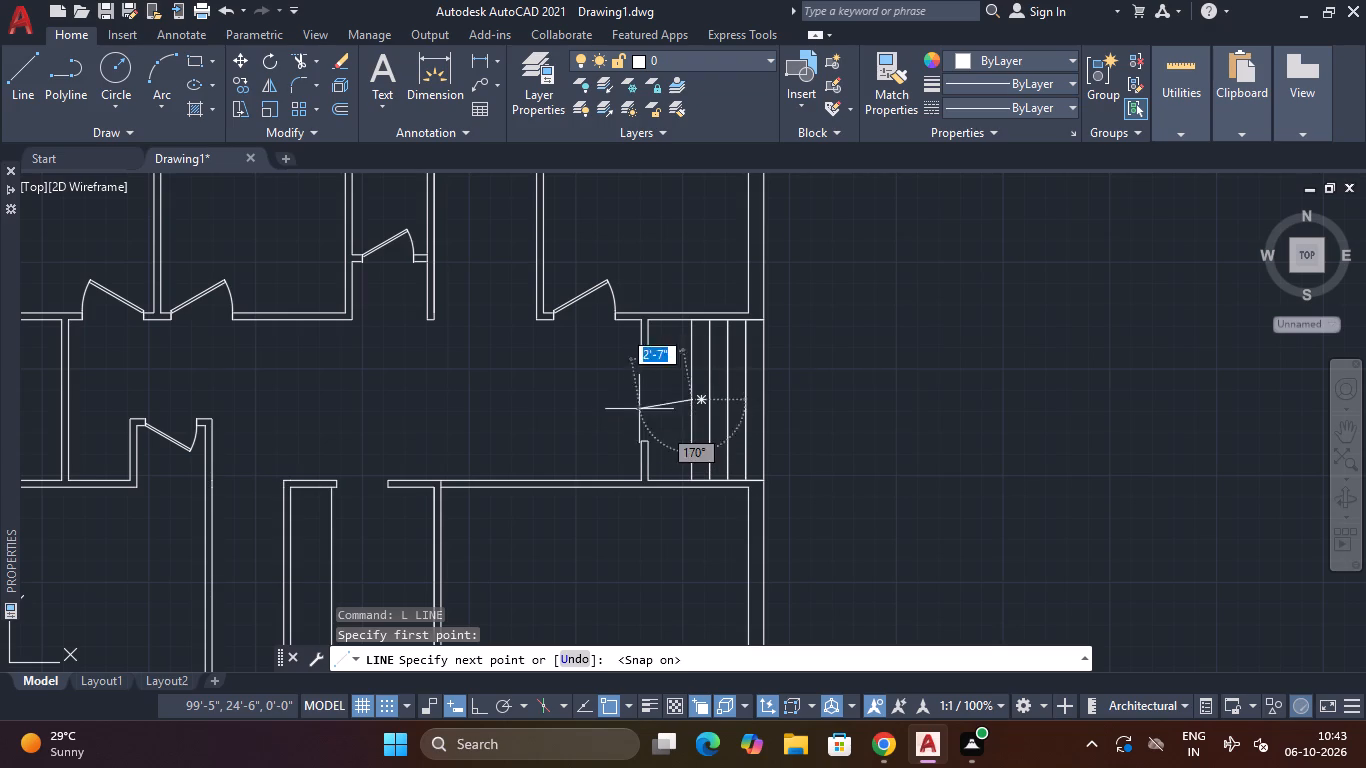
pyautogui.press('F8')
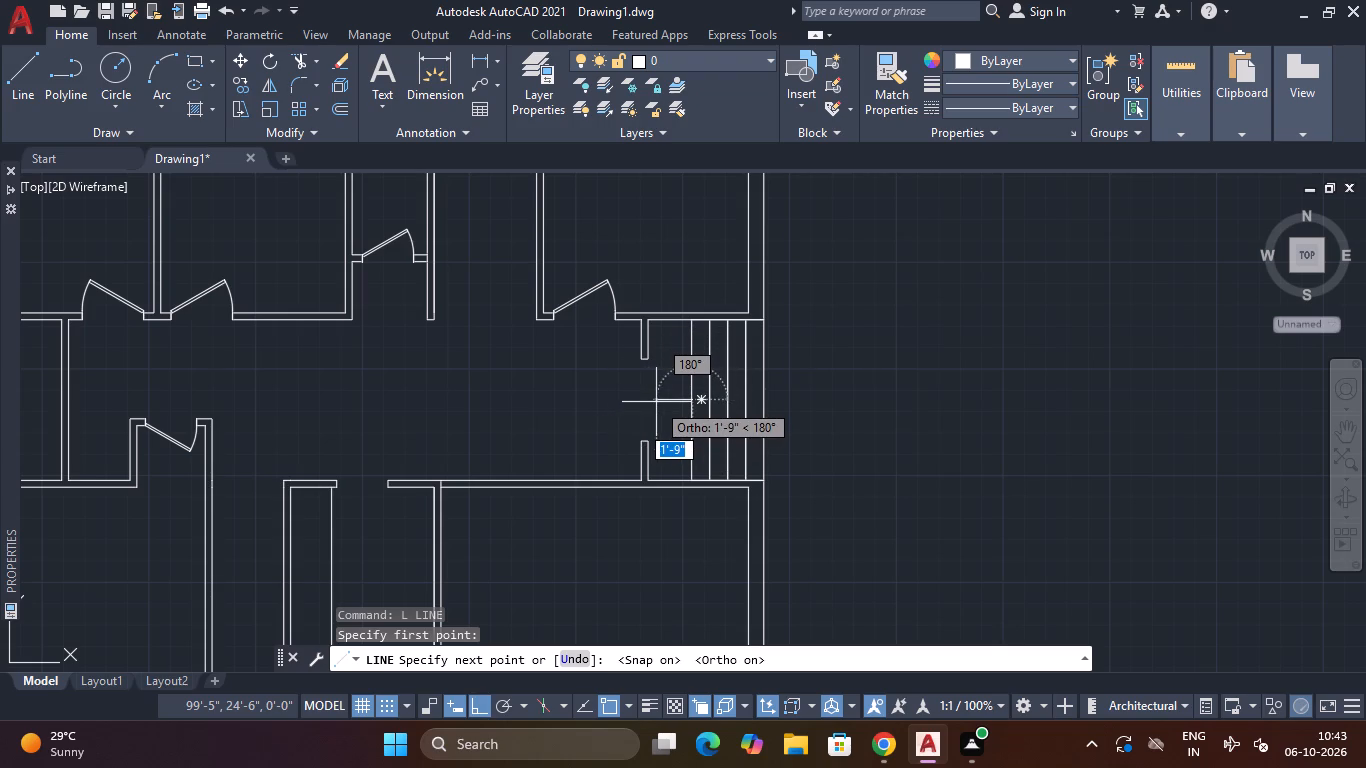
pyautogui.scroll(2, 668, 404)
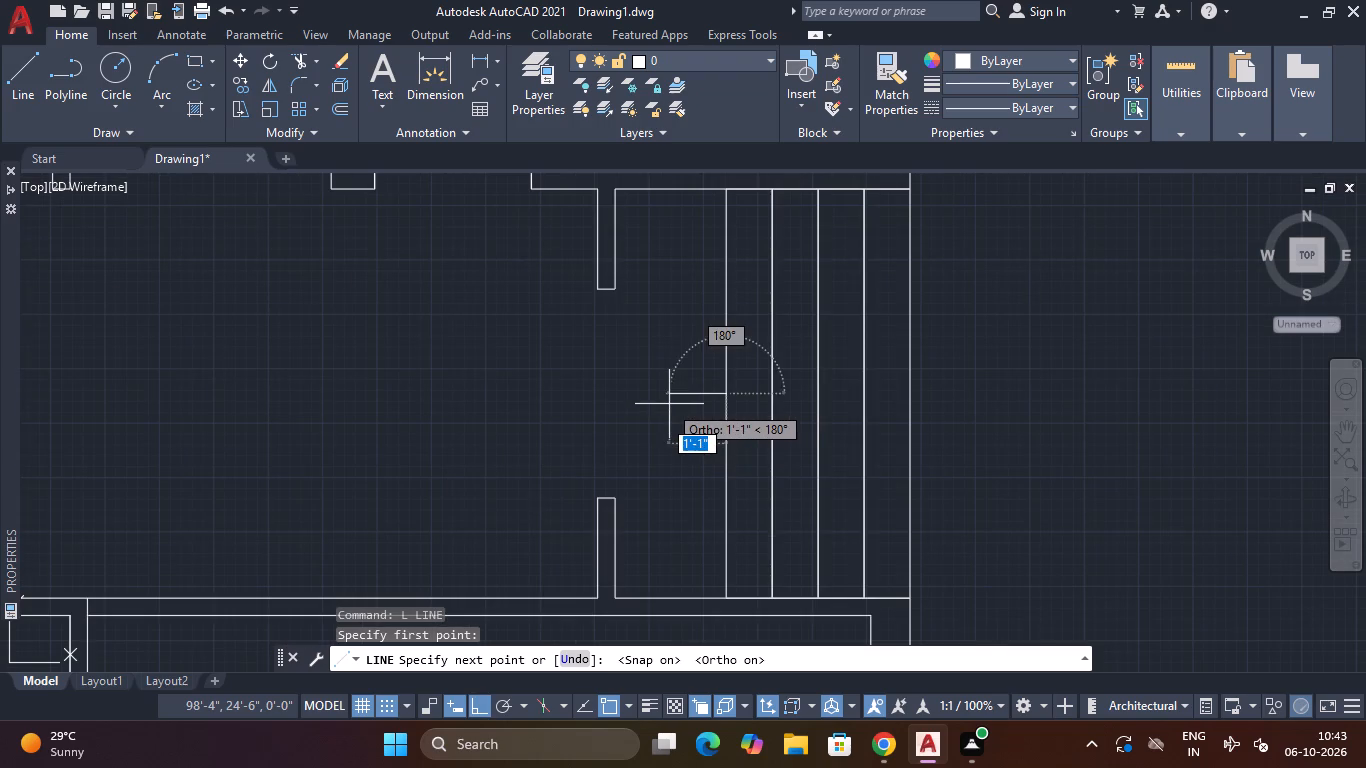
pyautogui.click(684, 403)
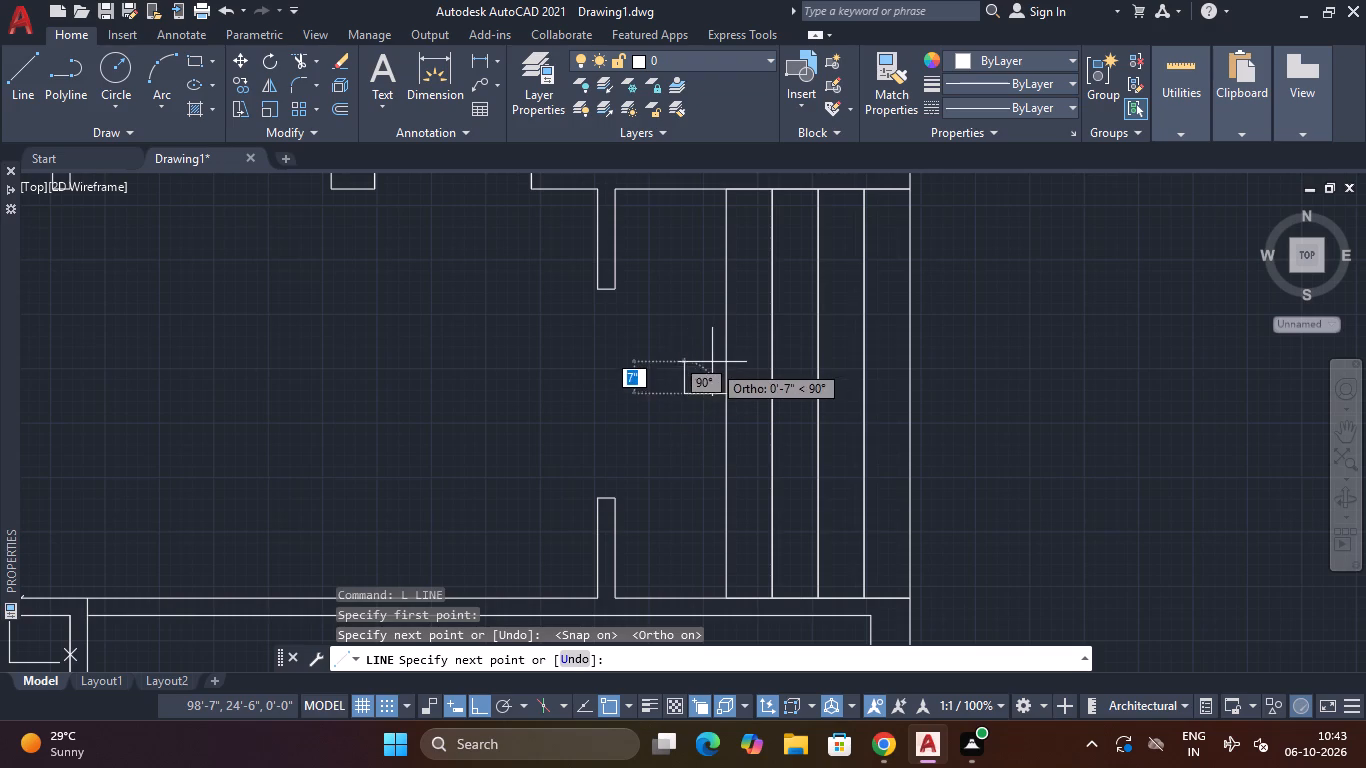
pyautogui.press('F8')
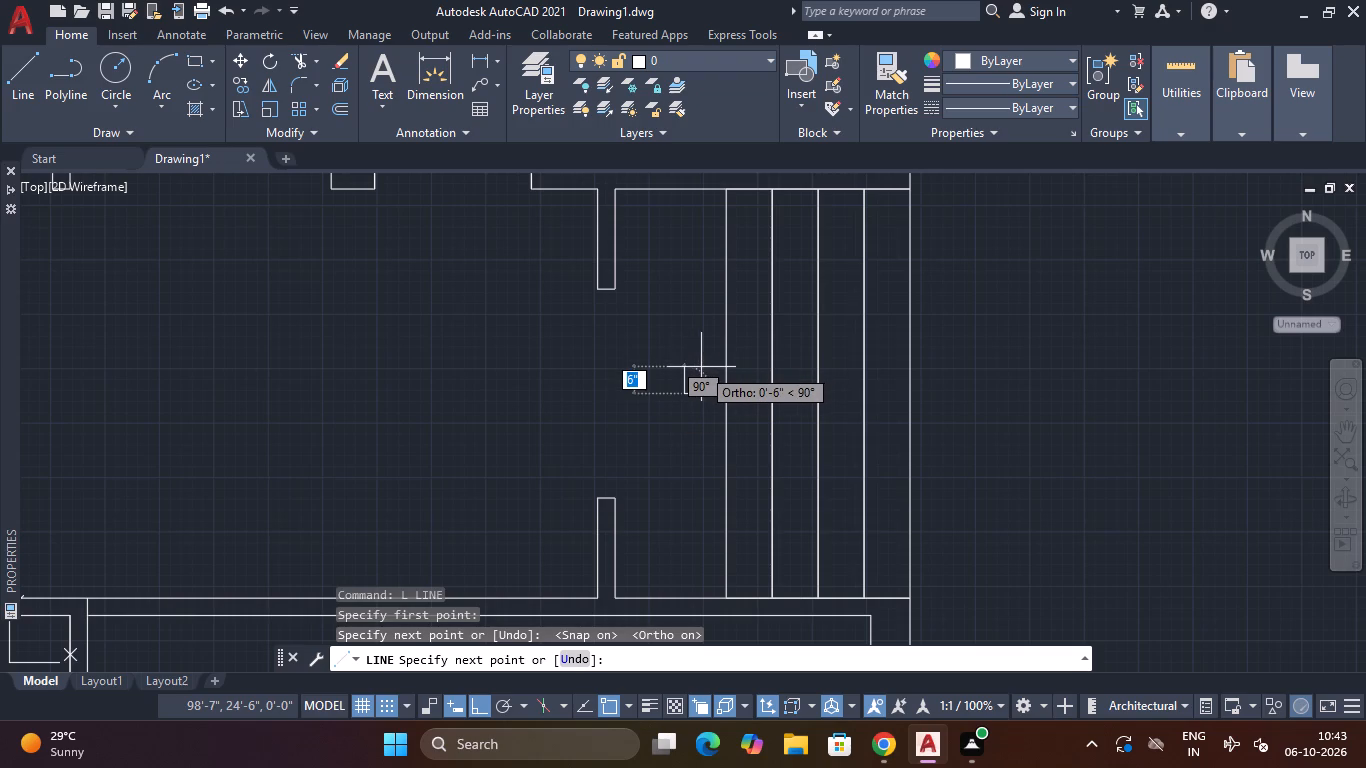
pyautogui.click(700, 368)
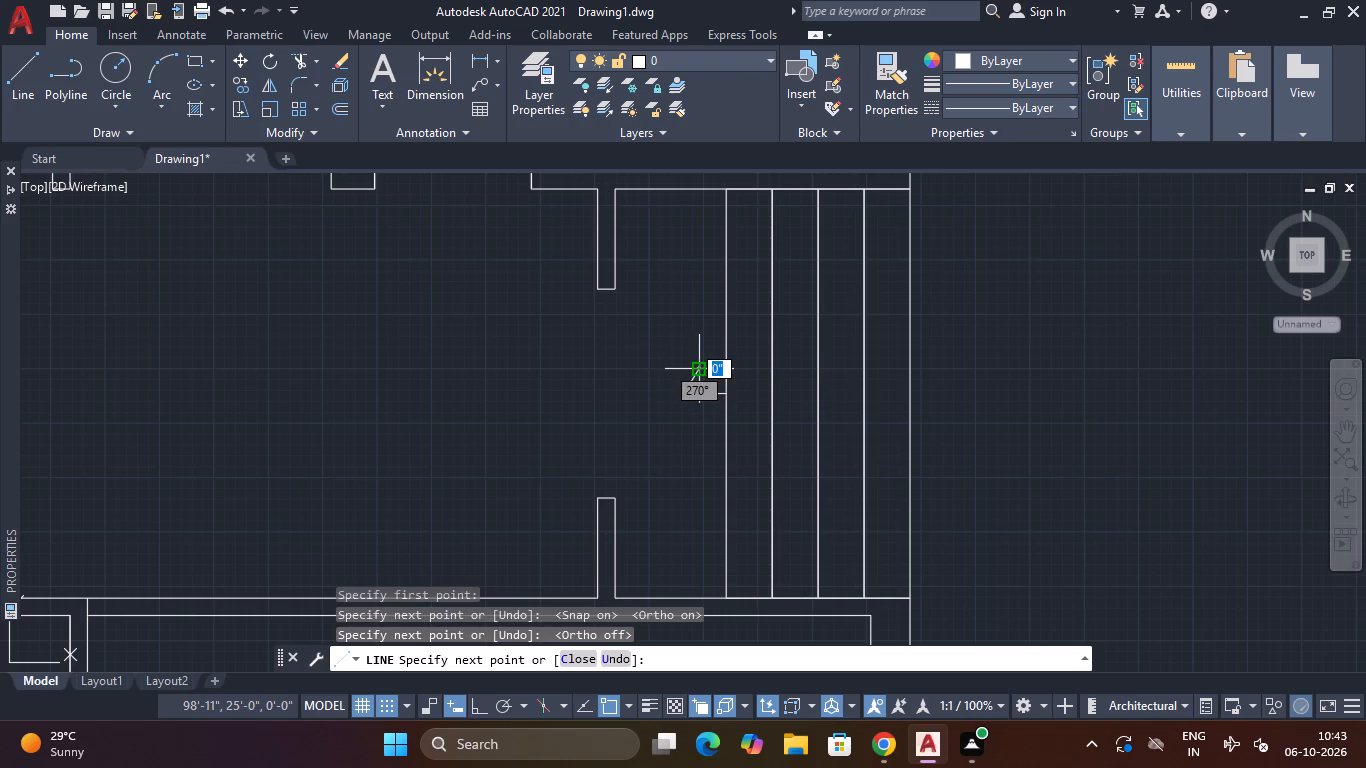
pyautogui.press('Escape')
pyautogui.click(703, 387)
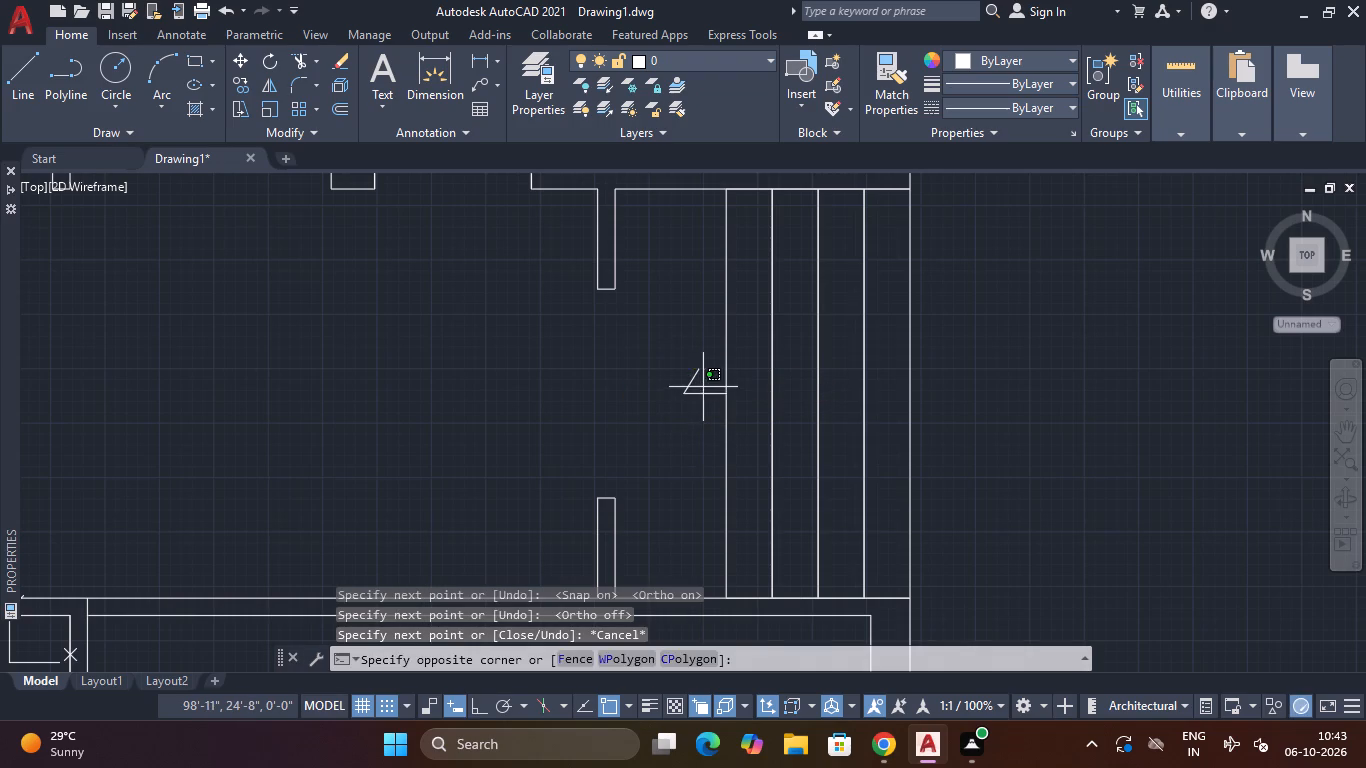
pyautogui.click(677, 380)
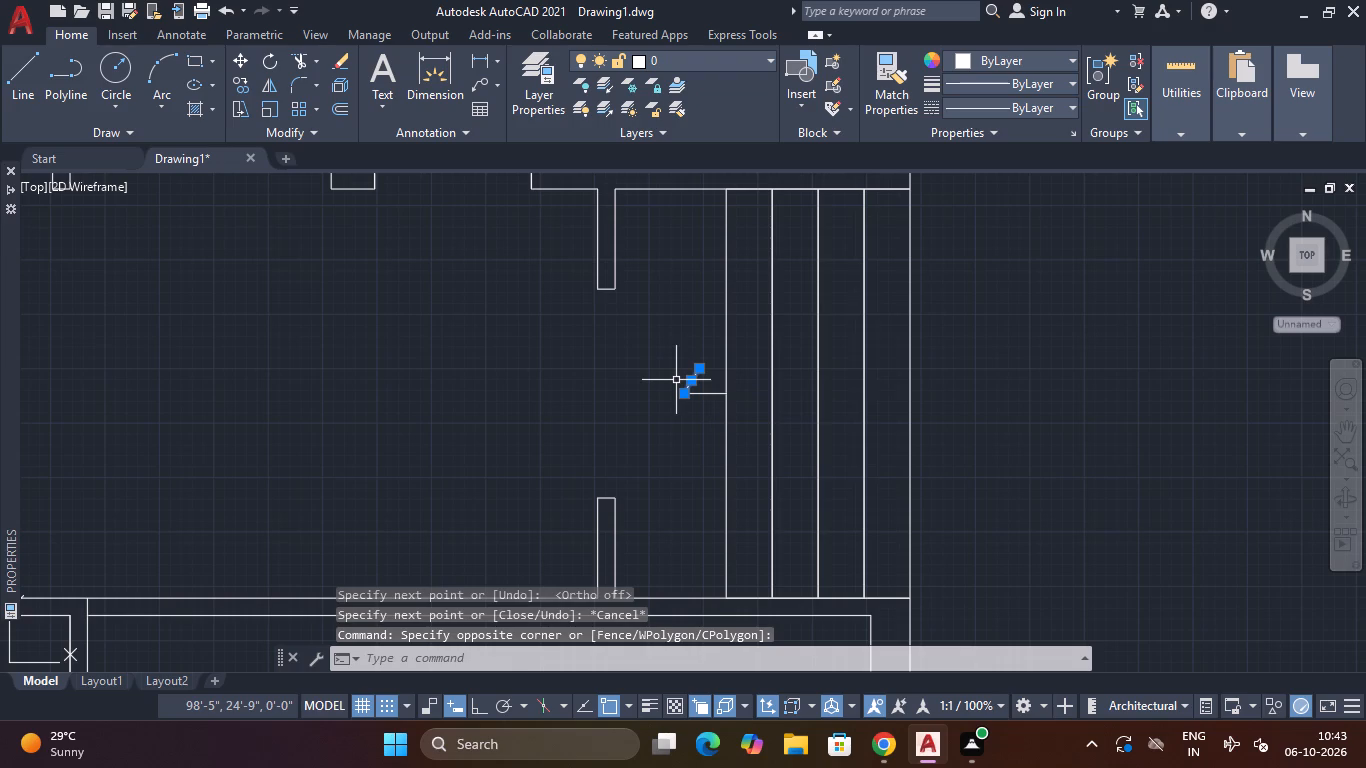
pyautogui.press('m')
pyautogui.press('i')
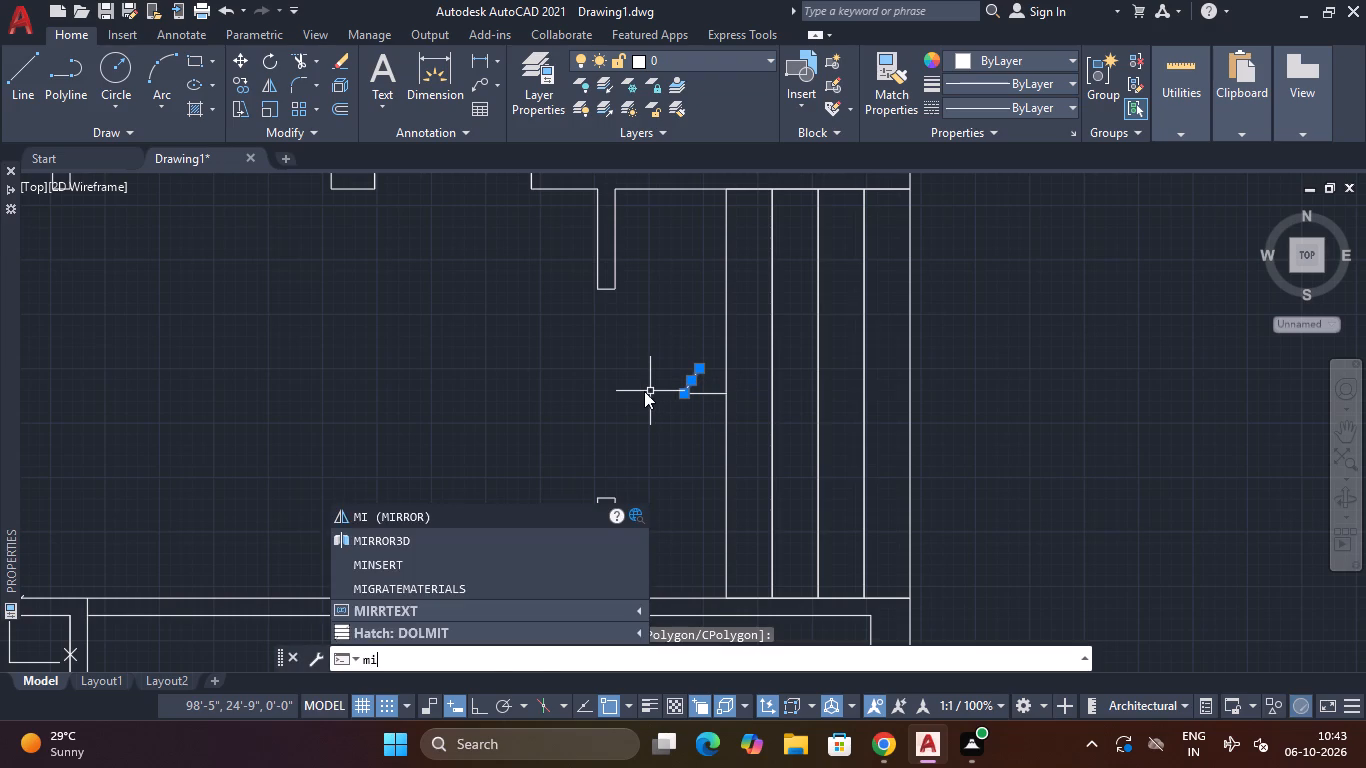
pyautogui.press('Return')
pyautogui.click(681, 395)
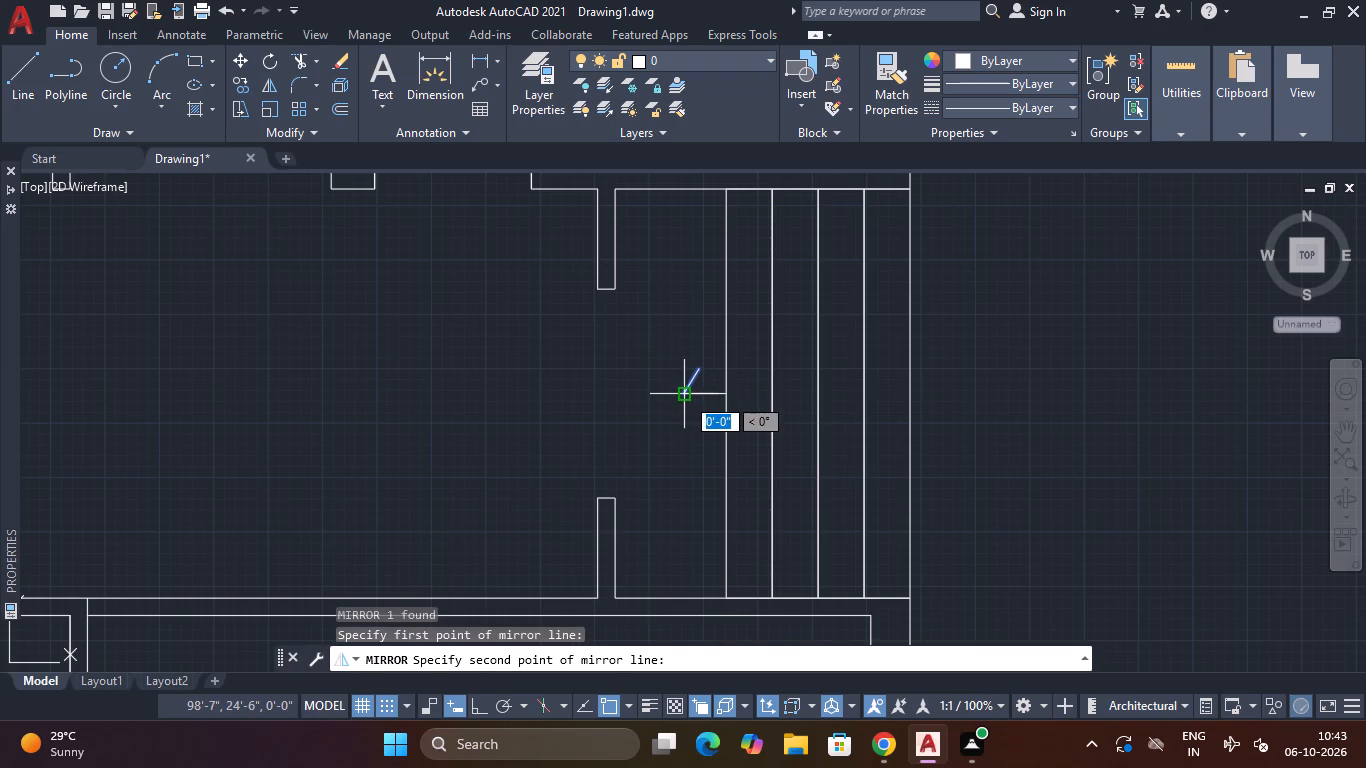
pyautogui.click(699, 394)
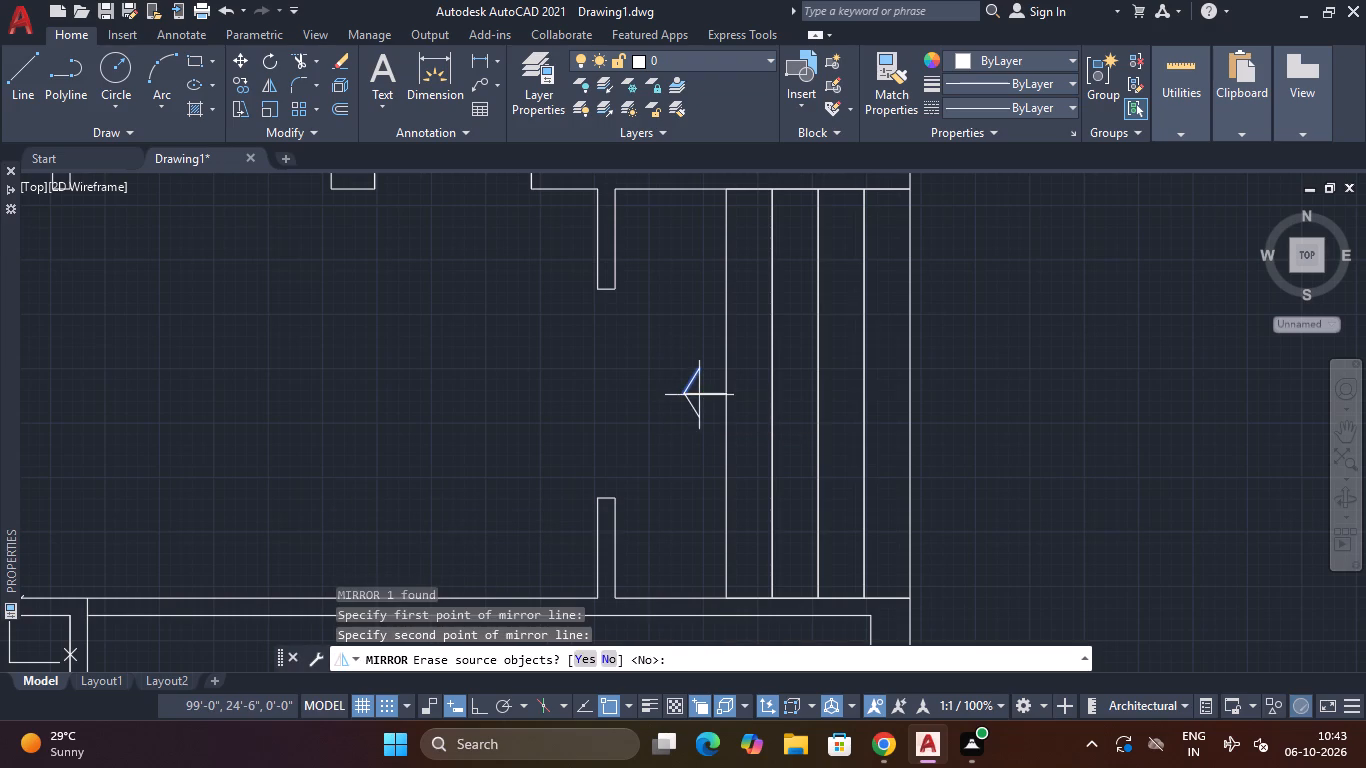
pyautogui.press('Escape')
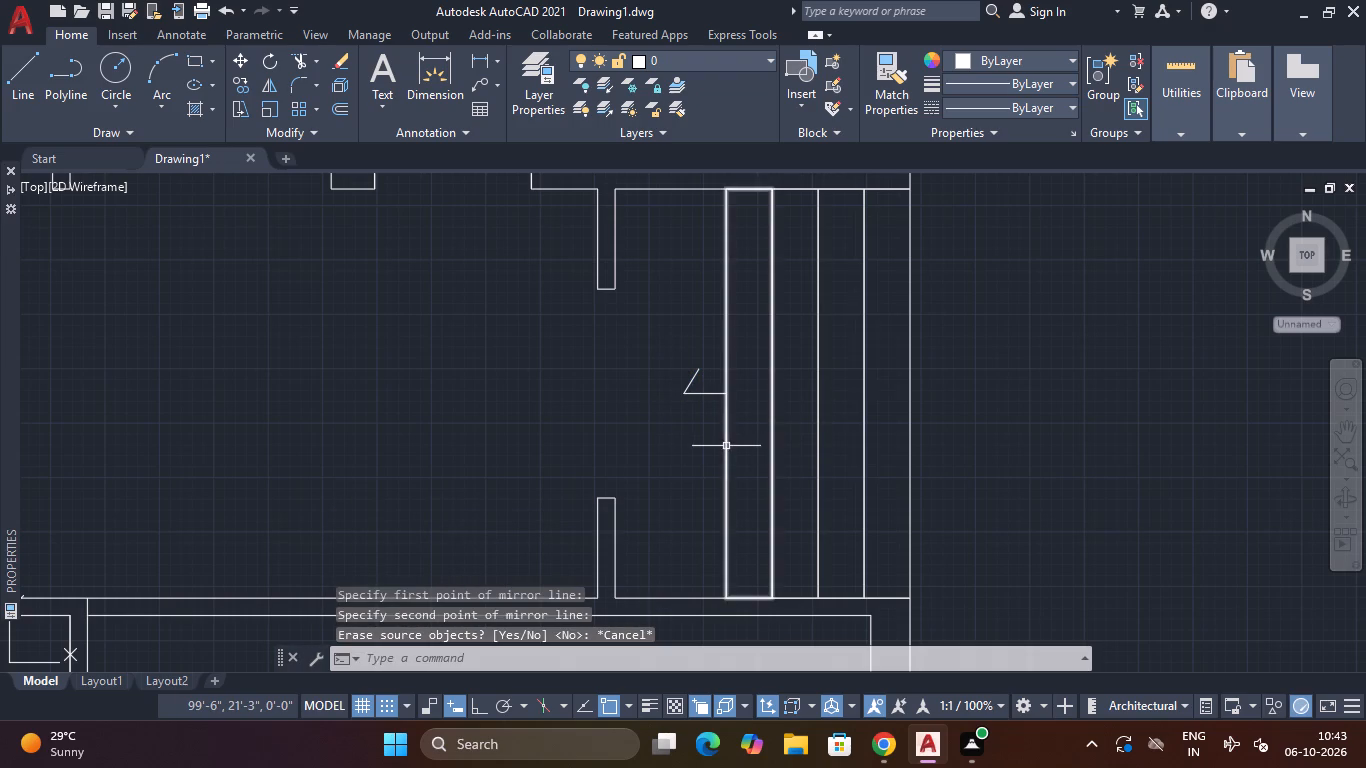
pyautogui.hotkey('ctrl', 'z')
# Mirror the slanted arrowhead stroke about the horizontal arrow line, keeping the original, to complete the entrance arrowhead.
pyautogui.scroll(3, 693, 391)
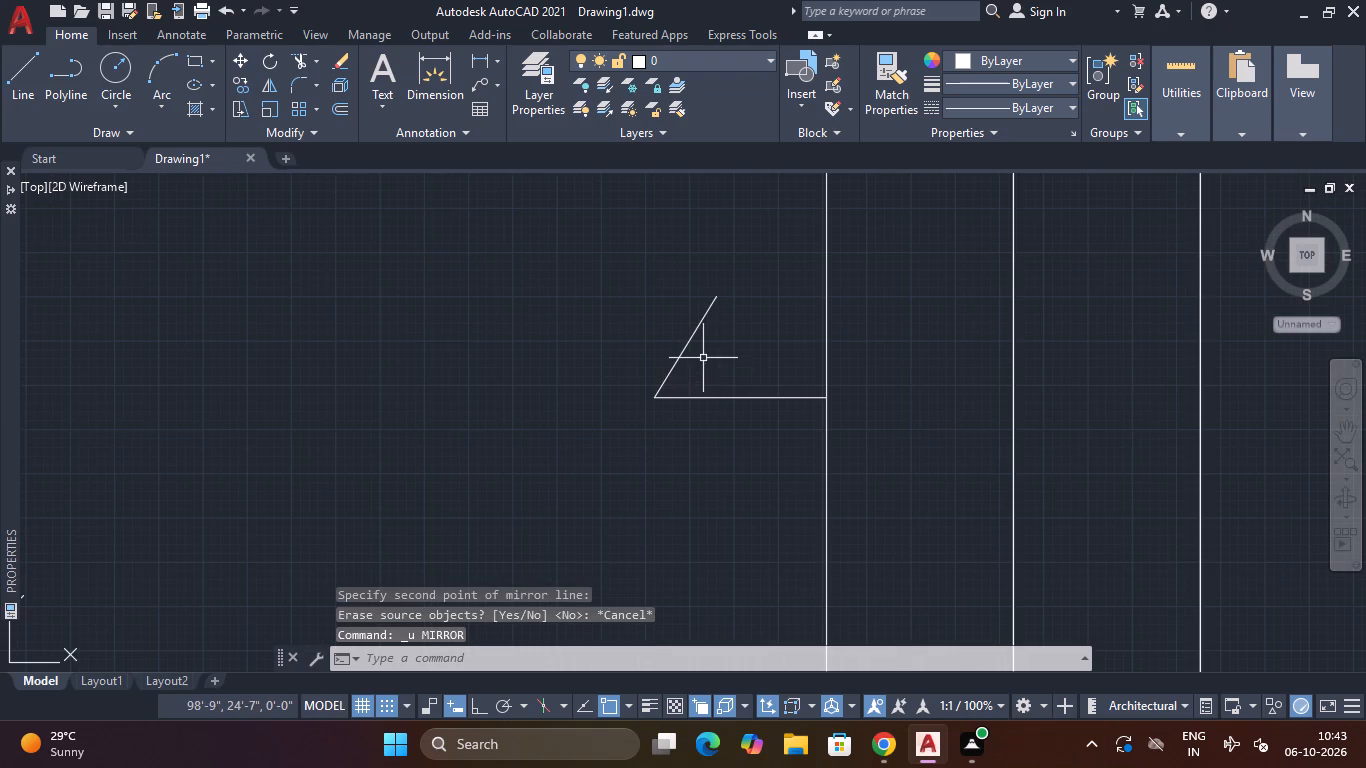
pyautogui.click(702, 358)
pyautogui.click(659, 364)
pyautogui.press('m')
pyautogui.write('i')
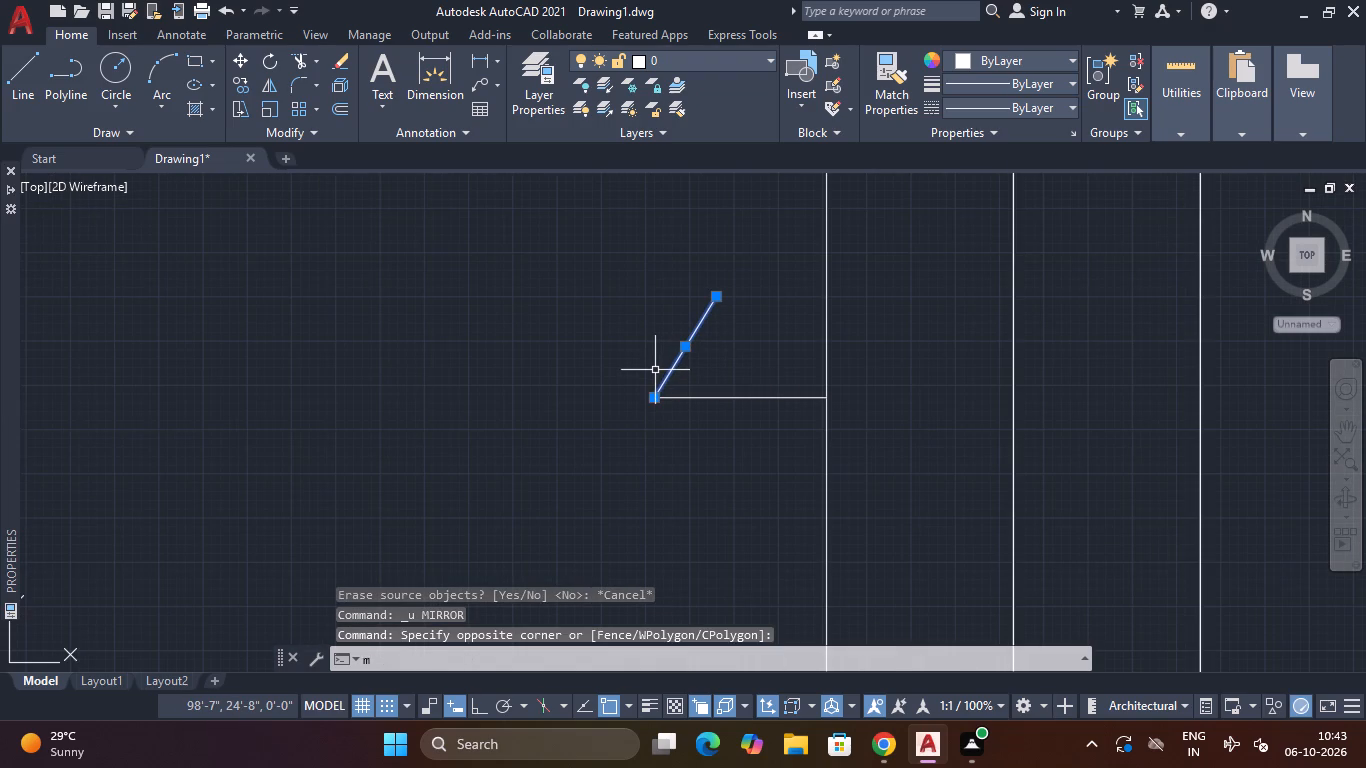
pyautogui.press('space')
pyautogui.click(660, 402)
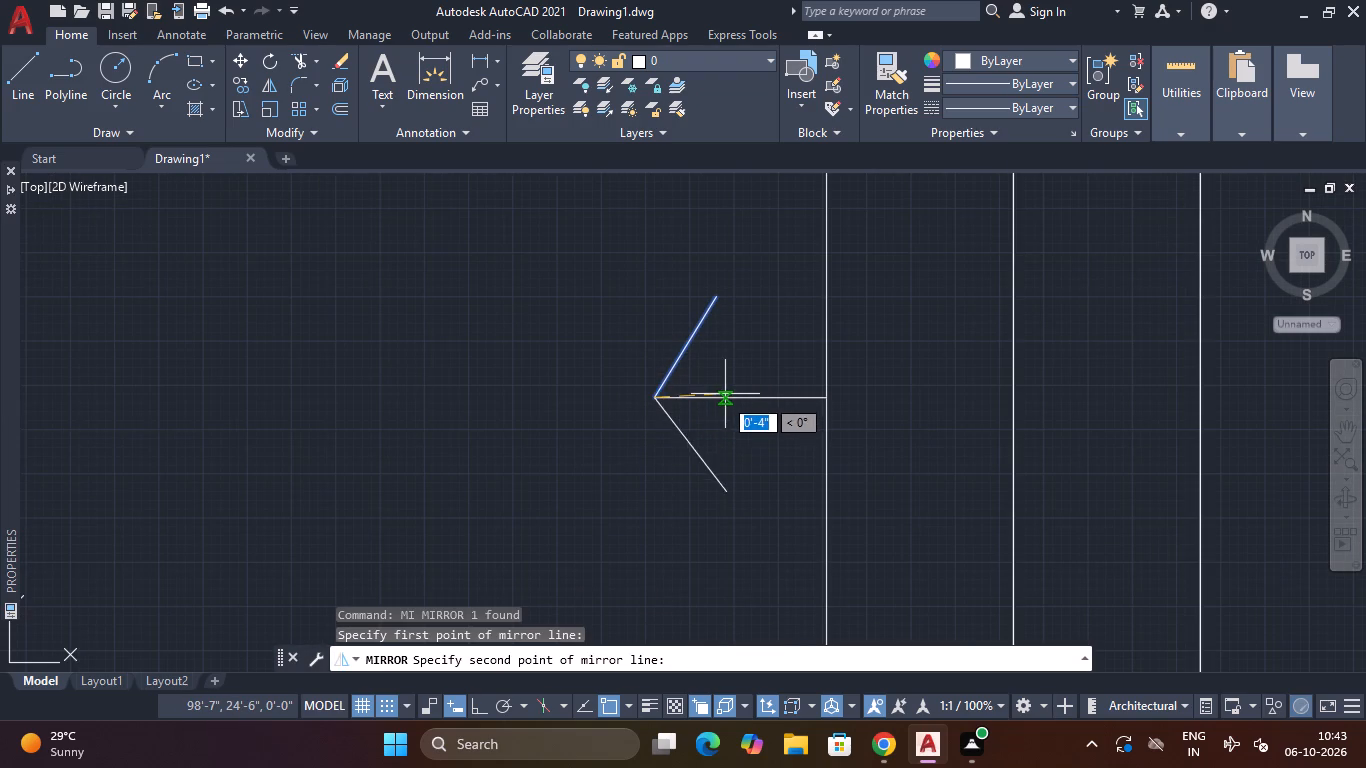
pyautogui.click(743, 403)
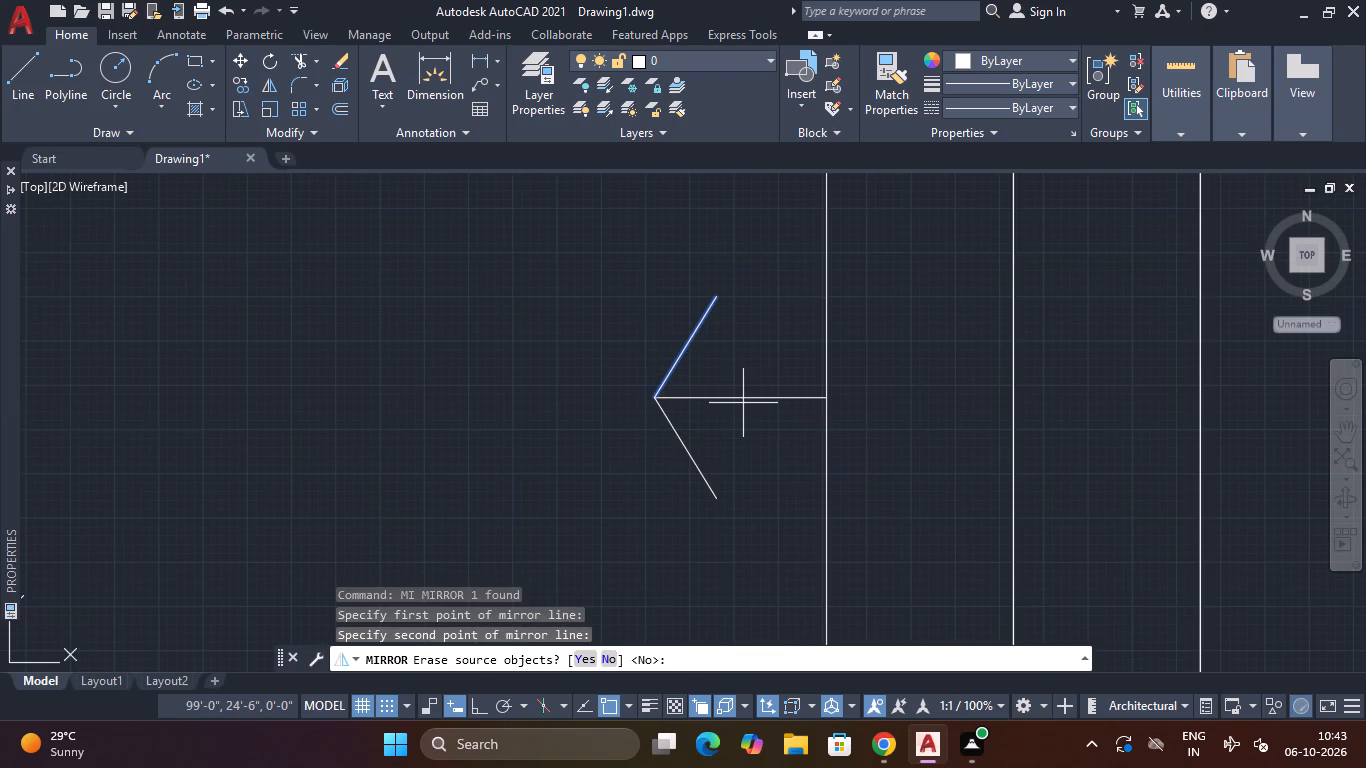
pyautogui.press('n')
pyautogui.press('space')
# Examine the entrance steps and arrow, the room doors and the overall floor plan layout.
pyautogui.scroll(-4, 546, 450)
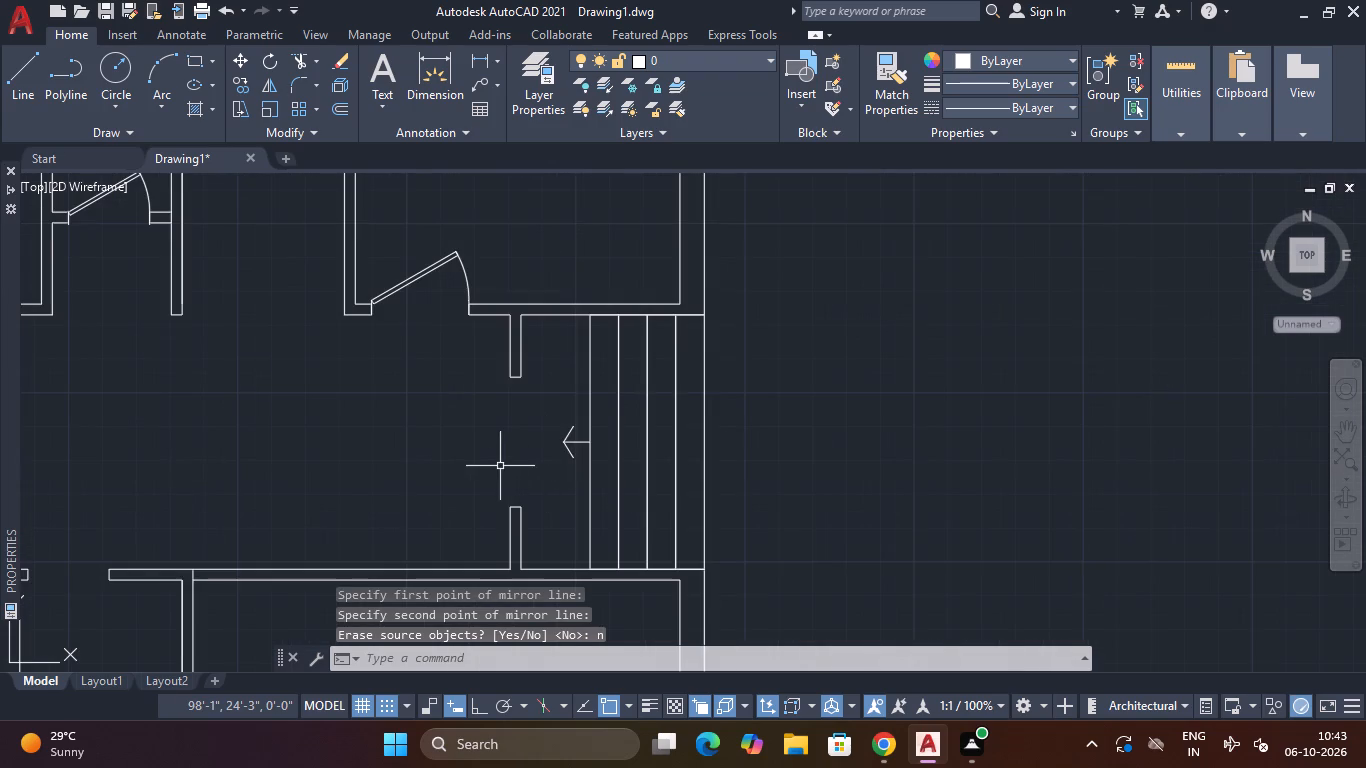
pyautogui.moveTo(646, 451); pyautogui.dragTo(770, 438, button='middle')
pyautogui.scroll(-2, 595, 460)
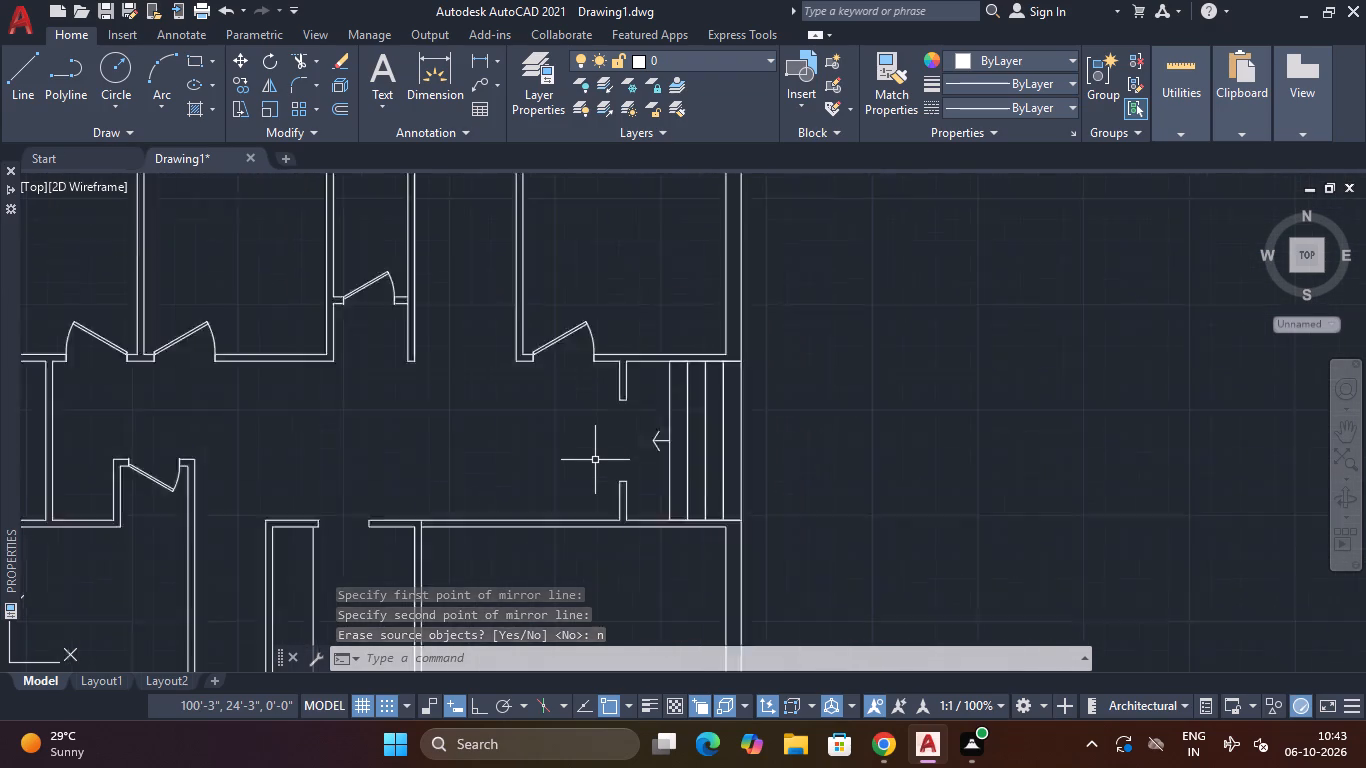
pyautogui.scroll(-1, 595, 460)
pyautogui.middleClick(775, 390)
pyautogui.moveTo(520, 442); pyautogui.dragTo(598, 437, button='middle')
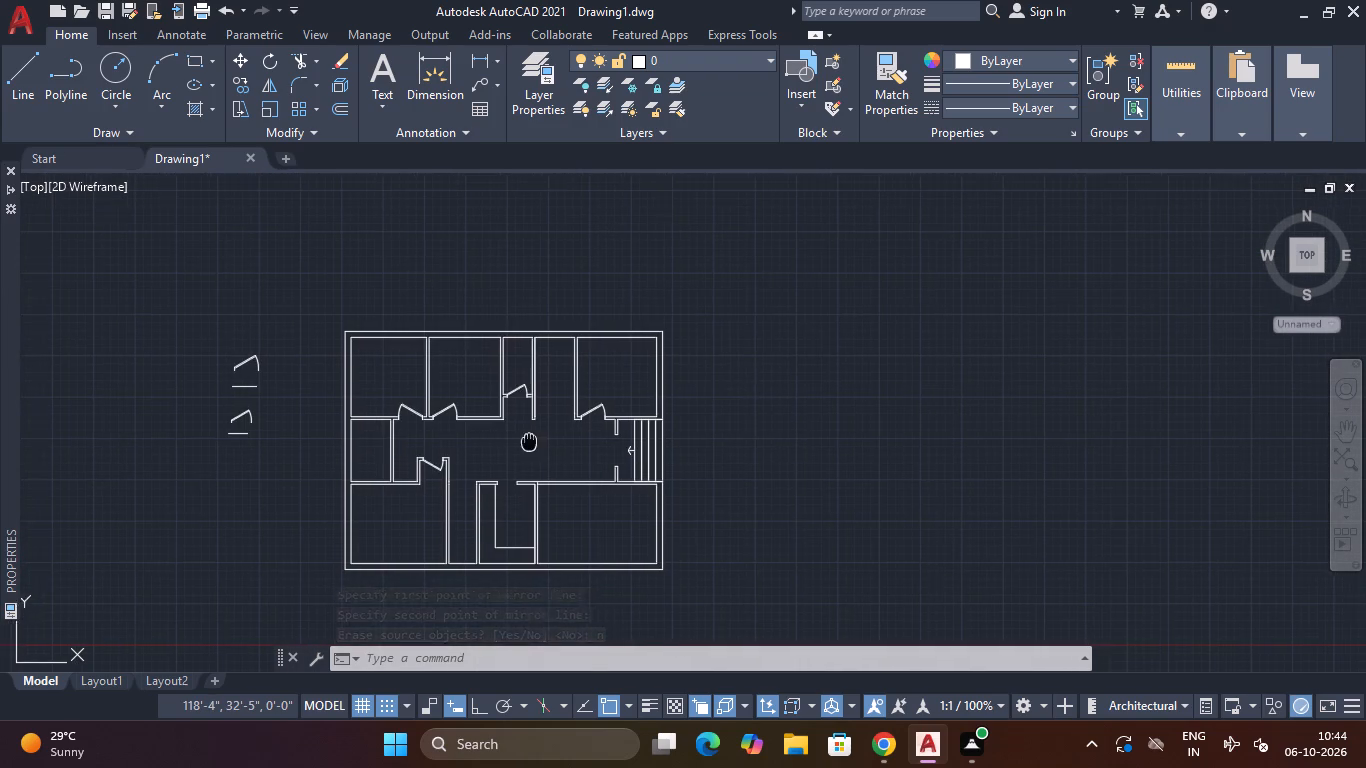
pyautogui.moveTo(598, 437); pyautogui.dragTo(712, 417, button='middle')
pyautogui.scroll(3, 618, 375)
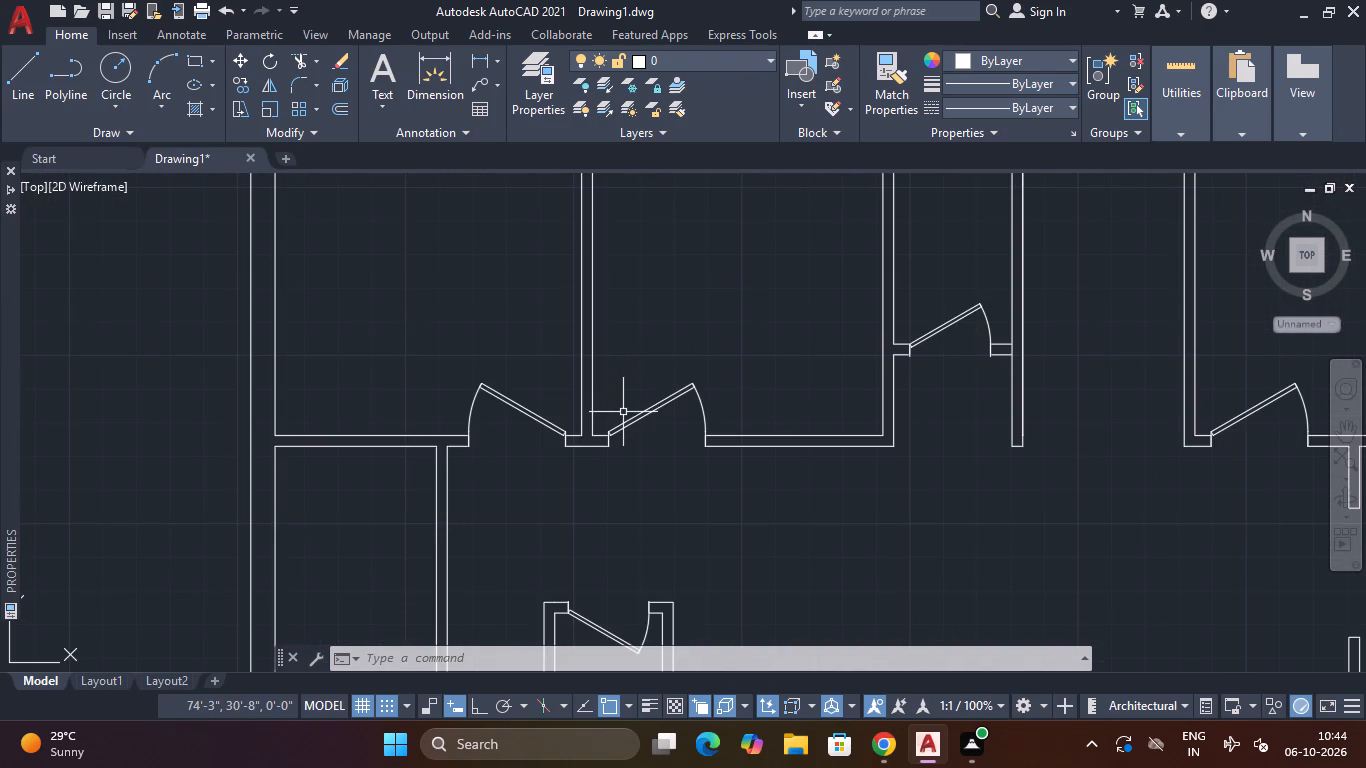
pyautogui.scroll(-3, 767, 355)
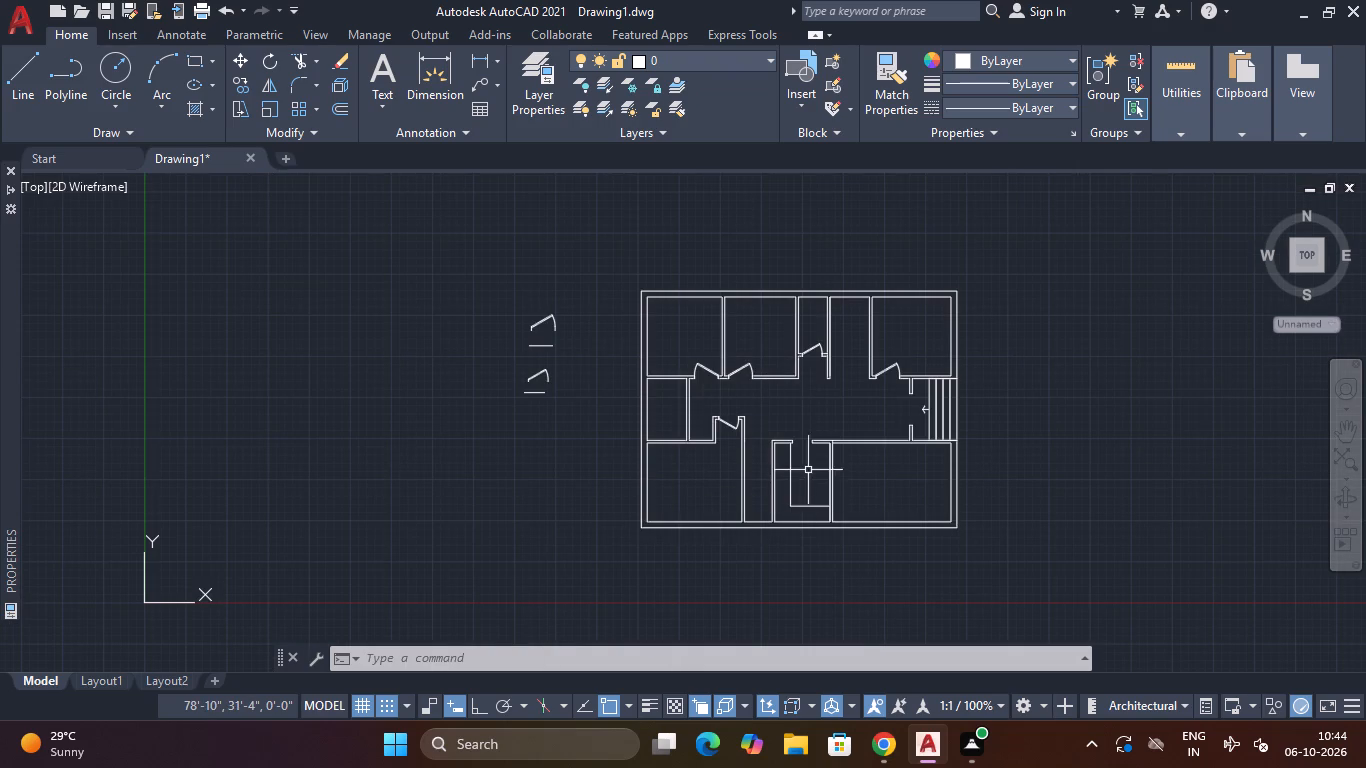
pyautogui.moveTo(792, 473); pyautogui.dragTo(775, 466, button='middle')
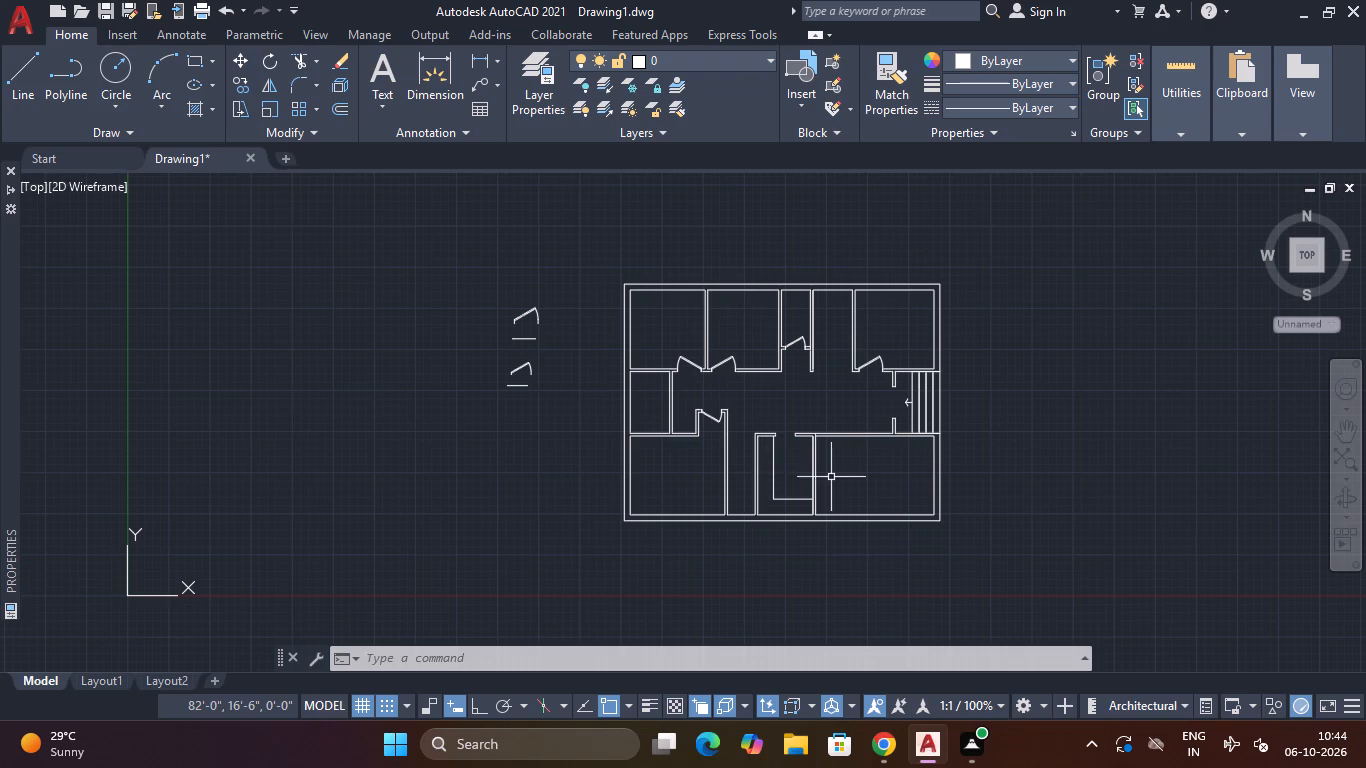
# Erase the vertical counter line on the west side of the south middle room.
pyautogui.scroll(2, 786, 462)
pyautogui.click(786, 462)
pyautogui.click(746, 485)
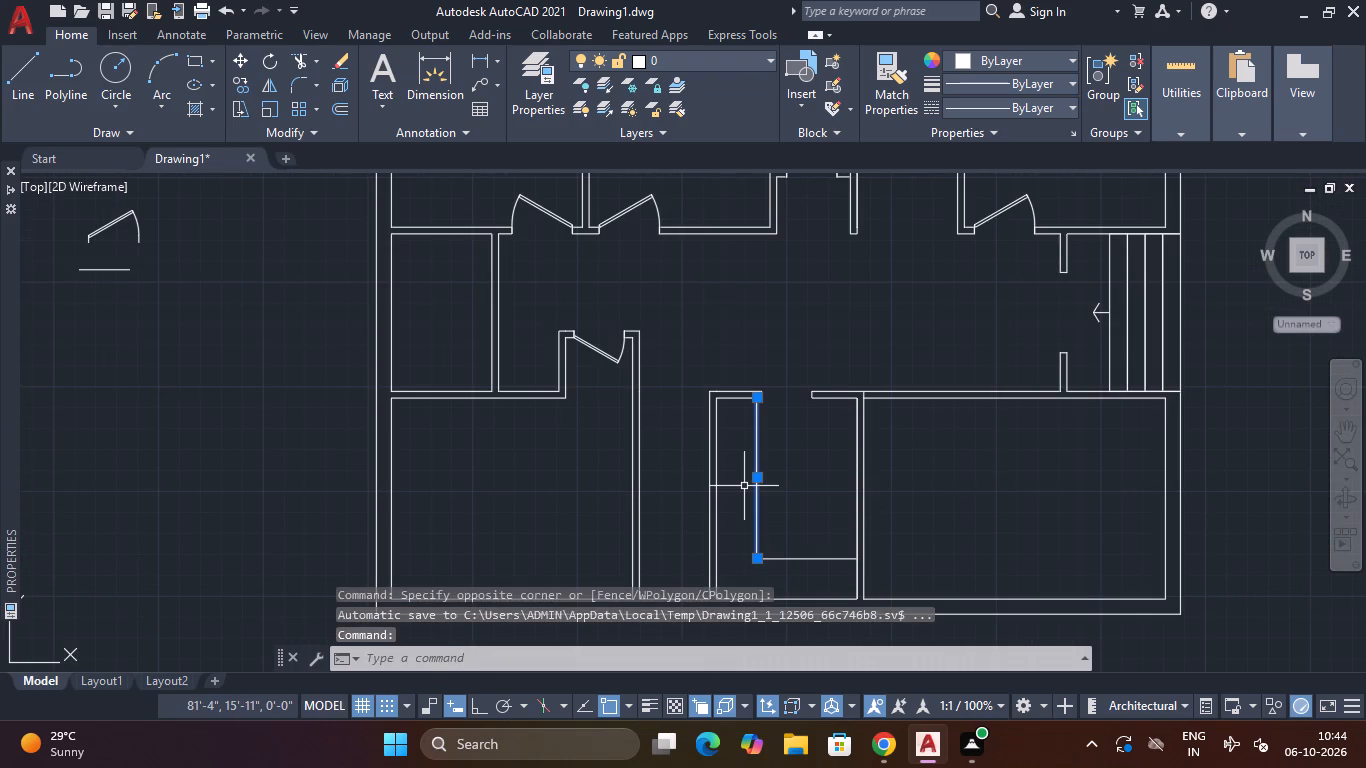
pyautogui.press('BackSpace')
pyautogui.press('Delete')
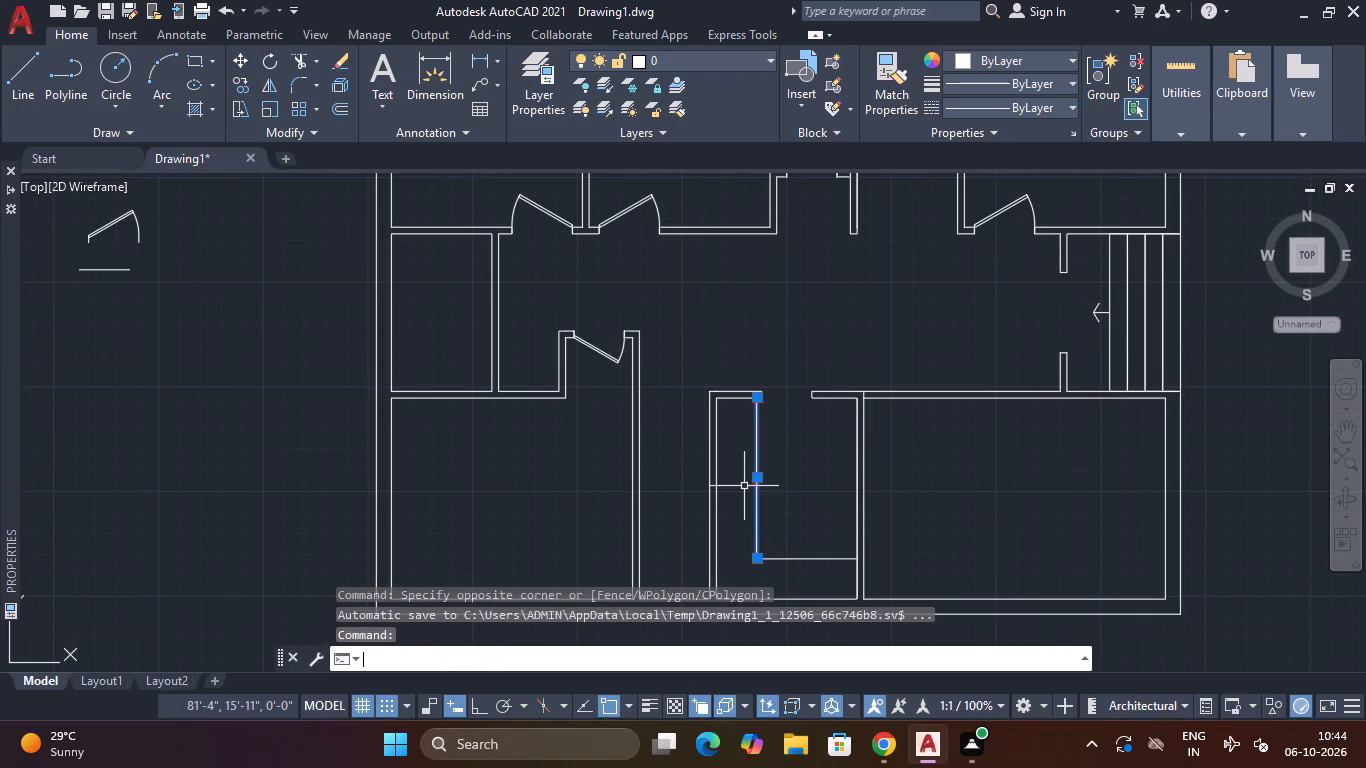
pyautogui.press('Escape')
pyautogui.click(767, 463)
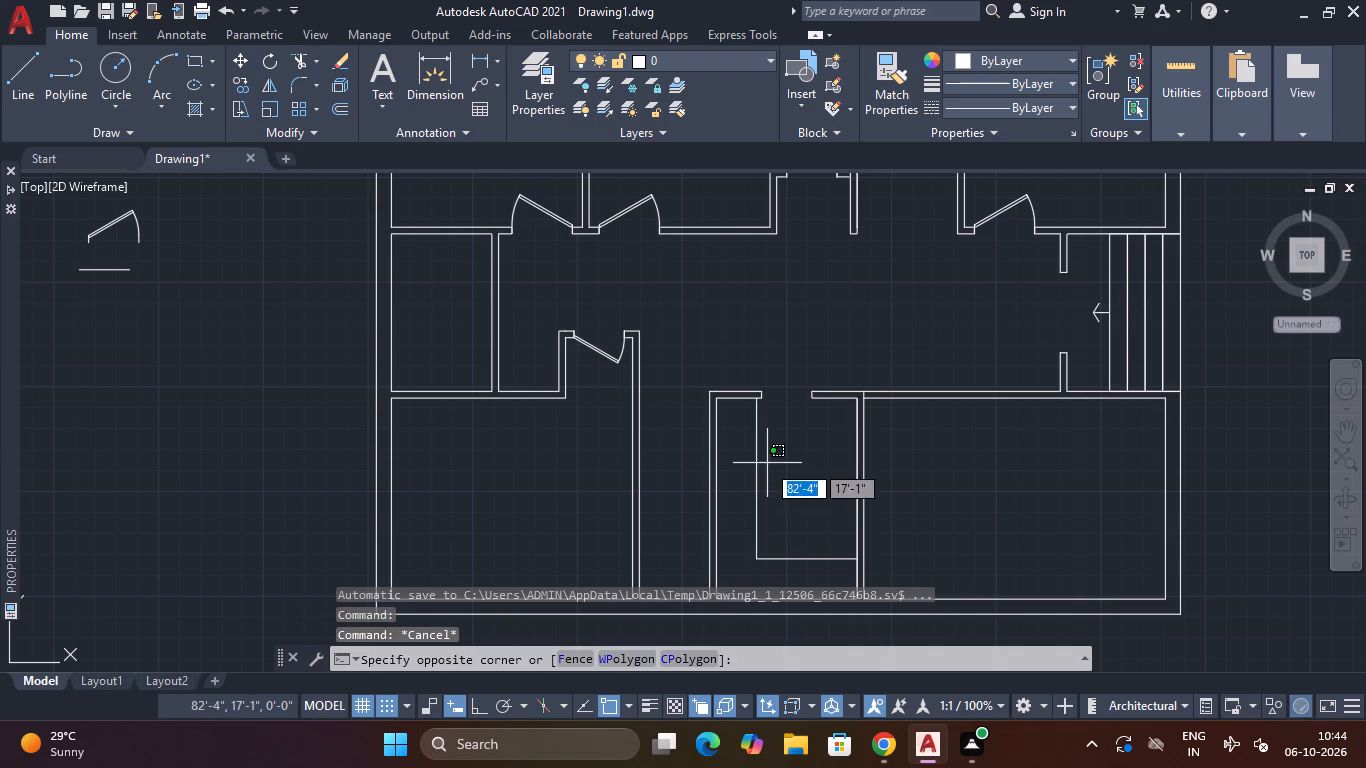
pyautogui.click(748, 467)
pyautogui.press('Delete')
pyautogui.press('Escape')
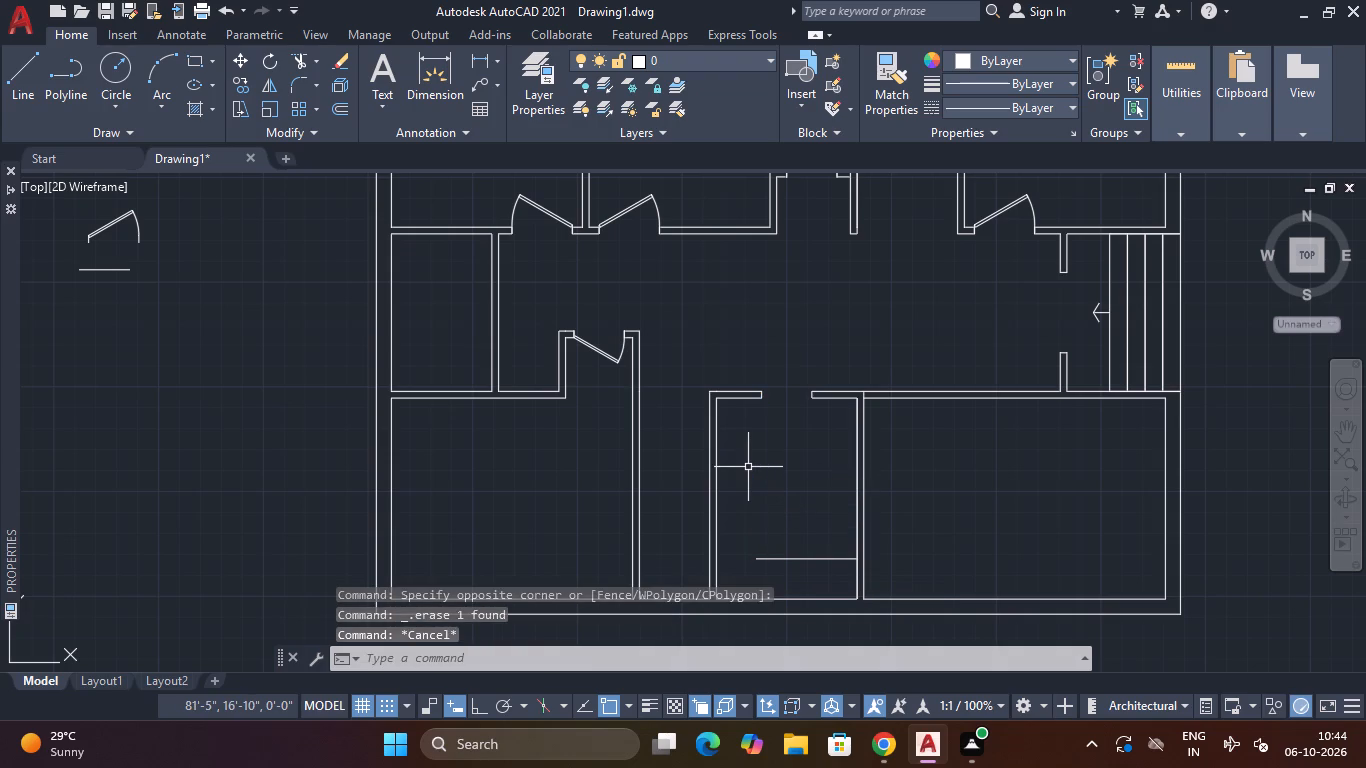
# Offset the inner line of the south middle room's east wall 2' westward into the room.
pyautogui.write('o')
pyautogui.press('space')
pyautogui.write("2'")
pyautogui.press('Return')
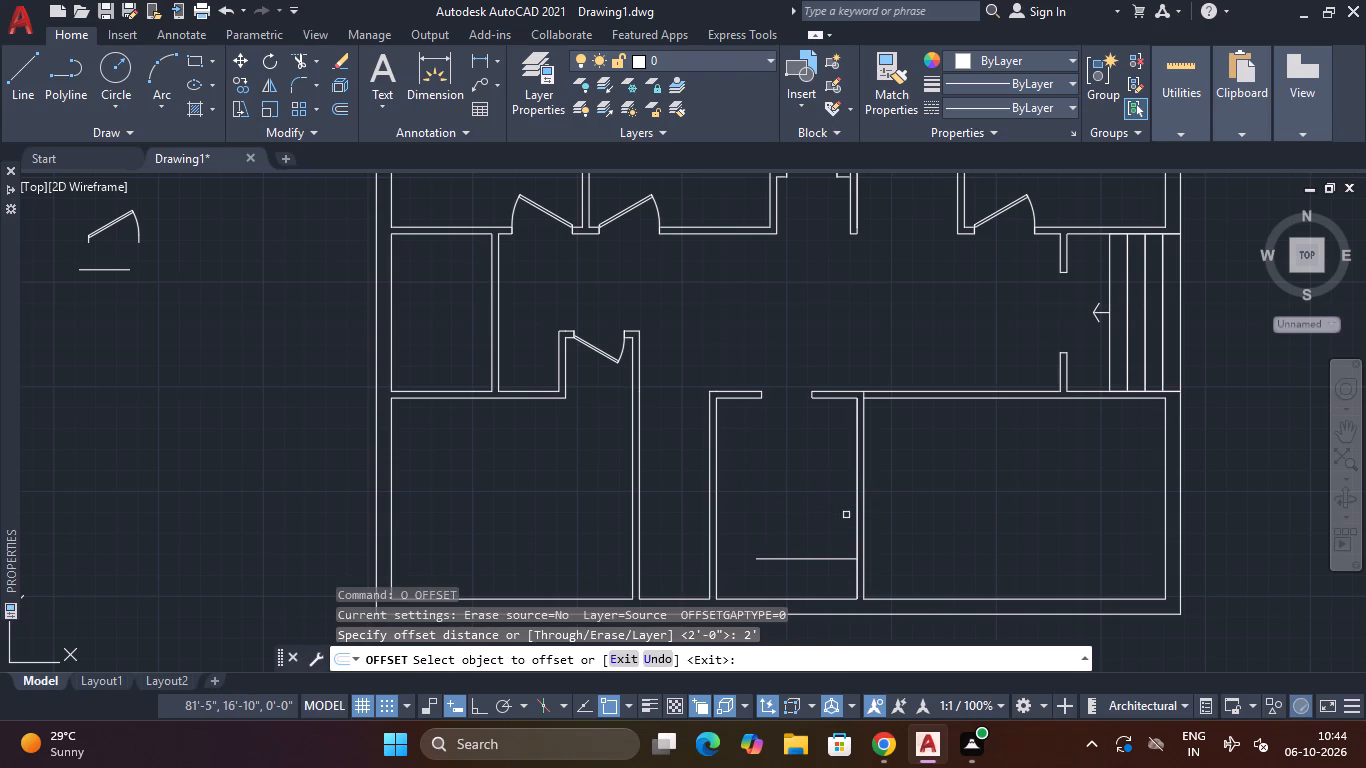
pyautogui.click(857, 519)
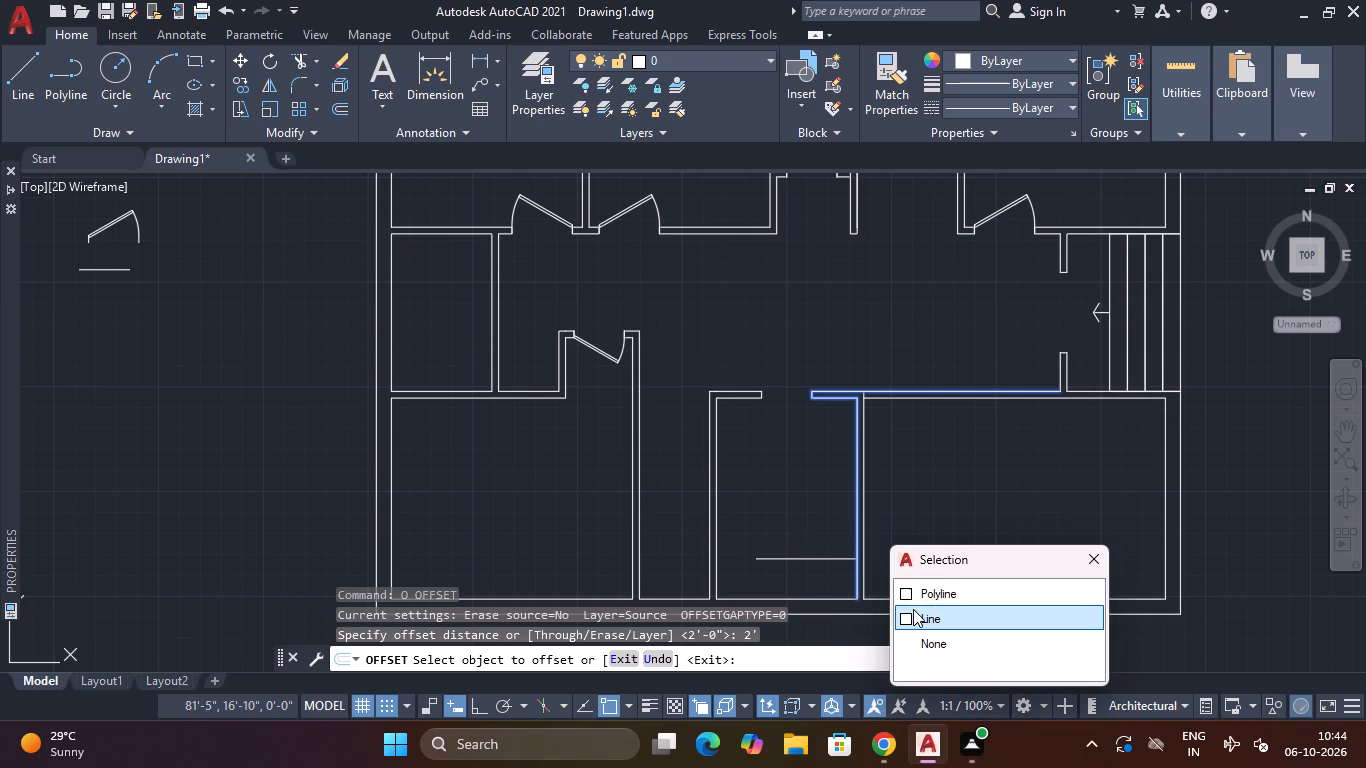
pyautogui.click(915, 611)
pyautogui.click(783, 536)
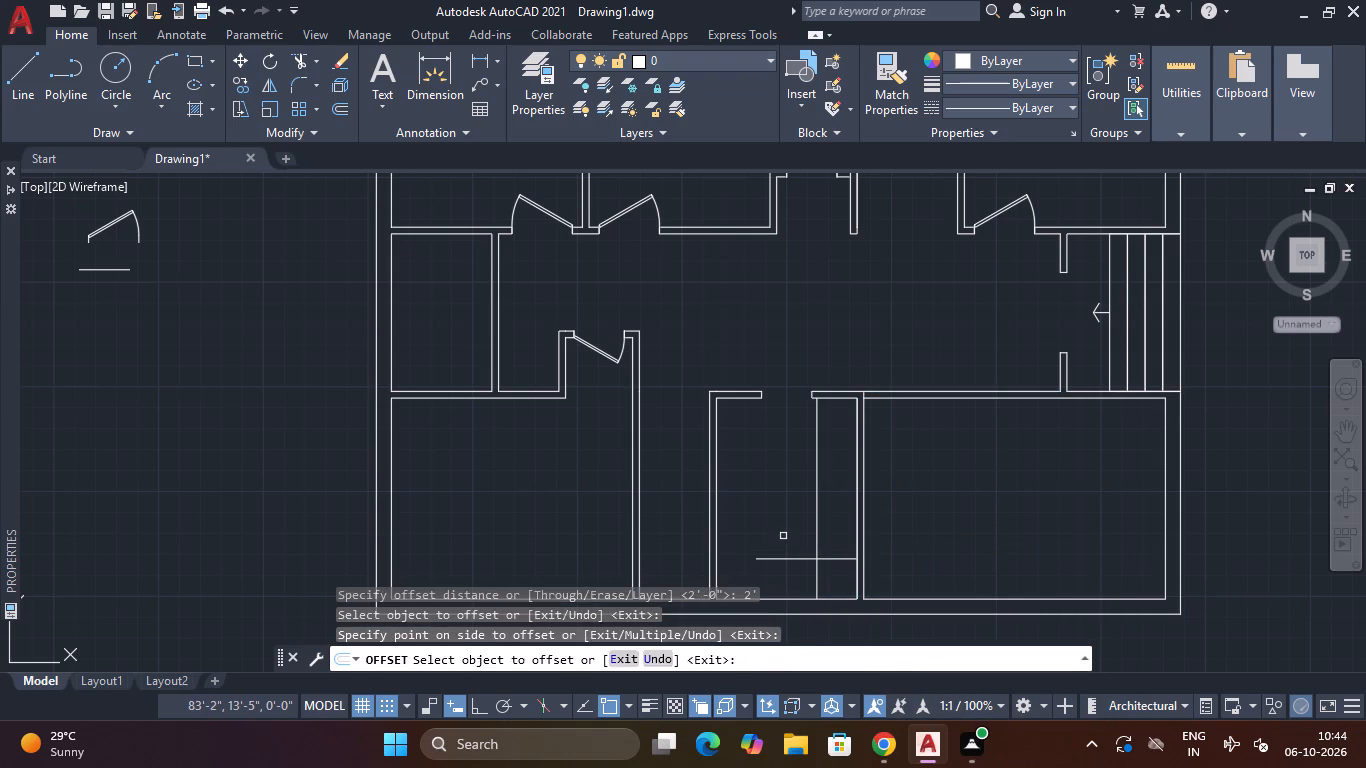
pyautogui.press('Escape')
pyautogui.press('Escape')
# Extend the horizontal counter line in the south middle room to the west wall.
pyautogui.write('ex')
pyautogui.press('space')
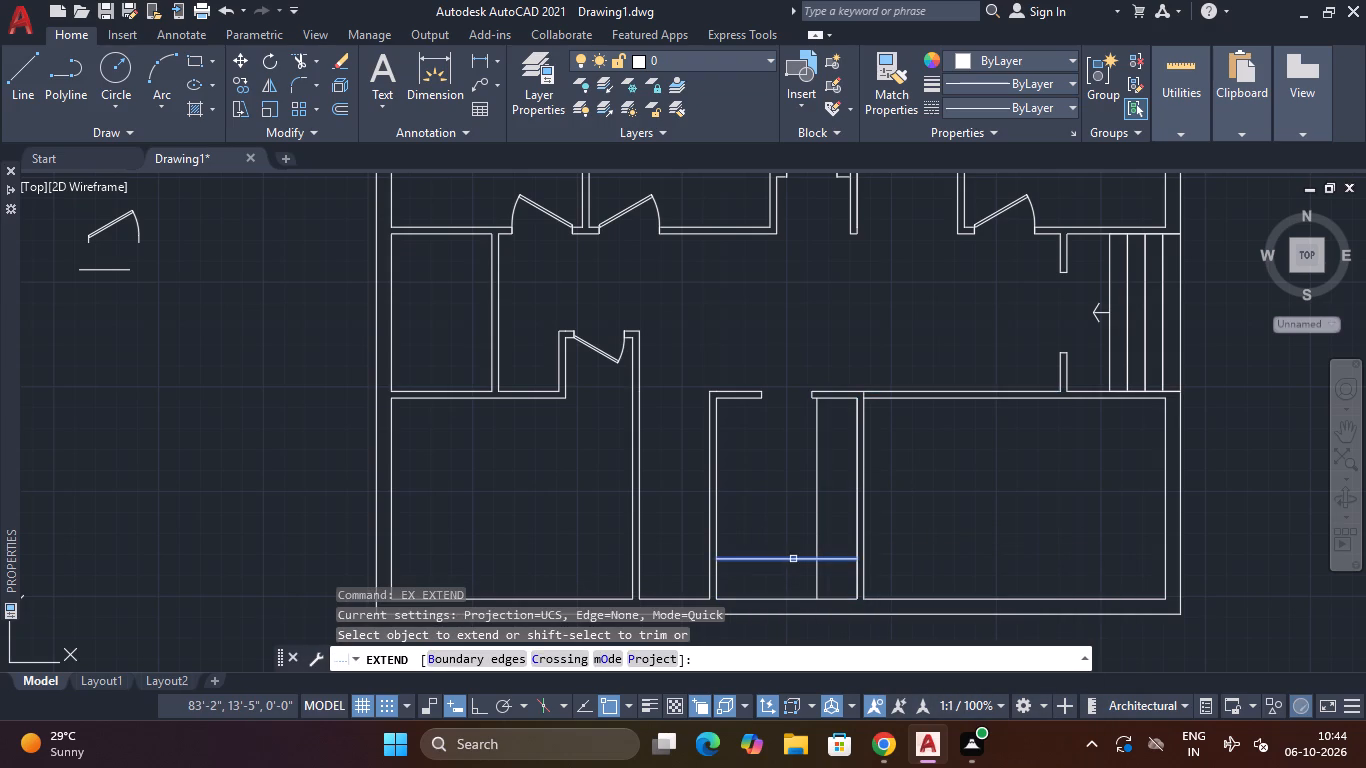
pyautogui.click(793, 560)
pyautogui.press('Escape')
# Trim the overlapping ends of the two counter lines at their southeast crossing to form an L-shaped counter along the east and south walls.
pyautogui.write('tr')
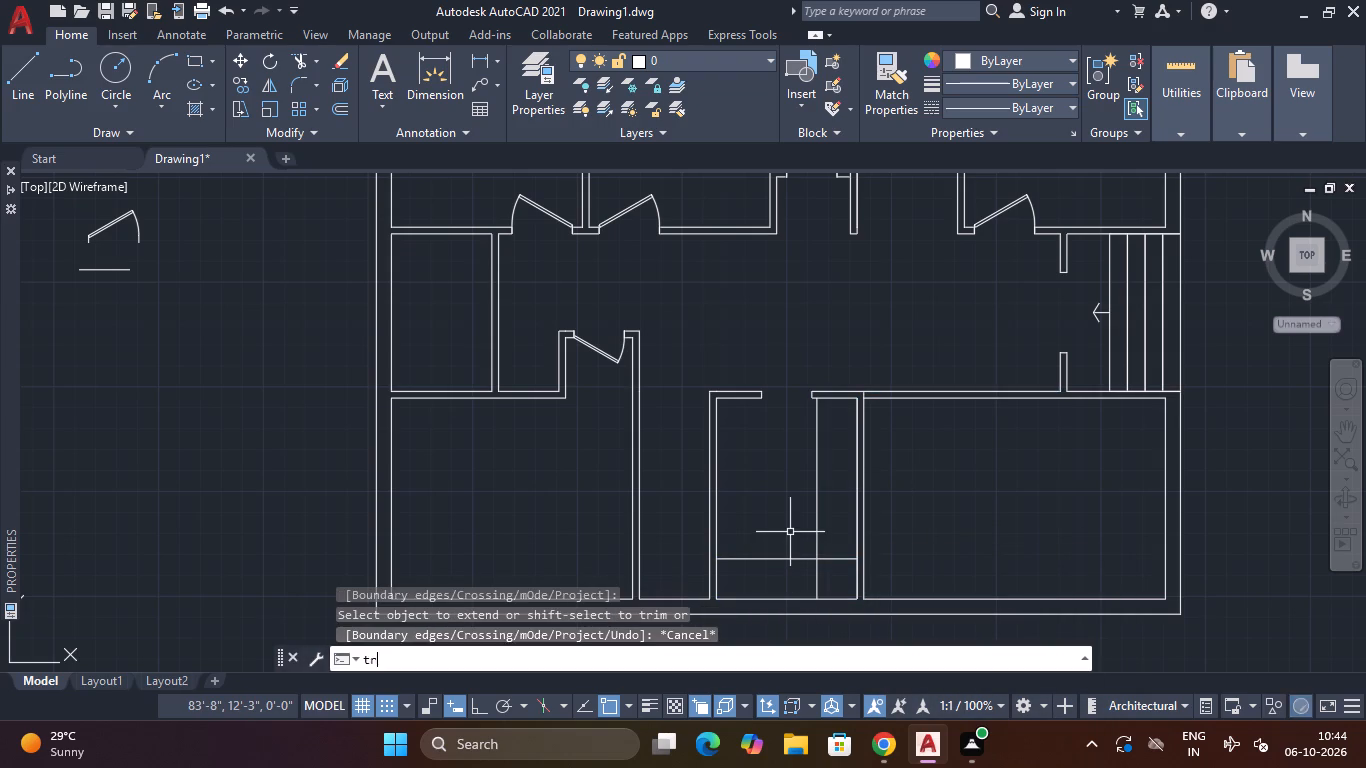
pyautogui.press('space')
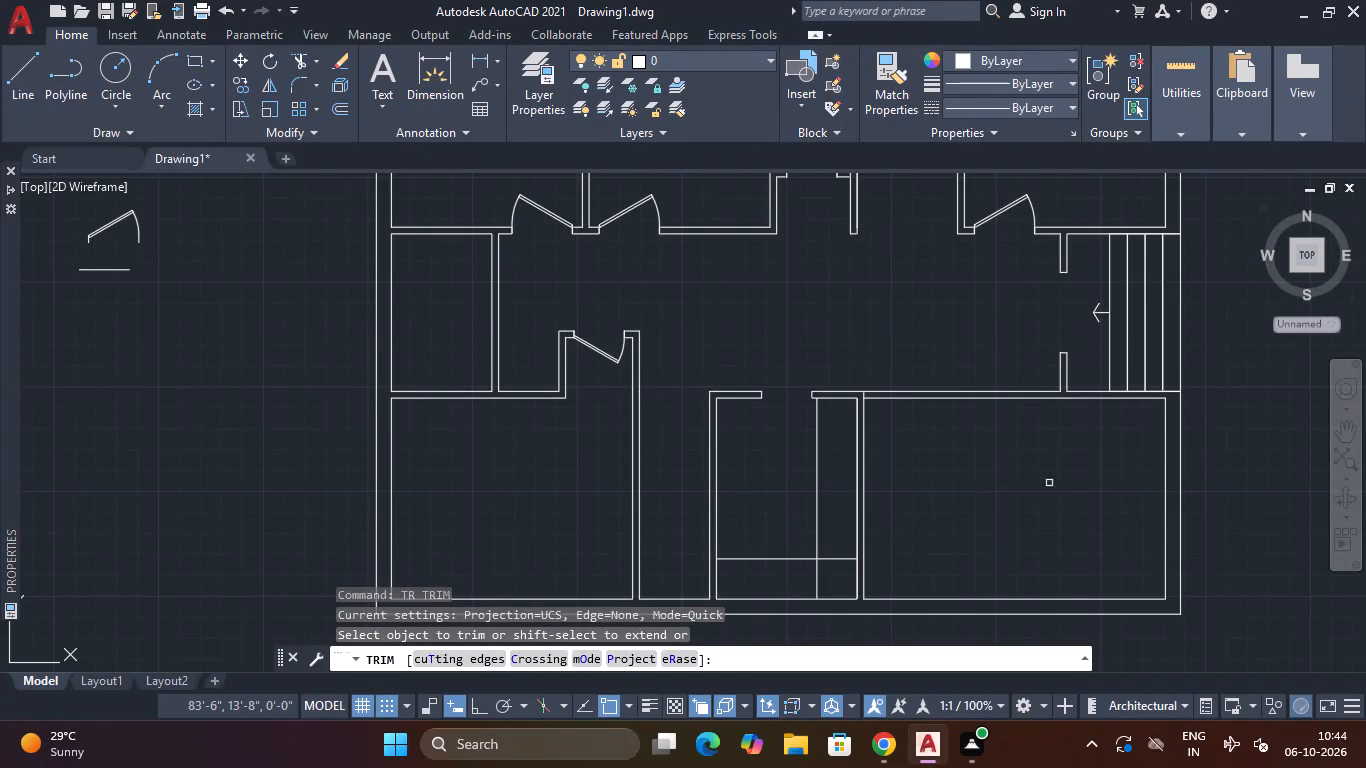
pyautogui.scroll(3, 823, 560)
pyautogui.click(837, 549)
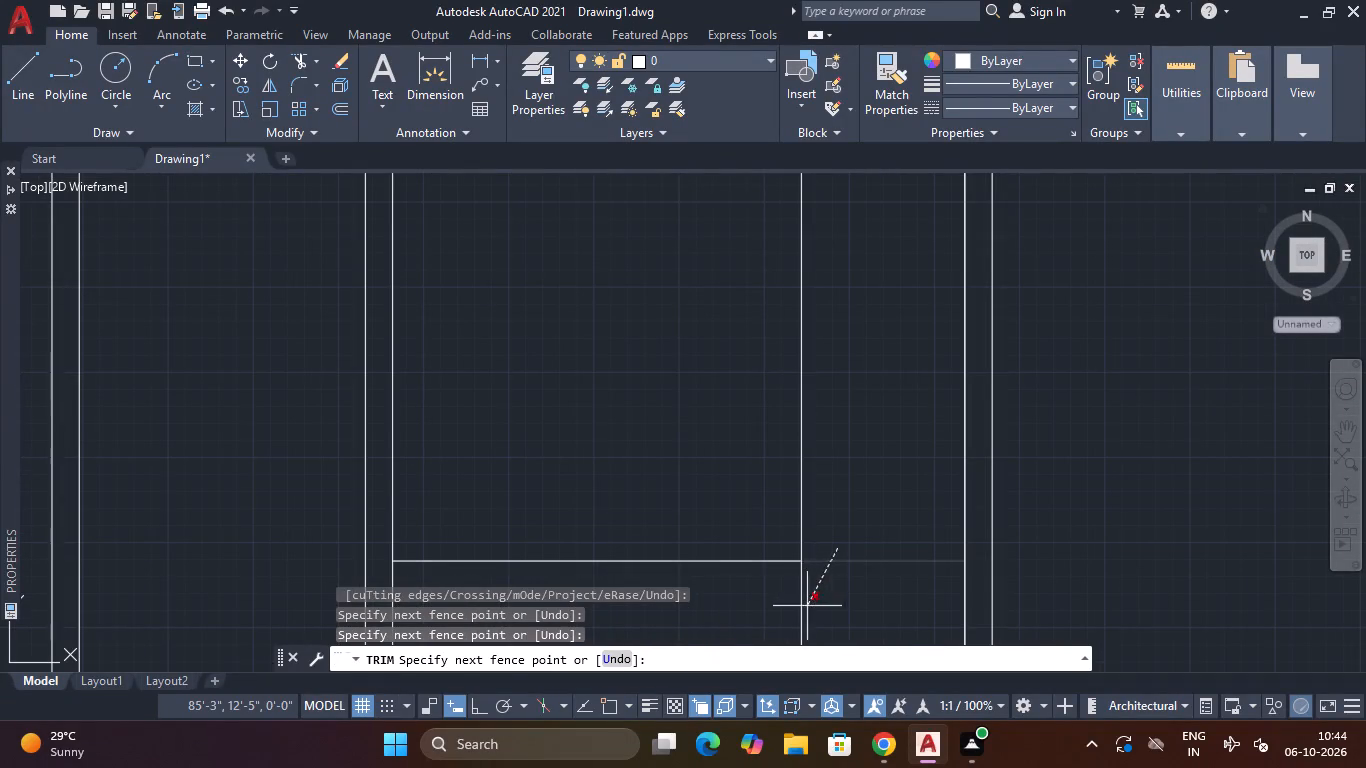
pyautogui.click(806, 606)
pyautogui.click(809, 607)
pyautogui.click(799, 608)
pyautogui.scroll(-5, 804, 611)
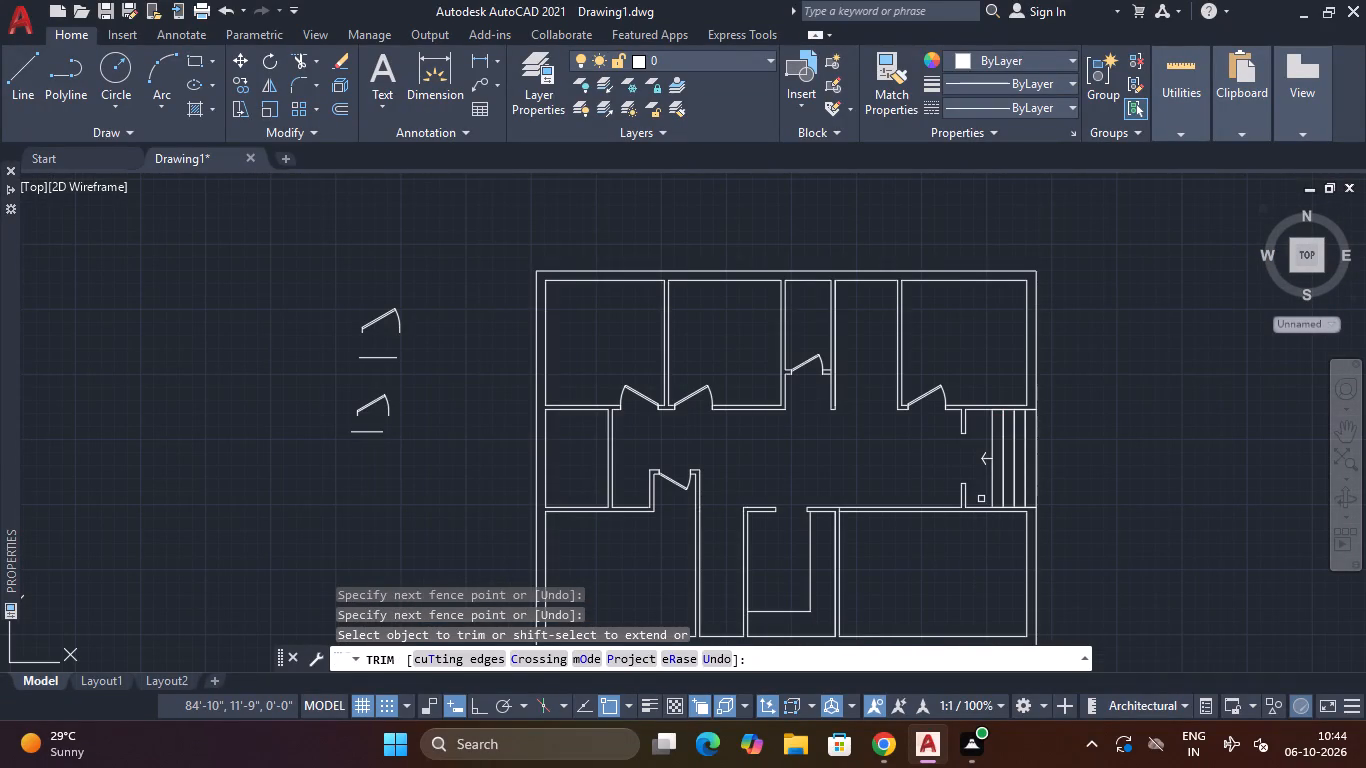
pyautogui.middleClick(829, 367)
pyautogui.scroll(-1, 829, 367)
pyautogui.press('Escape')
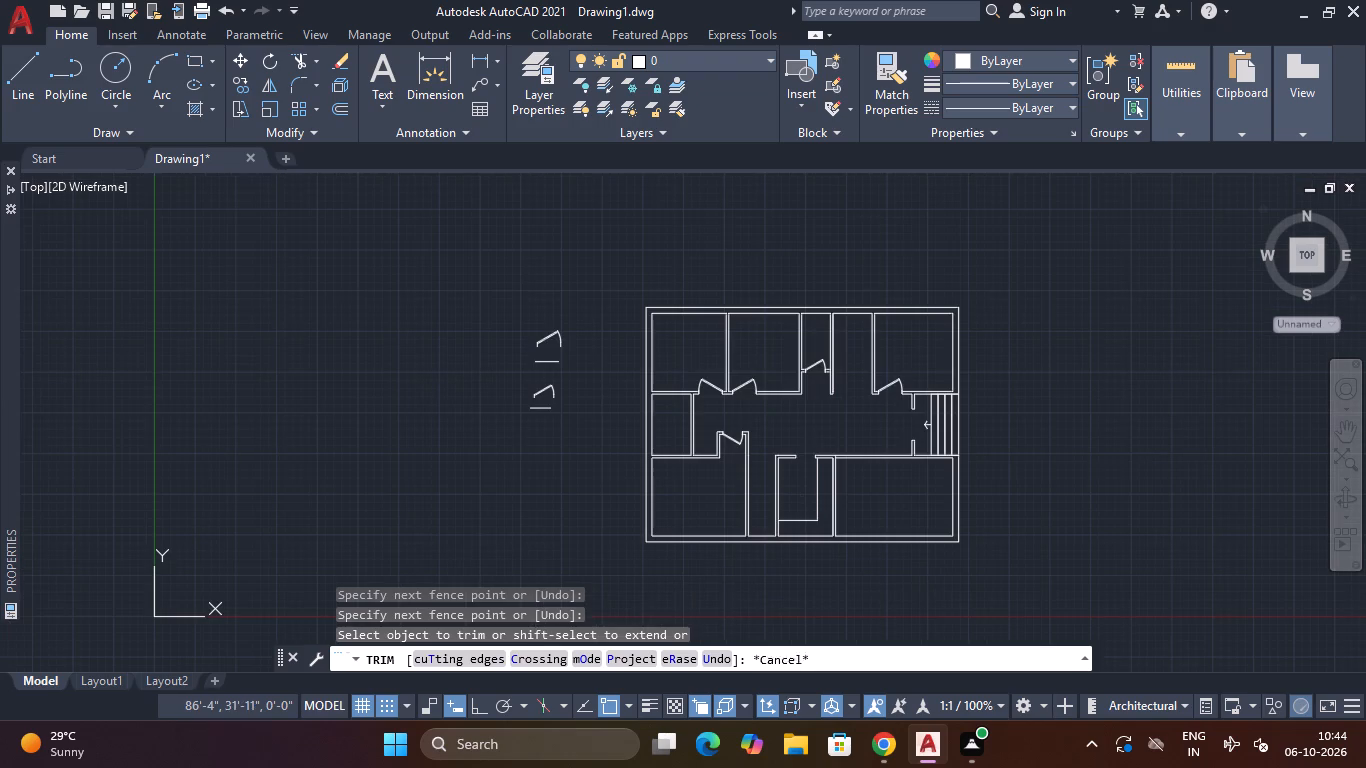
pyautogui.press('Escape')
pyautogui.press('Escape')
# Offset the inner line of the southwest room's east wall 4'6" westward into the room.
pyautogui.scroll(2, 778, 426)
pyautogui.middleClick(778, 426)
pyautogui.moveTo(778, 426); pyautogui.dragTo(813, 342, button='middle')
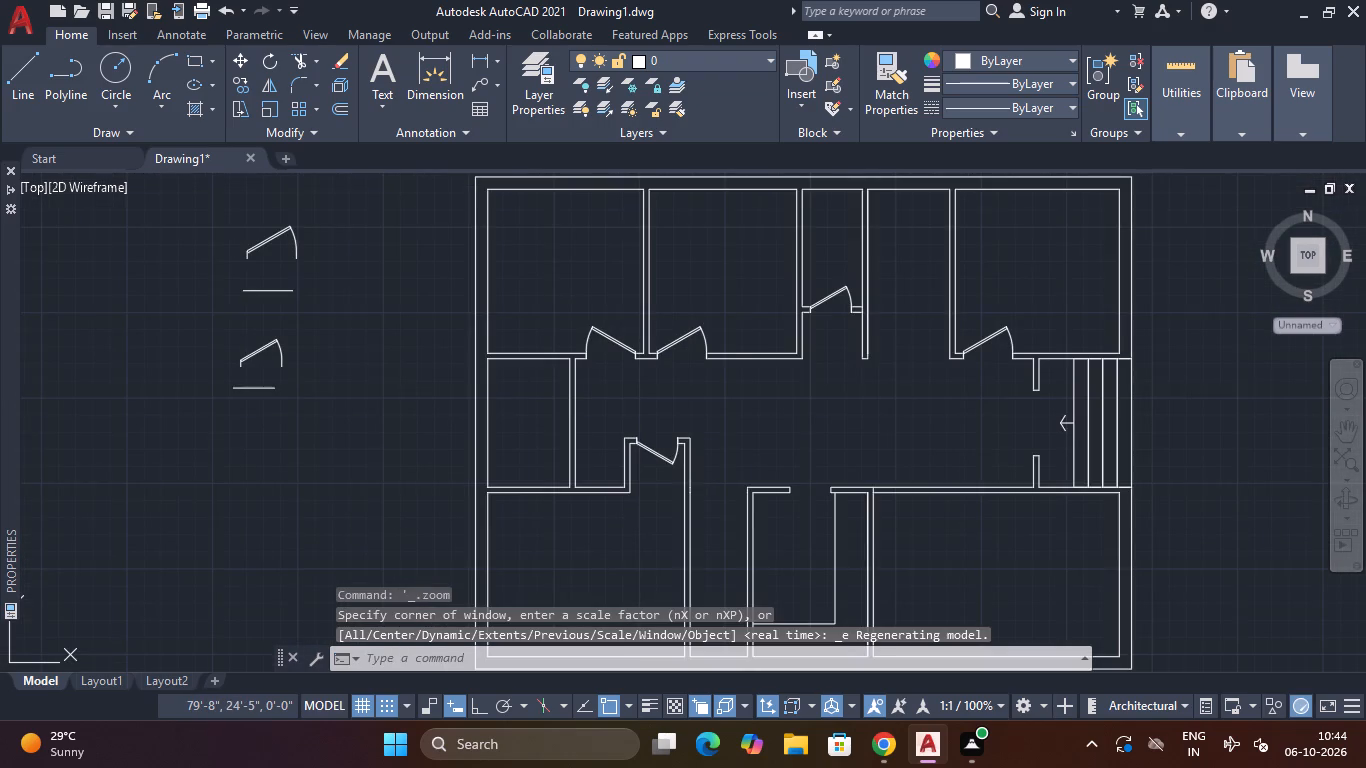
pyautogui.moveTo(813, 342); pyautogui.dragTo(810, 347, button='middle')
pyautogui.scroll(-2, 794, 367)
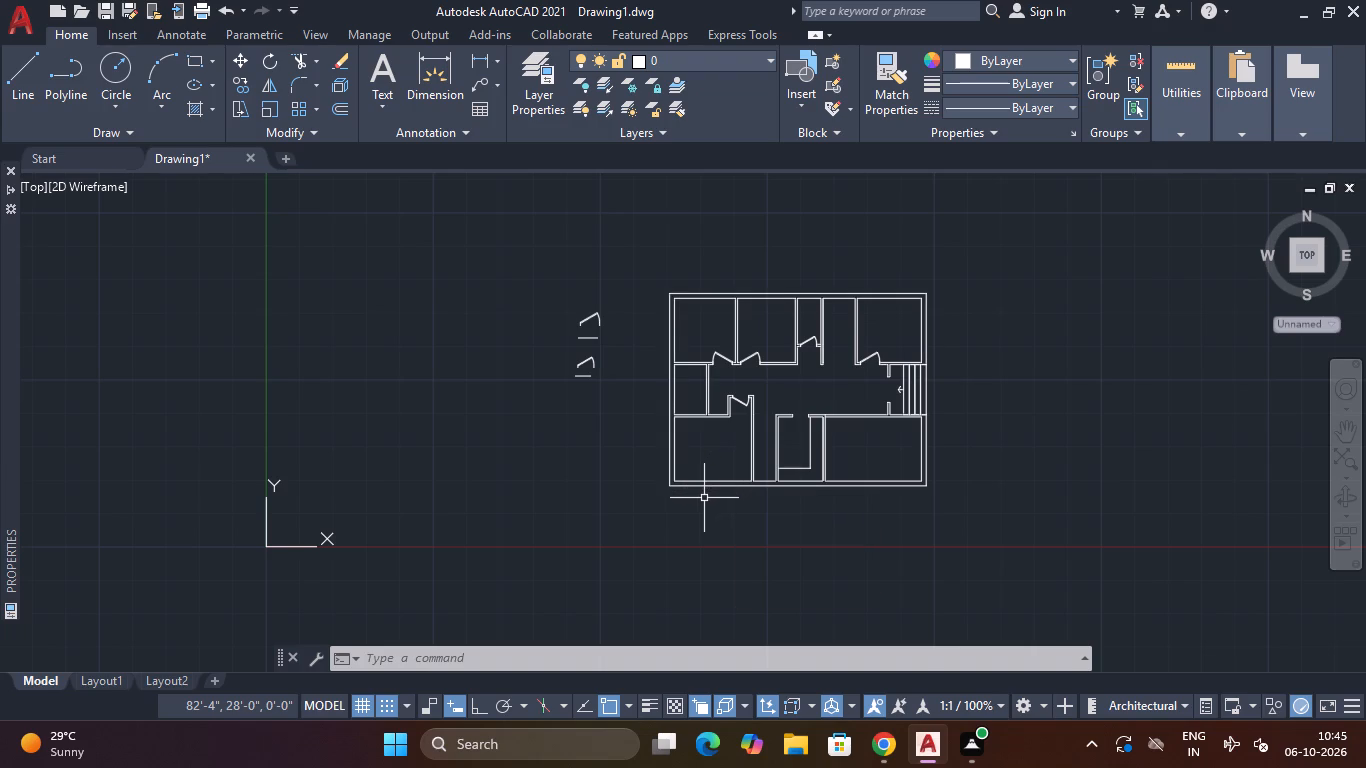
pyautogui.scroll(2, 728, 458)
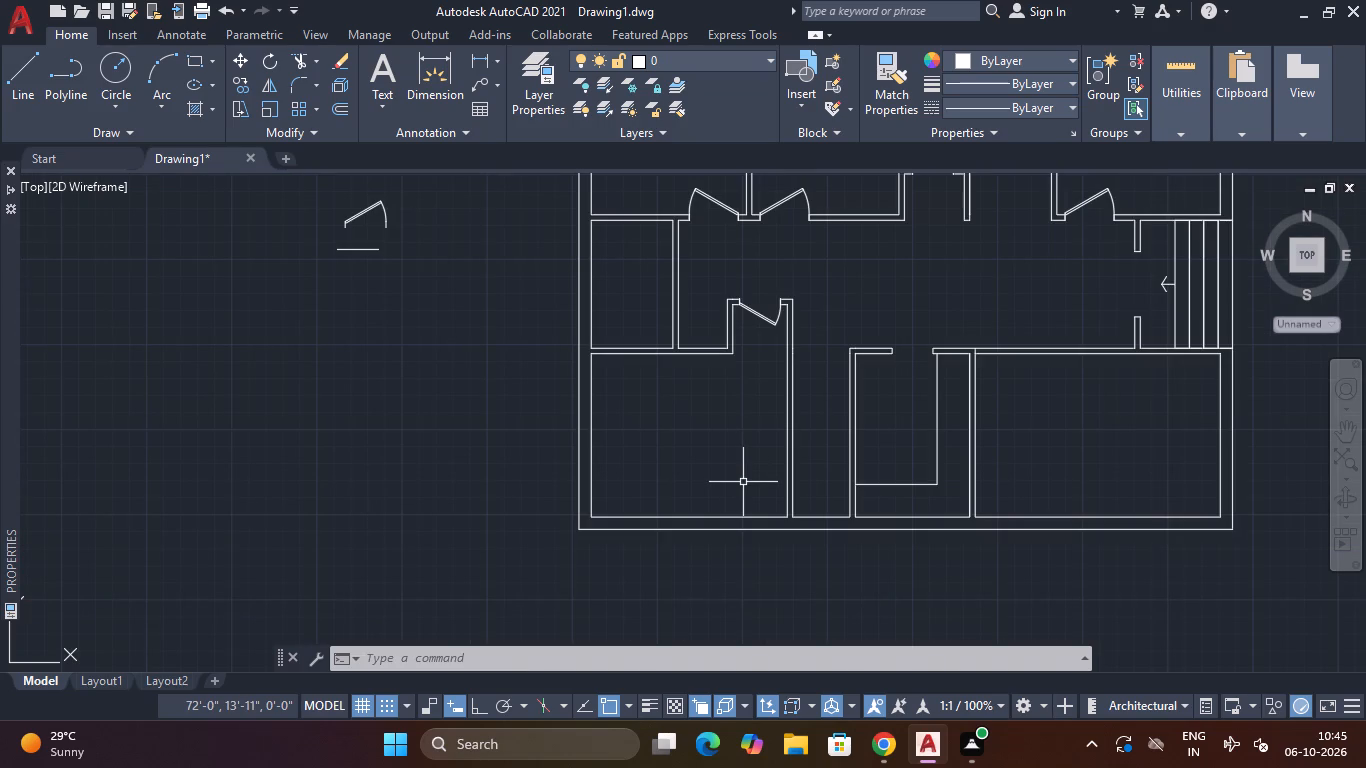
pyautogui.write('o')
pyautogui.press('space')
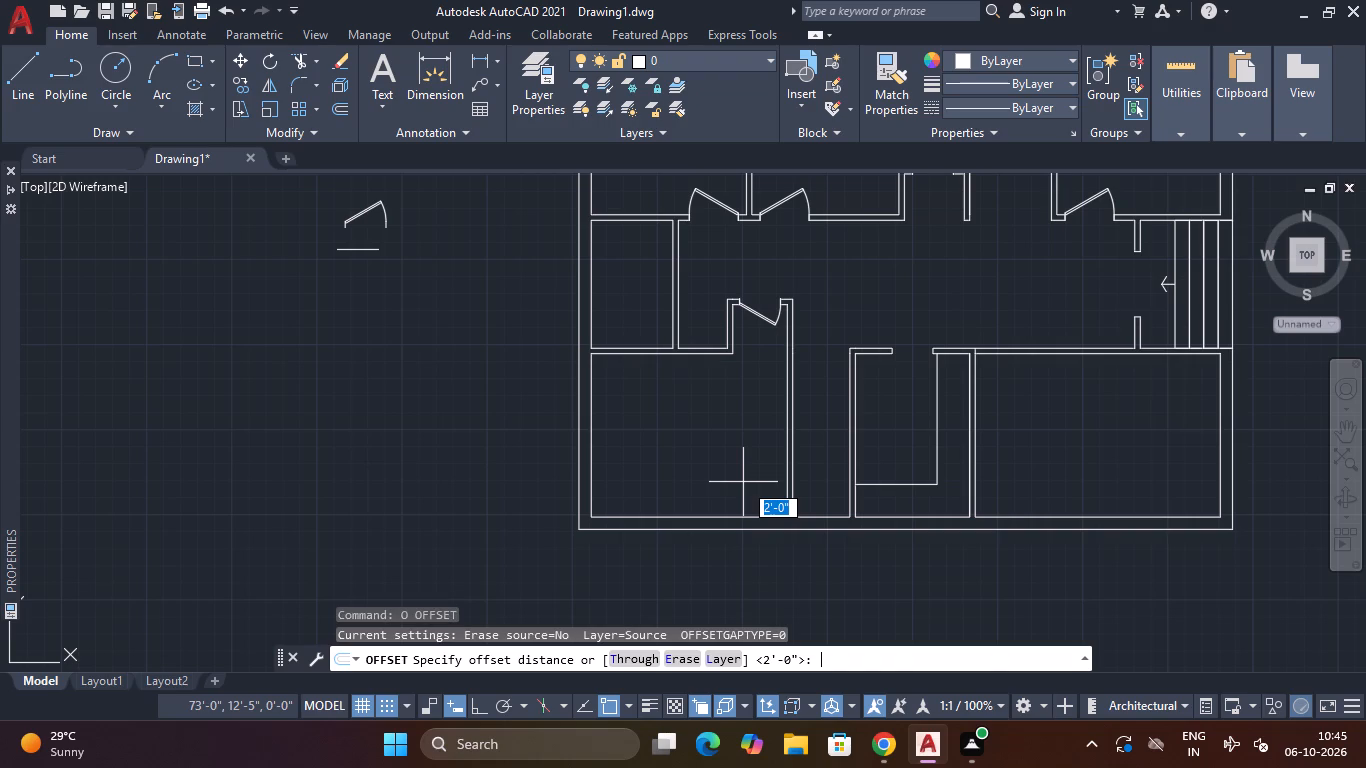
pyautogui.write("4'")
pyautogui.press('6')
pyautogui.hotkey('shift', '"')
pyautogui.press('Return')
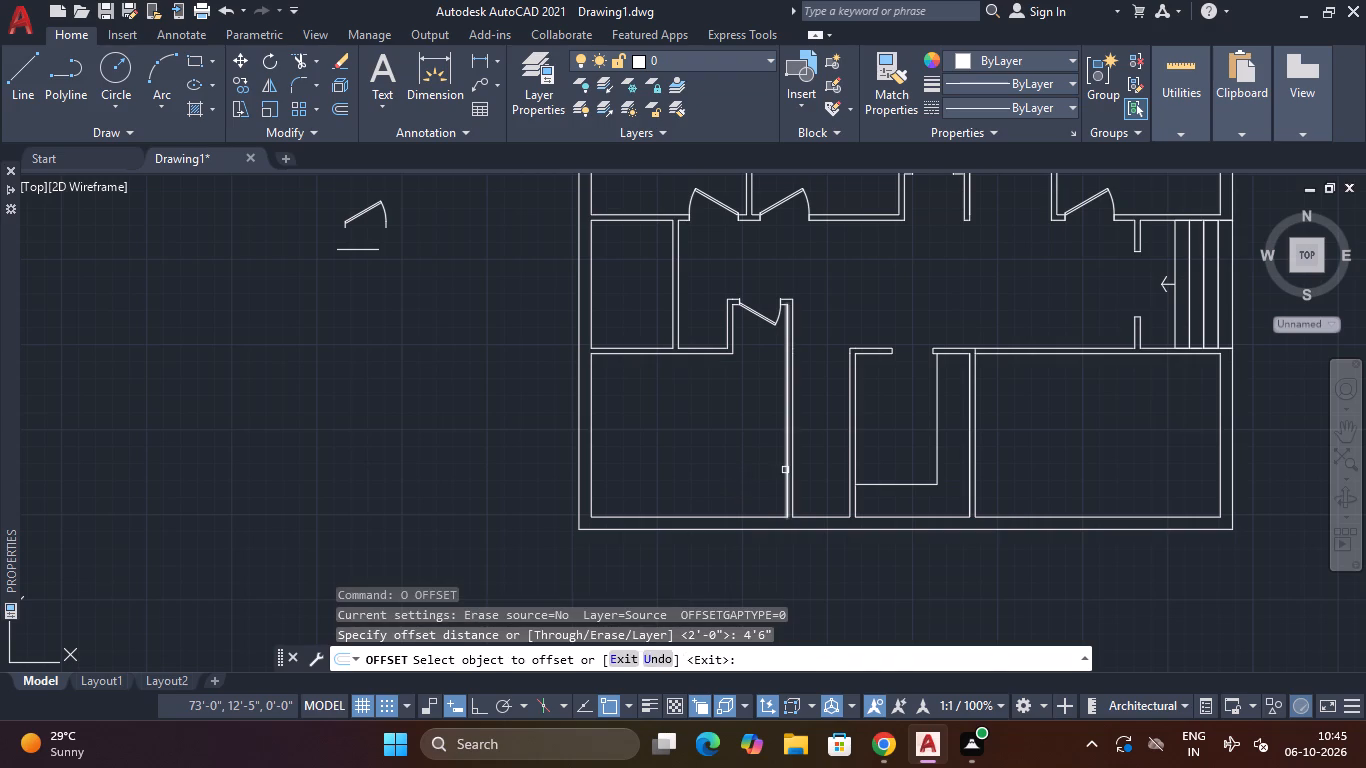
pyautogui.click(785, 470)
pyautogui.click(713, 491)
pyautogui.write('tr')
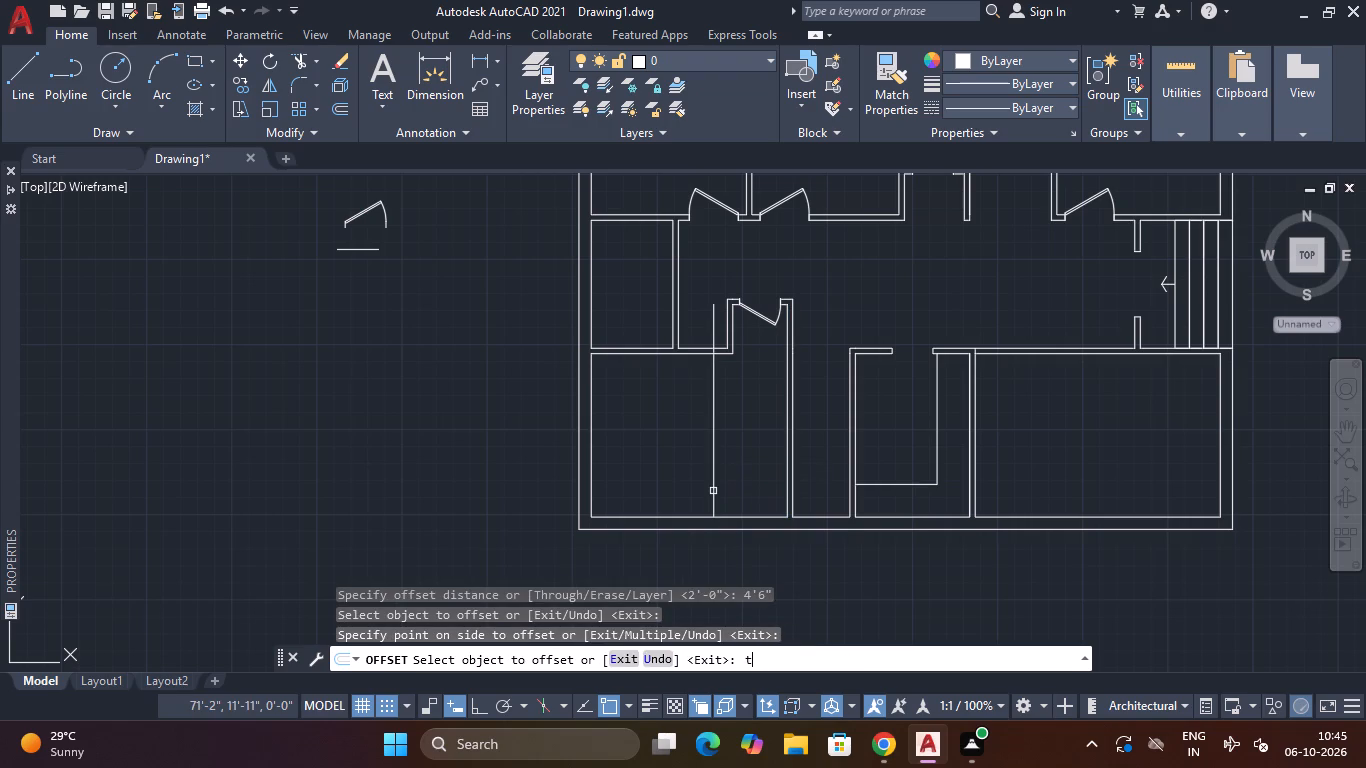
pyautogui.press('space')
pyautogui.press('Escape')
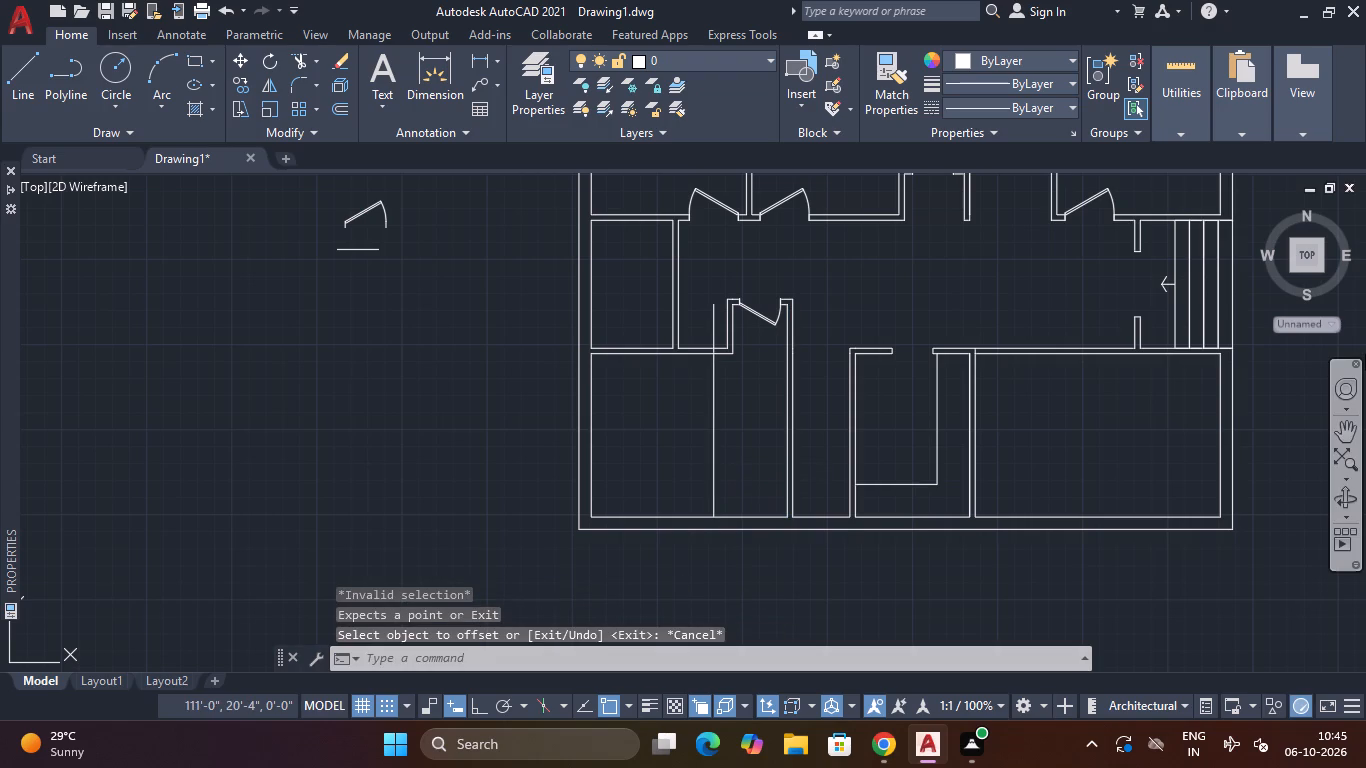
# Trim the new vertical line where it runs above and through the southwest room's north wall.
pyautogui.write('tr')
pyautogui.press('space')
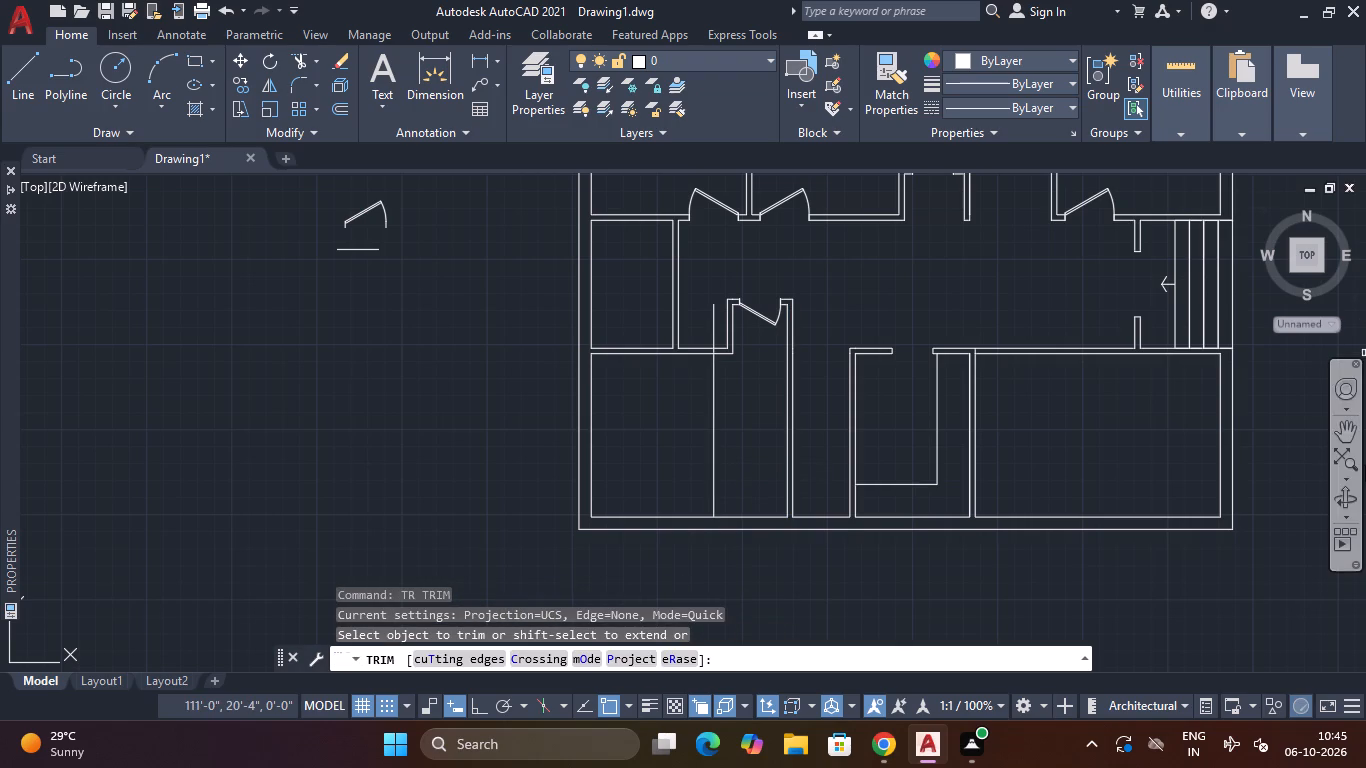
pyautogui.scroll(2, 713, 331)
pyautogui.click(716, 327)
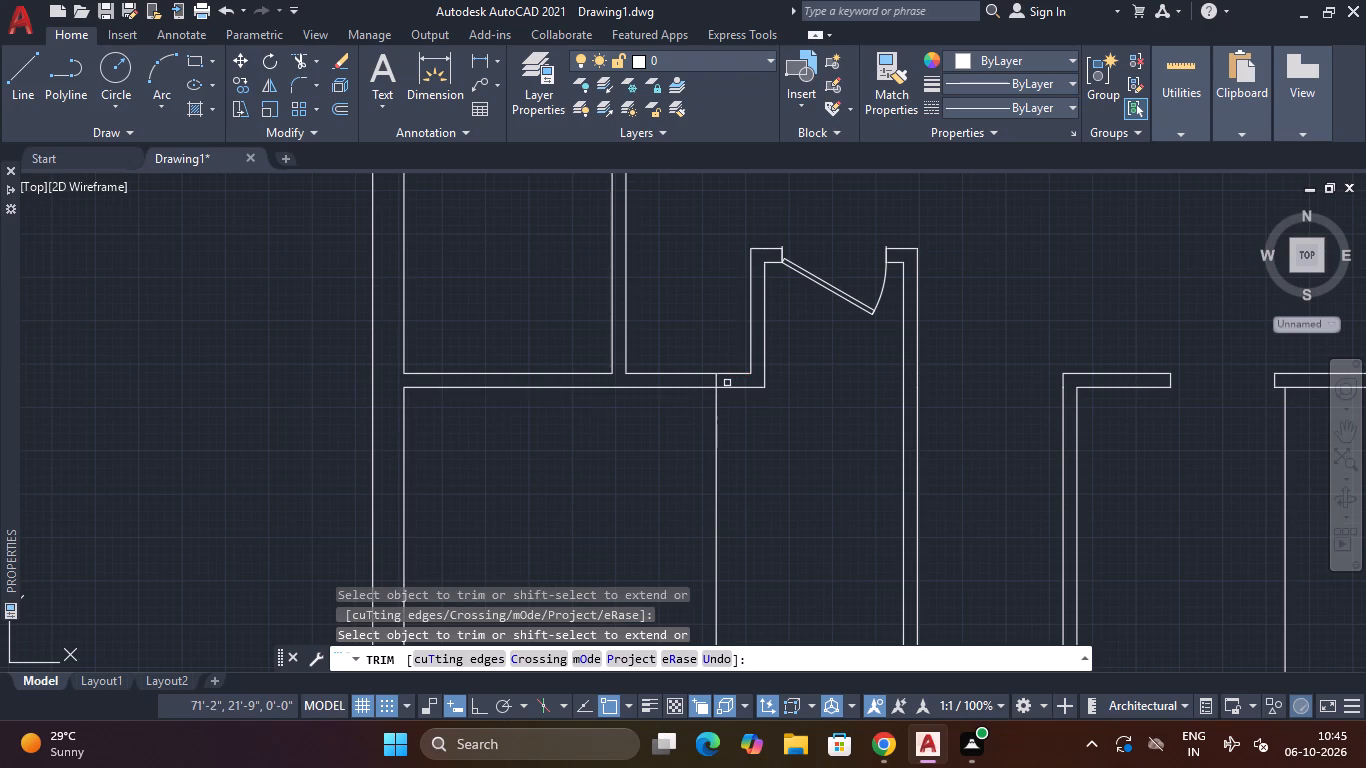
pyautogui.click(718, 383)
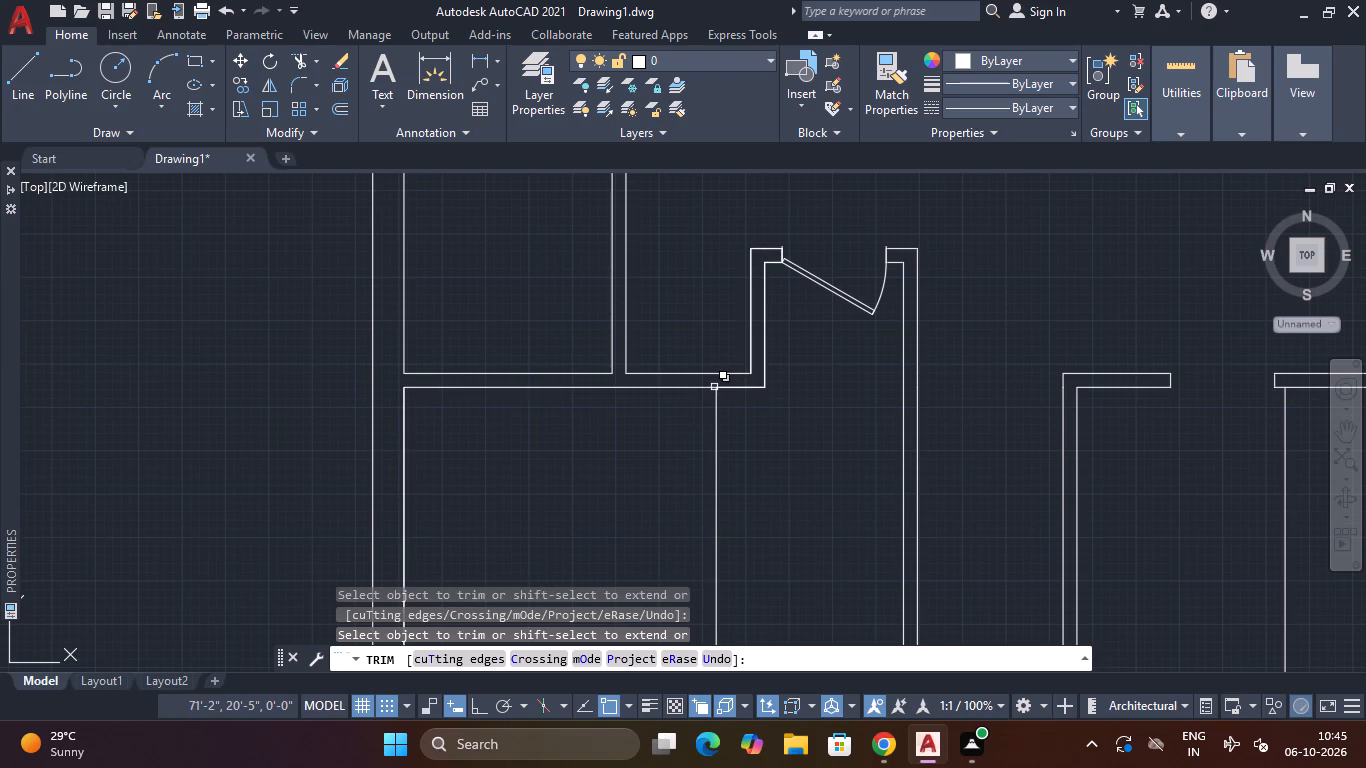
pyautogui.press('Escape')
pyautogui.press('Escape')
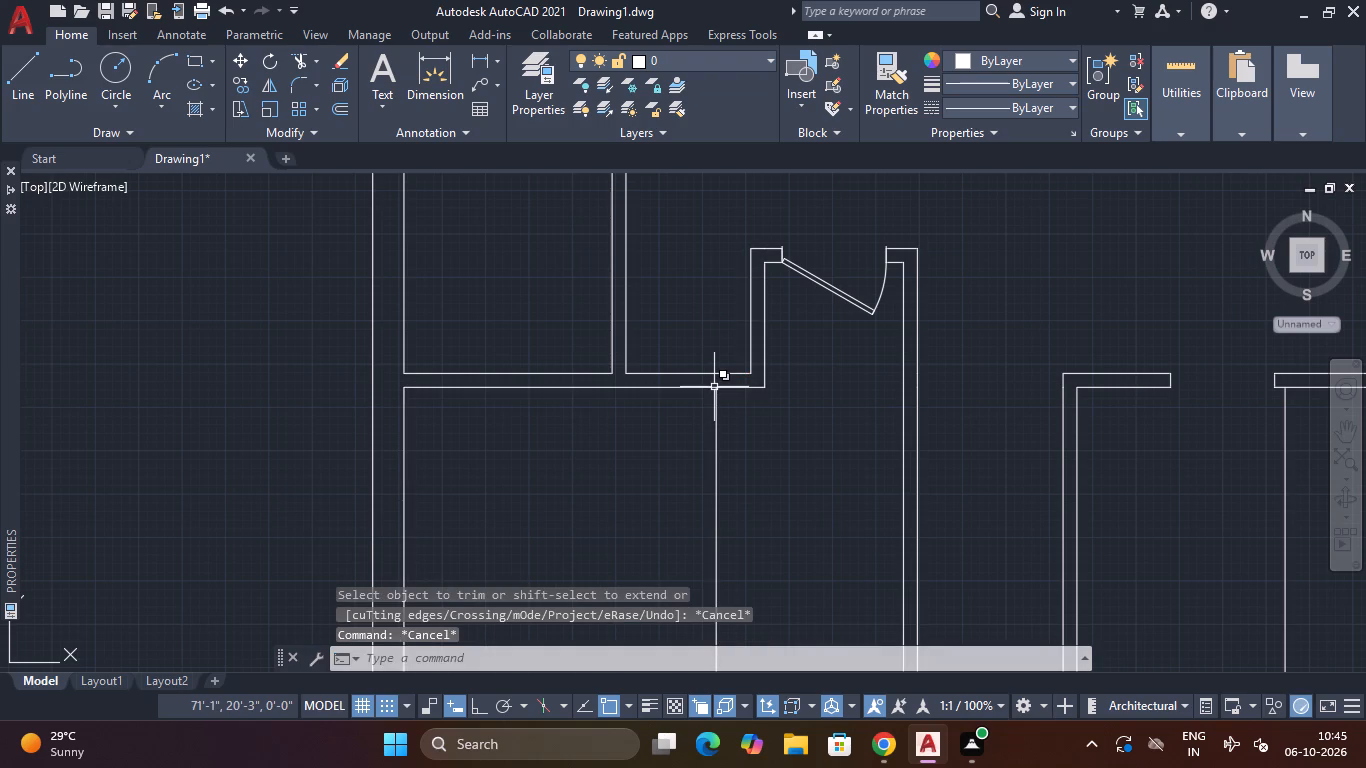
# Offset the inner line of the southwest room's south wall 7' northward into the room.
pyautogui.write('o')
pyautogui.press('space')
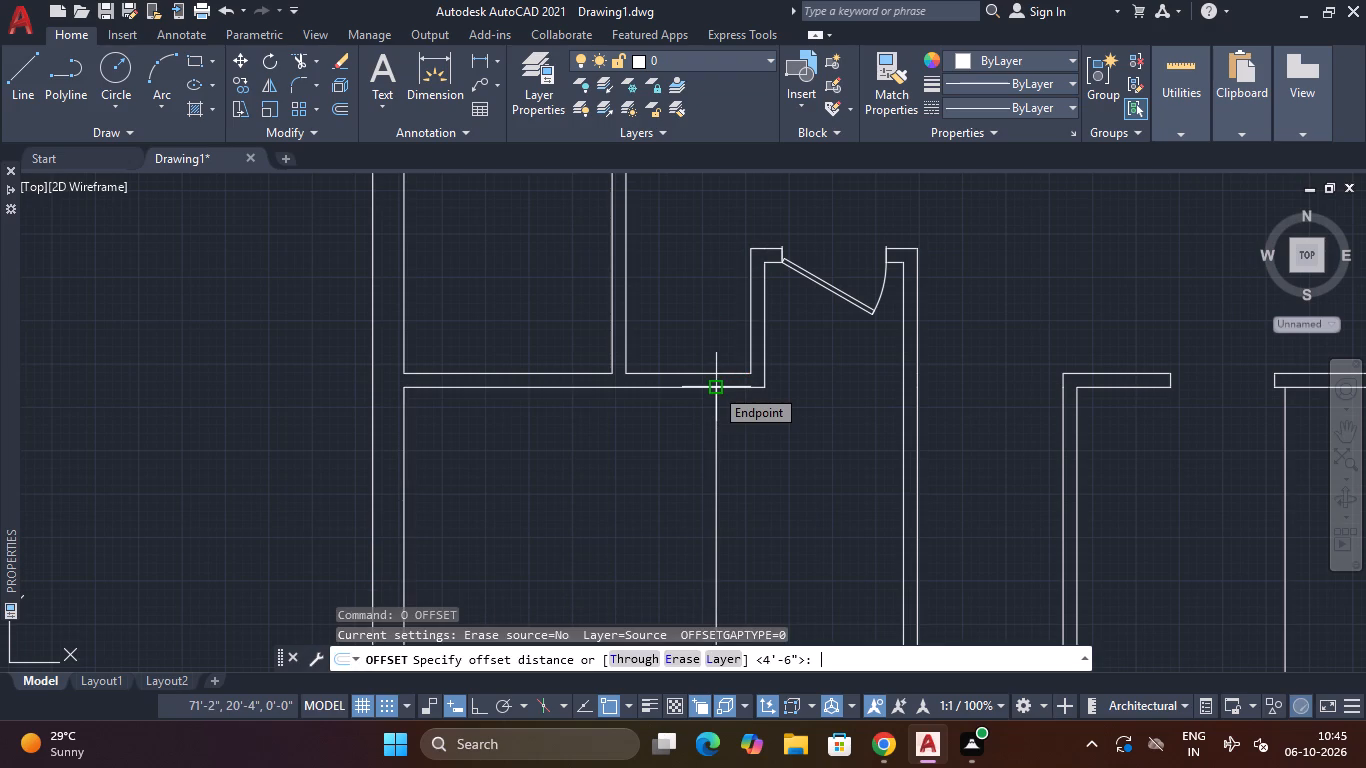
pyautogui.press('7')
pyautogui.press("'")
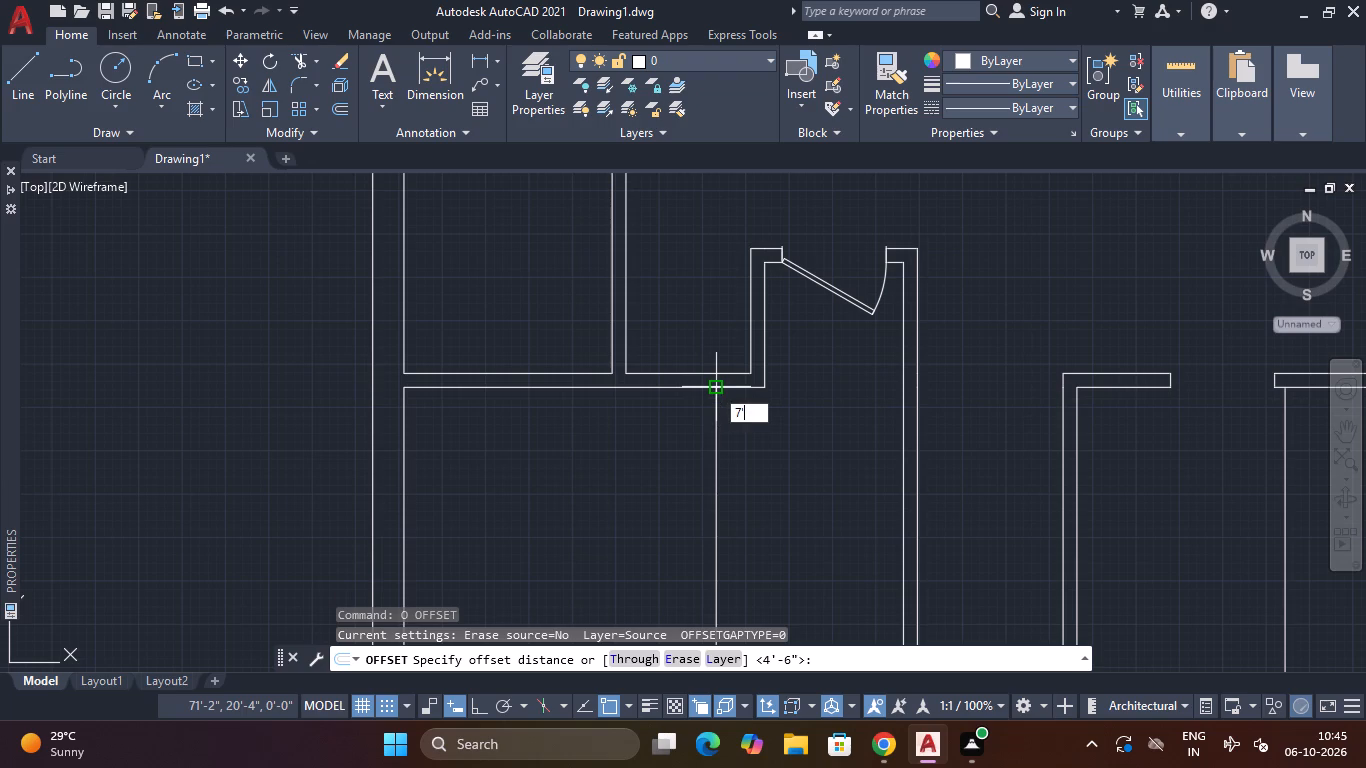
pyautogui.press('Return')
pyautogui.scroll(-2, 798, 401)
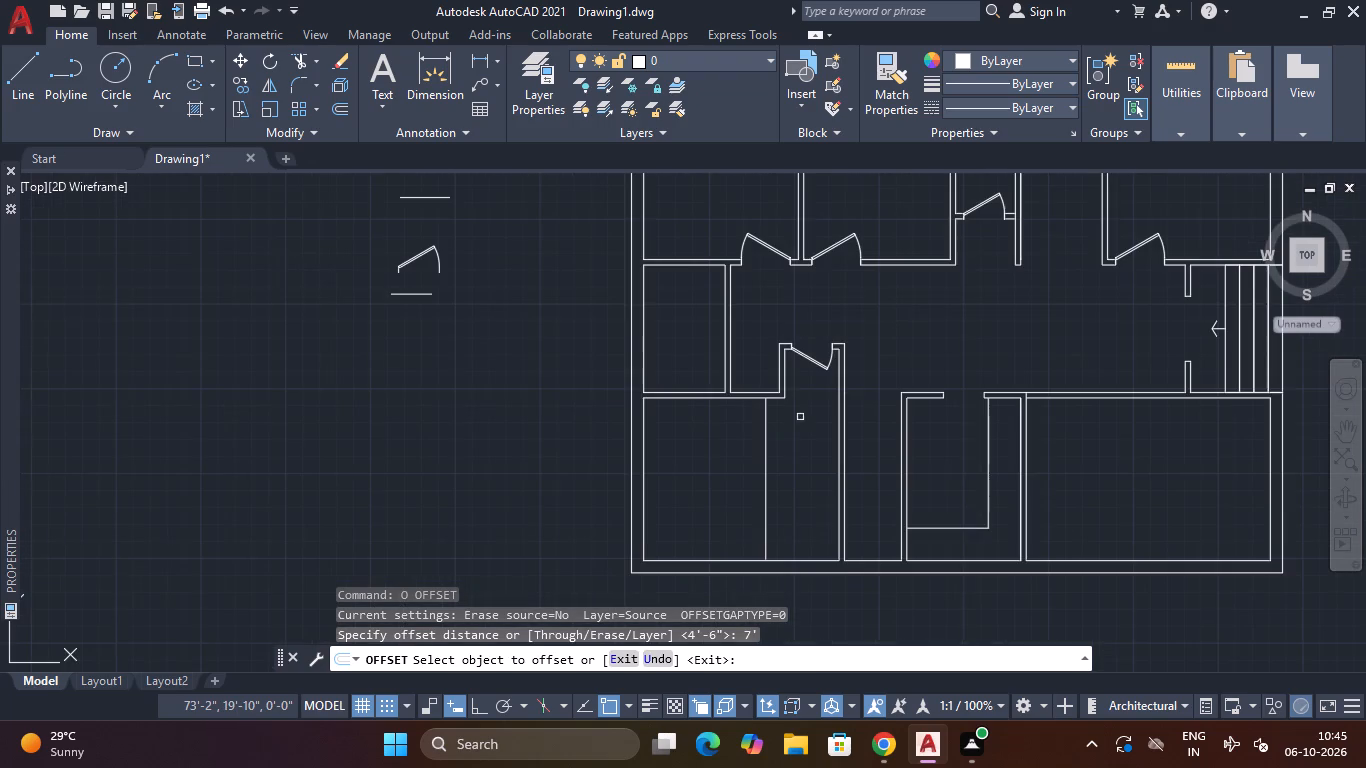
pyautogui.click(805, 559)
pyautogui.click(803, 504)
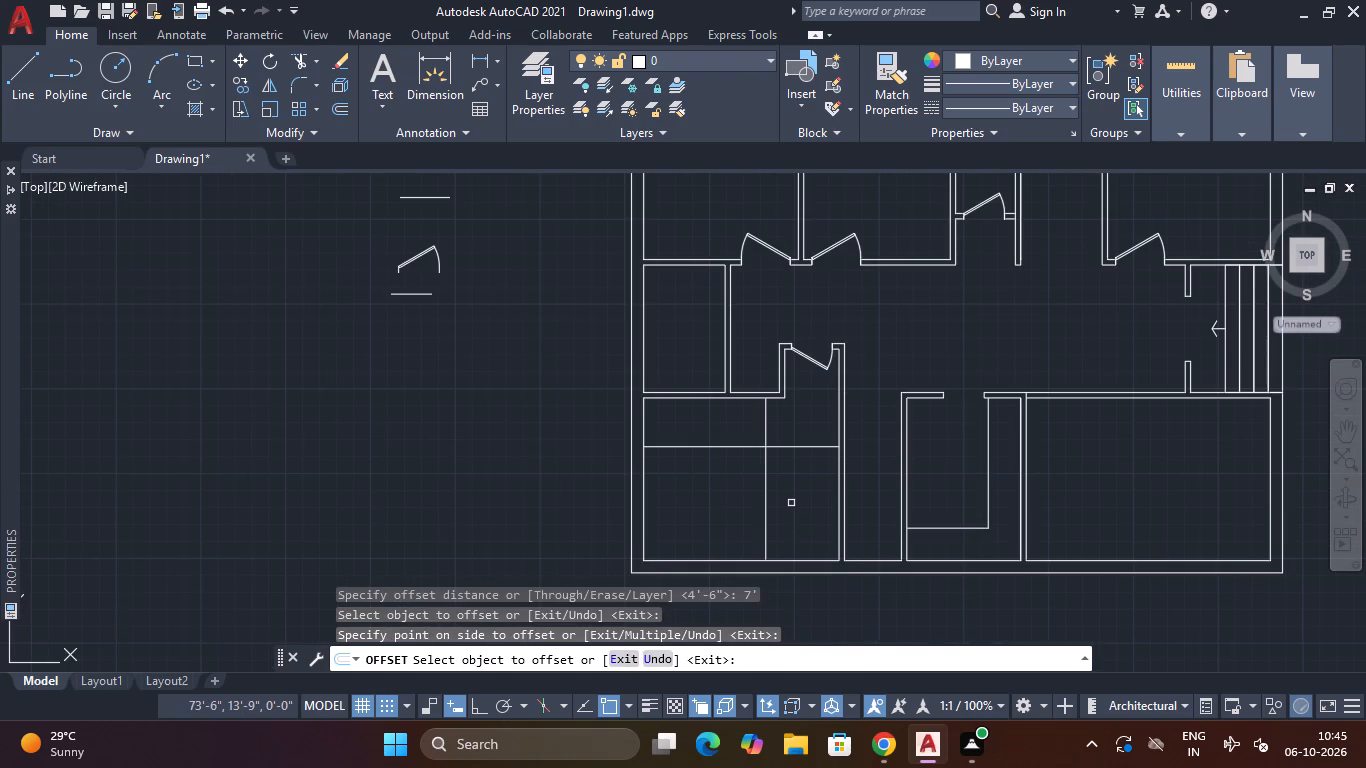
pyautogui.press('Escape')
pyautogui.press('Escape')
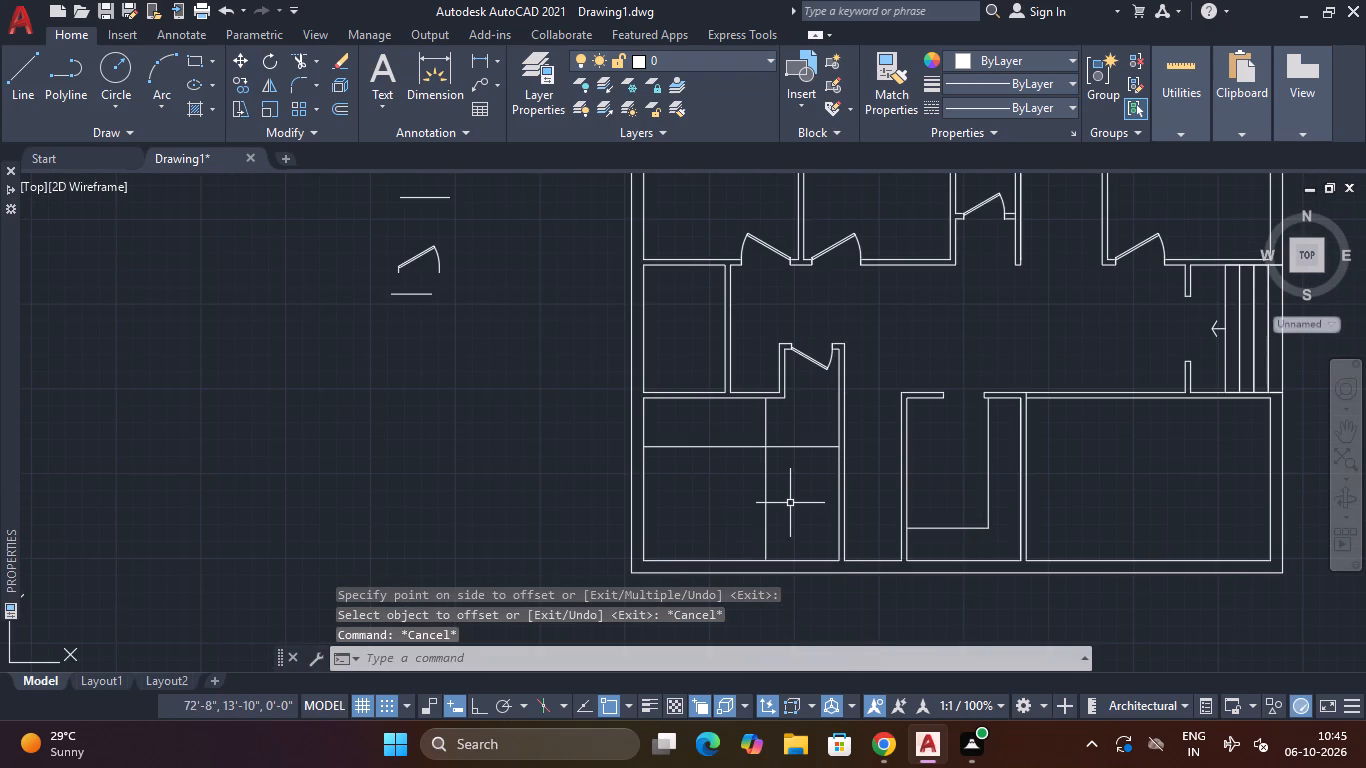
# Trim the two offset lines beyond their crossing to outline a rectangular enclosure in the southwest room's southeast corner.
pyautogui.write('tr')
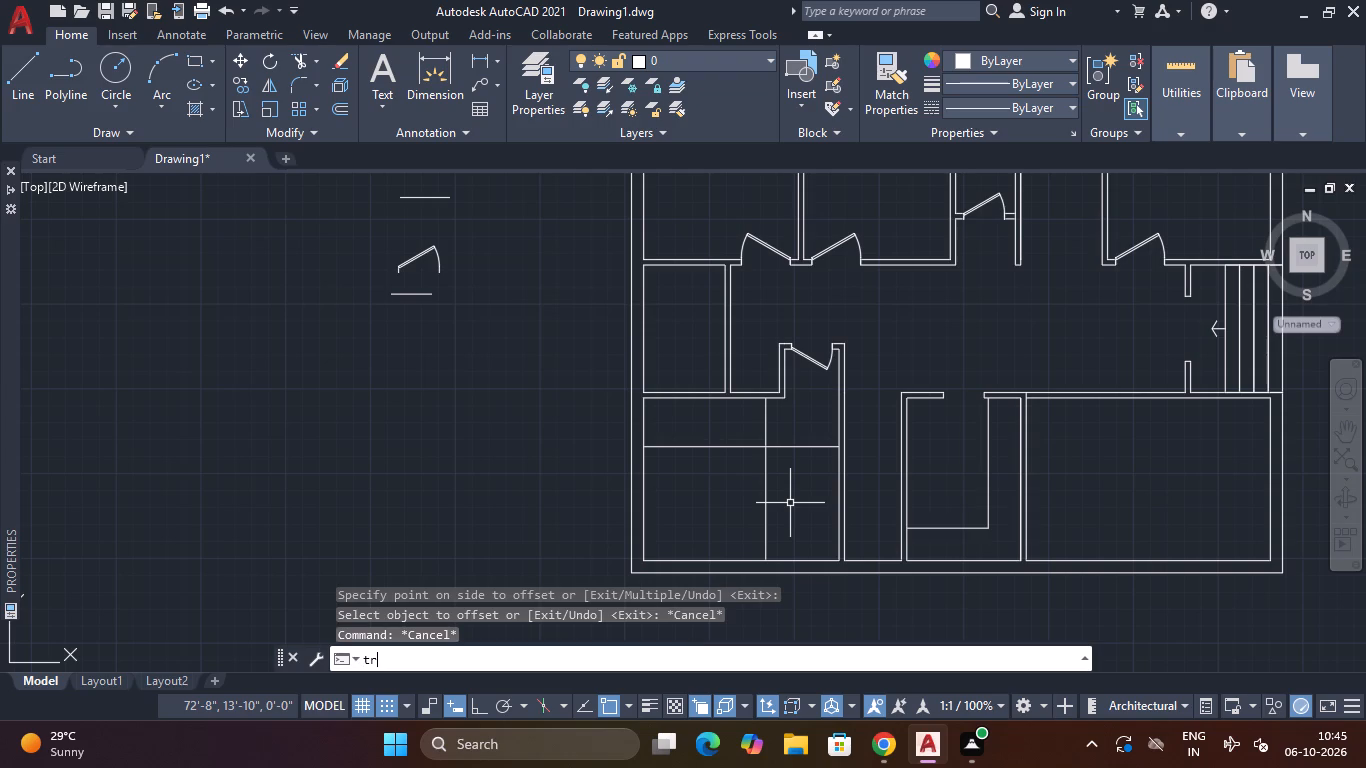
pyautogui.press('space')
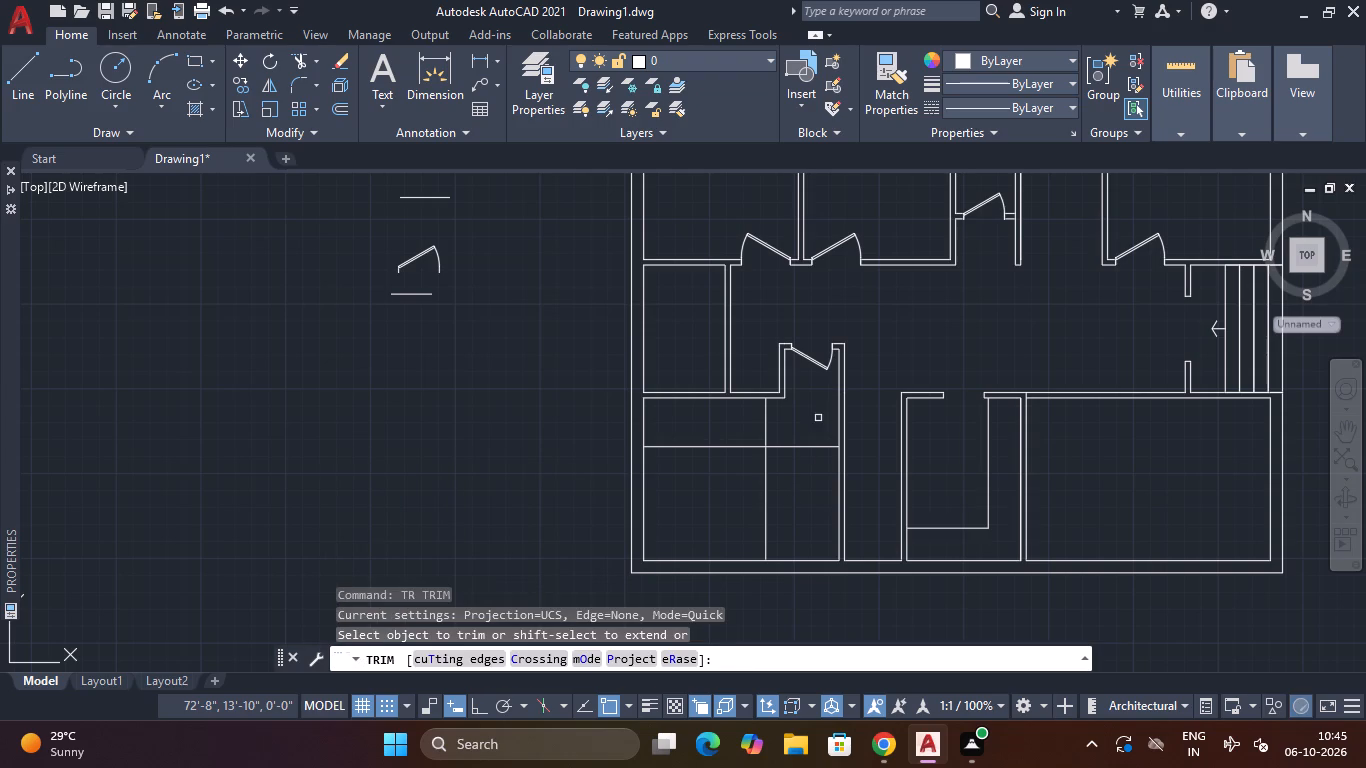
pyautogui.click(781, 429)
pyautogui.click(730, 453)
pyautogui.scroll(-2, 822, 419)
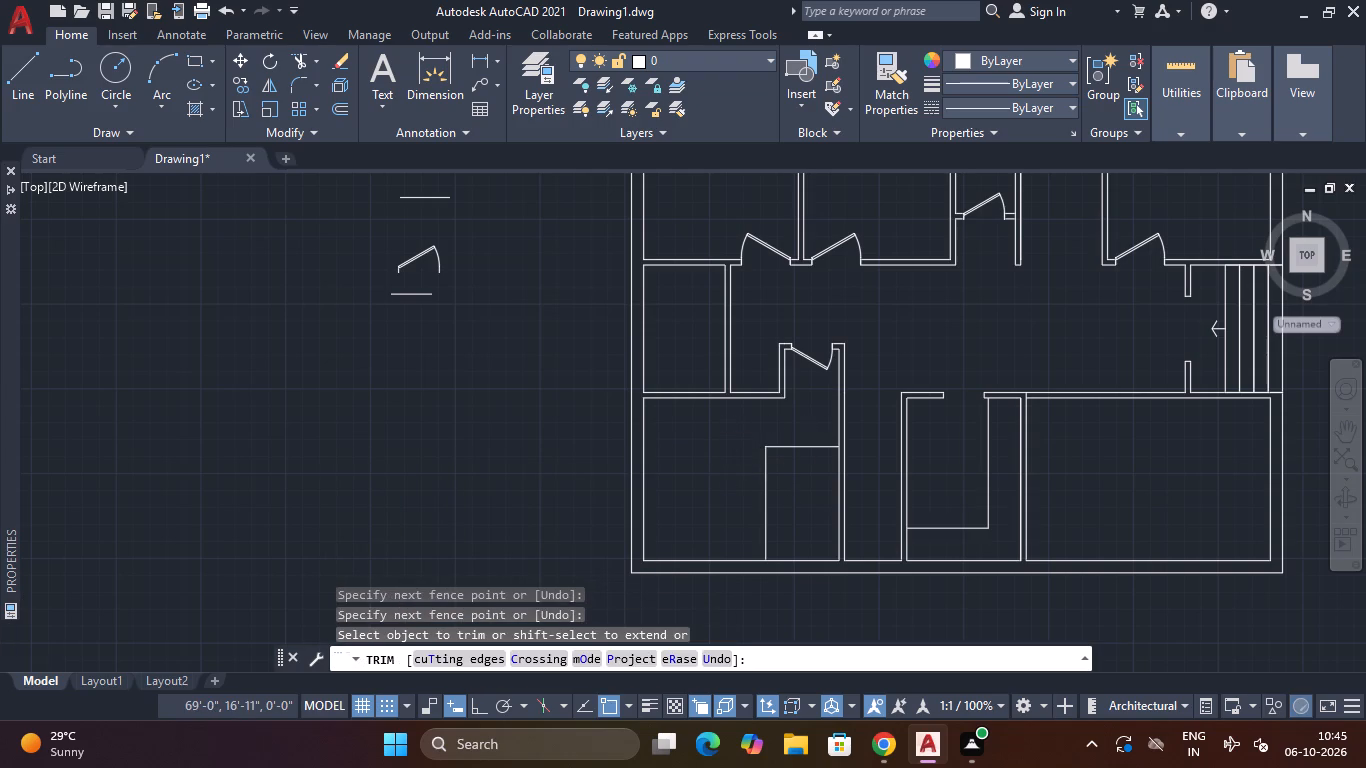
pyautogui.scroll(-1, 822, 419)
pyautogui.scroll(5, 814, 421)
pyautogui.press('space')
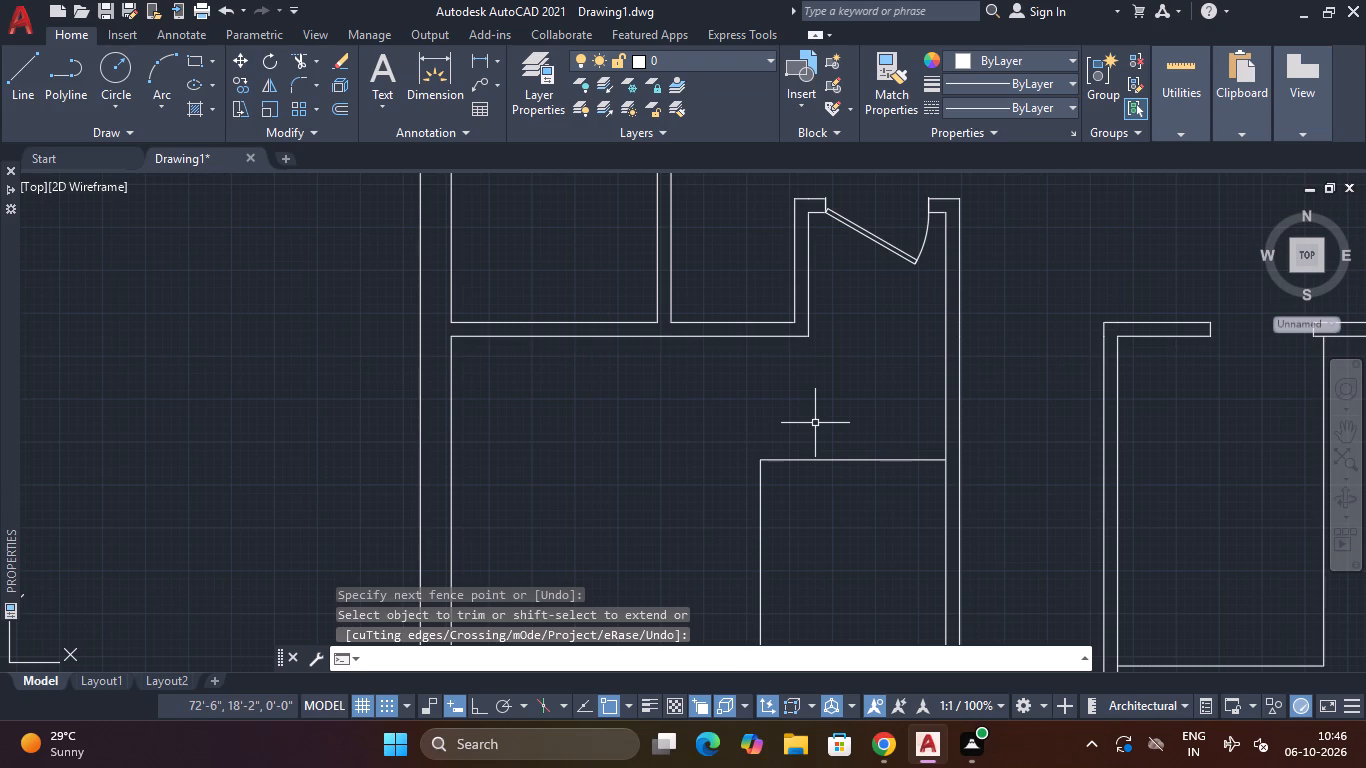
pyautogui.press('Escape')
# Offset the north and west lines of the corner enclosure 4" inward to give its walls thickness.
pyautogui.write('o')
pyautogui.press('space')
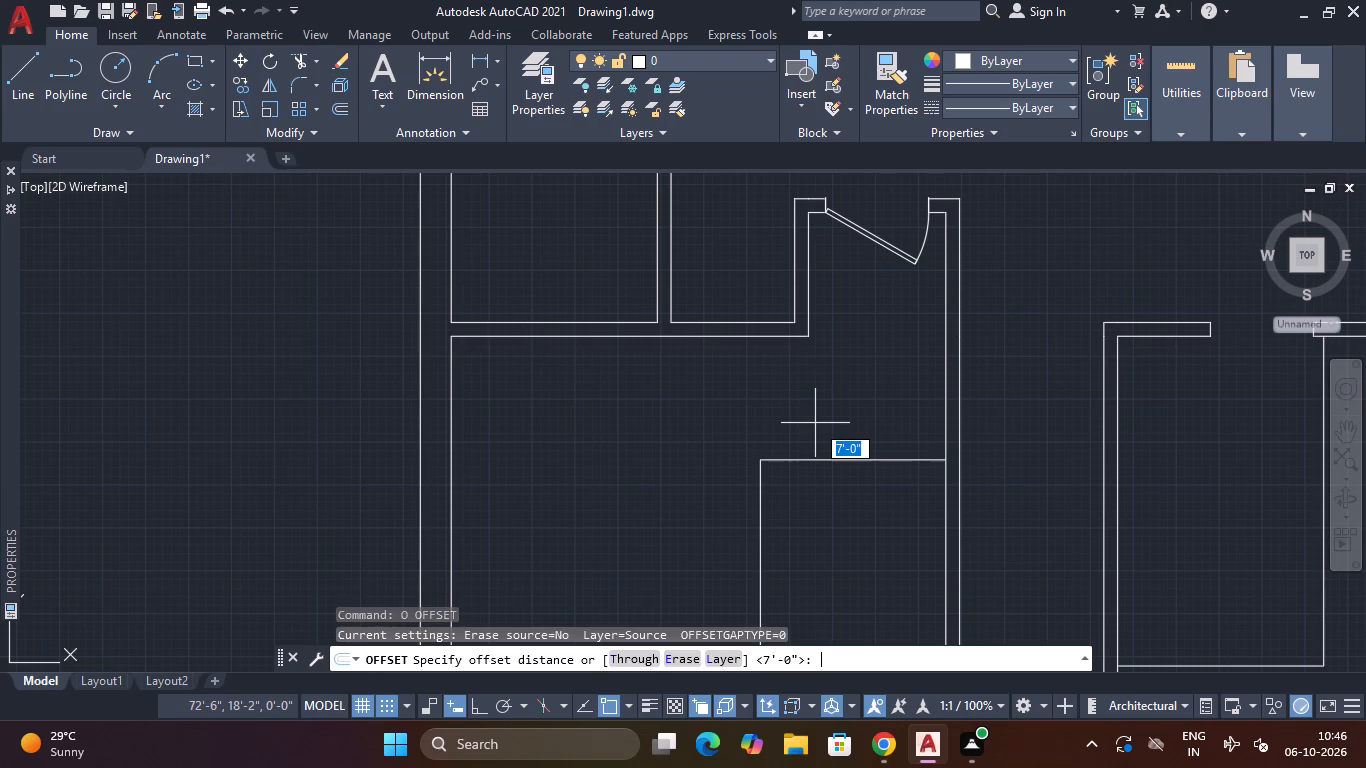
pyautogui.write('4"')
pyautogui.press('Return')
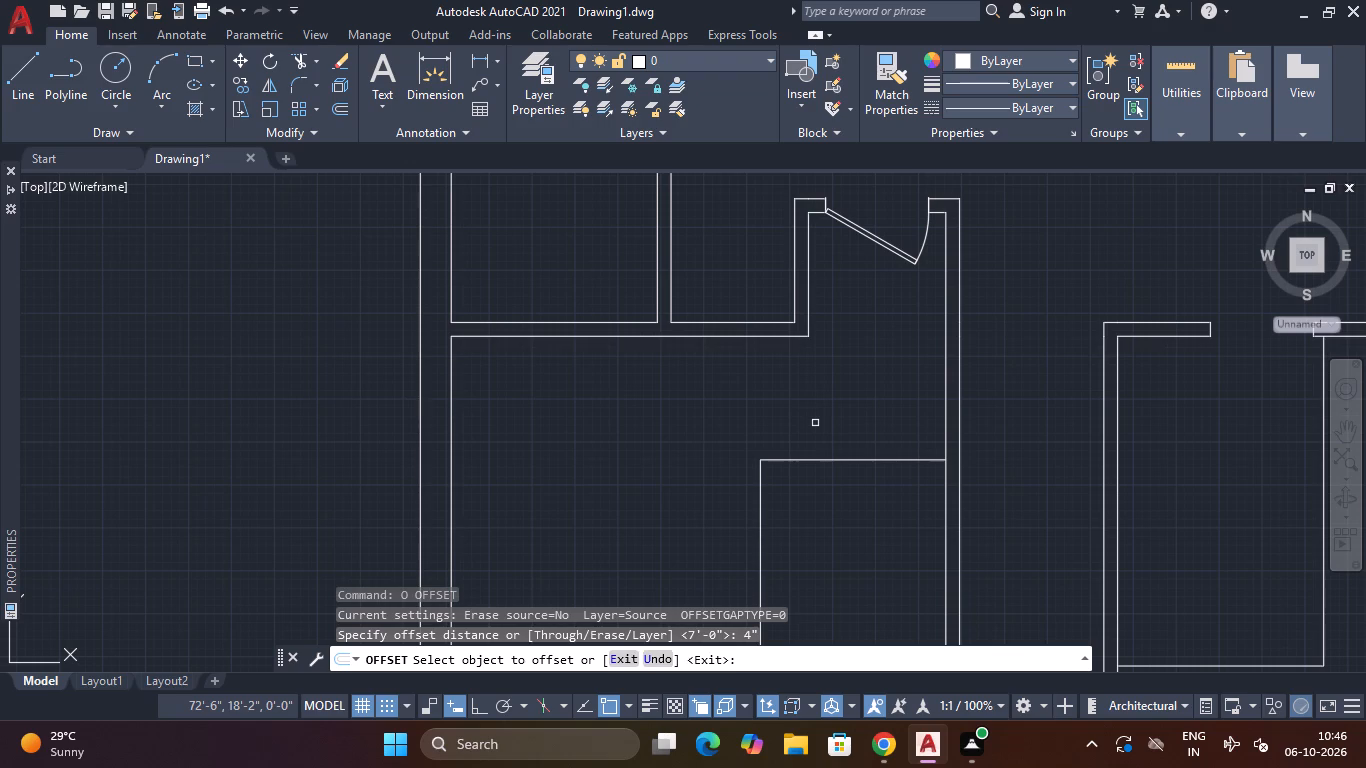
pyautogui.click(840, 457)
pyautogui.click(842, 501)
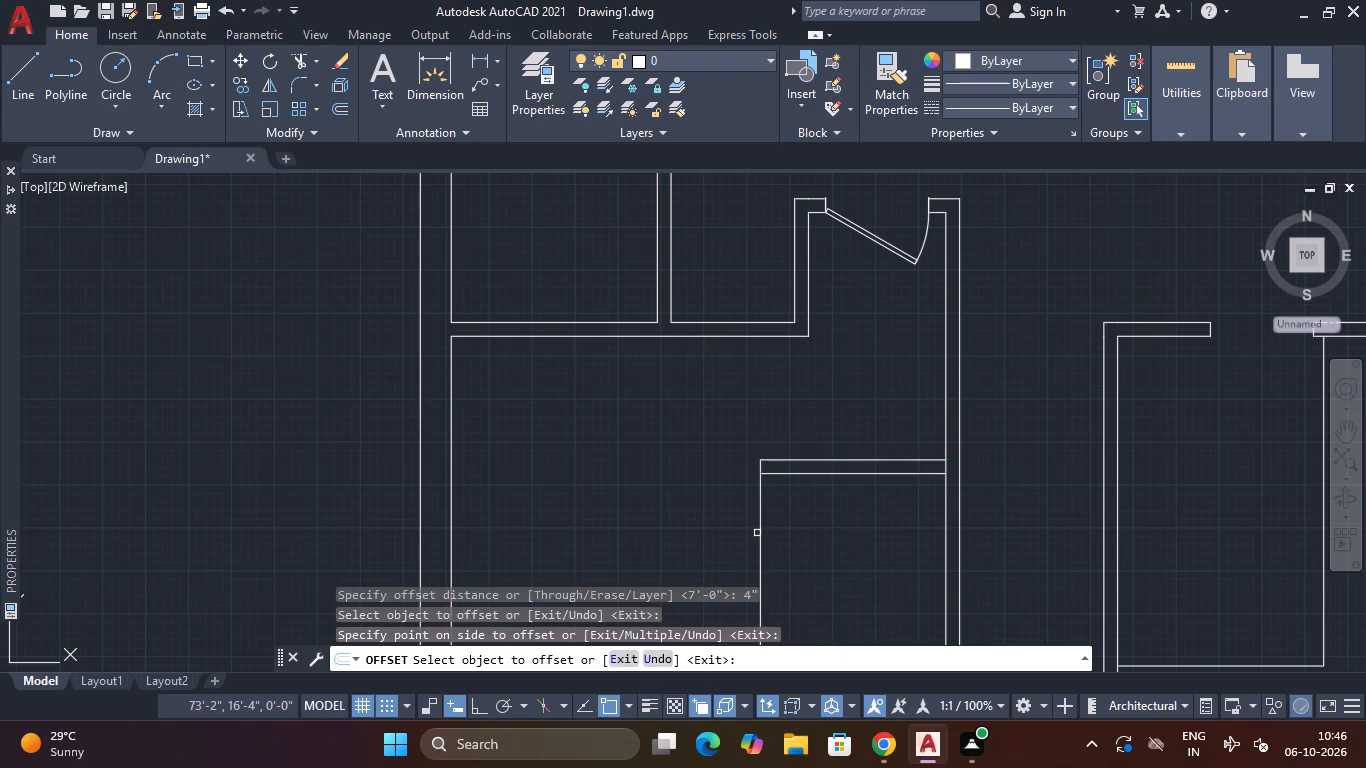
pyautogui.click(759, 535)
pyautogui.click(829, 533)
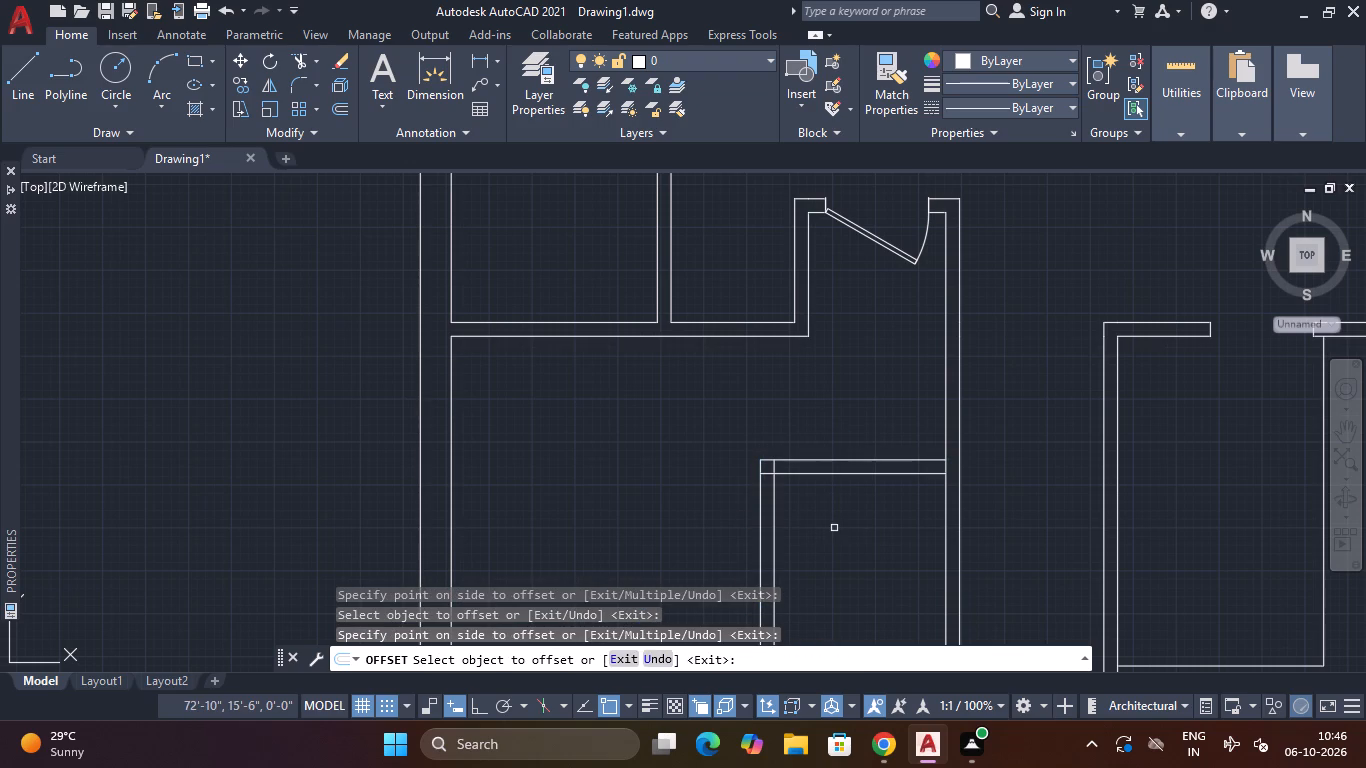
pyautogui.press('Escape')
pyautogui.press('Escape')
# Trim the overlapping inner line ends at the enclosure's northwest corner to form a clean wall corner.
pyautogui.write('tr')
pyautogui.press('space')
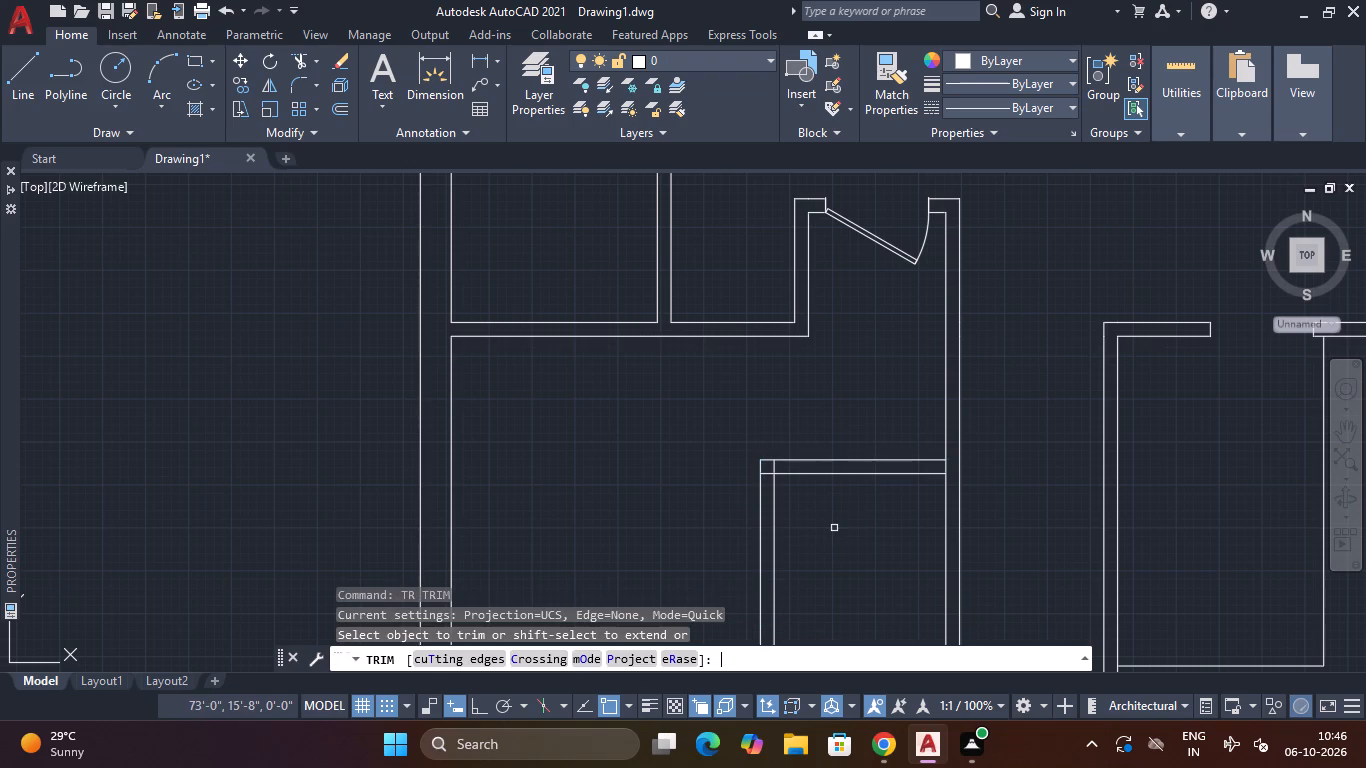
pyautogui.scroll(4, 785, 470)
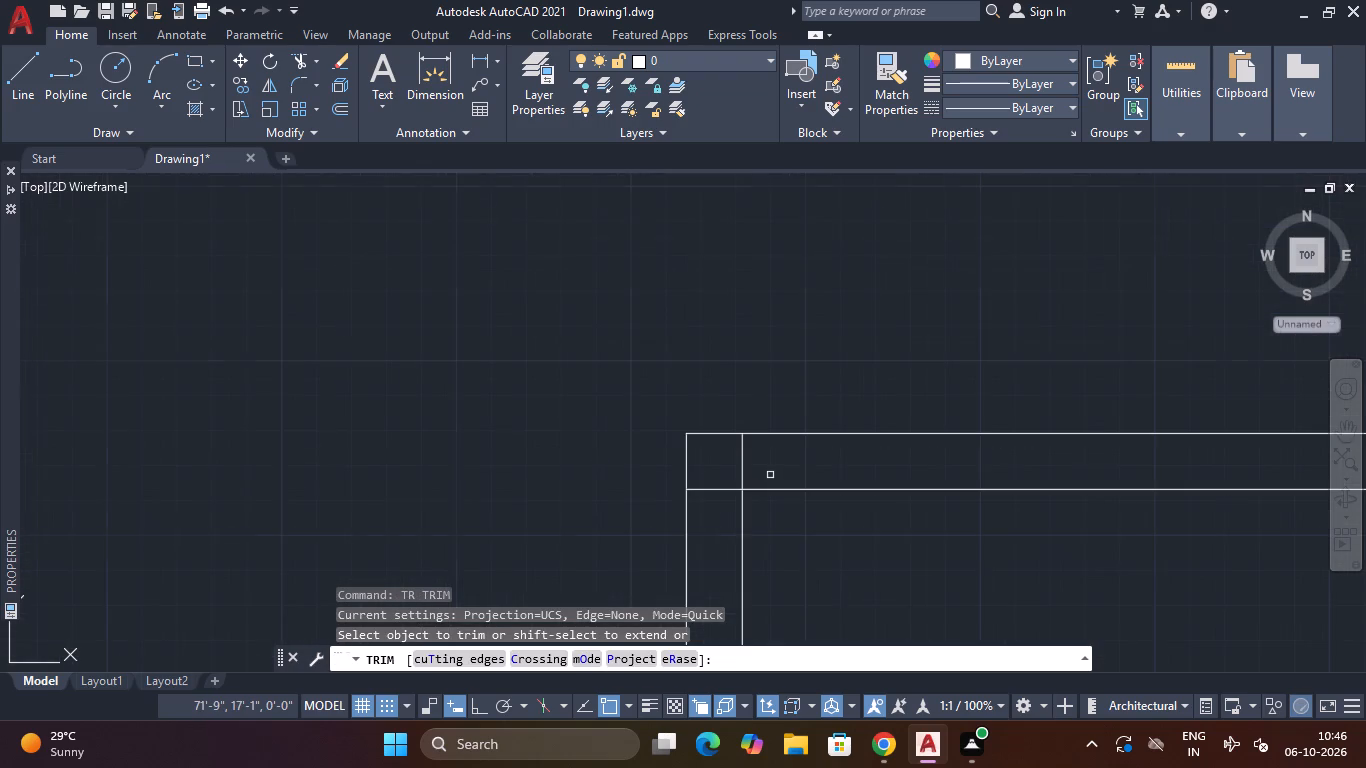
pyautogui.scroll(1, 769, 474)
pyautogui.moveTo(763, 442); pyautogui.dragTo(734, 449)
pyautogui.moveTo(747, 420); pyautogui.dragTo(618, 478)
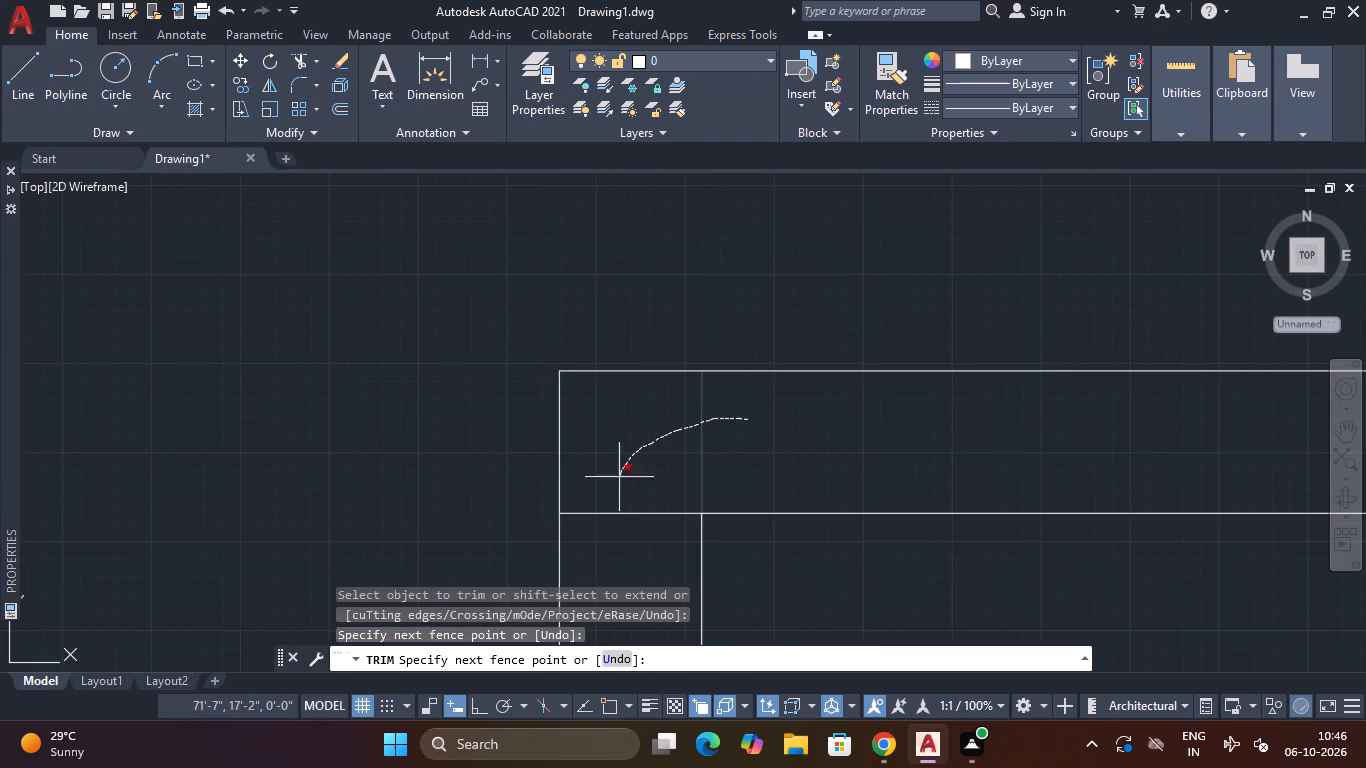
pyautogui.moveTo(618, 478); pyautogui.dragTo(599, 586)
# Trim the line pieces closing the enclosure walls where they meet the southwest room's east and south walls.
pyautogui.scroll(-9, 763, 404)
pyautogui.scroll(4, 876, 407)
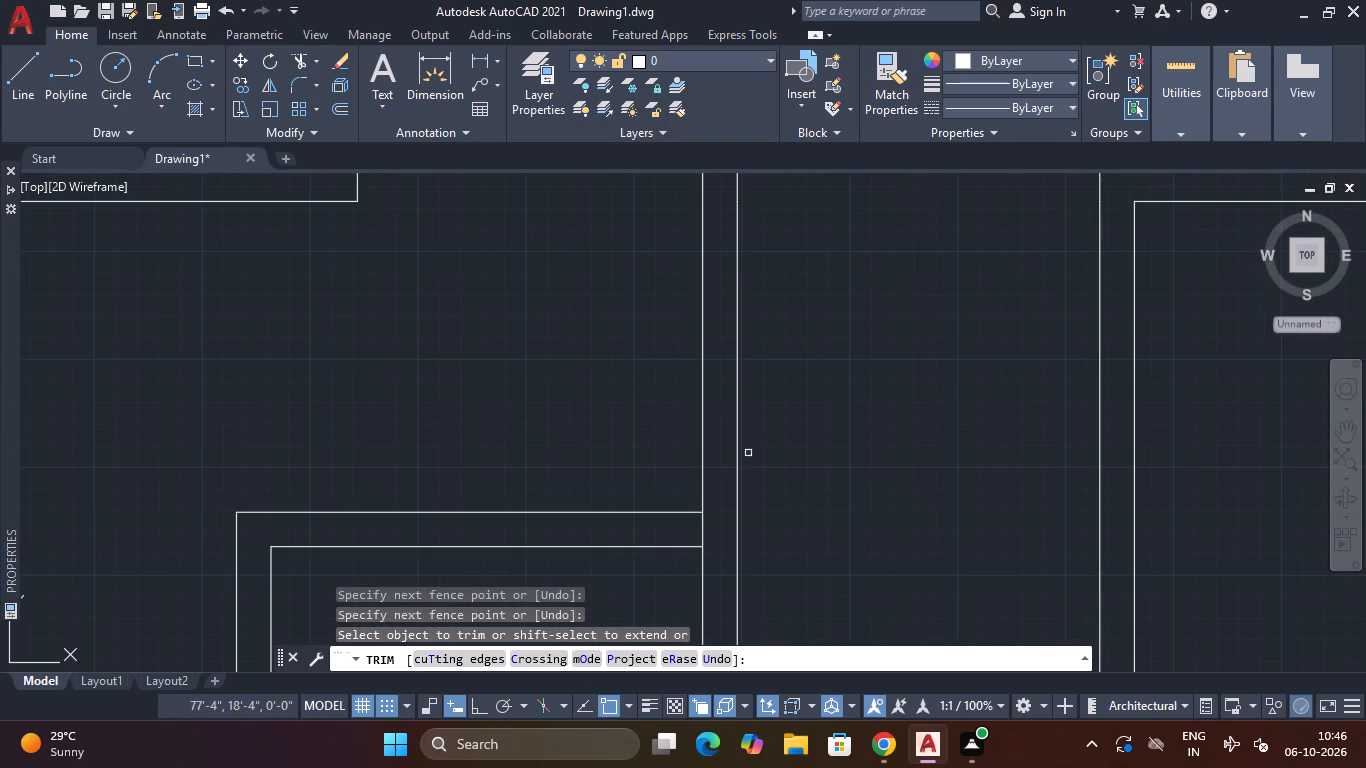
pyautogui.moveTo(714, 533); pyautogui.dragTo(676, 530)
pyautogui.scroll(-5, 667, 534)
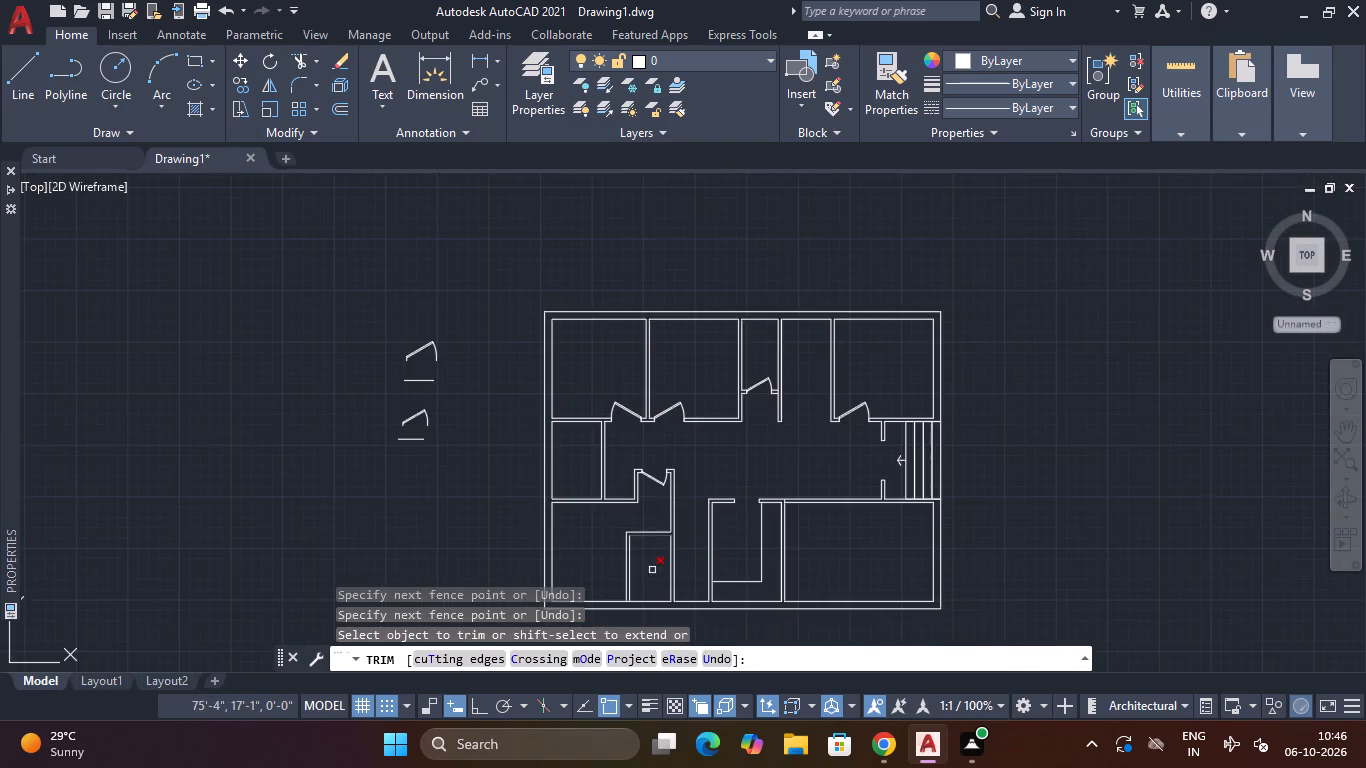
pyautogui.moveTo(652, 570); pyautogui.dragTo(741, 377, button='middle')
pyautogui.scroll(4, 720, 403)
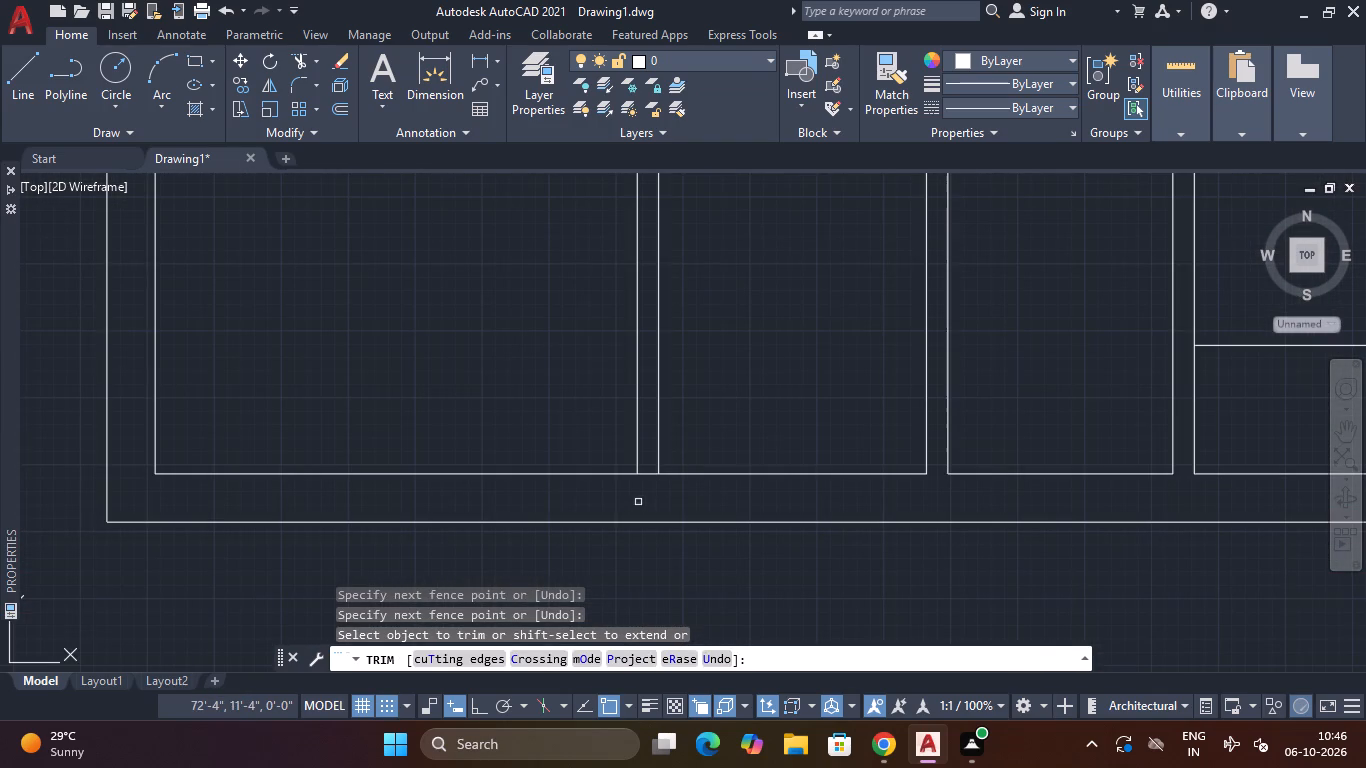
pyautogui.moveTo(641, 499); pyautogui.dragTo(653, 463)
pyautogui.scroll(-4, 708, 442)
pyautogui.moveTo(762, 390); pyautogui.dragTo(755, 401, button='middle')
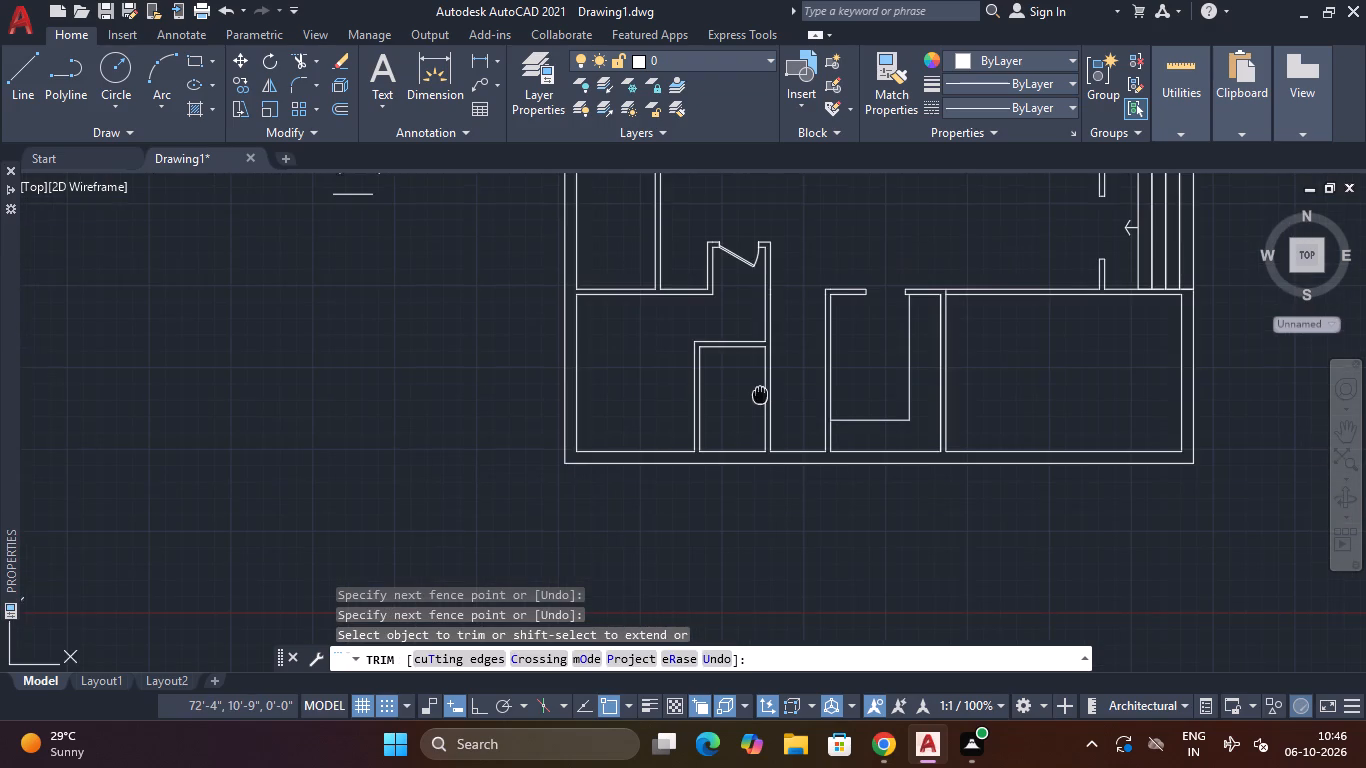
pyautogui.moveTo(755, 401); pyautogui.dragTo(749, 463, button='middle')
pyautogui.press('Escape')
pyautogui.press('Escape')
pyautogui.press('Escape')
pyautogui.press('Escape')
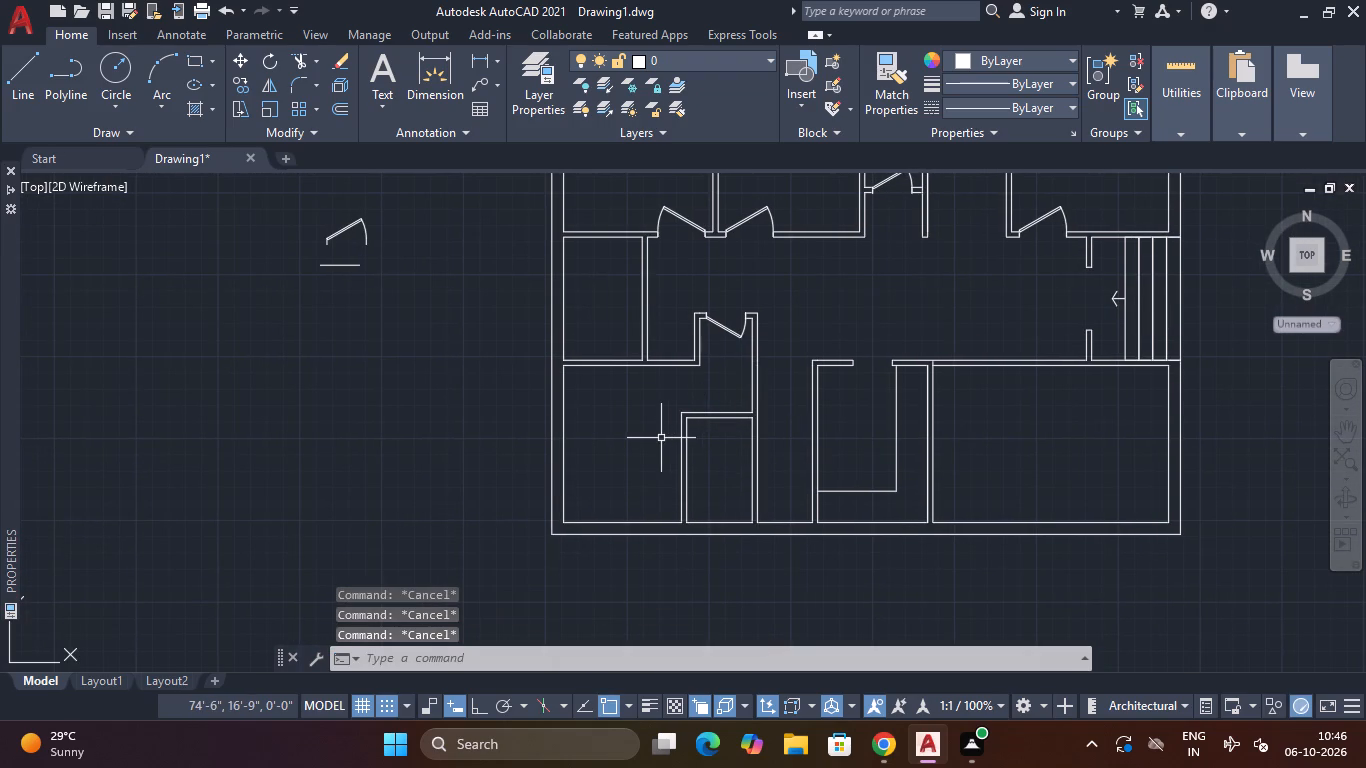
# Draw a short line across the corner enclosure's north wall, from the inner northwest corner to the outer wall line.
pyautogui.scroll(2, 723, 410)
pyautogui.press('Escape')
pyautogui.press('space')
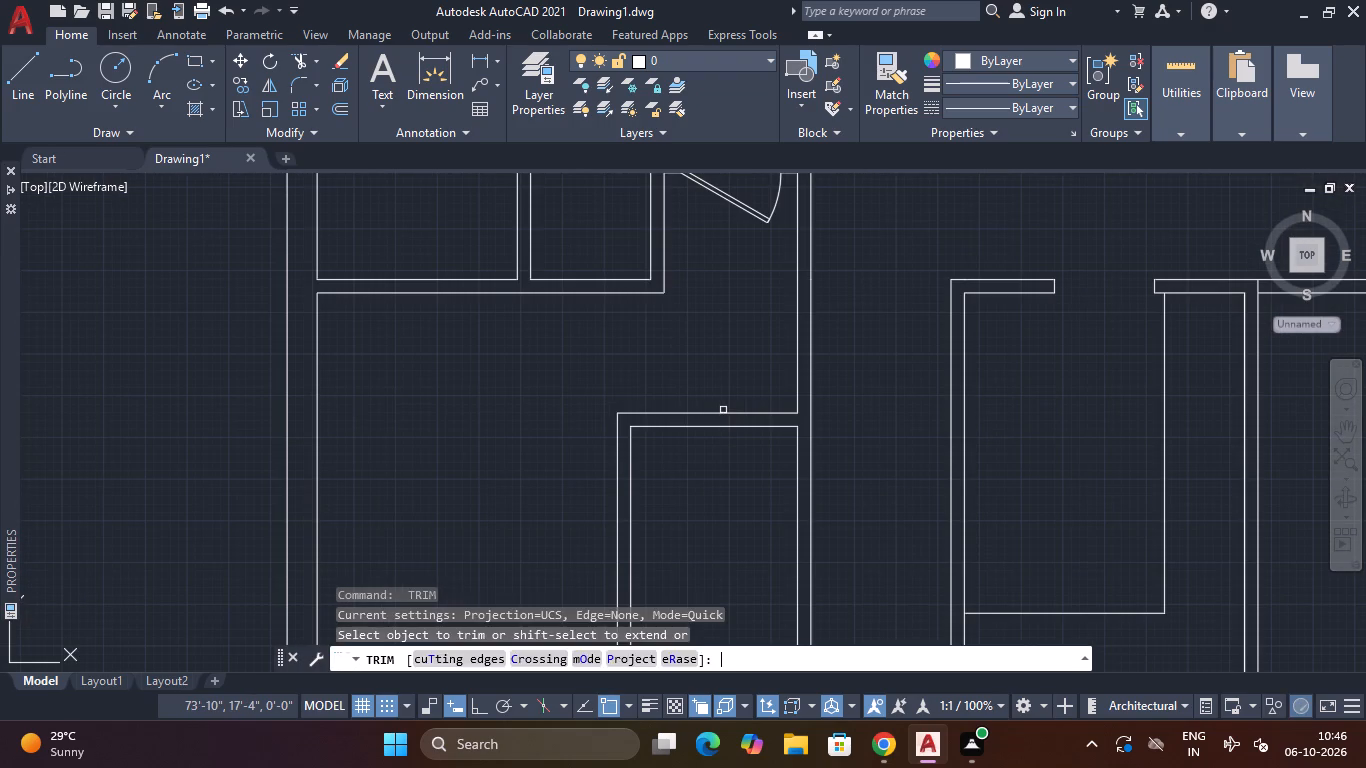
pyautogui.press('Escape')
pyautogui.press('Escape')
pyautogui.write('l')
pyautogui.press('space')
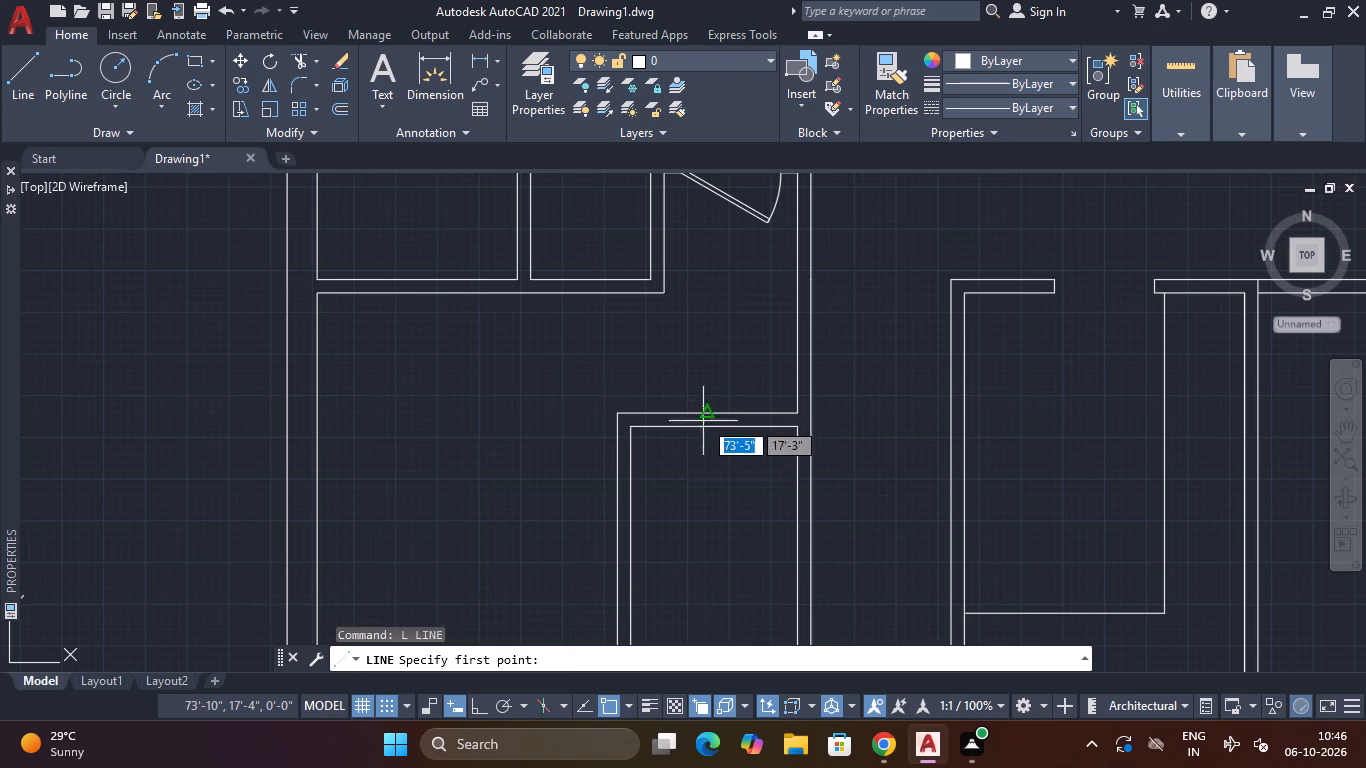
pyautogui.scroll(3, 597, 415)
pyautogui.click(716, 472)
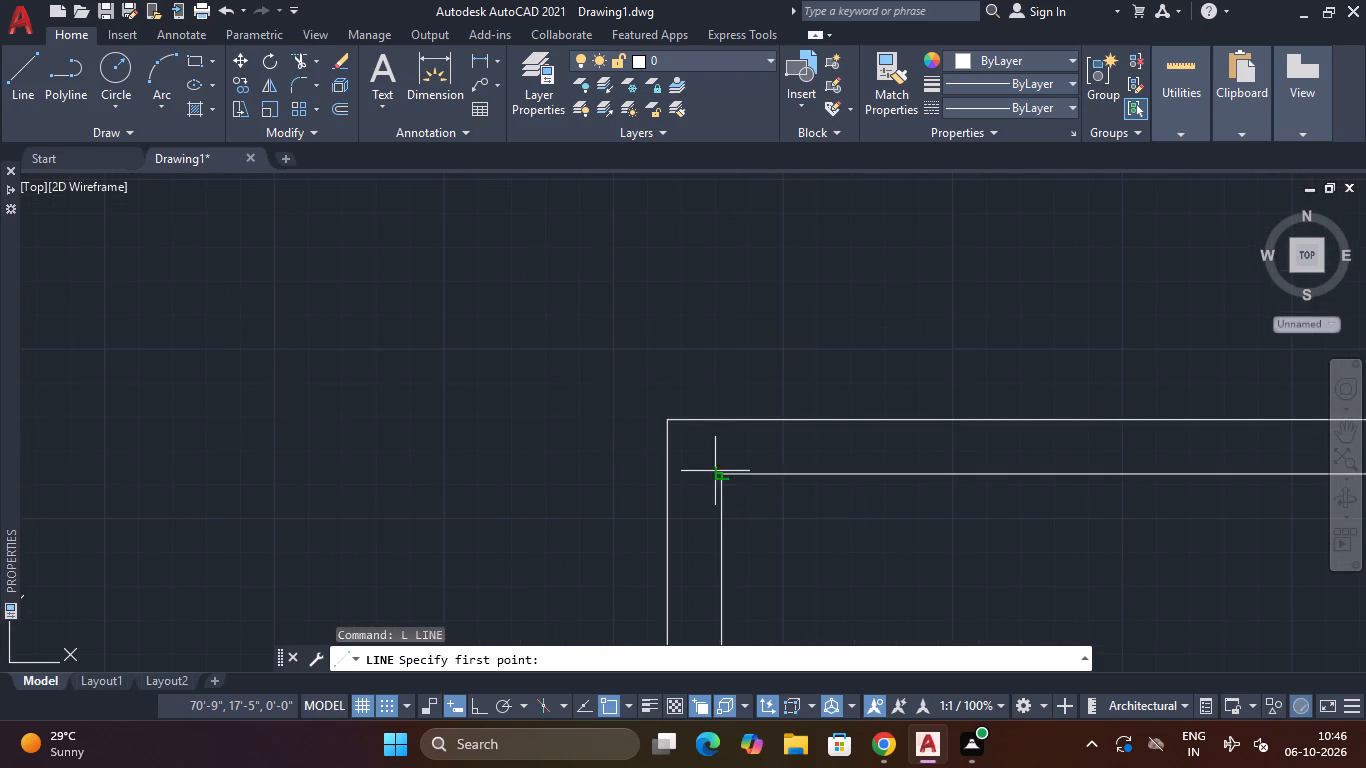
pyautogui.click(726, 416)
pyautogui.press('Escape')
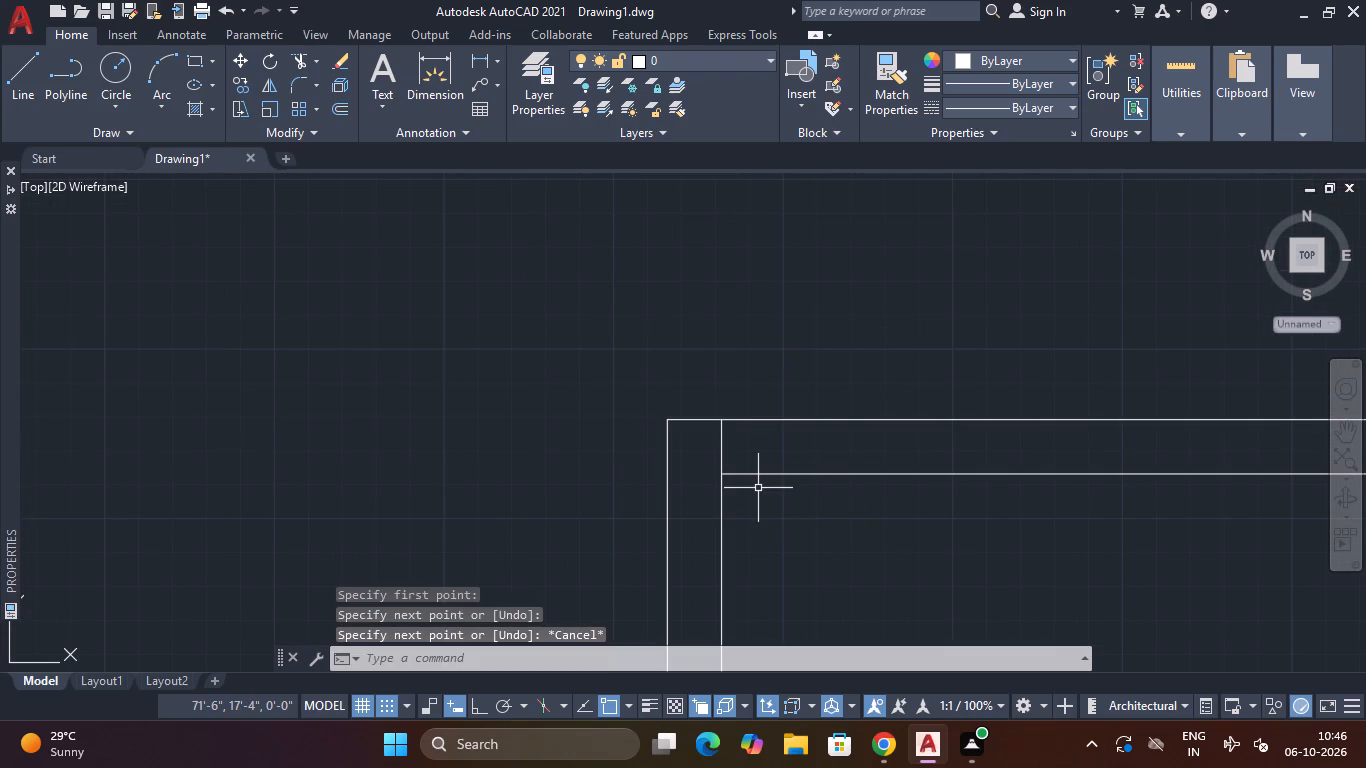
# Offset the short cross line 6" east along the enclosure's north wall to mark the door opening's west jamb.
pyautogui.write('o')
pyautogui.press('space')
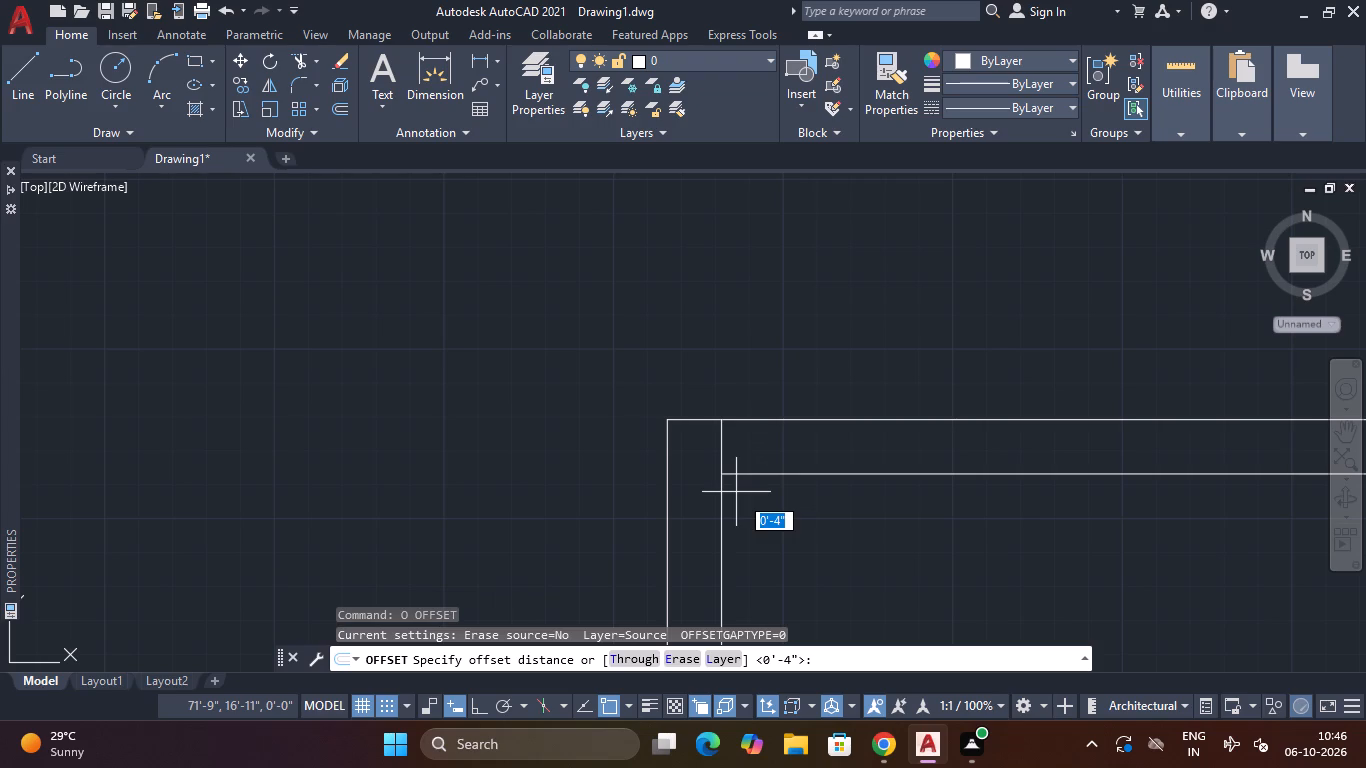
pyautogui.press('Escape')
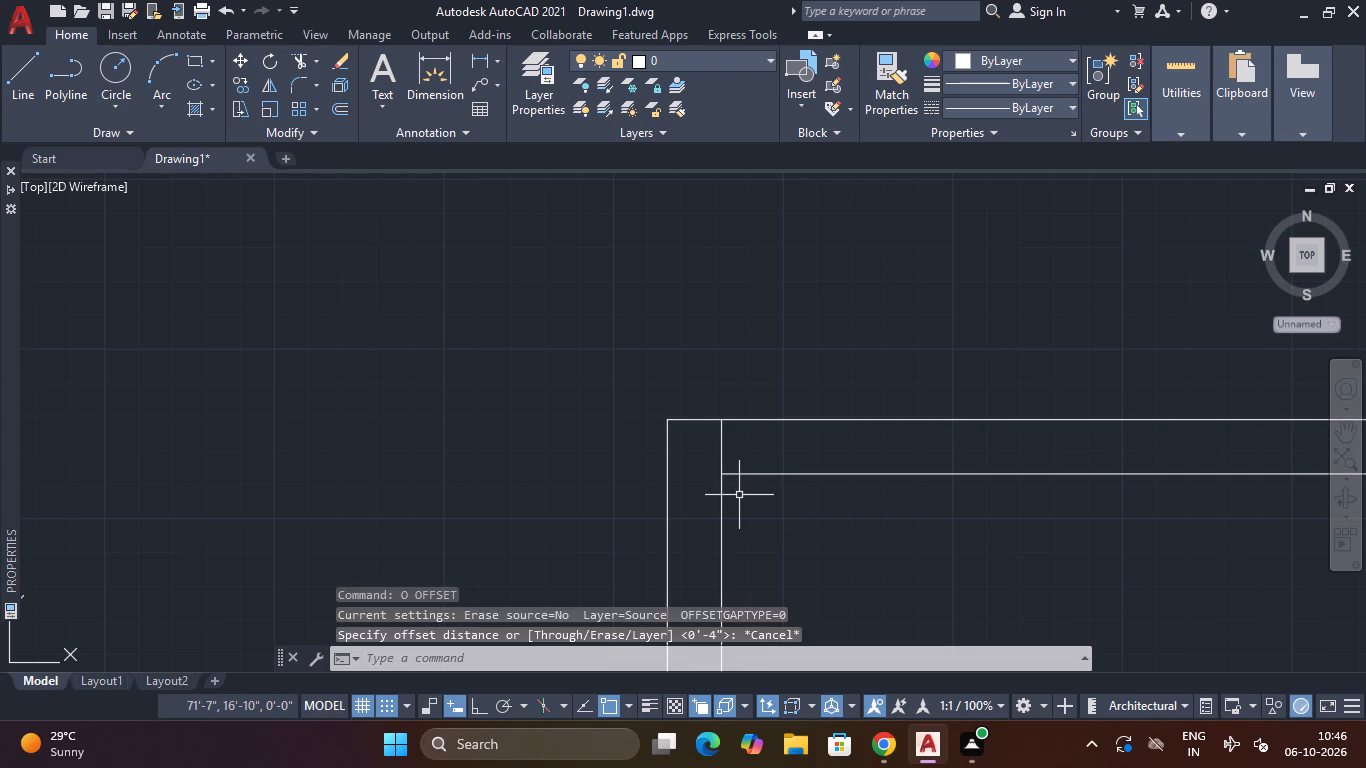
pyautogui.write('o')
pyautogui.press('space')
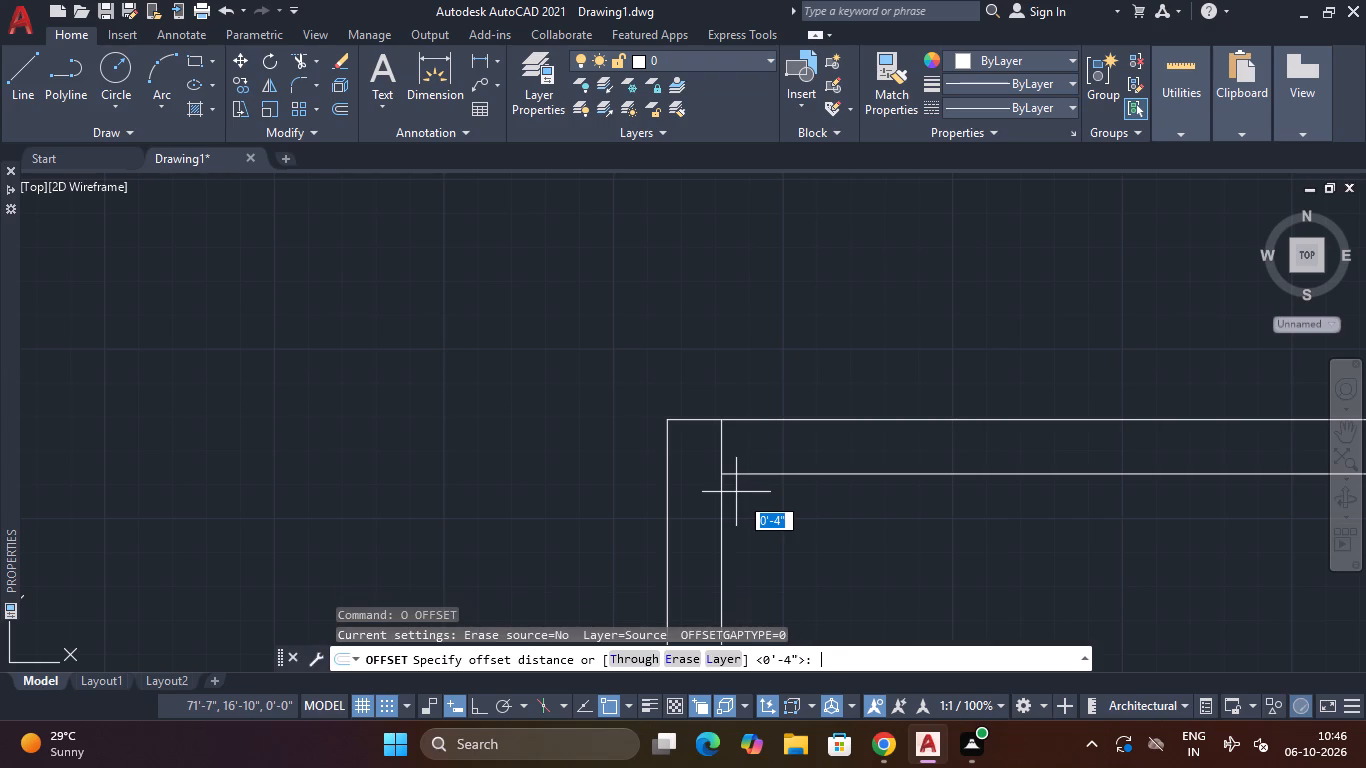
pyautogui.press('6')
pyautogui.hotkey('shift', '"')
pyautogui.press('Return')
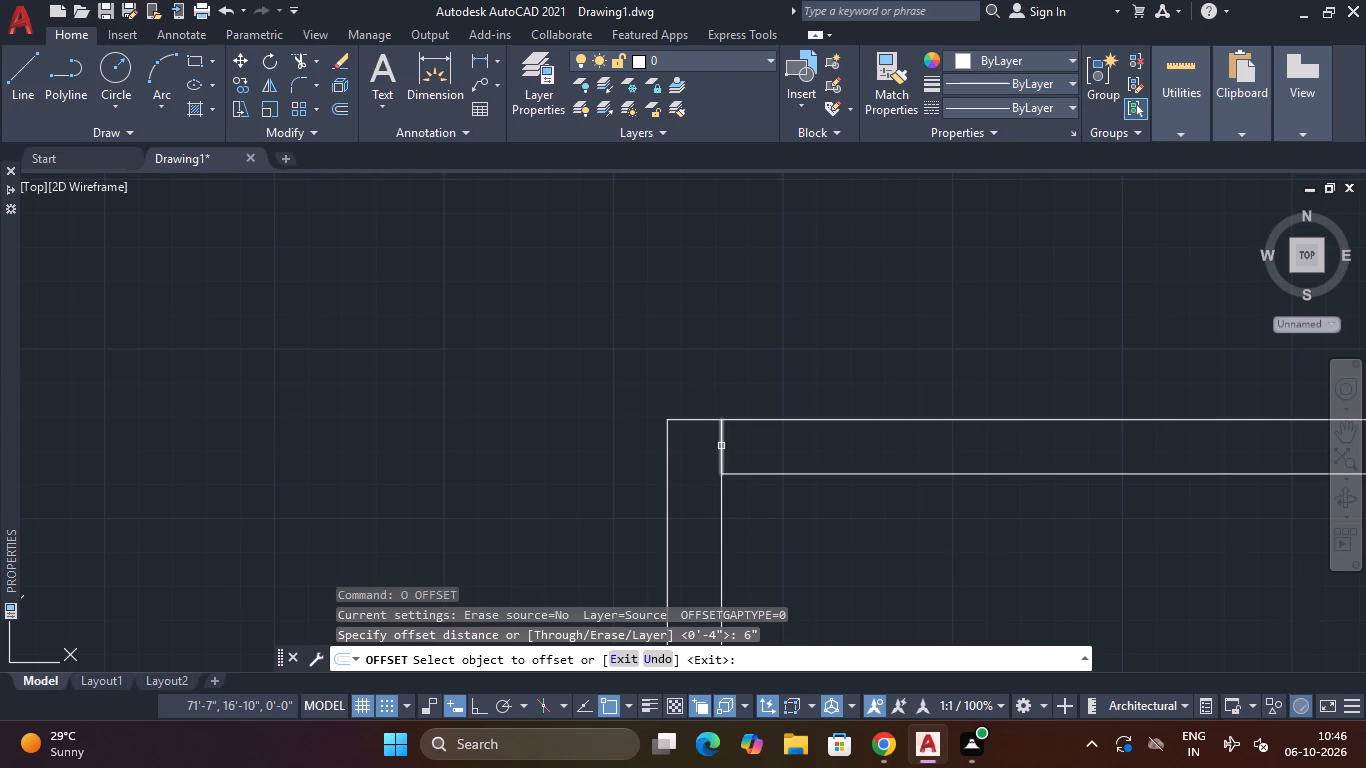
pyautogui.click(721, 446)
pyautogui.click(828, 449)
pyautogui.press('Escape')
pyautogui.press('Escape')
pyautogui.press('Escape')
pyautogui.press('Escape')
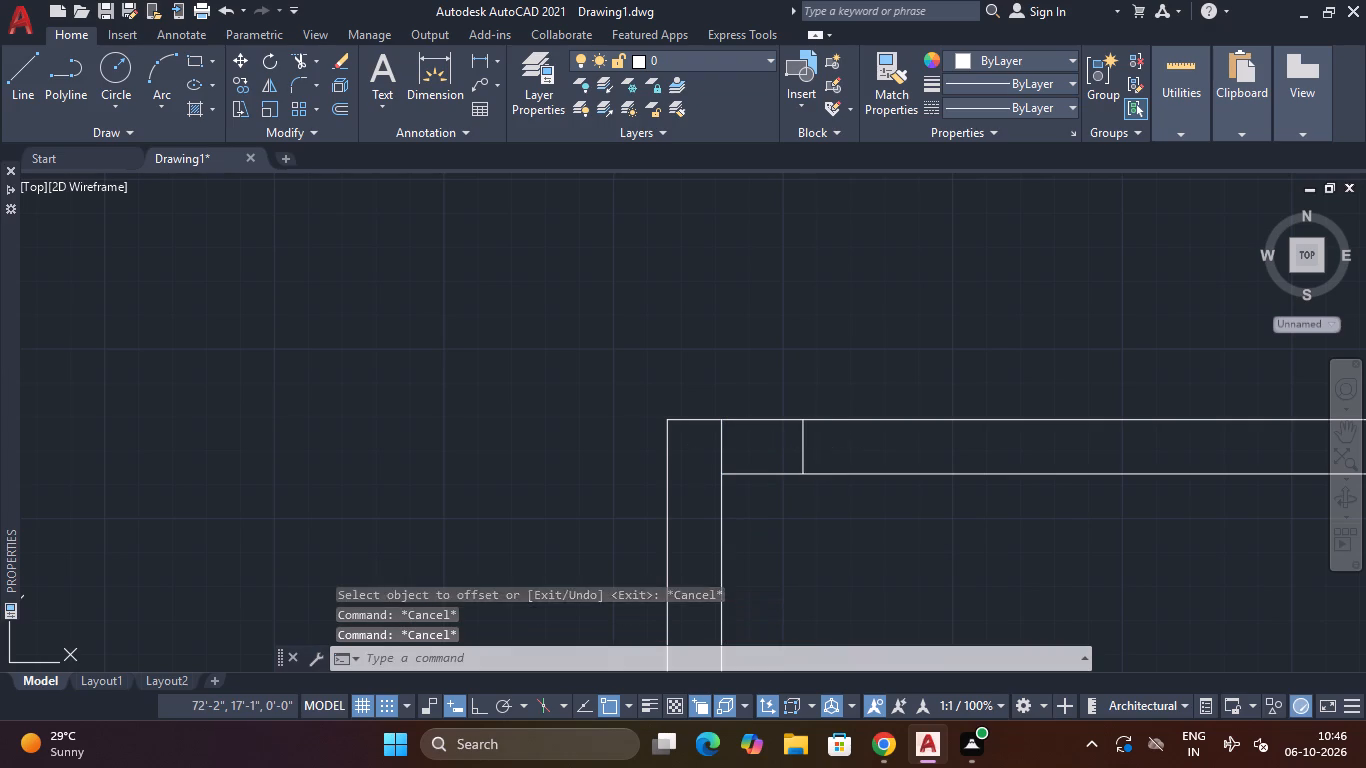
pyautogui.press('Escape')
pyautogui.press('Escape')
pyautogui.press('Escape')
pyautogui.press('Escape')
pyautogui.press('Escape')
pyautogui.press('Escape')
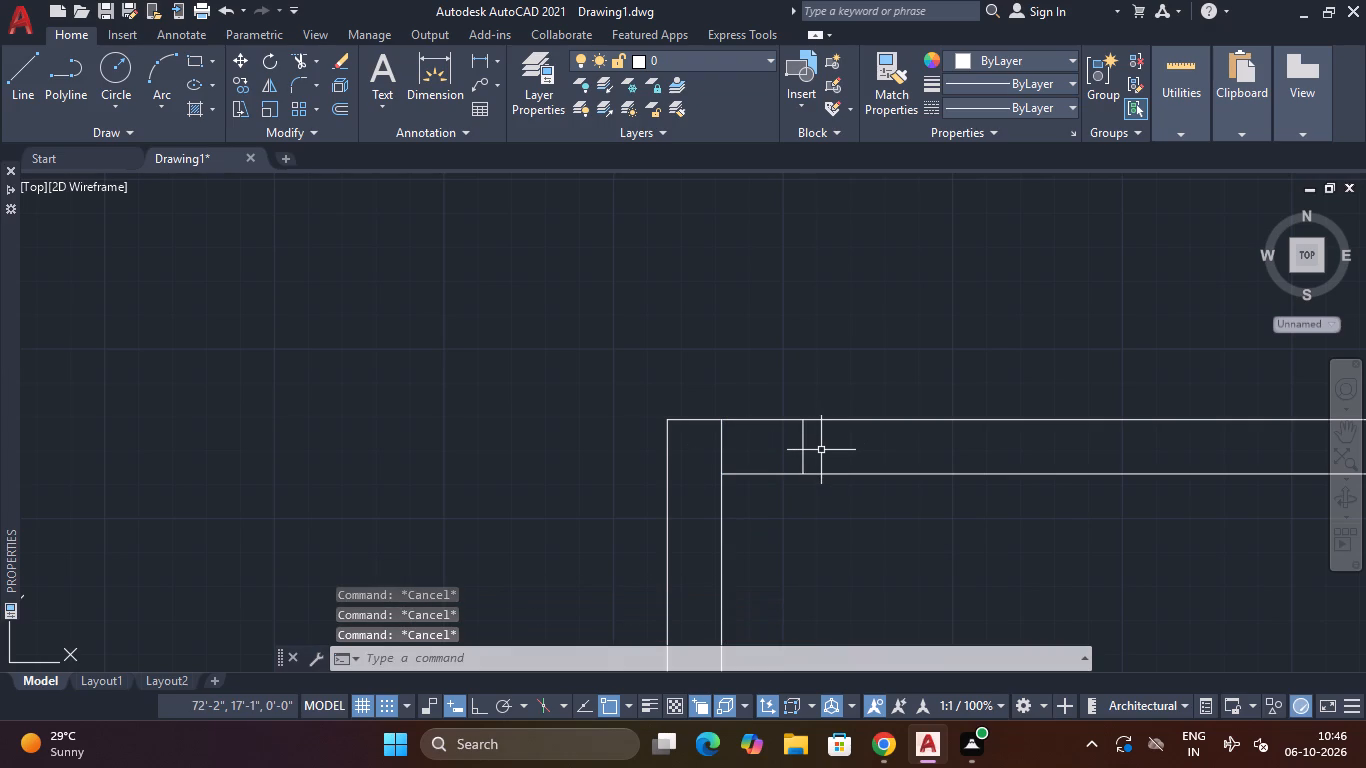
# Offset the west jamb line 2'6" east along the enclosure's north wall to mark the east jamb.
pyautogui.write('o')
pyautogui.press('space')
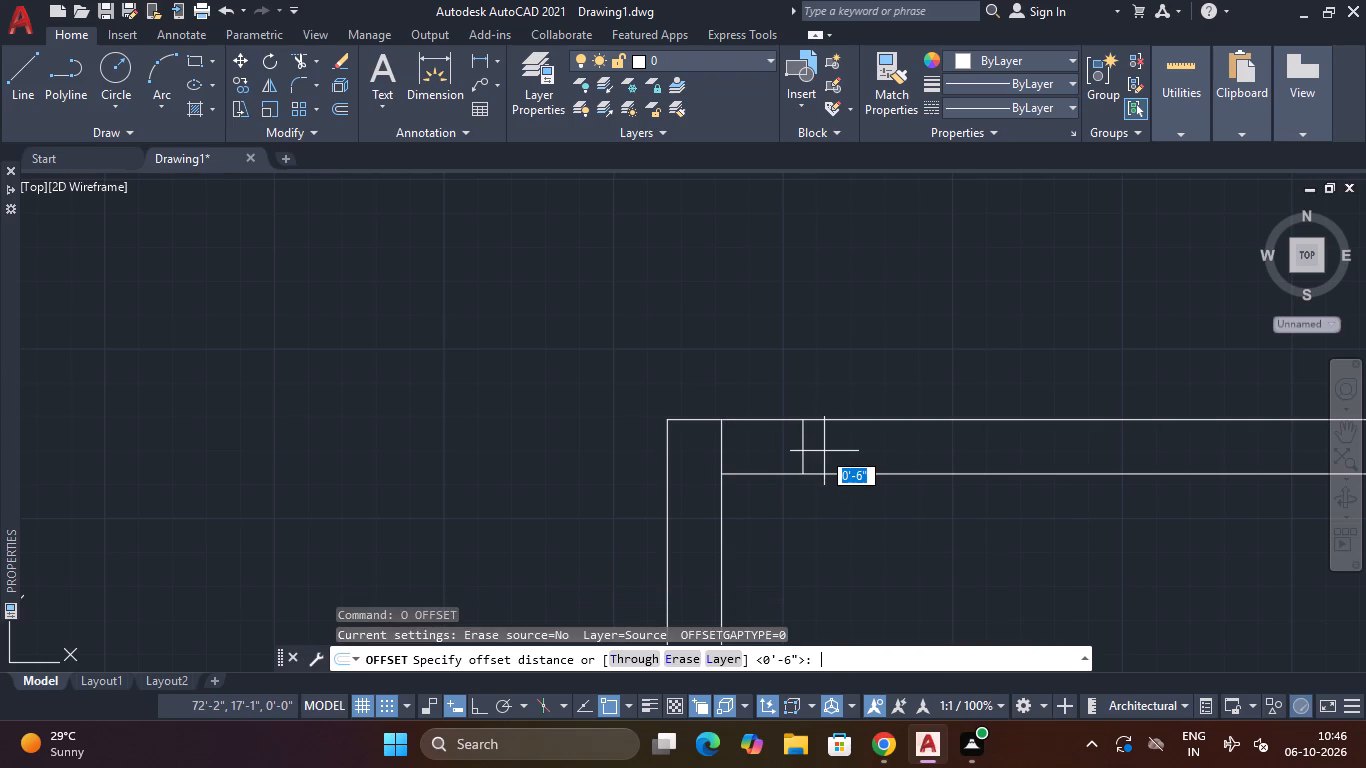
pyautogui.press('2')
pyautogui.press("'")
pyautogui.write('6"')
pyautogui.press('Return')
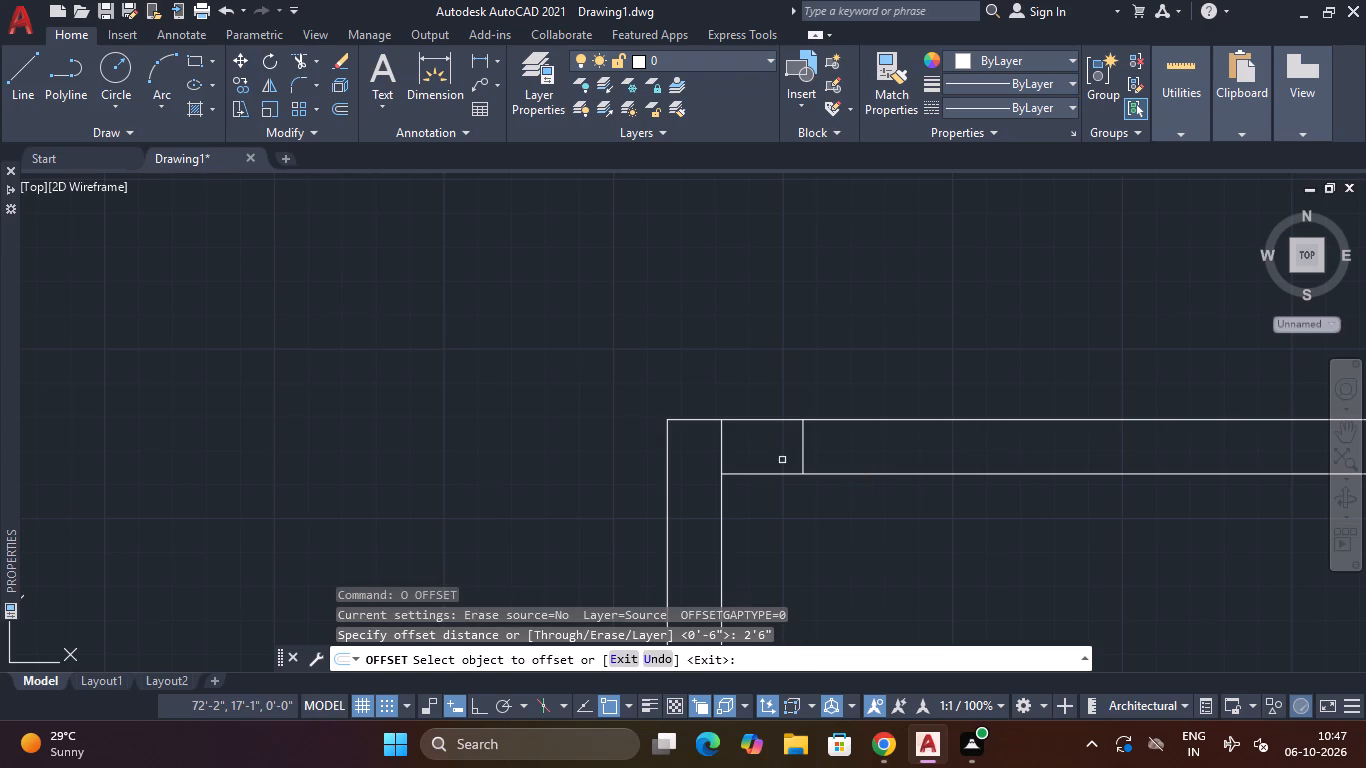
pyautogui.click(801, 444)
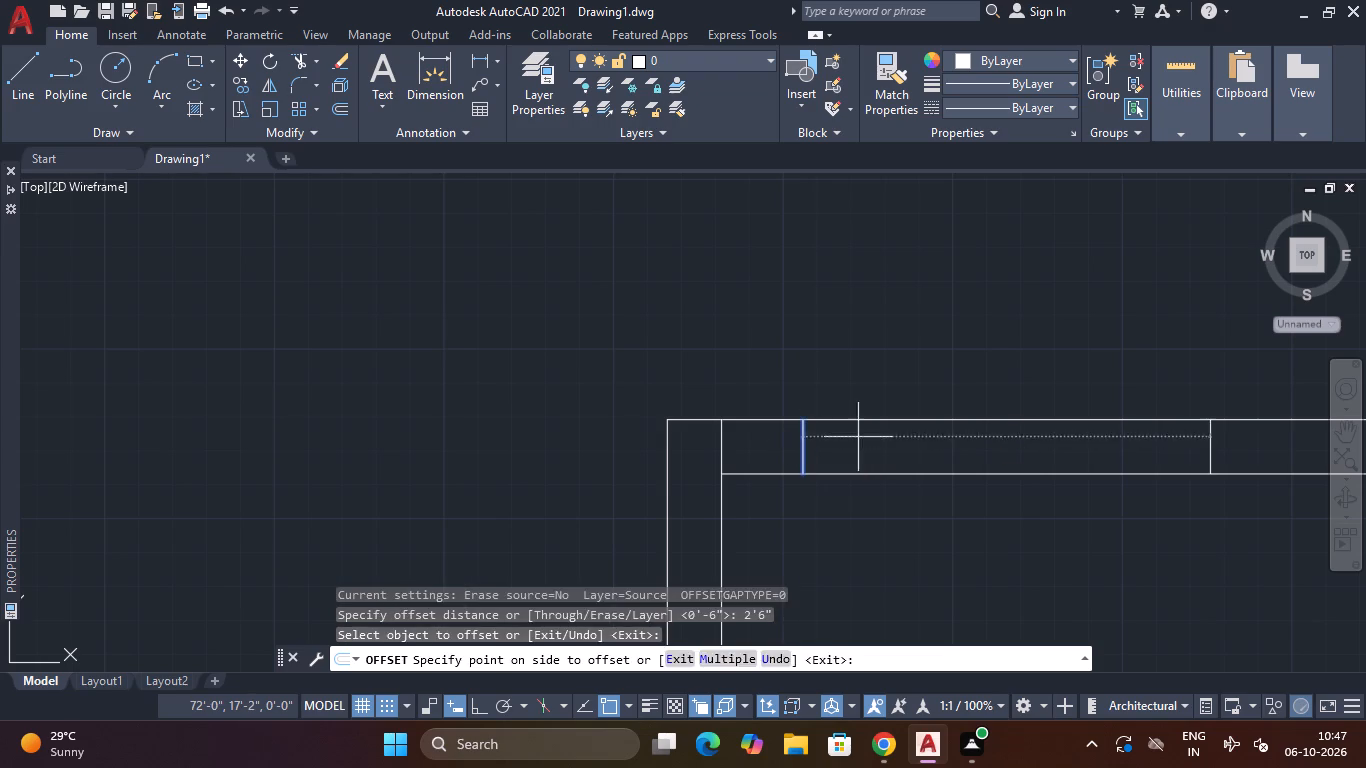
pyautogui.click(859, 439)
pyautogui.press('Escape')
pyautogui.press('Escape')
# Trim the north wall lines between the two jambs and remove the leftover cross line at the enclosure's inner corner.
pyautogui.write('tr')
pyautogui.press('space')
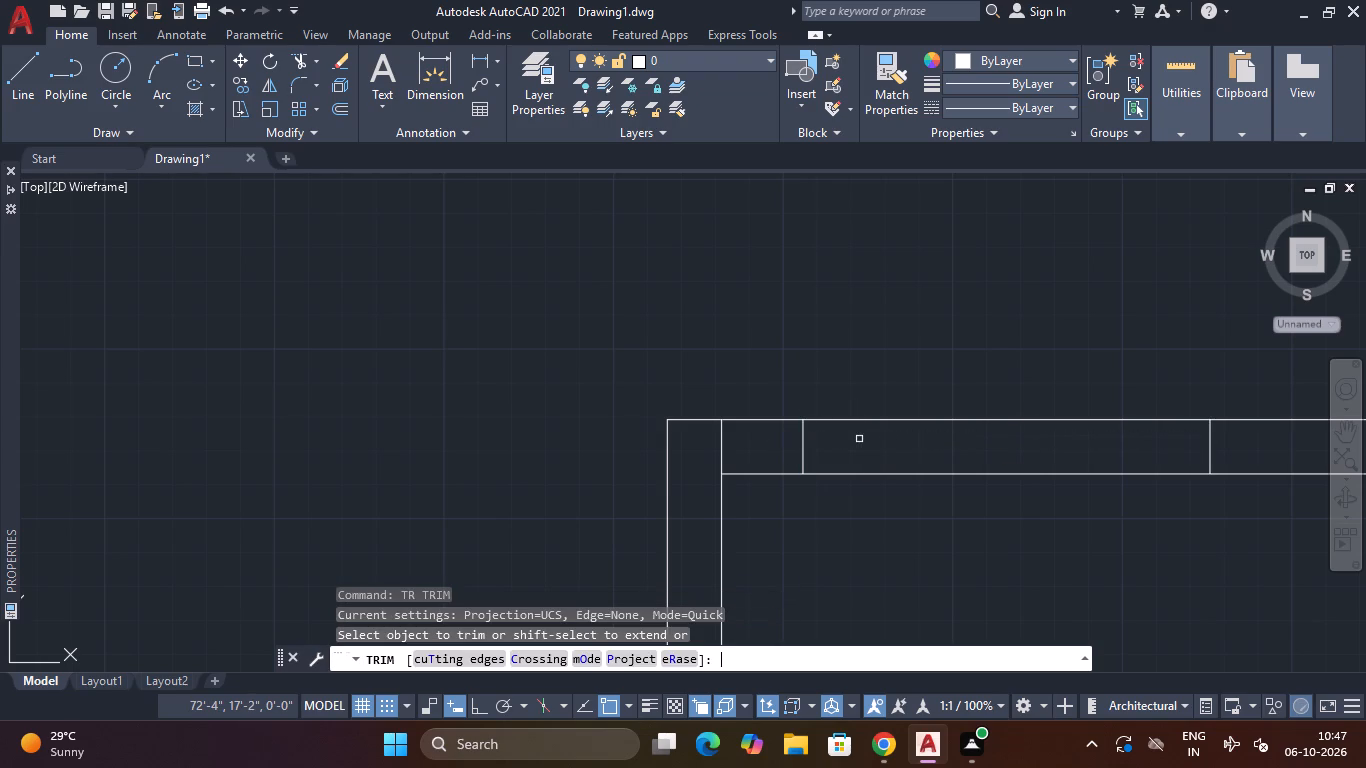
pyautogui.click(909, 349)
pyautogui.click(864, 626)
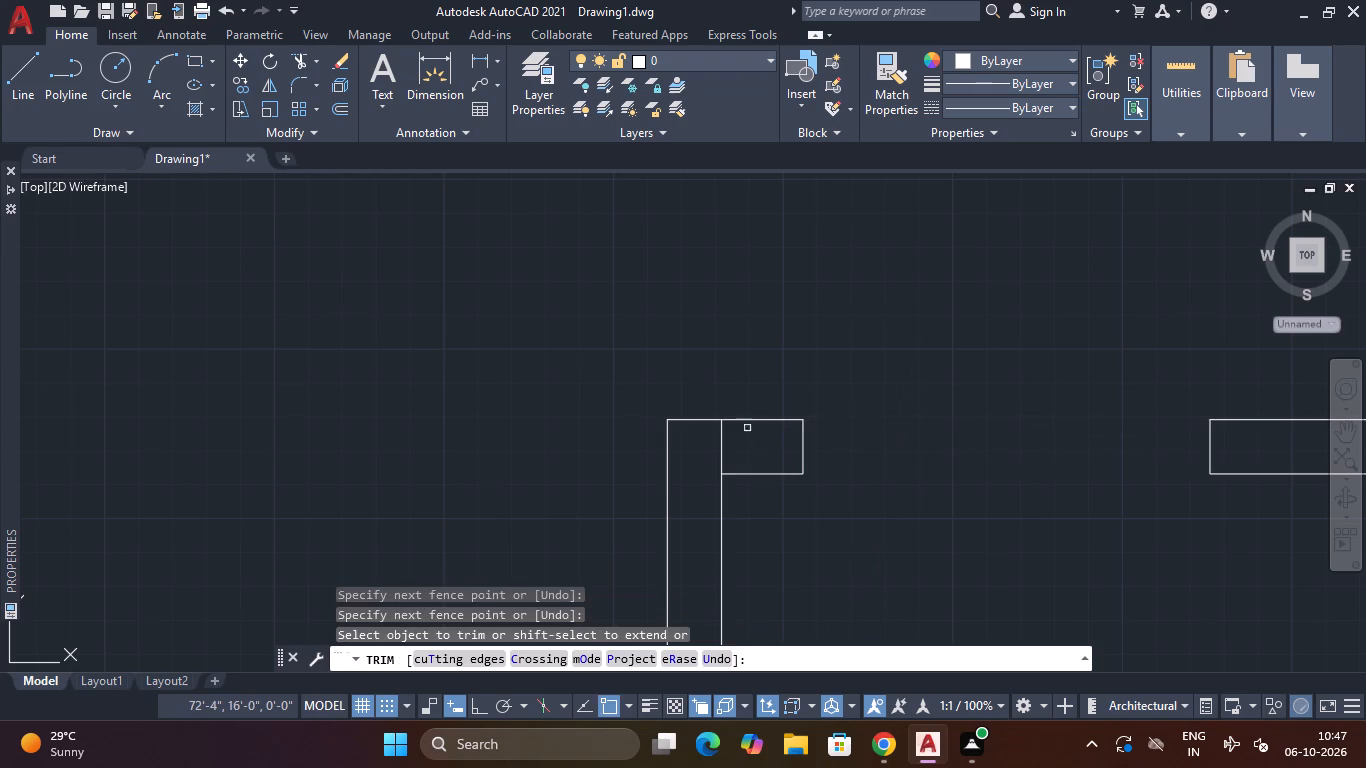
pyautogui.click(740, 439)
pyautogui.click(714, 452)
pyautogui.scroll(-3, 891, 353)
pyautogui.moveTo(923, 363); pyautogui.dragTo(996, 440, button='middle')
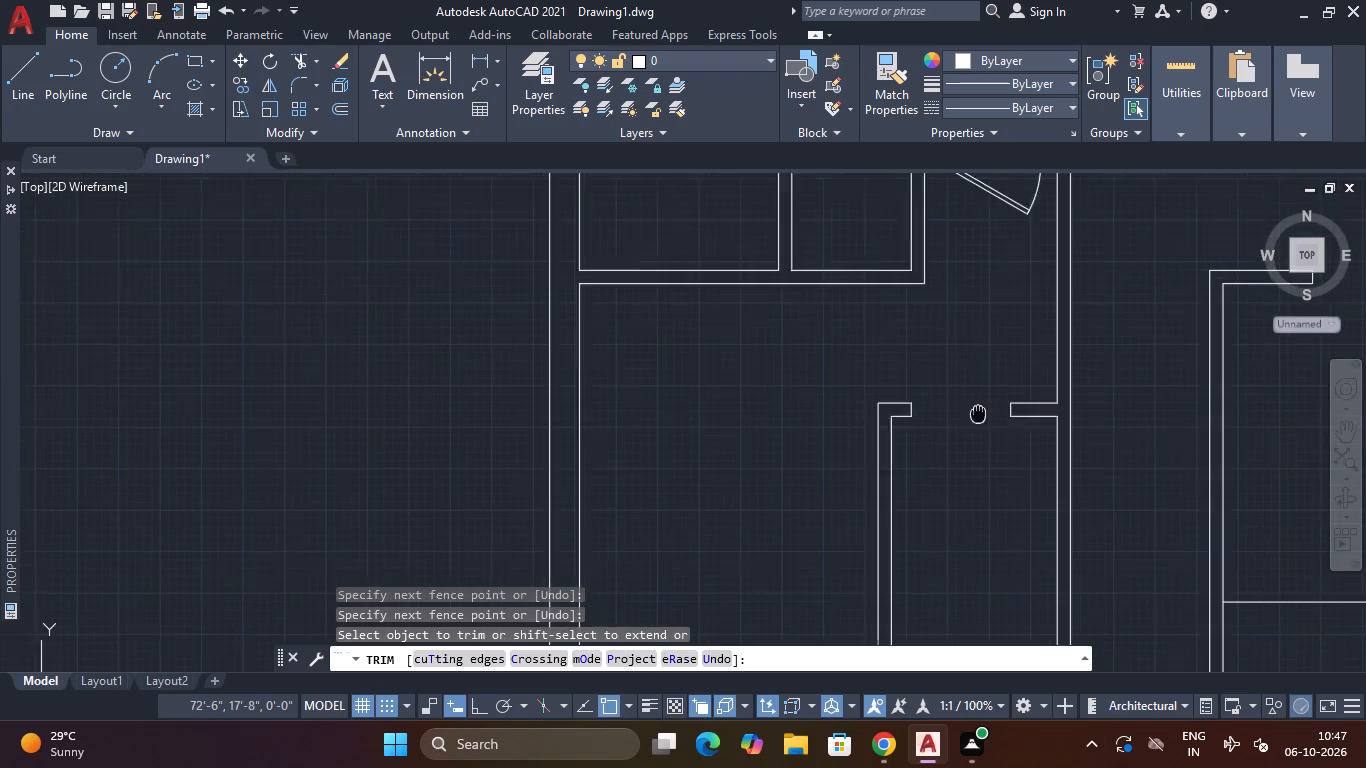
pyautogui.moveTo(996, 440); pyautogui.dragTo(1000, 442, button='middle')
pyautogui.scroll(-2, 1005, 431)
pyautogui.scroll(2, 1005, 430)
pyautogui.moveTo(1005, 430); pyautogui.dragTo(985, 354, button='middle')
pyautogui.press('Escape')
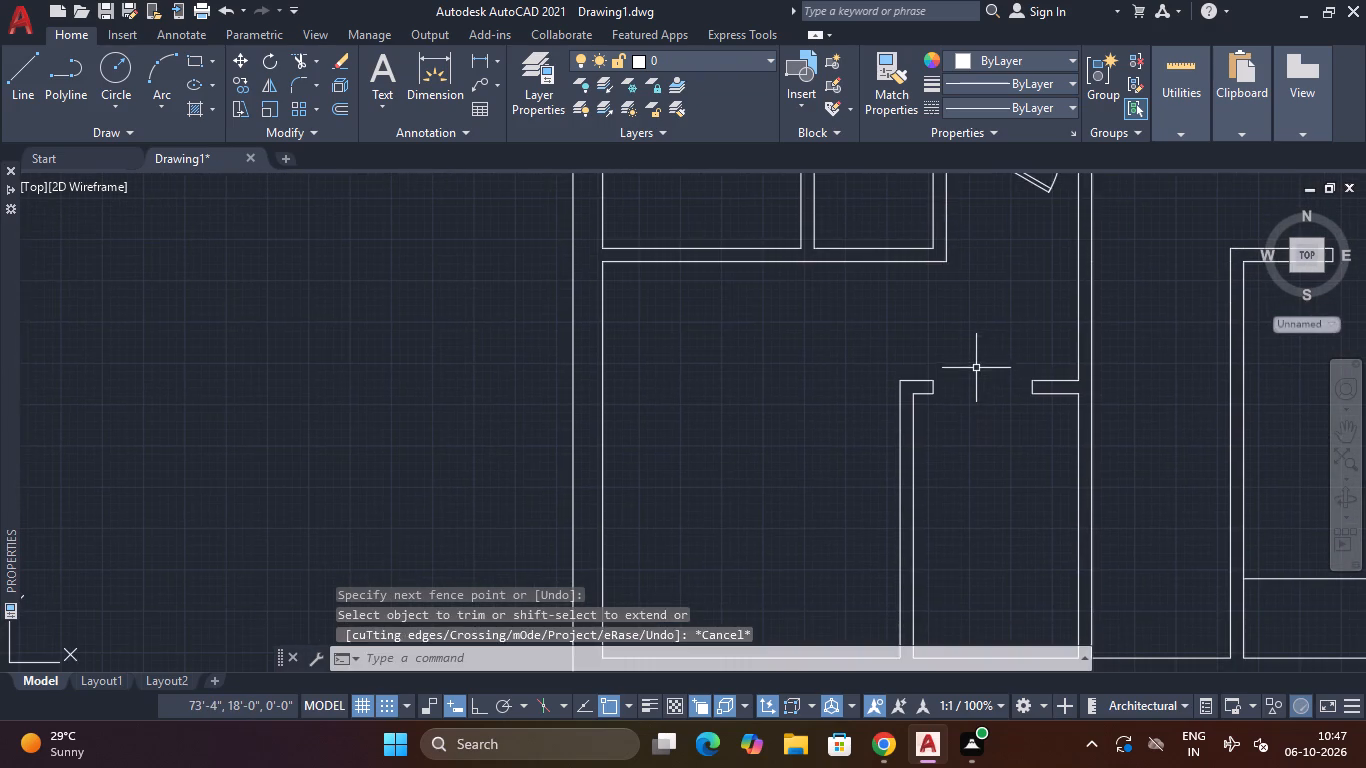
pyautogui.press('Escape')
# Copy the southwest room's entrance door into the enclosure's new north wall opening, aligned to the west jamb's outer corner.
pyautogui.scroll(-4, 976, 369)
pyautogui.moveTo(976, 369); pyautogui.dragTo(966, 431, button='middle')
pyautogui.scroll(4, 970, 402)
pyautogui.click(1007, 362)
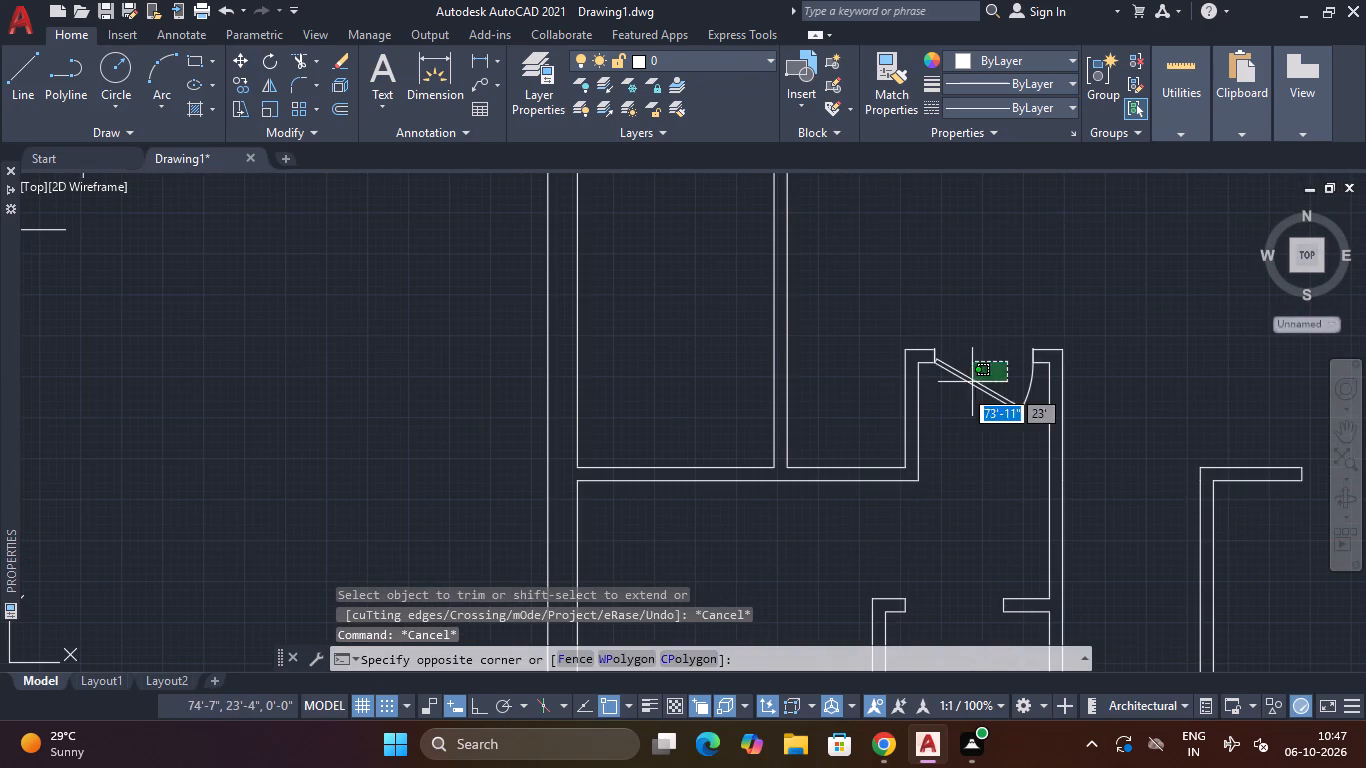
pyautogui.click(949, 399)
pyautogui.write('co')
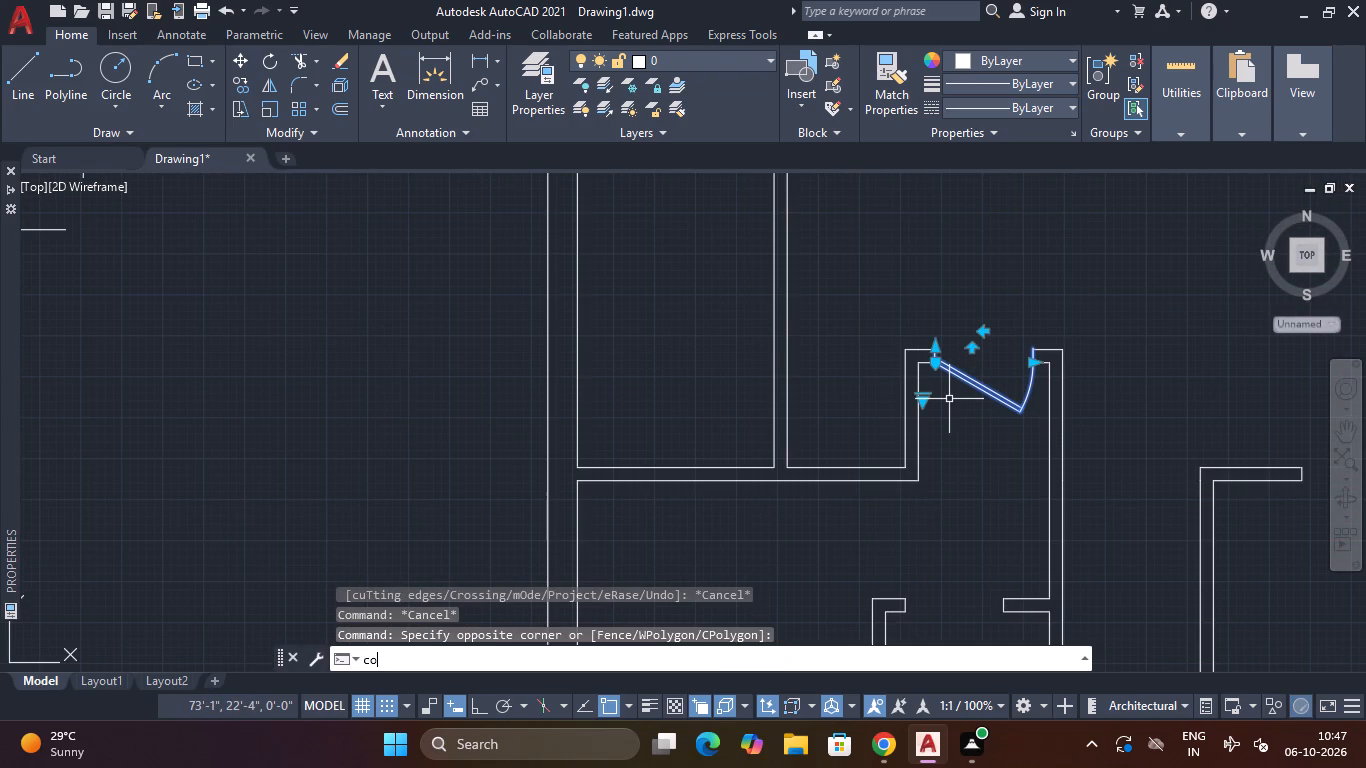
pyautogui.press('space')
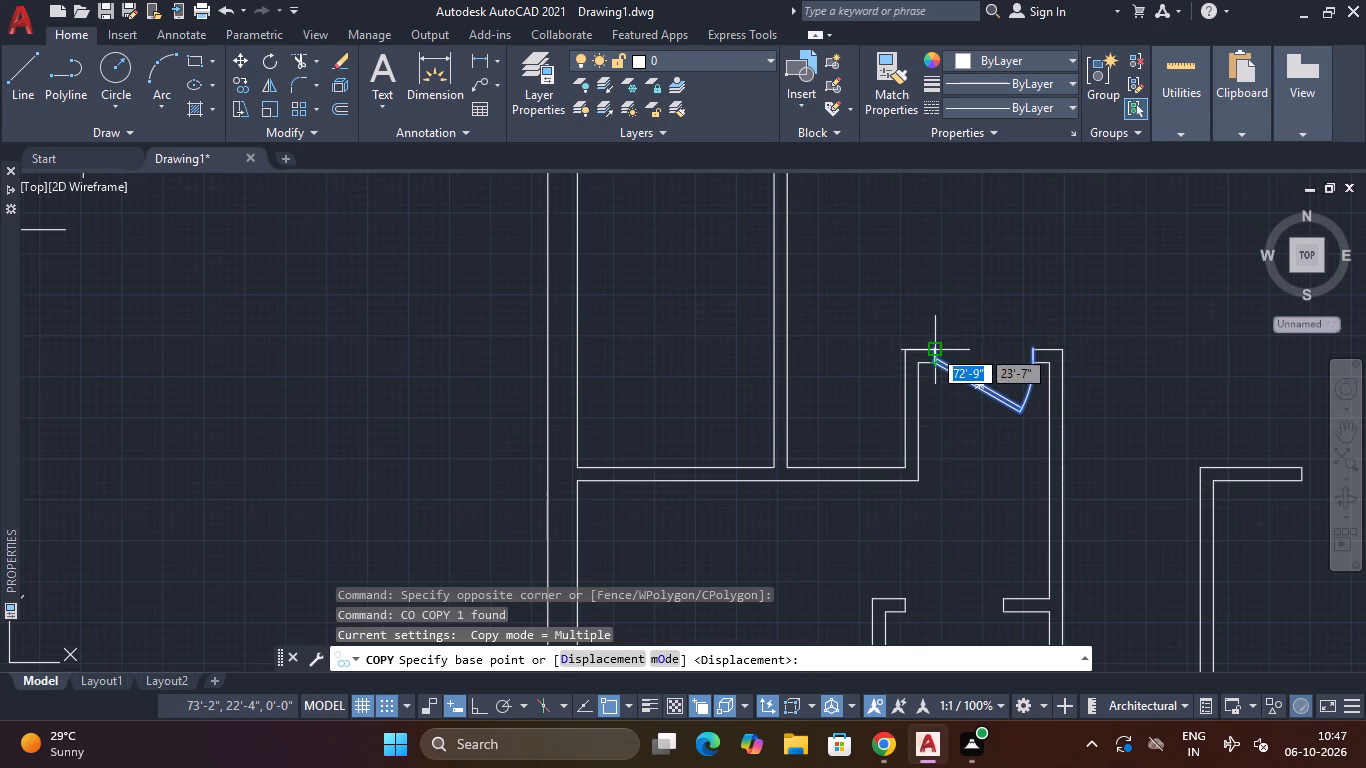
pyautogui.click(932, 348)
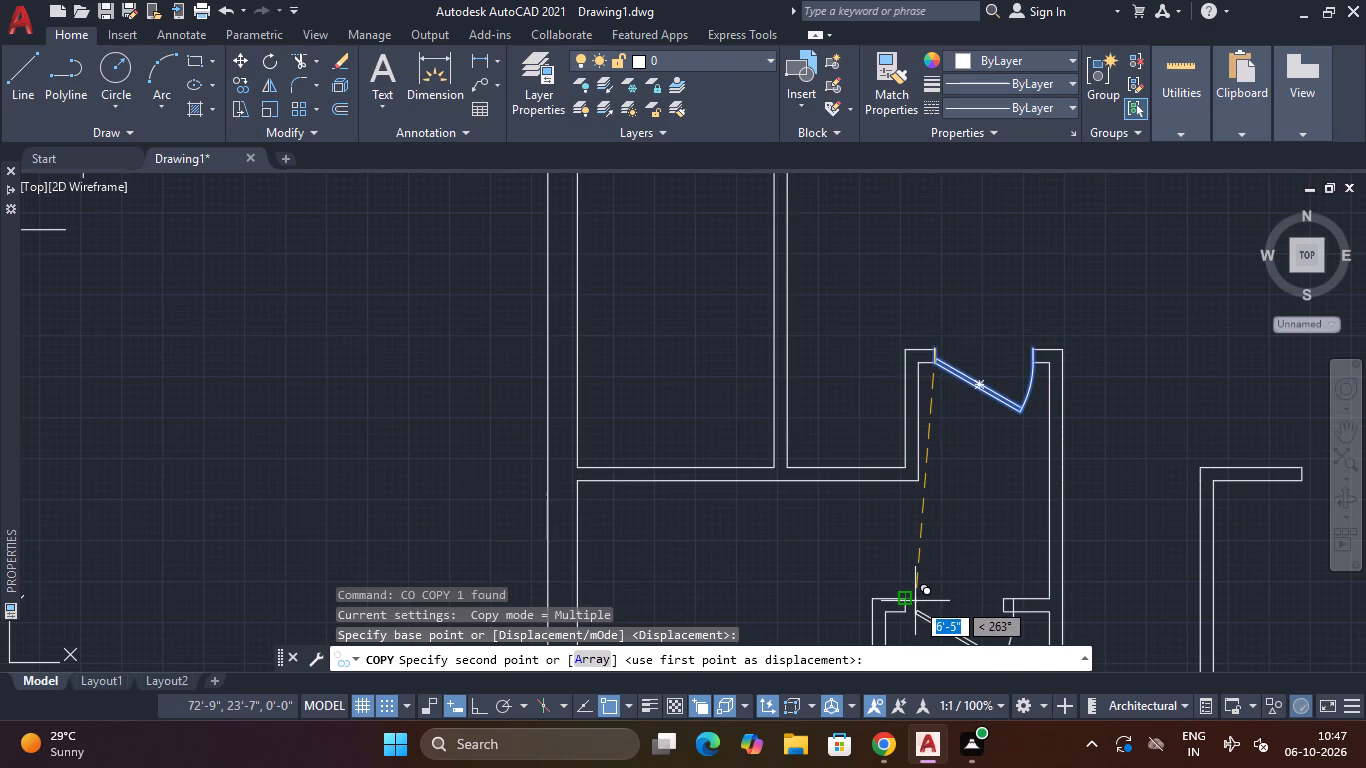
pyautogui.scroll(5, 891, 615)
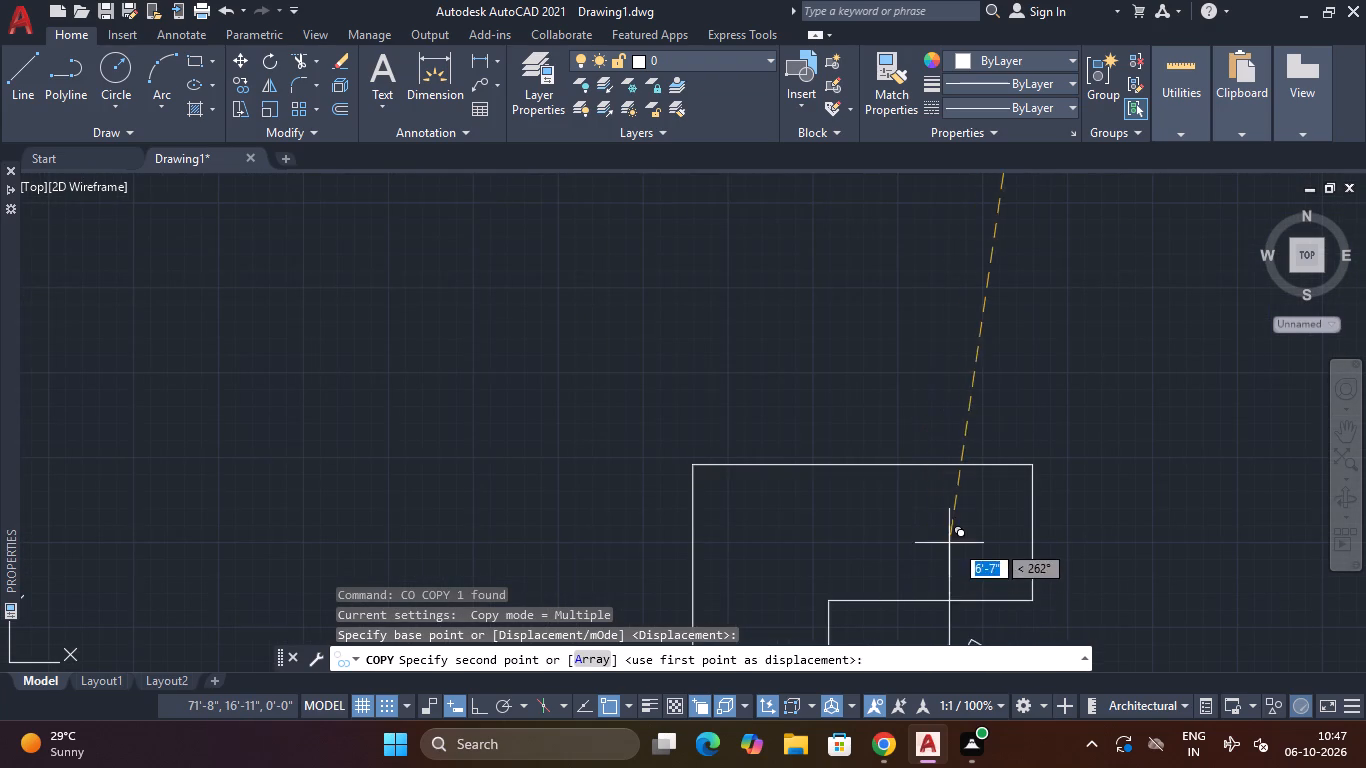
pyautogui.moveTo(954, 543); pyautogui.dragTo(802, 480, button='middle')
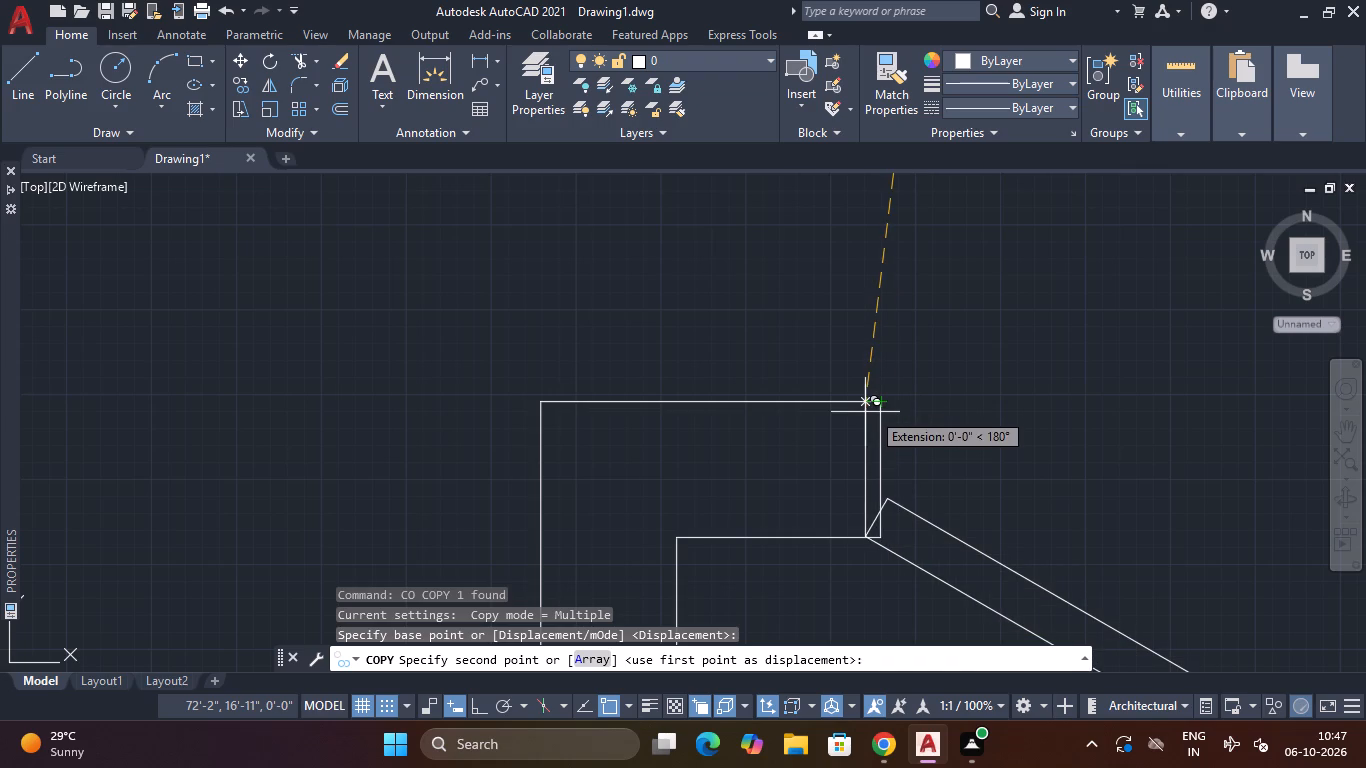
pyautogui.click(882, 402)
pyautogui.scroll(-2, 889, 401)
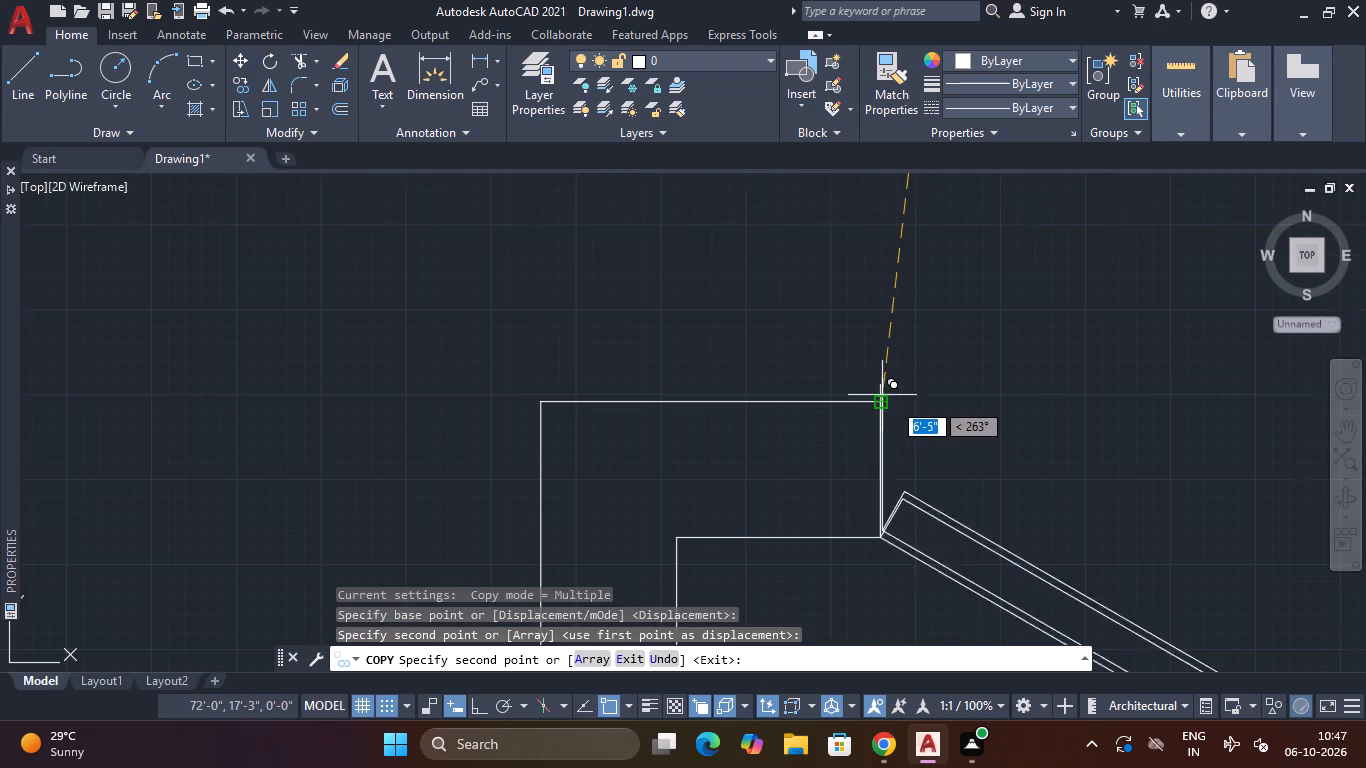
pyautogui.scroll(-3, 892, 401)
pyautogui.press('Escape')
pyautogui.scroll(-1, 902, 492)
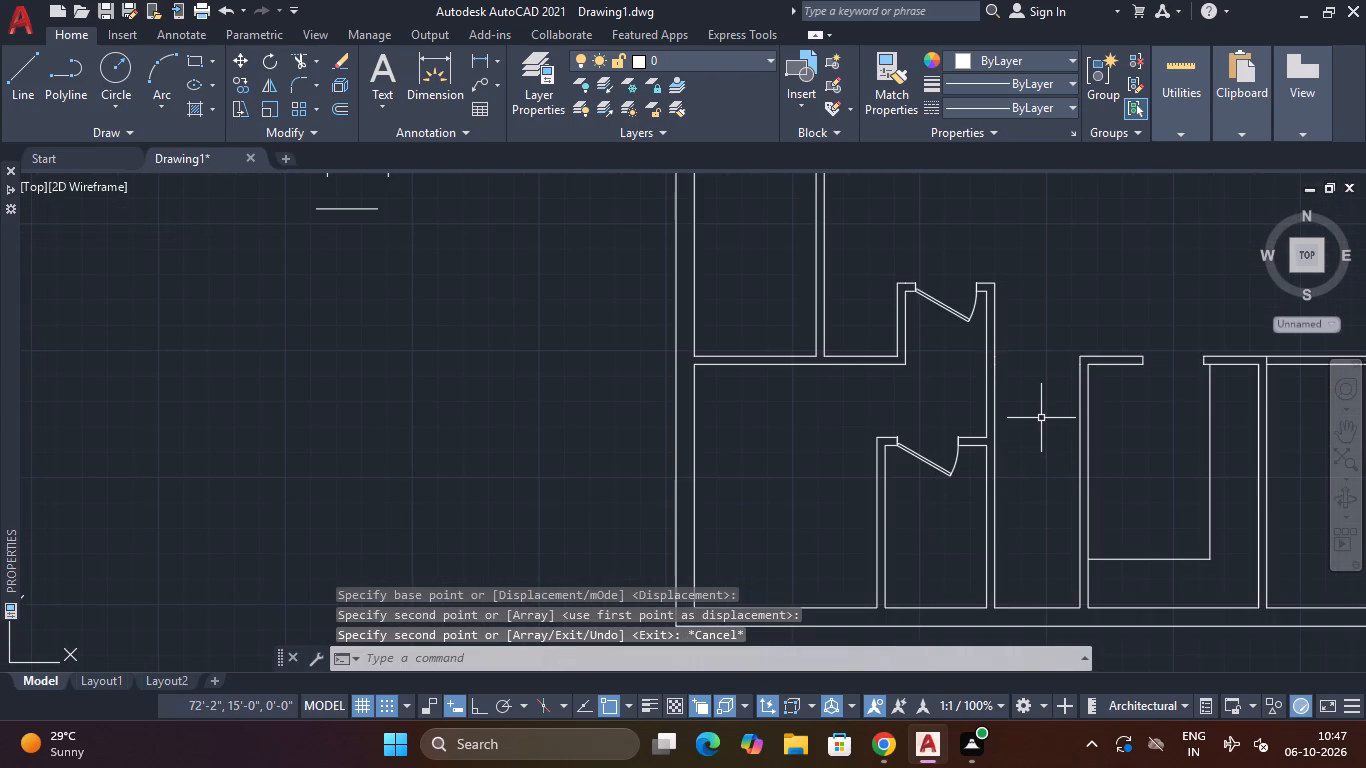
# Draw two short lines across the east outer wall at the southeast room's inner northeast and southeast corners.
pyautogui.moveTo(1040, 418); pyautogui.dragTo(1040, 513, button='middle')
pyautogui.scroll(-3, 1040, 481)
pyautogui.moveTo(1097, 465); pyautogui.dragTo(996, 466, button='middle')
pyautogui.scroll(1, 1036, 519)
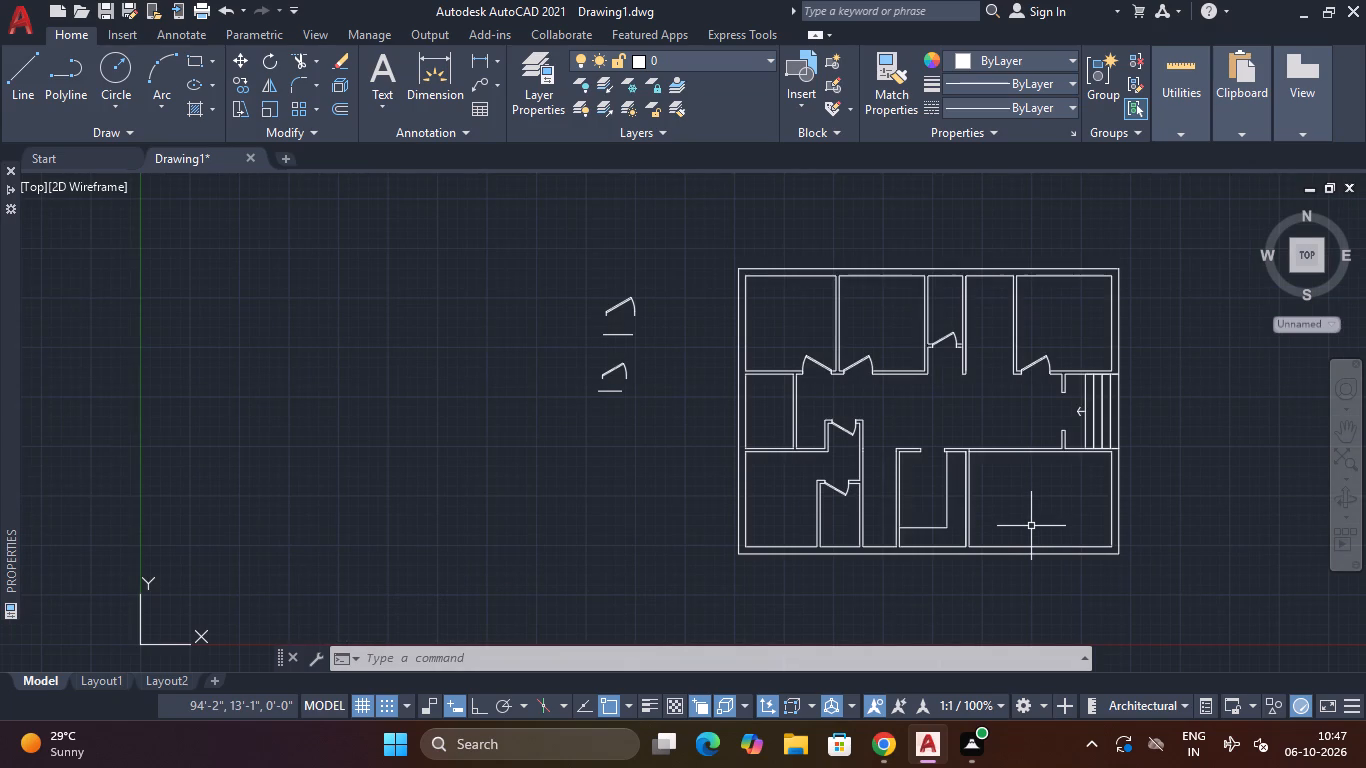
pyautogui.write('l')
pyautogui.press('space')
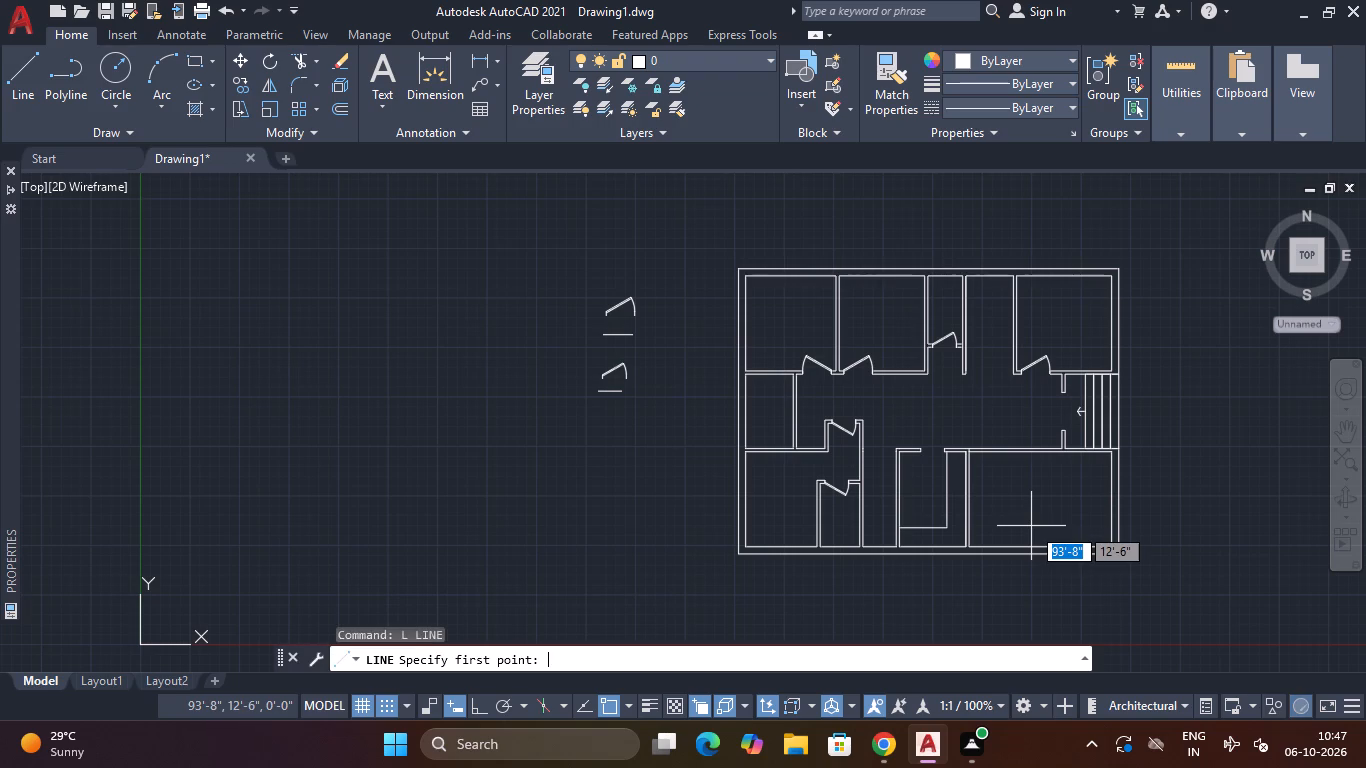
pyautogui.scroll(4, 1099, 472)
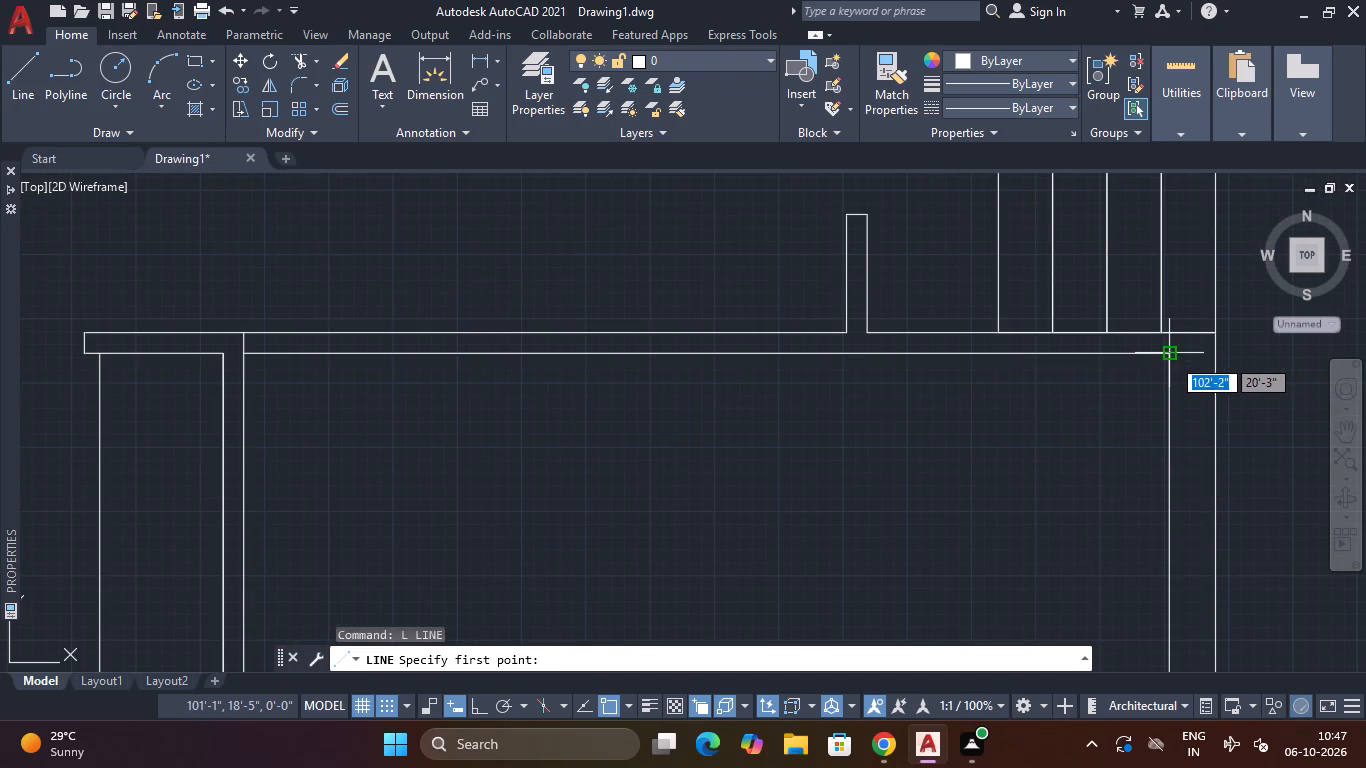
pyautogui.click(1170, 357)
pyautogui.click(1212, 358)
pyautogui.press('Escape')
pyautogui.scroll(-2, 1245, 411)
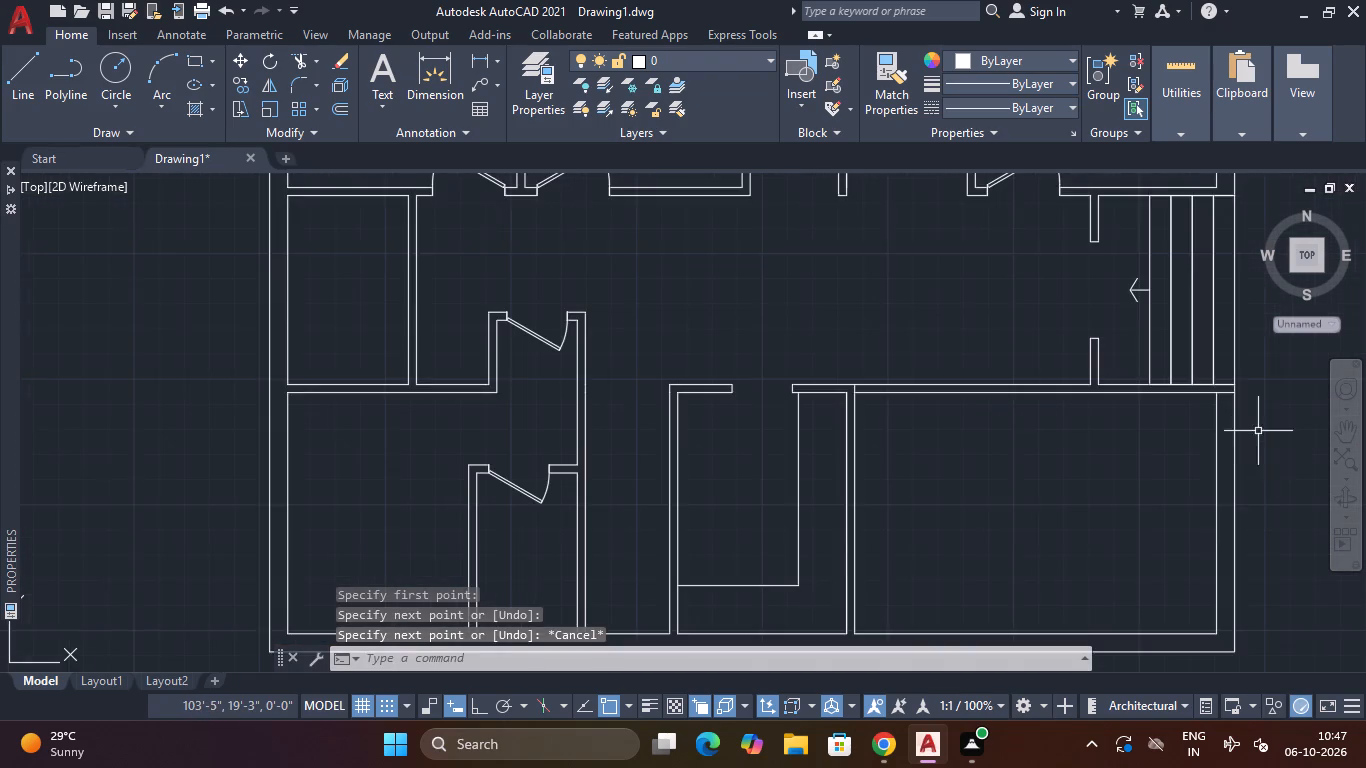
pyautogui.moveTo(1278, 467); pyautogui.dragTo(1276, 348, button='middle')
pyautogui.press('space')
pyautogui.scroll(2, 1223, 514)
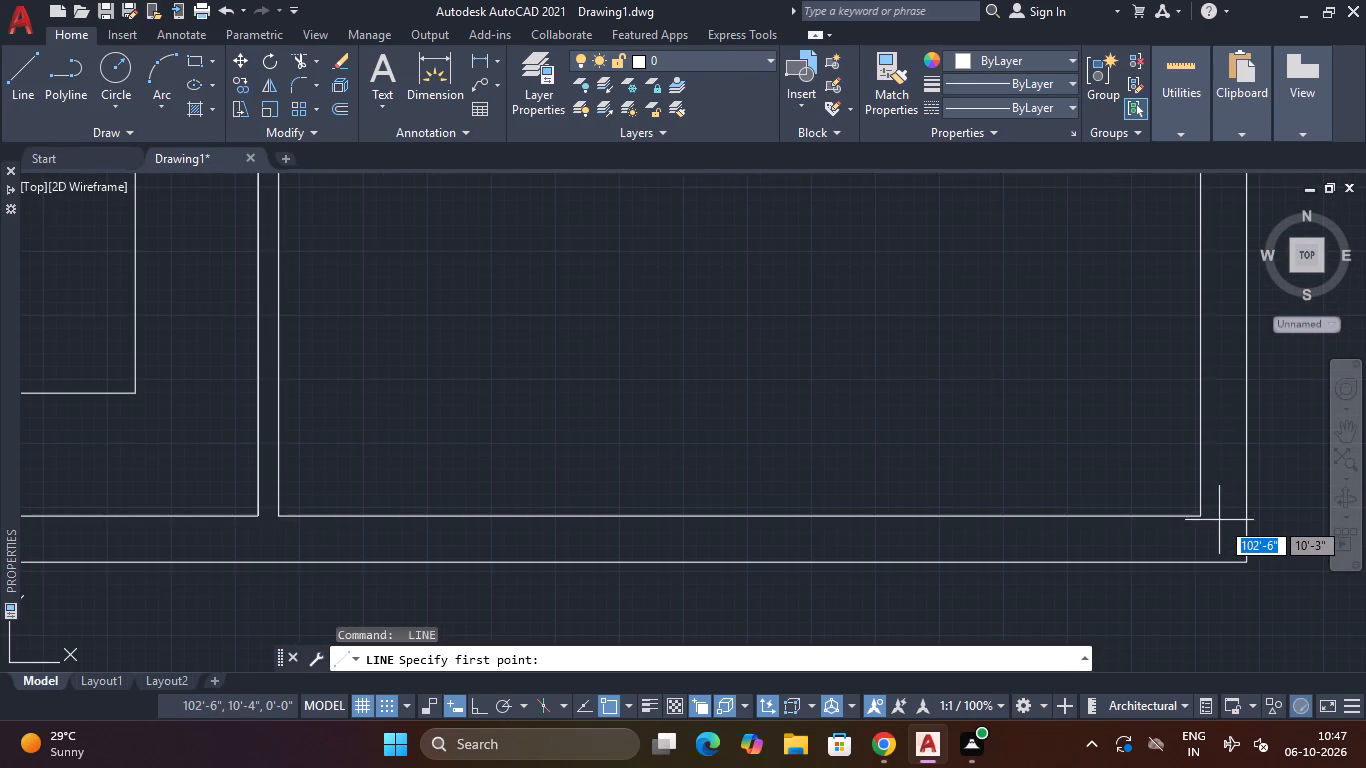
pyautogui.click(1206, 519)
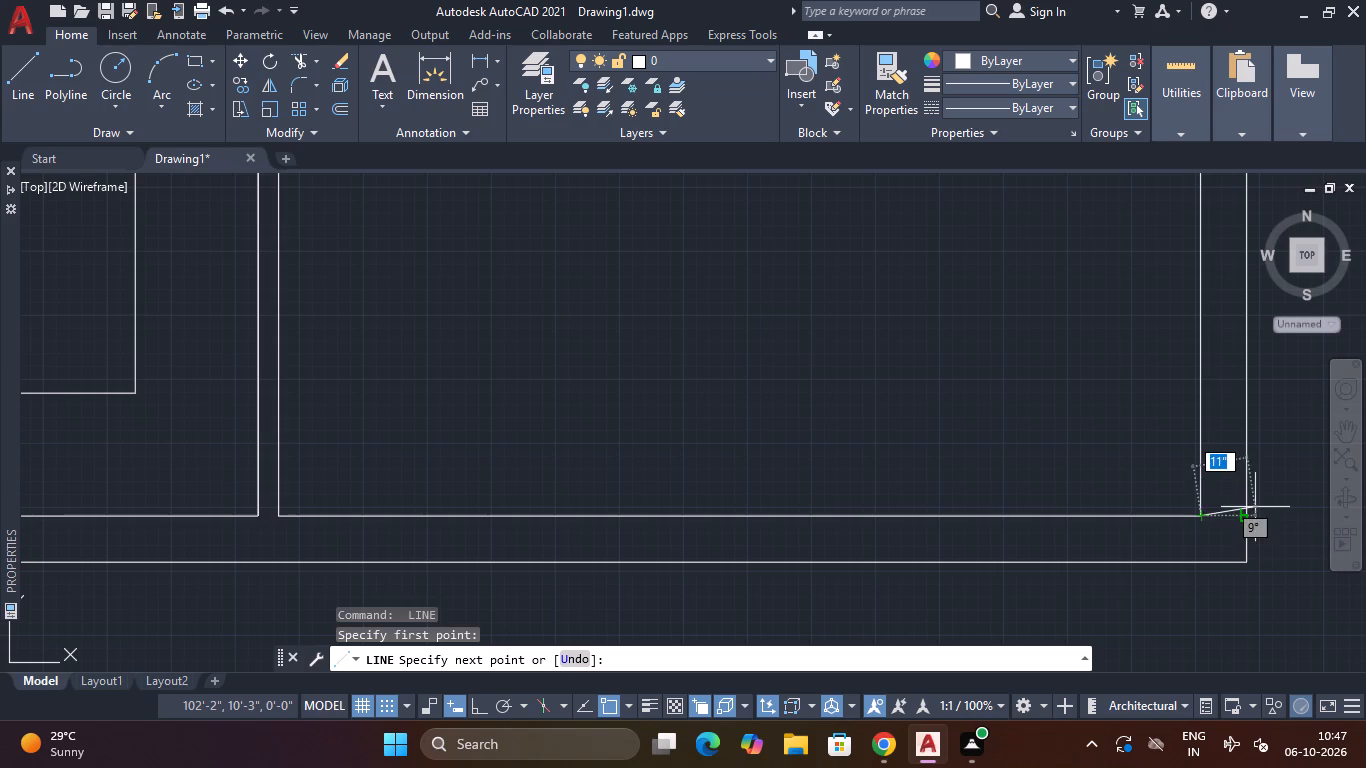
pyautogui.click(1250, 521)
pyautogui.press('Escape')
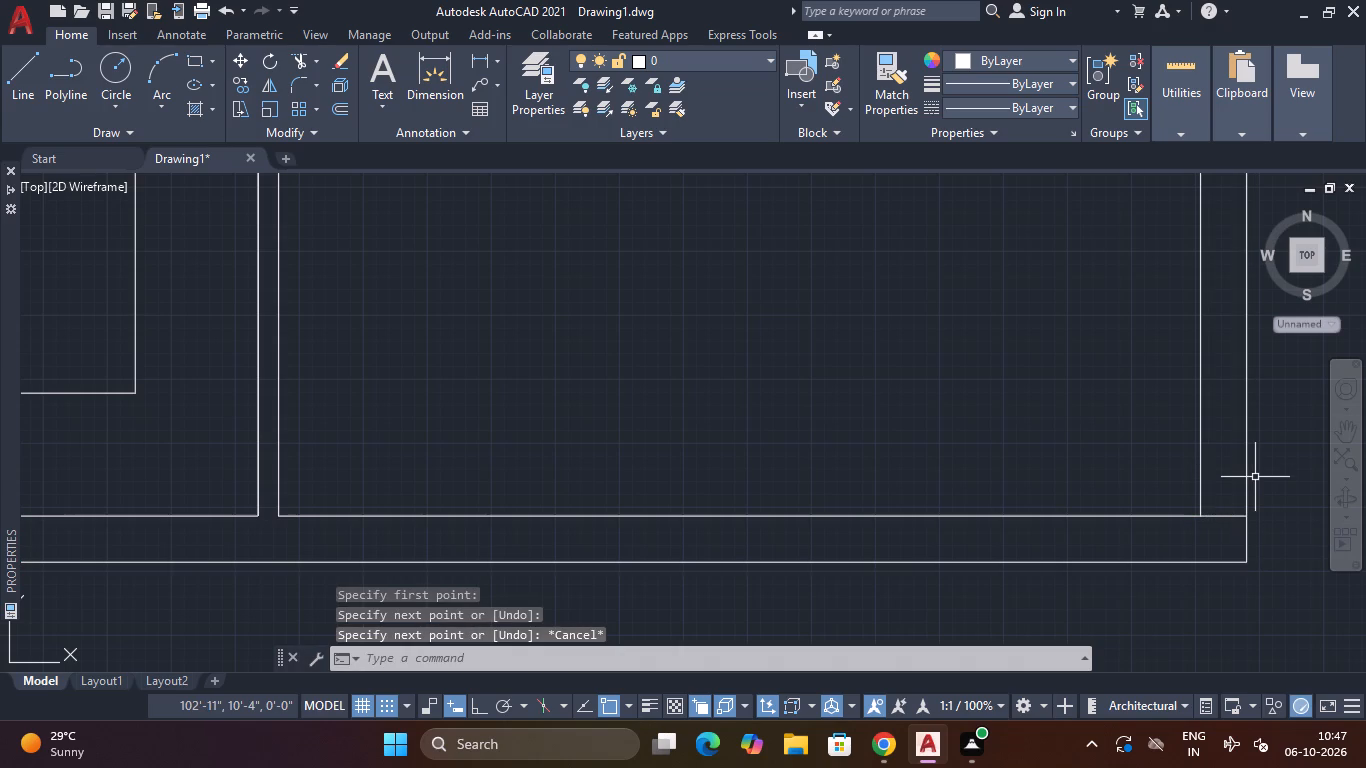
# Trim both east wall lines between the two cross lines to leave the southeast room open on its east side.
pyautogui.write('tr')
pyautogui.press('space')
pyautogui.click(1264, 417)
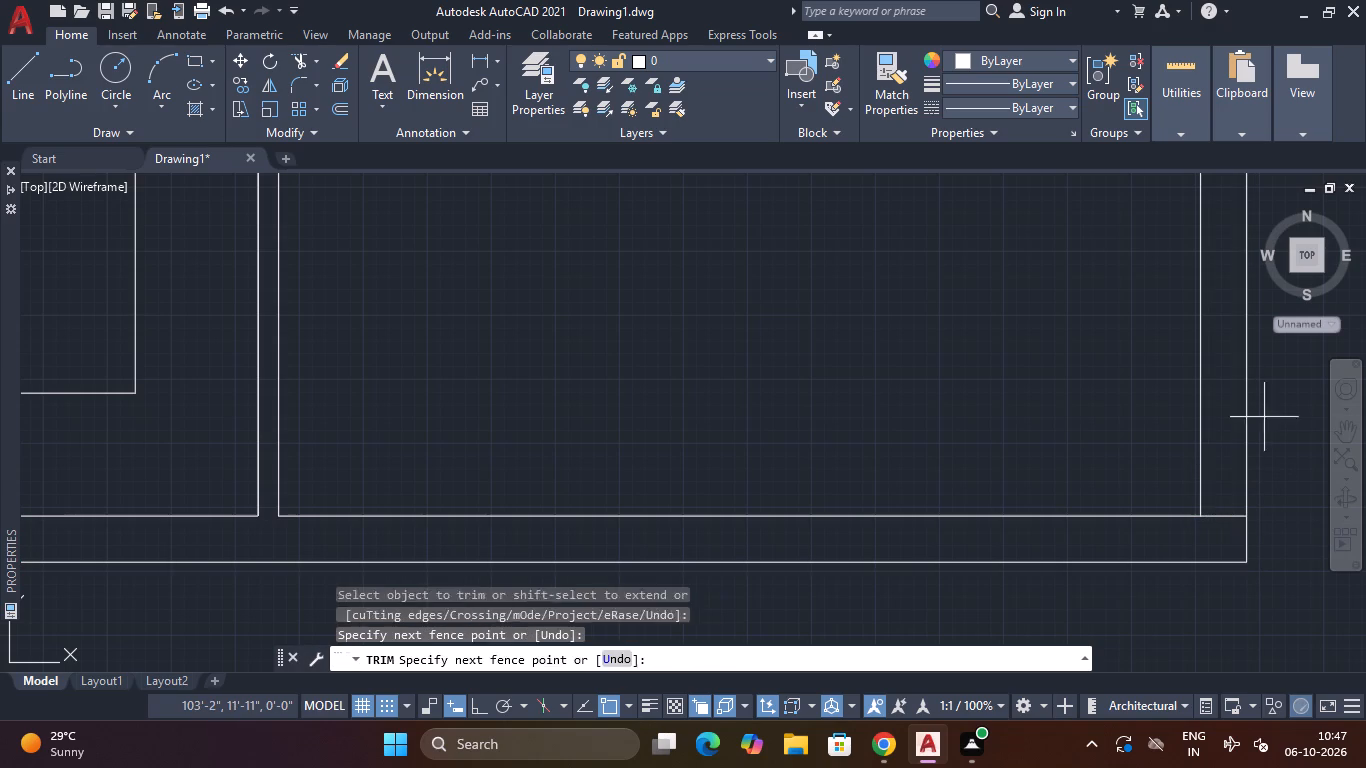
pyautogui.click(1107, 455)
pyautogui.scroll(-5, 1142, 470)
pyautogui.moveTo(1111, 429); pyautogui.dragTo(1104, 555, button='middle')
pyautogui.press('Escape')
pyautogui.press('Escape')
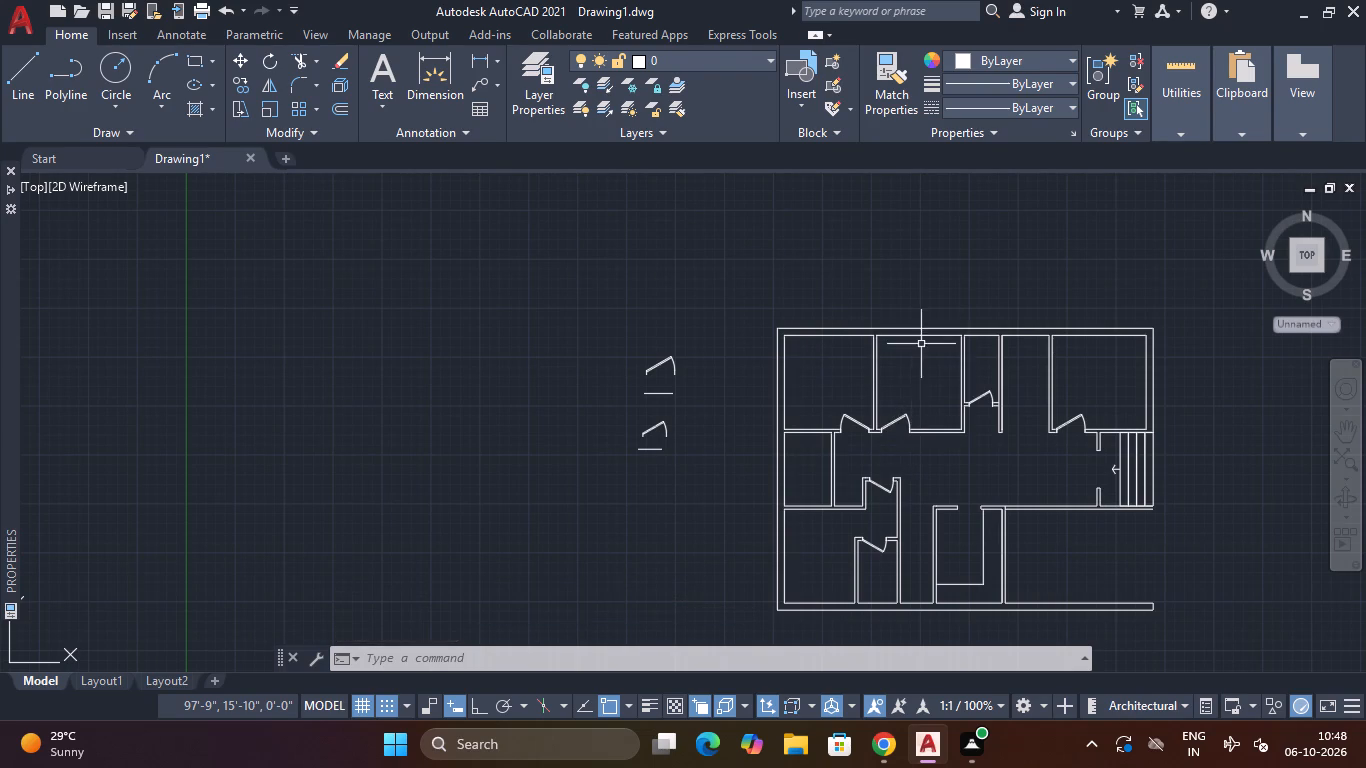
# Join the wall lines of the whole plan, including door jambs, kitchen counter and entrance steps but not the door leaves, into polylines.
pyautogui.click(1195, 328)
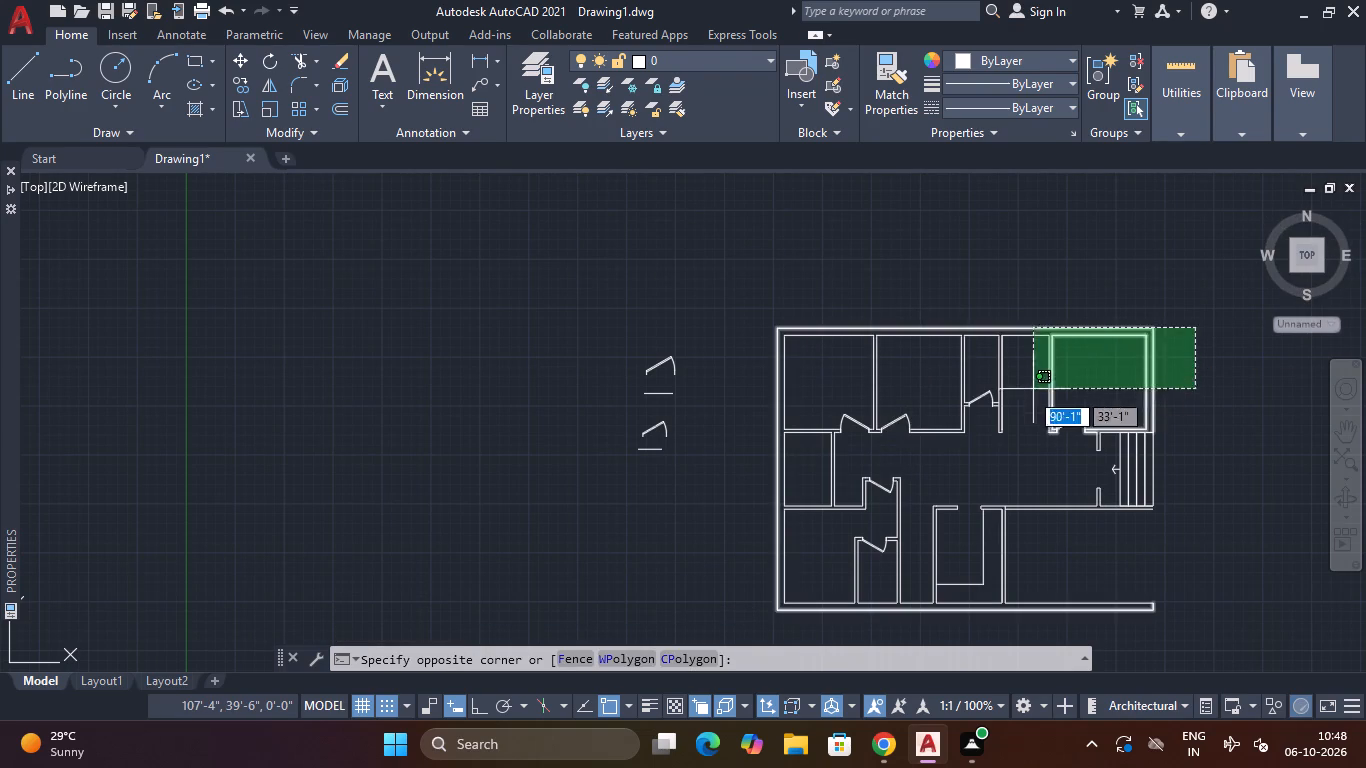
pyautogui.click(780, 368)
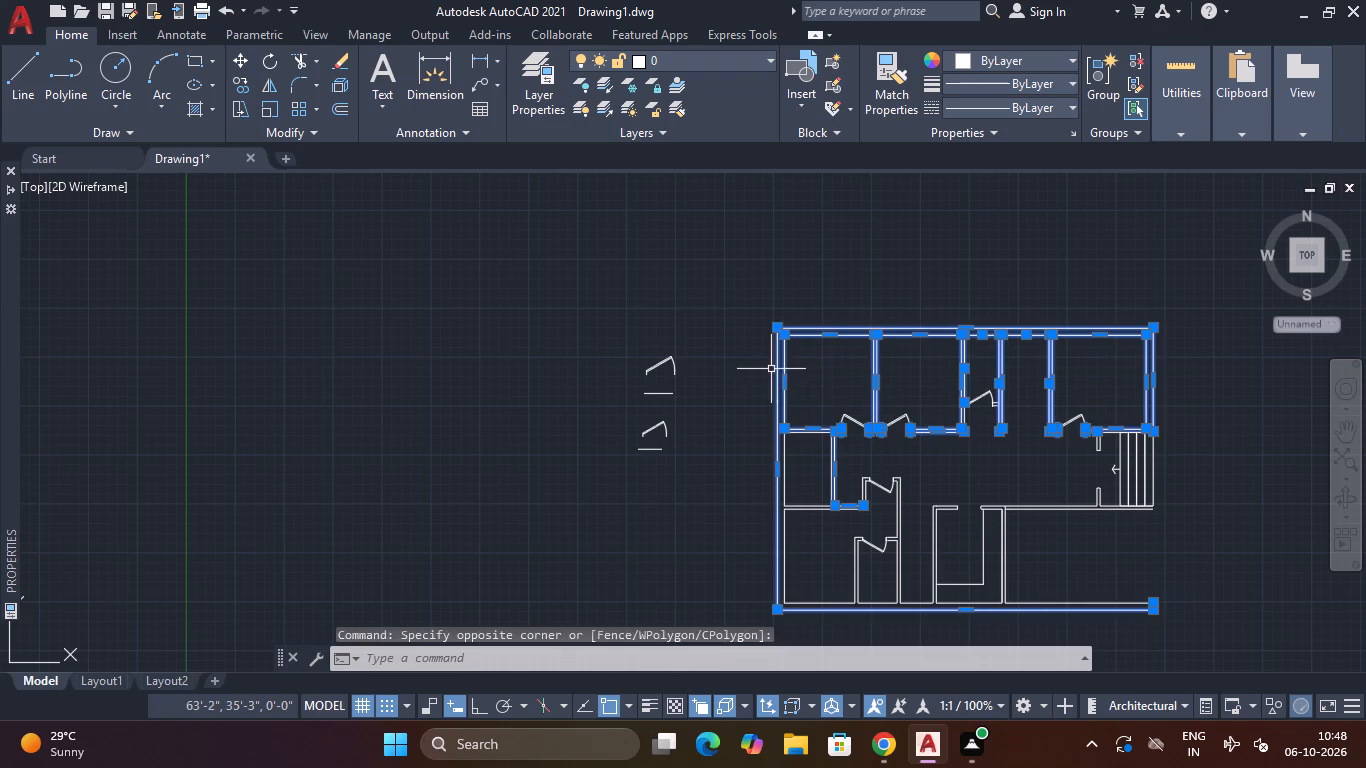
pyautogui.click(807, 474)
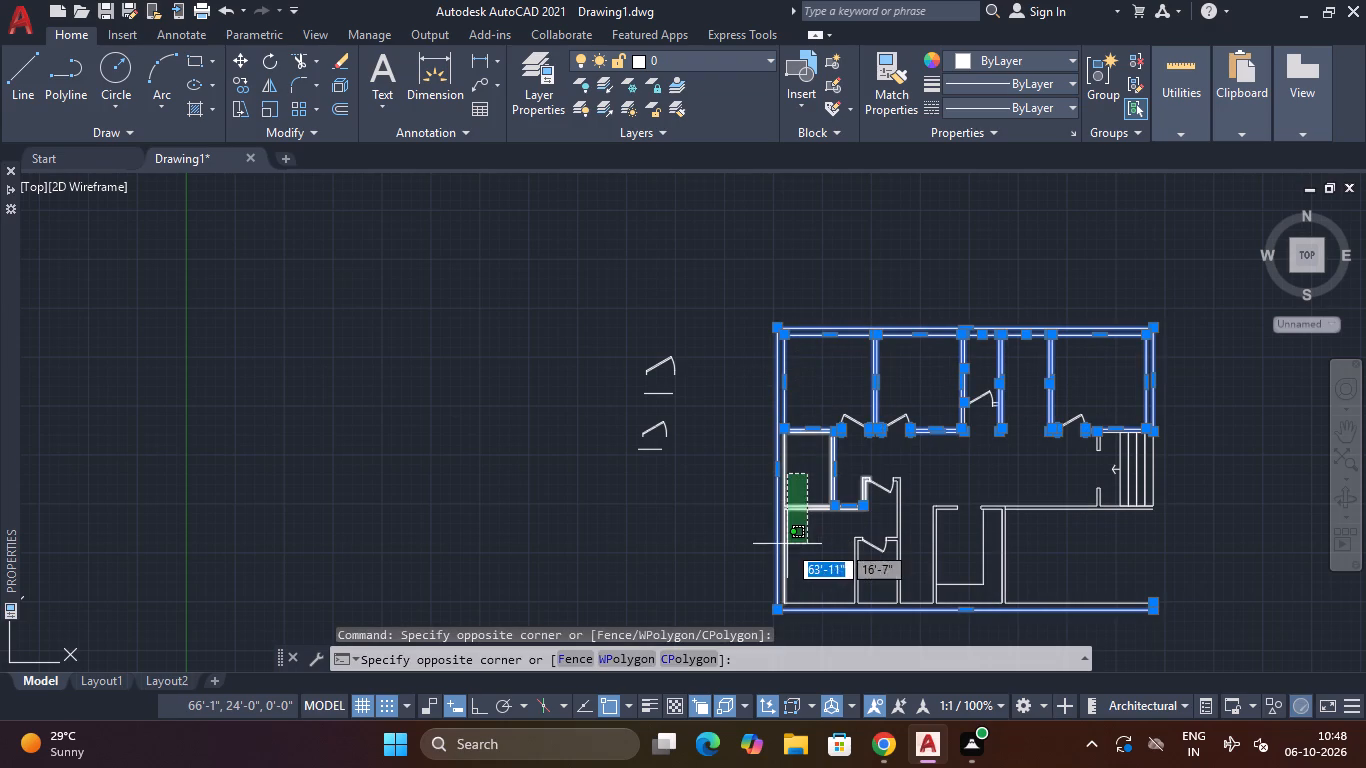
pyautogui.click(780, 552)
pyautogui.moveTo(1172, 561); pyautogui.dragTo(1146, 564)
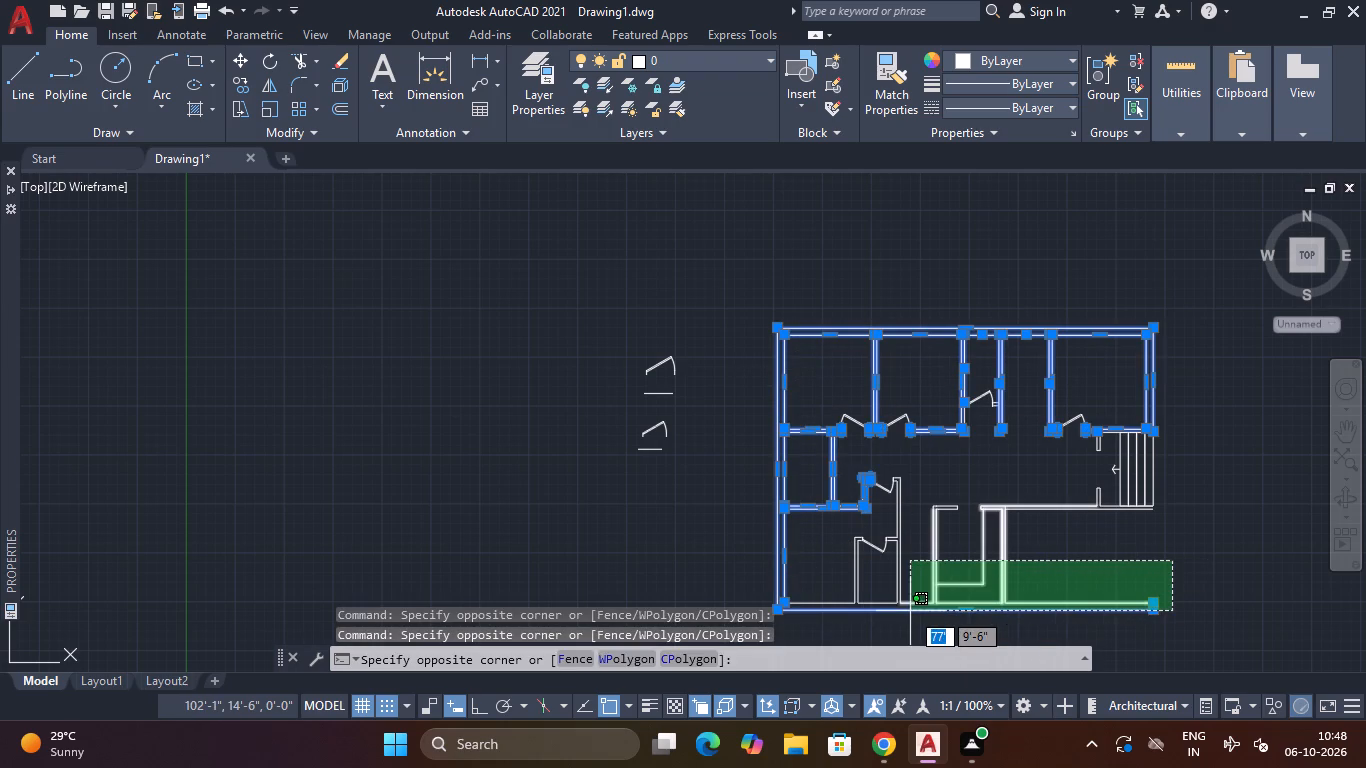
pyautogui.click(842, 614)
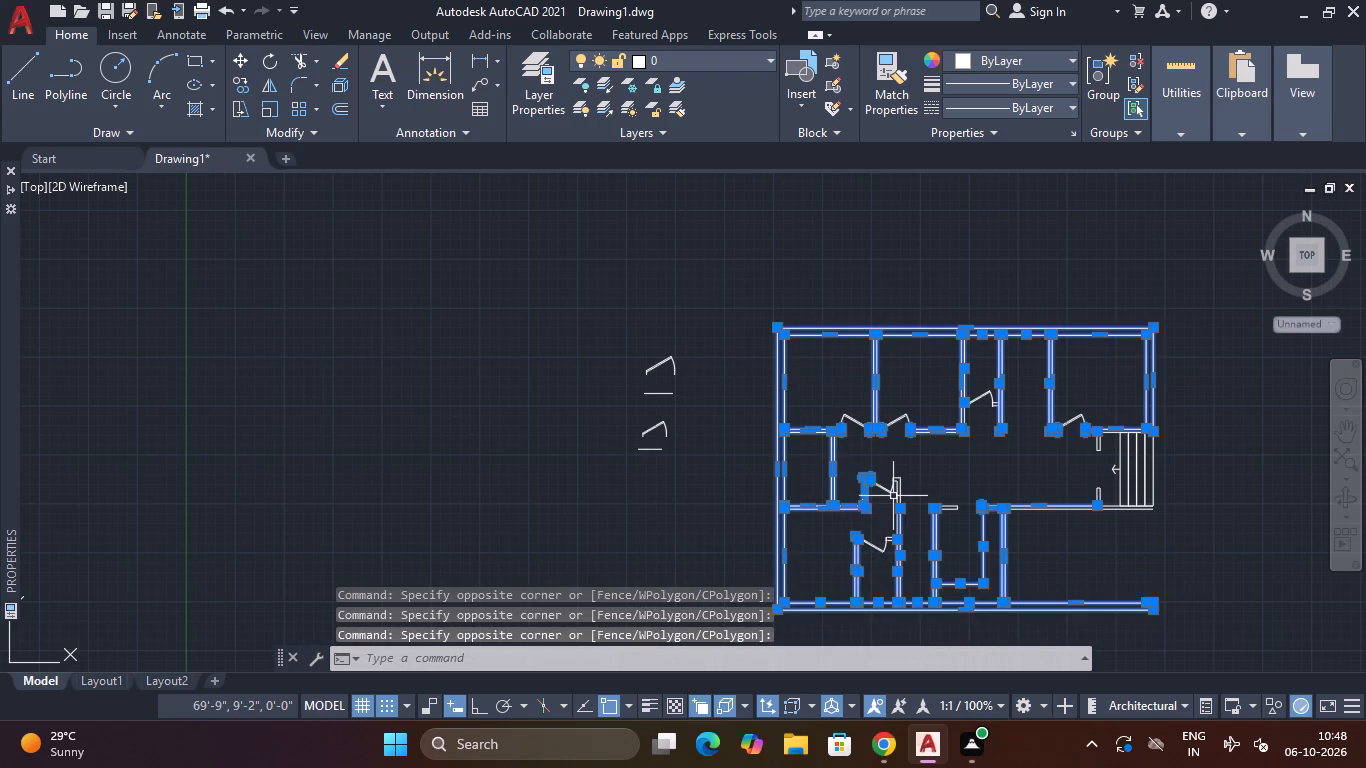
pyautogui.scroll(3, 893, 496)
pyautogui.click(955, 468)
pyautogui.click(897, 503)
pyautogui.scroll(2, 891, 409)
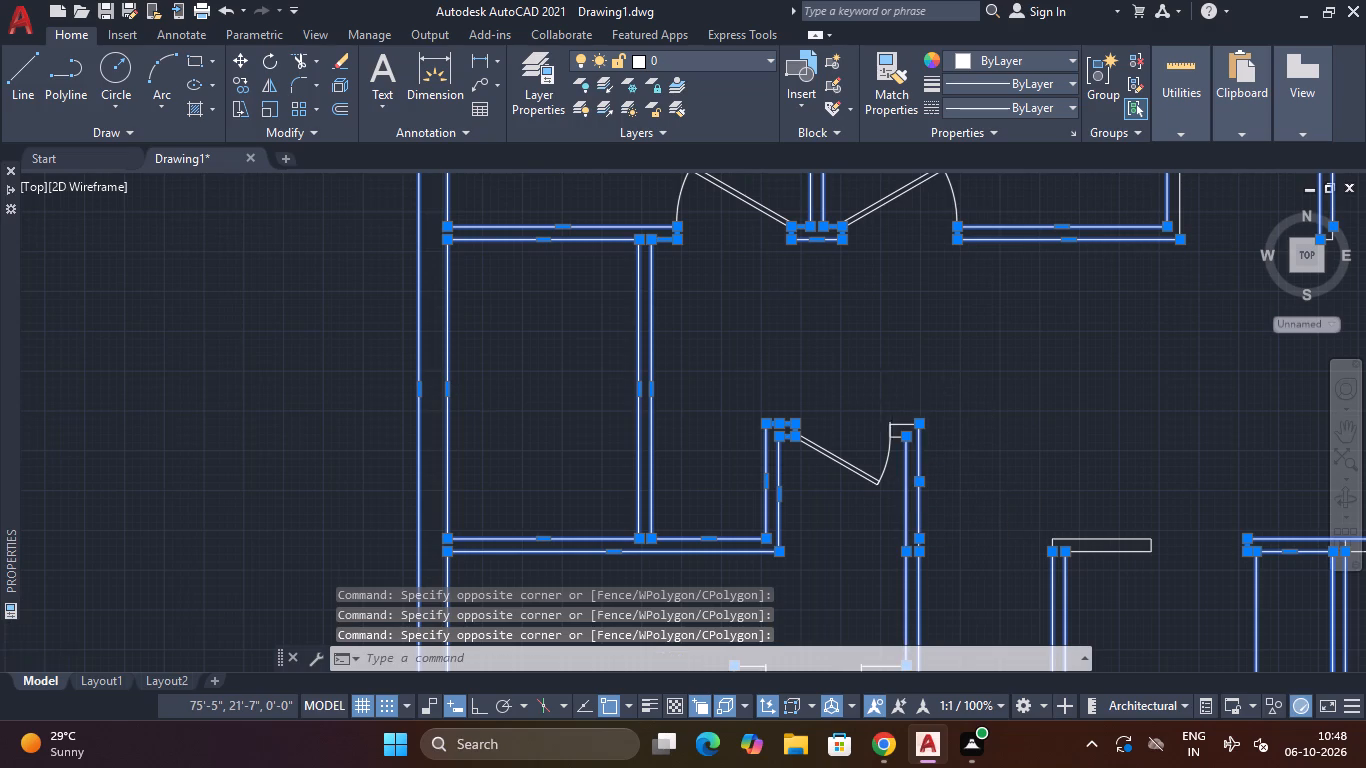
pyautogui.scroll(2, 891, 410)
pyautogui.click(942, 443)
pyautogui.click(917, 593)
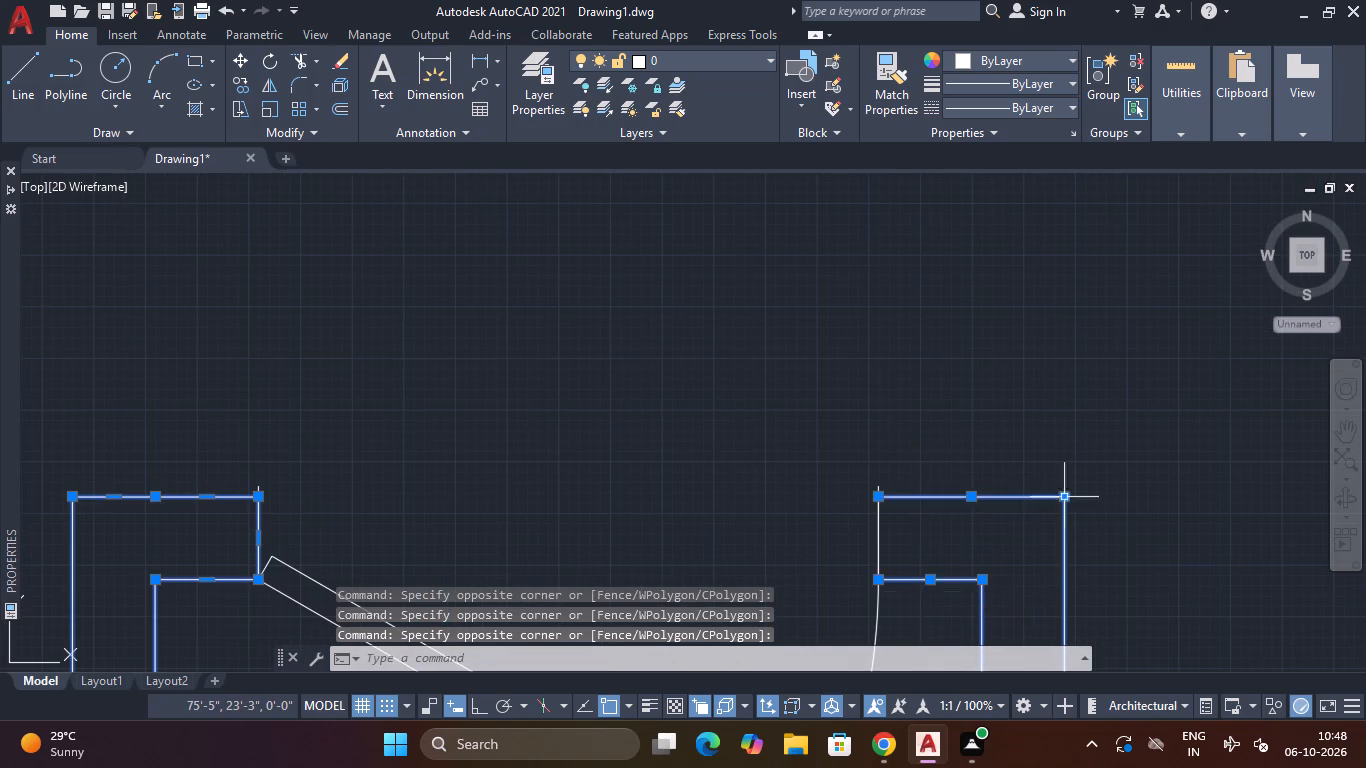
pyautogui.scroll(-5, 1098, 450)
pyautogui.moveTo(1119, 457); pyautogui.dragTo(991, 410, button='middle')
pyautogui.click(1133, 466)
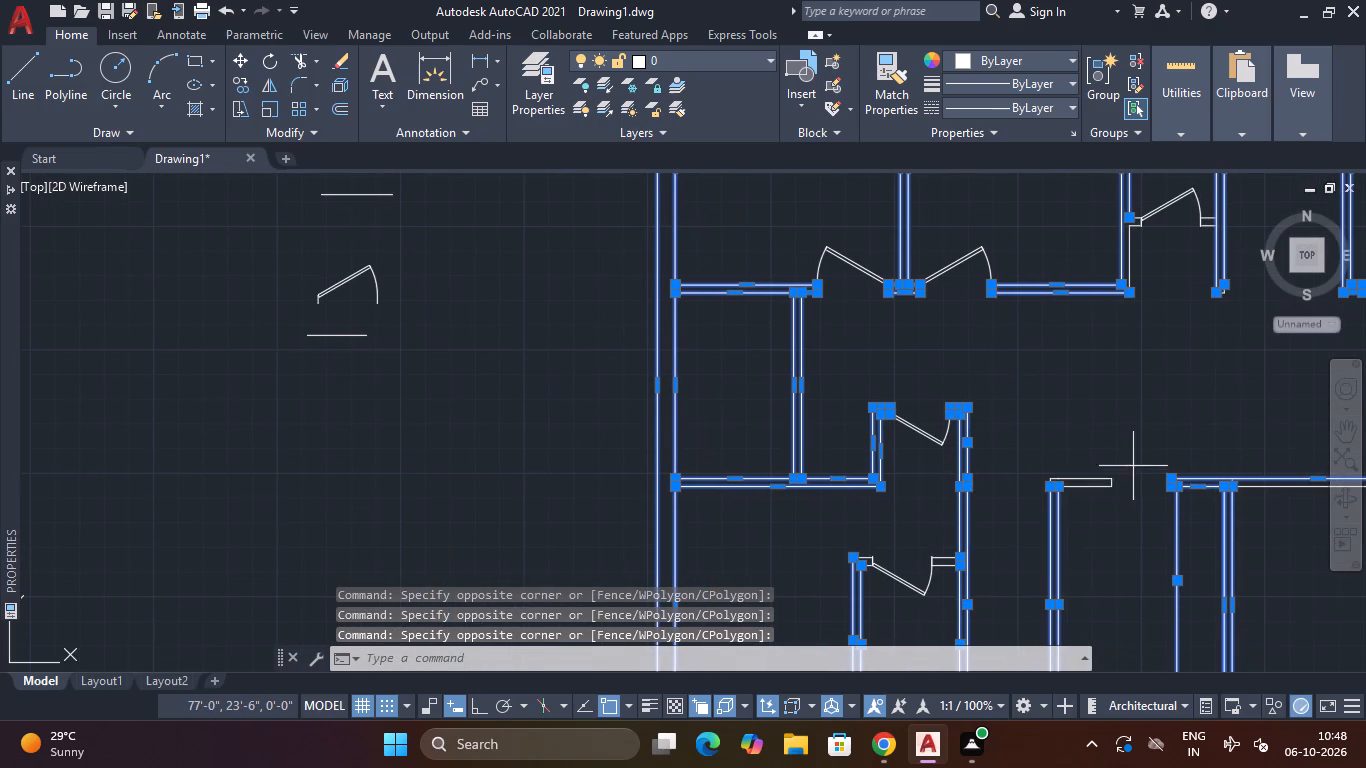
pyautogui.click(1032, 538)
pyautogui.scroll(-3, 1118, 489)
pyautogui.scroll(4, 1166, 484)
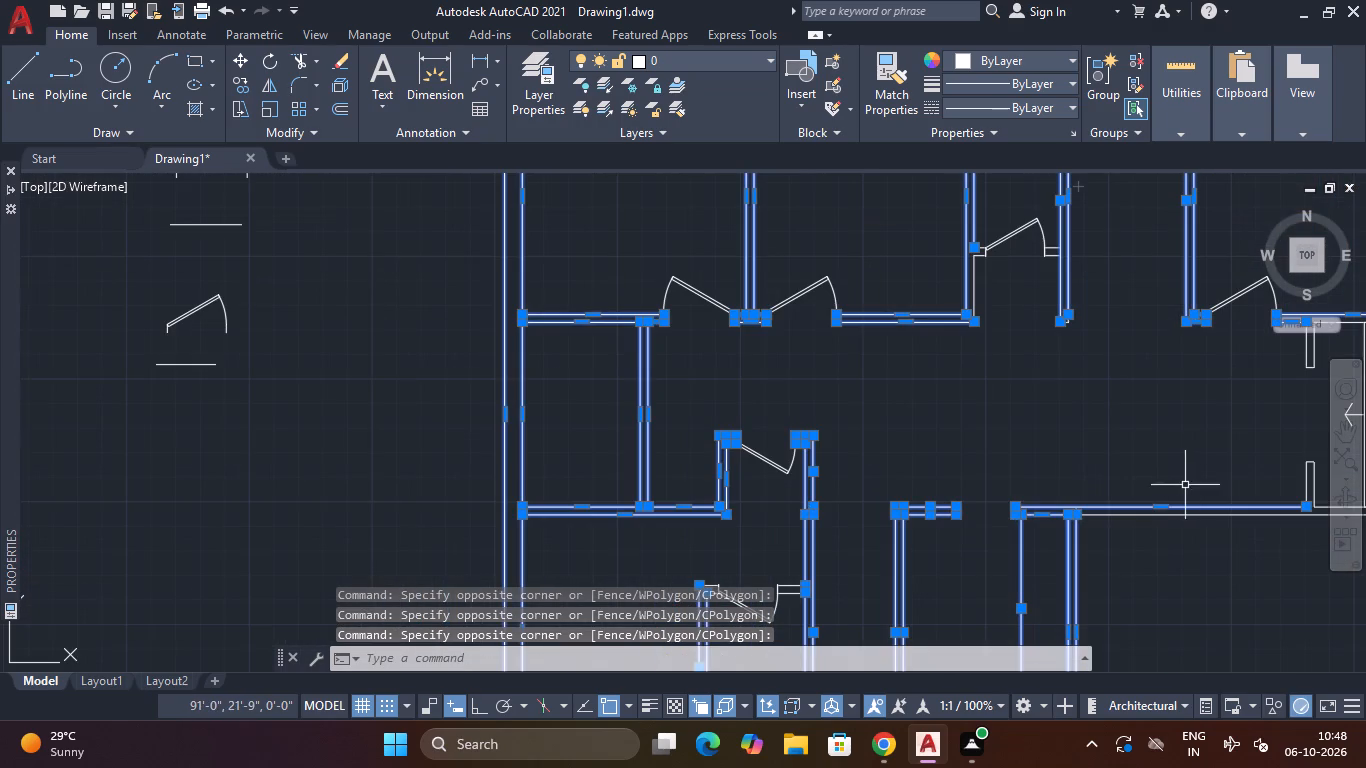
pyautogui.click(1192, 485)
pyautogui.click(1155, 546)
pyautogui.scroll(-4, 1162, 541)
pyautogui.moveTo(1174, 499); pyautogui.dragTo(1073, 501, button='middle')
pyautogui.scroll(5, 1075, 519)
pyautogui.scroll(-1, 1113, 575)
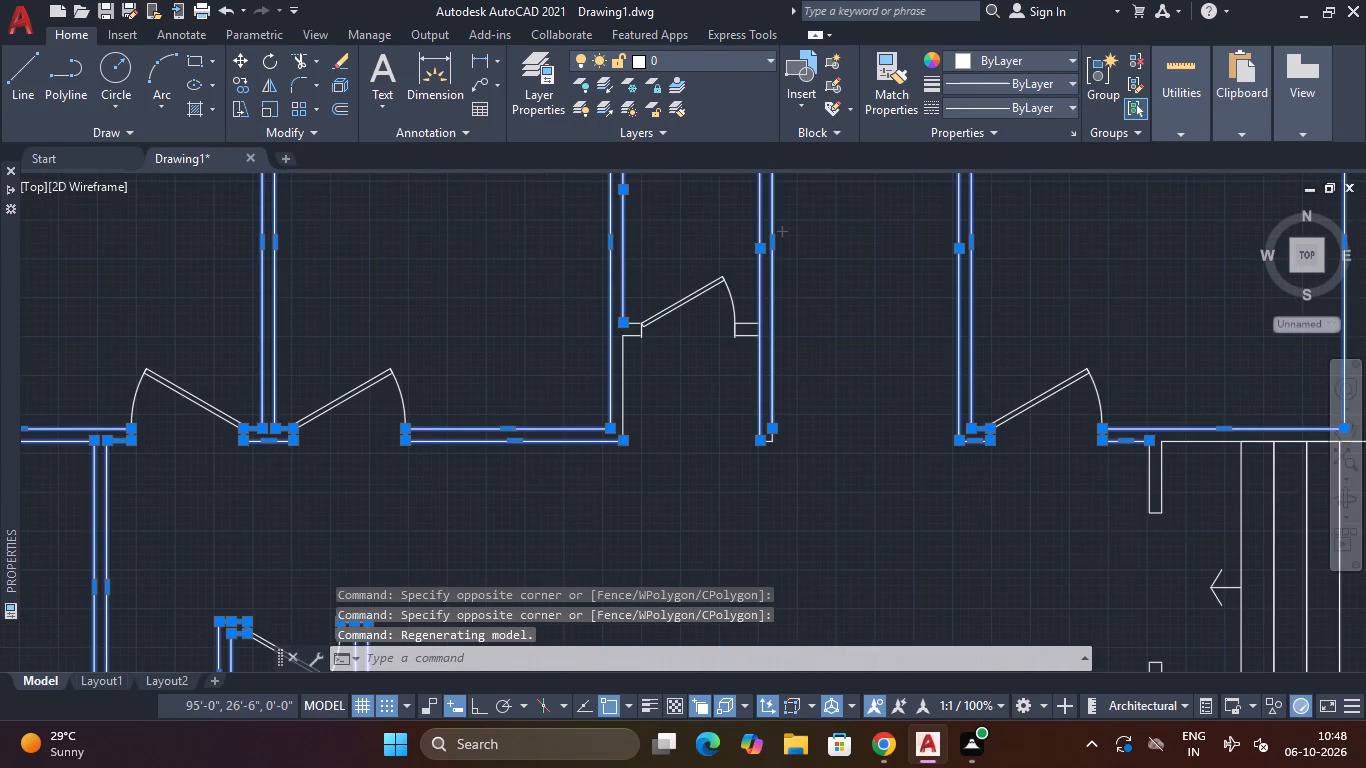
pyautogui.moveTo(1106, 573); pyautogui.dragTo(984, 480, button='middle')
pyautogui.click(1166, 477)
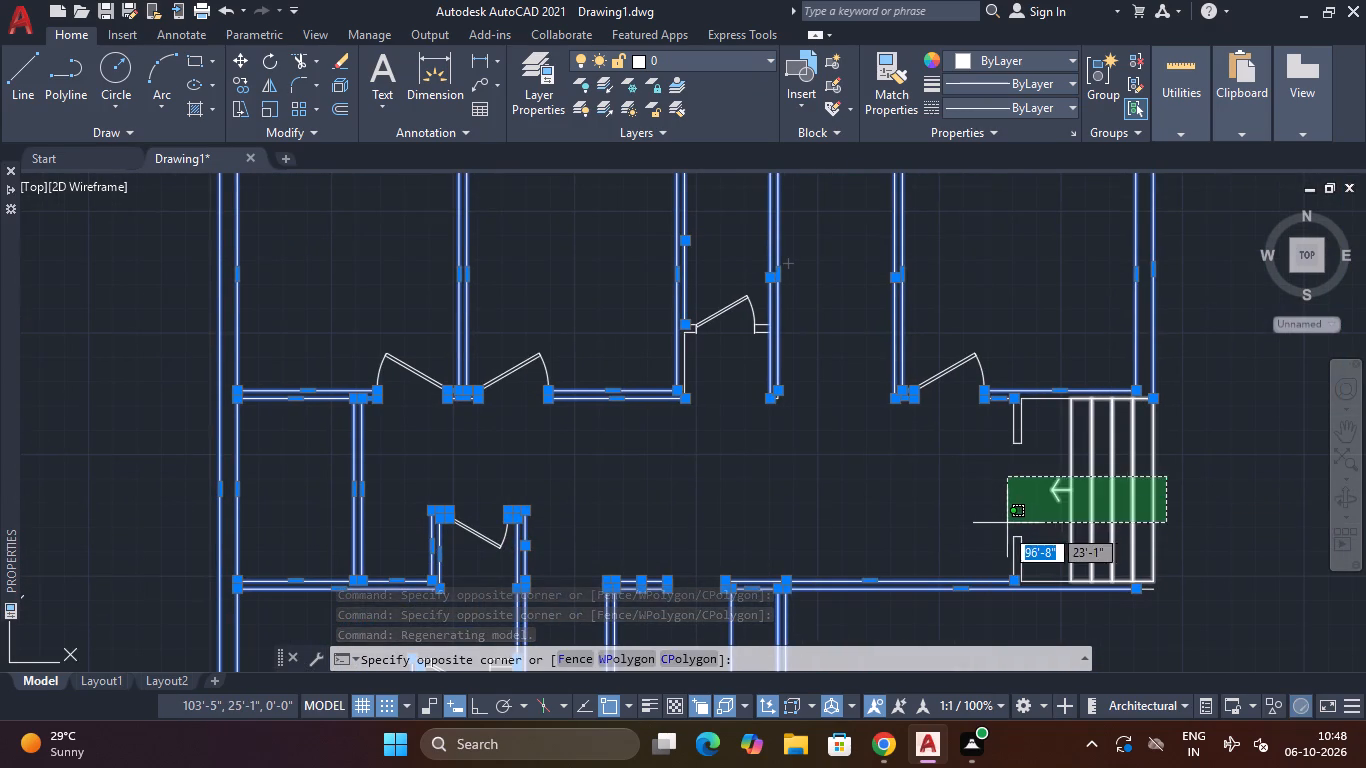
pyautogui.click(984, 561)
pyautogui.moveTo(1038, 352); pyautogui.dragTo(1038, 369)
pyautogui.click(1004, 483)
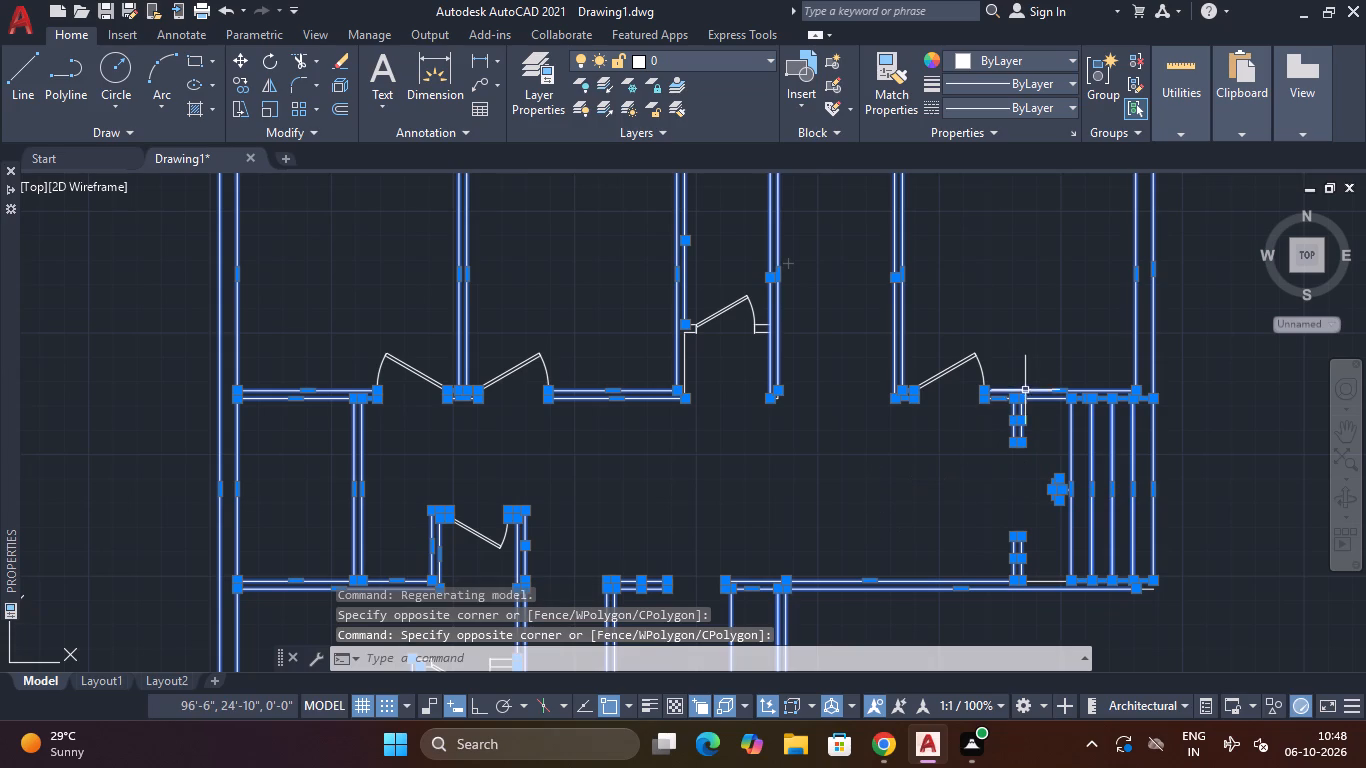
pyautogui.scroll(4, 768, 334)
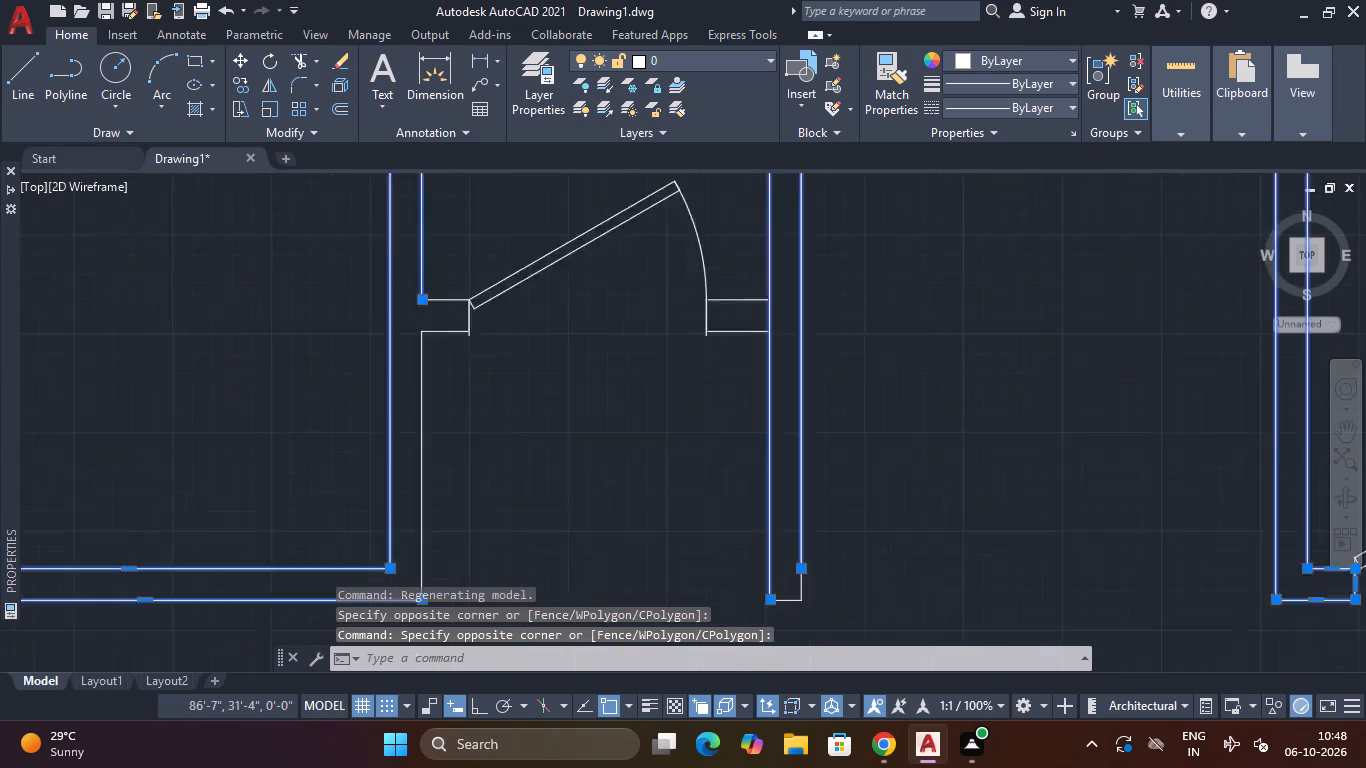
pyautogui.scroll(1, 774, 328)
pyautogui.click(682, 207)
pyautogui.click(657, 413)
pyautogui.scroll(-3, 663, 411)
pyautogui.moveTo(603, 399); pyautogui.dragTo(733, 346, button='middle')
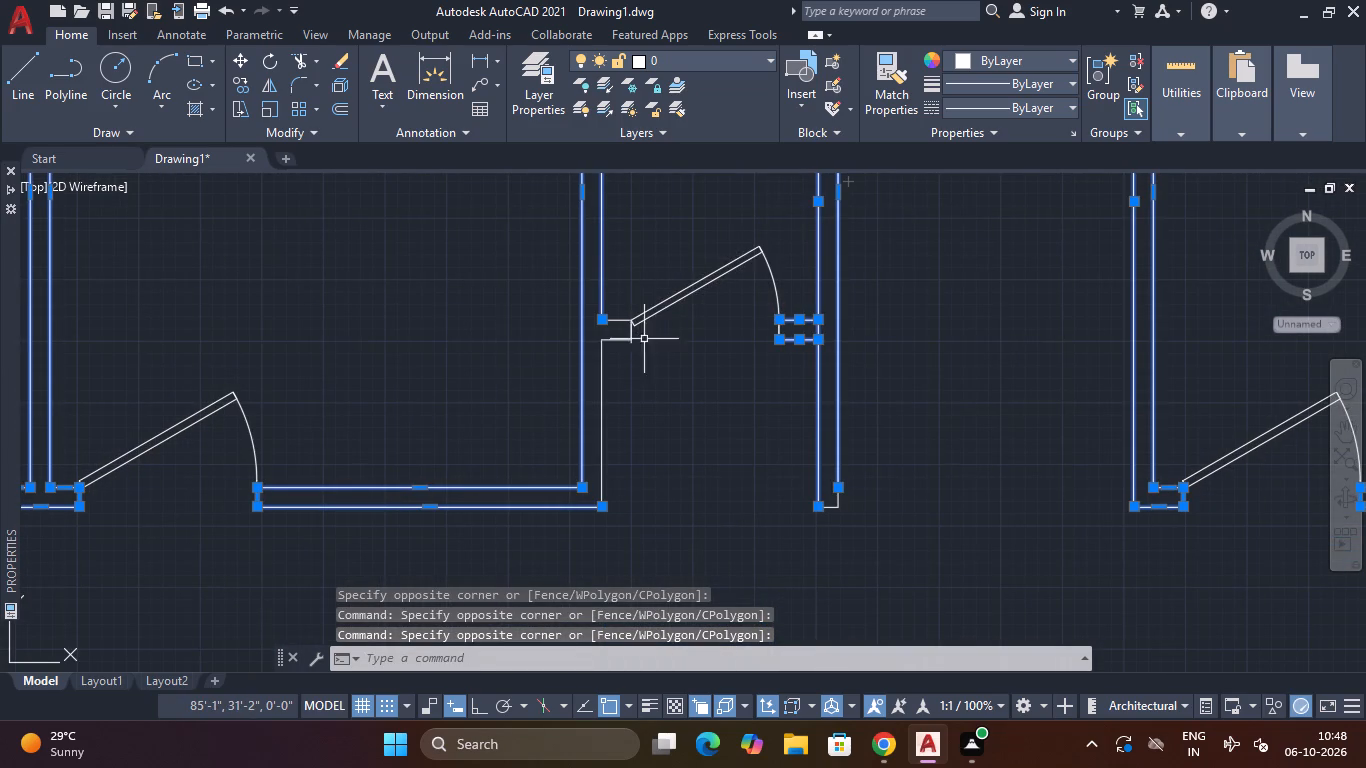
pyautogui.scroll(3, 624, 300)
pyautogui.moveTo(624, 304); pyautogui.dragTo(615, 320)
pyautogui.click(519, 522)
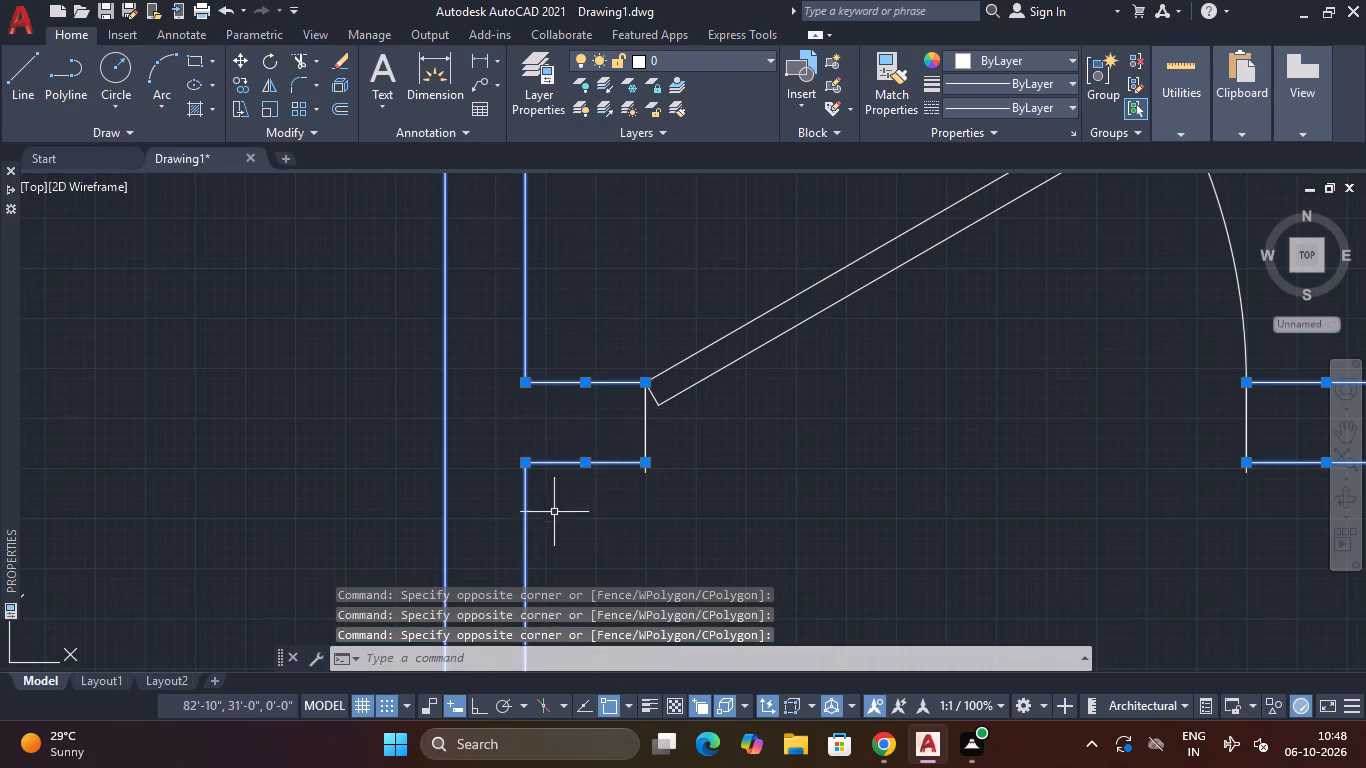
pyautogui.scroll(-4, 562, 509)
pyautogui.moveTo(631, 513); pyautogui.dragTo(775, 254, button='middle')
pyautogui.scroll(-4, 781, 255)
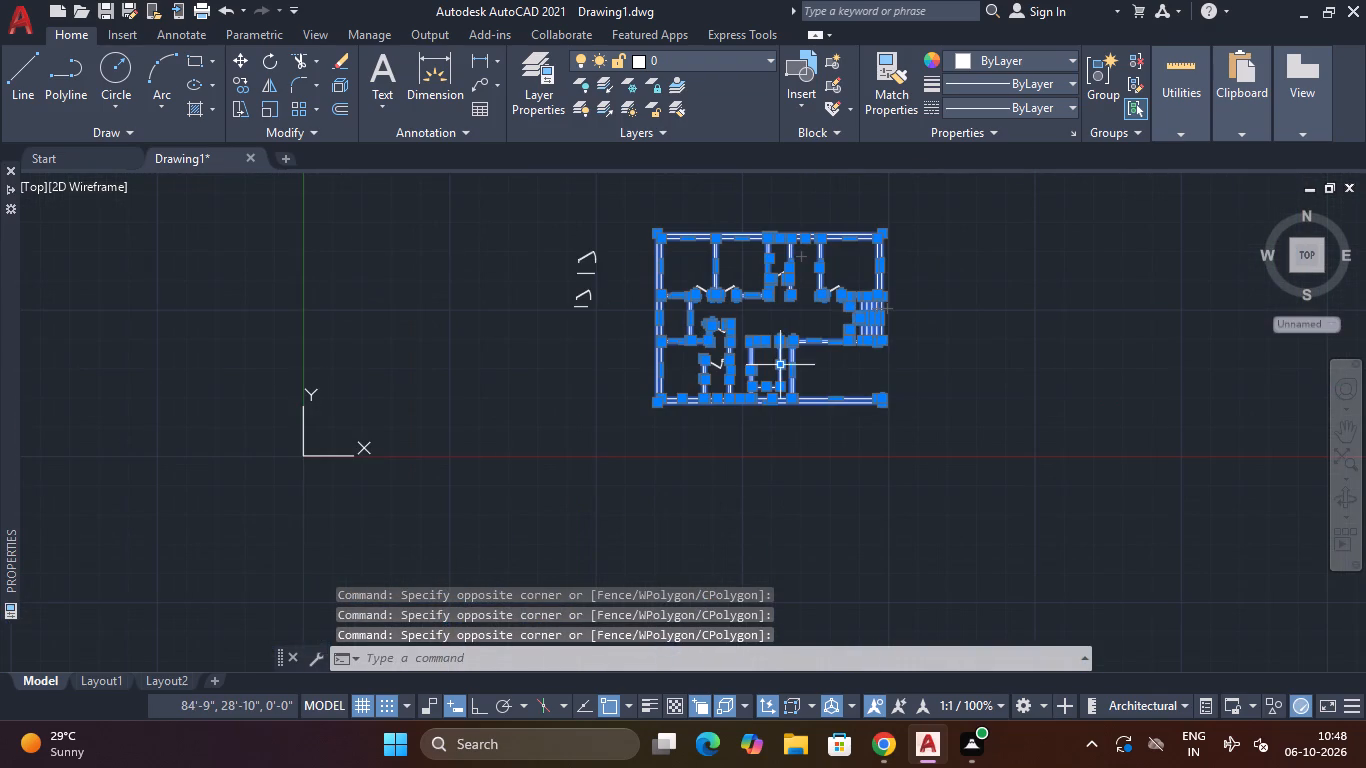
pyautogui.scroll(2, 789, 332)
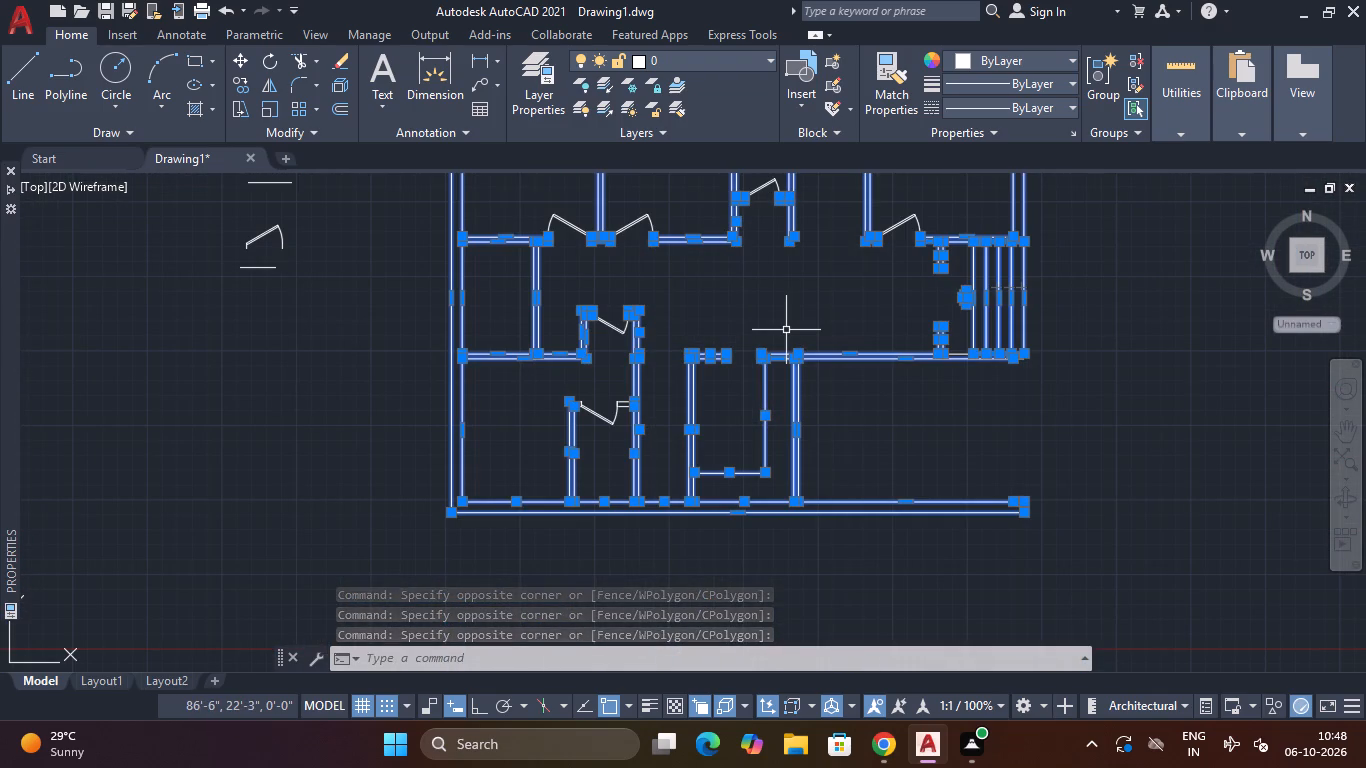
pyautogui.write('j')
pyautogui.press('space')
# Hatch the connected outer and inner walls with the Solid pattern in dark grey 99,100,102.
pyautogui.scroll(1, 786, 330)
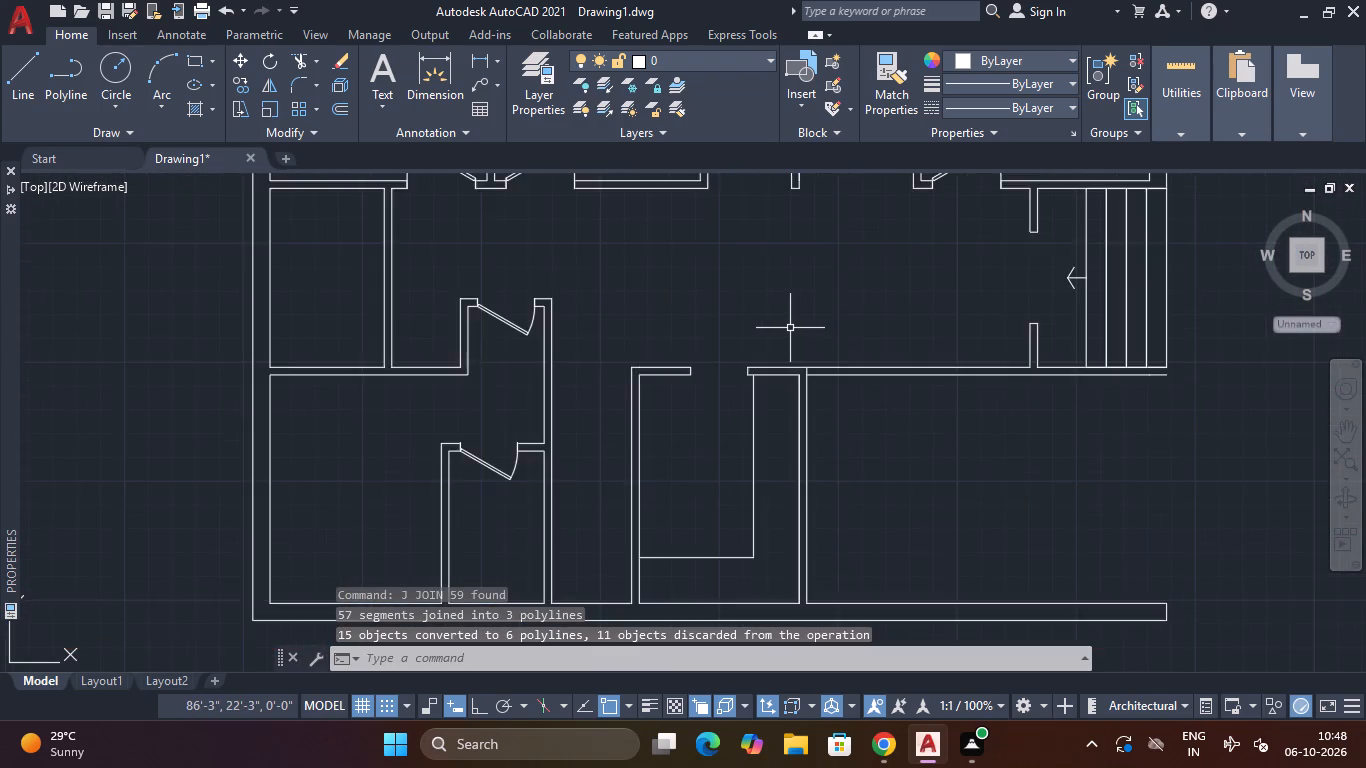
pyautogui.scroll(-3, 791, 327)
pyautogui.write('h')
pyautogui.press('space')
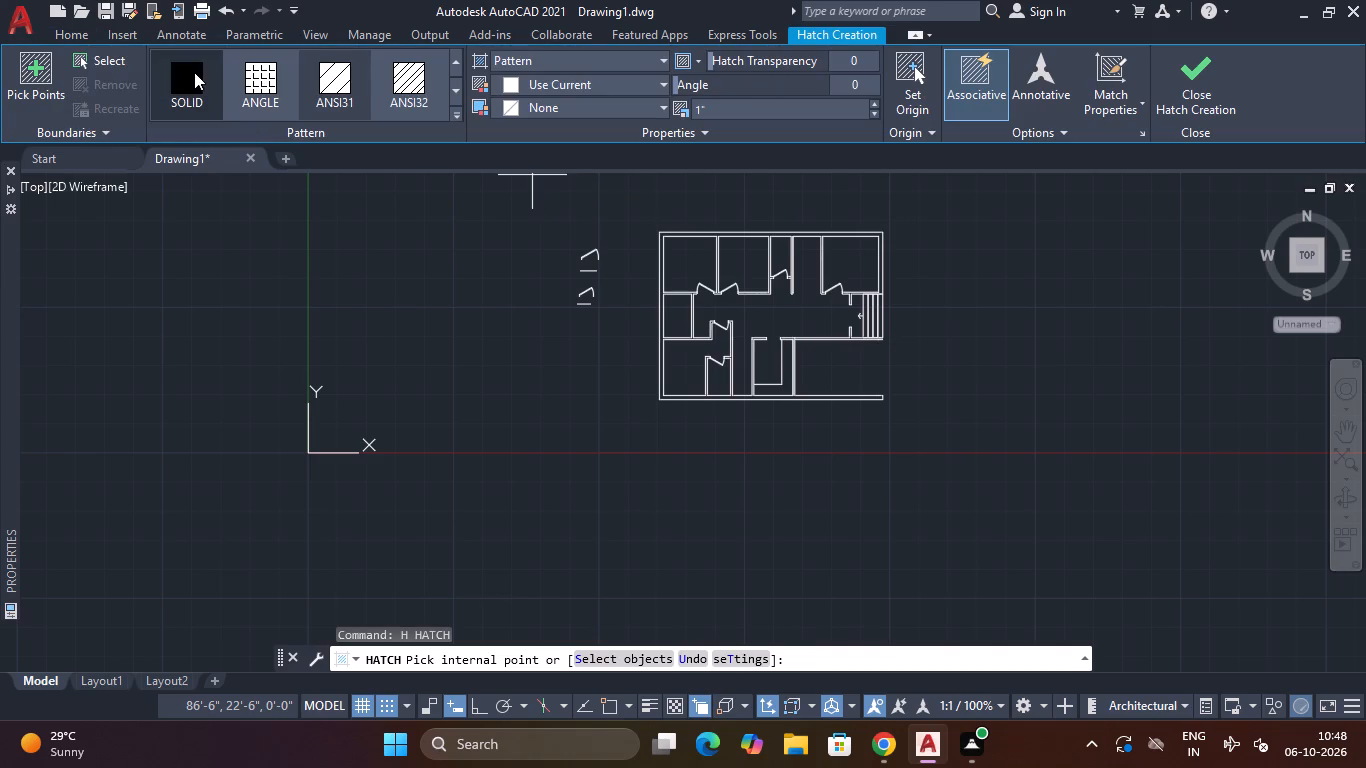
pyautogui.click(194, 72)
pyautogui.click(527, 85)
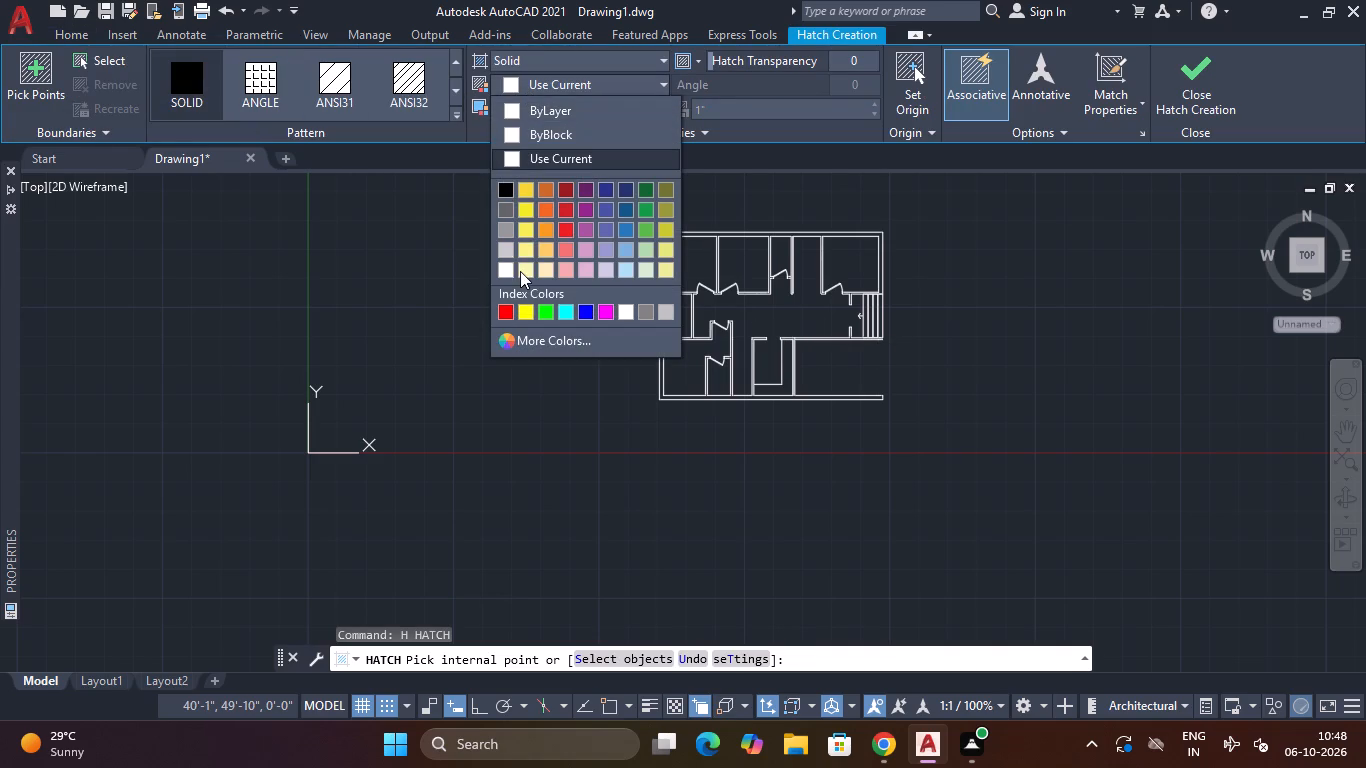
pyautogui.click(505, 207)
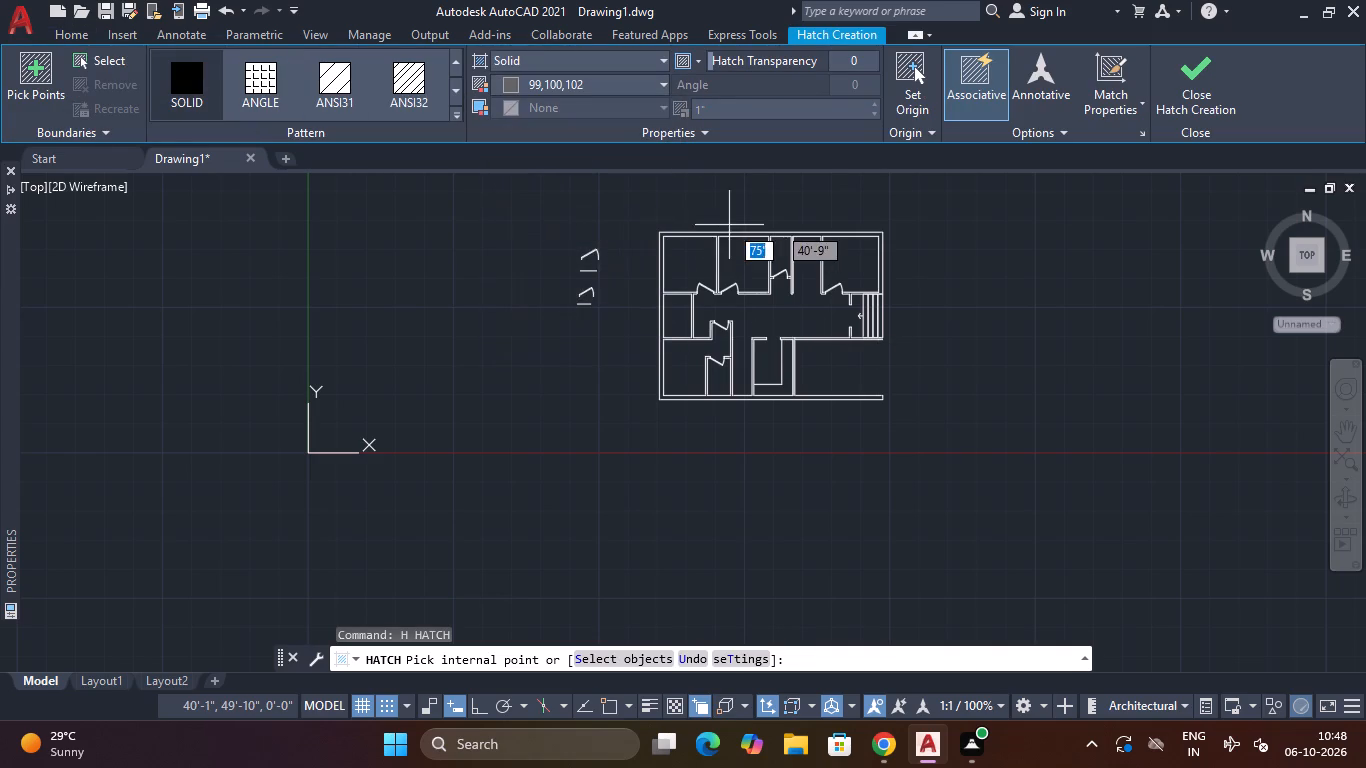
pyautogui.scroll(4, 730, 237)
pyautogui.click(684, 218)
pyautogui.scroll(-5, 687, 226)
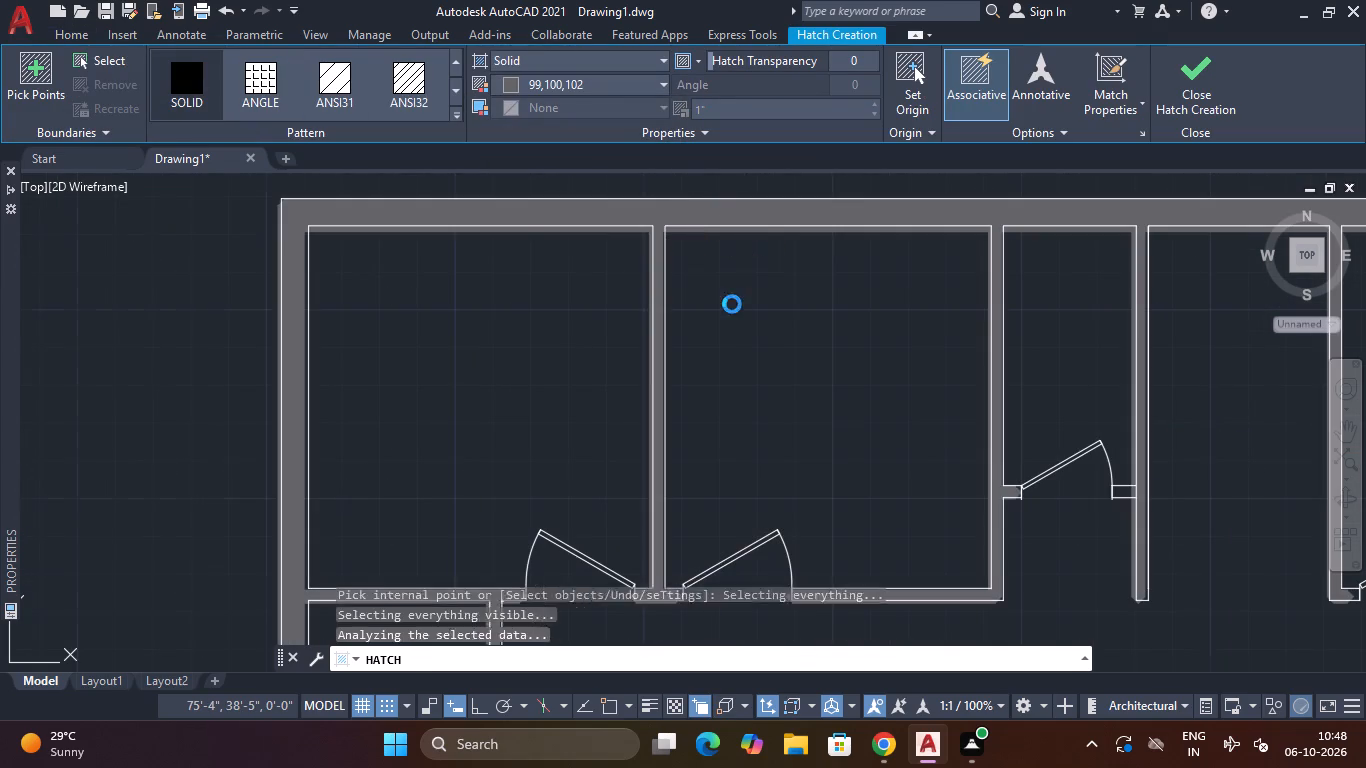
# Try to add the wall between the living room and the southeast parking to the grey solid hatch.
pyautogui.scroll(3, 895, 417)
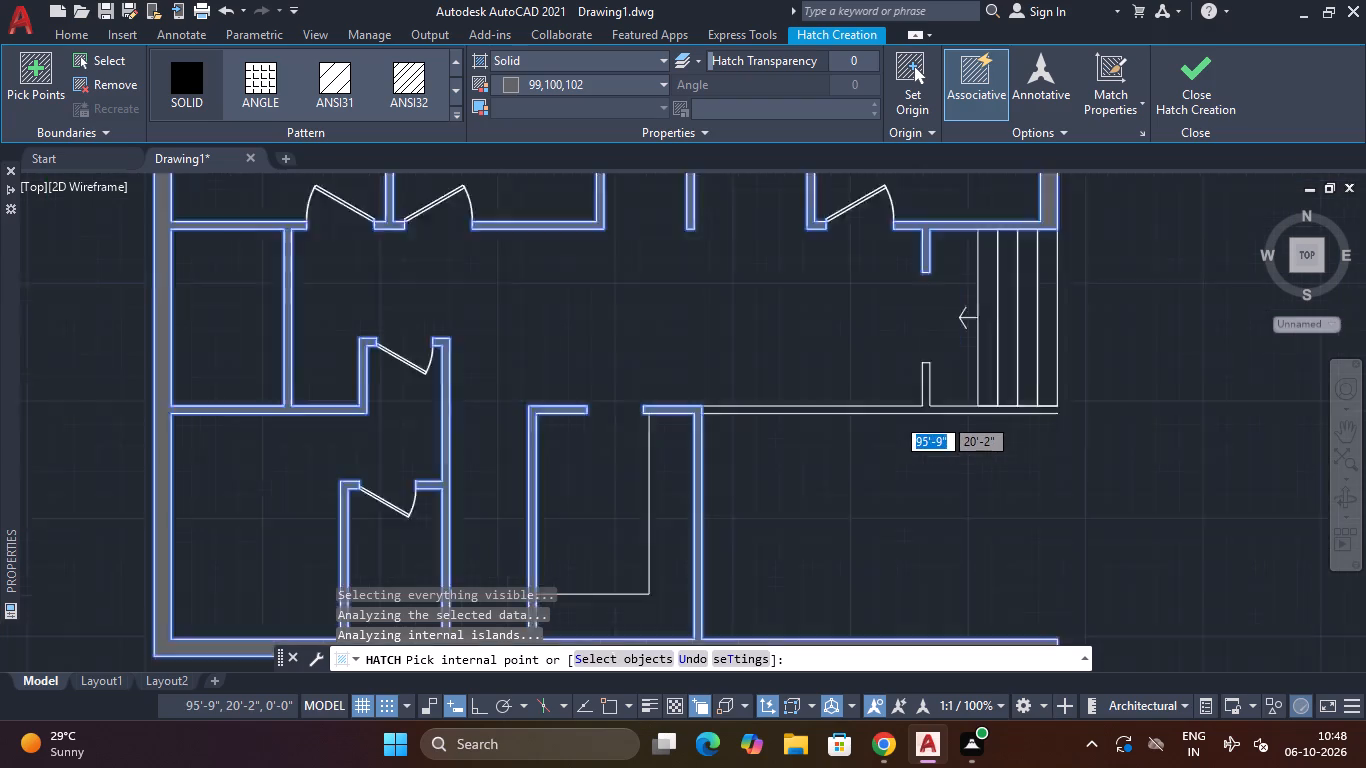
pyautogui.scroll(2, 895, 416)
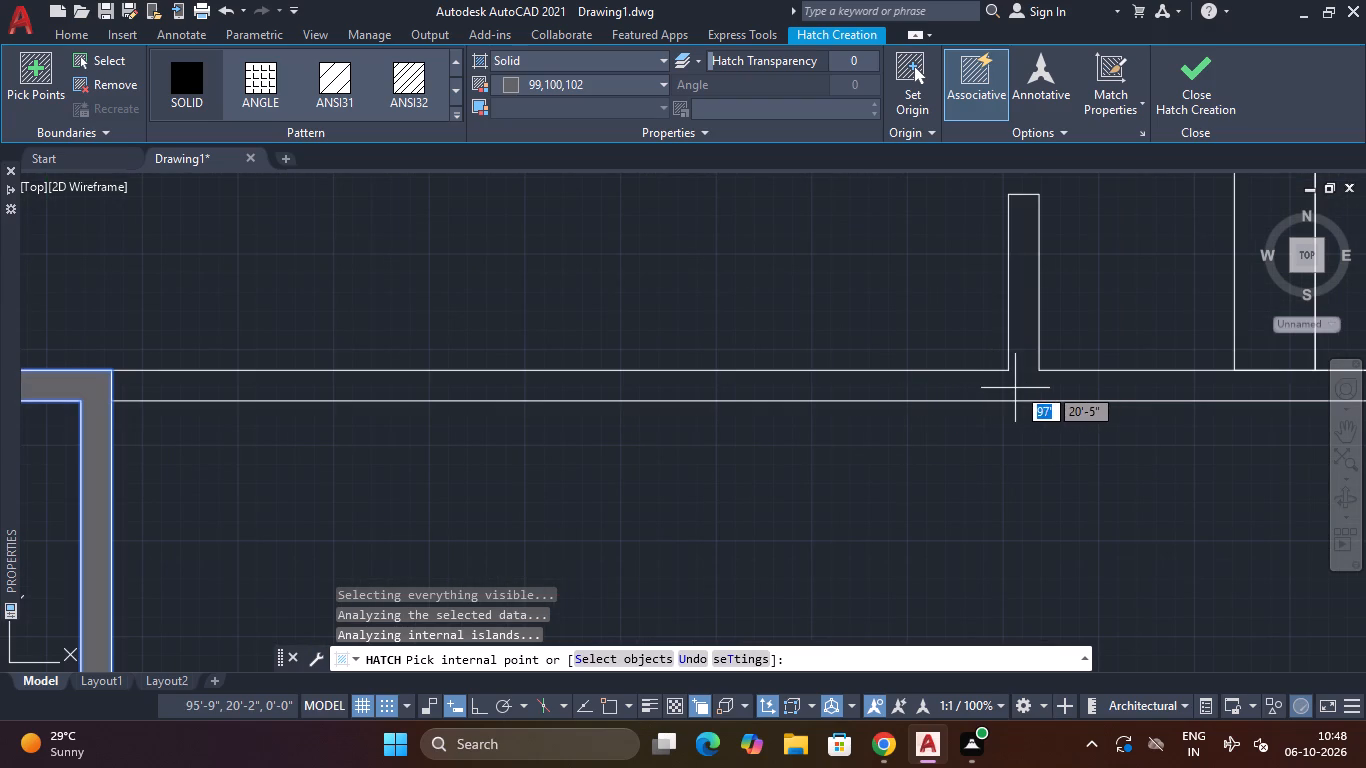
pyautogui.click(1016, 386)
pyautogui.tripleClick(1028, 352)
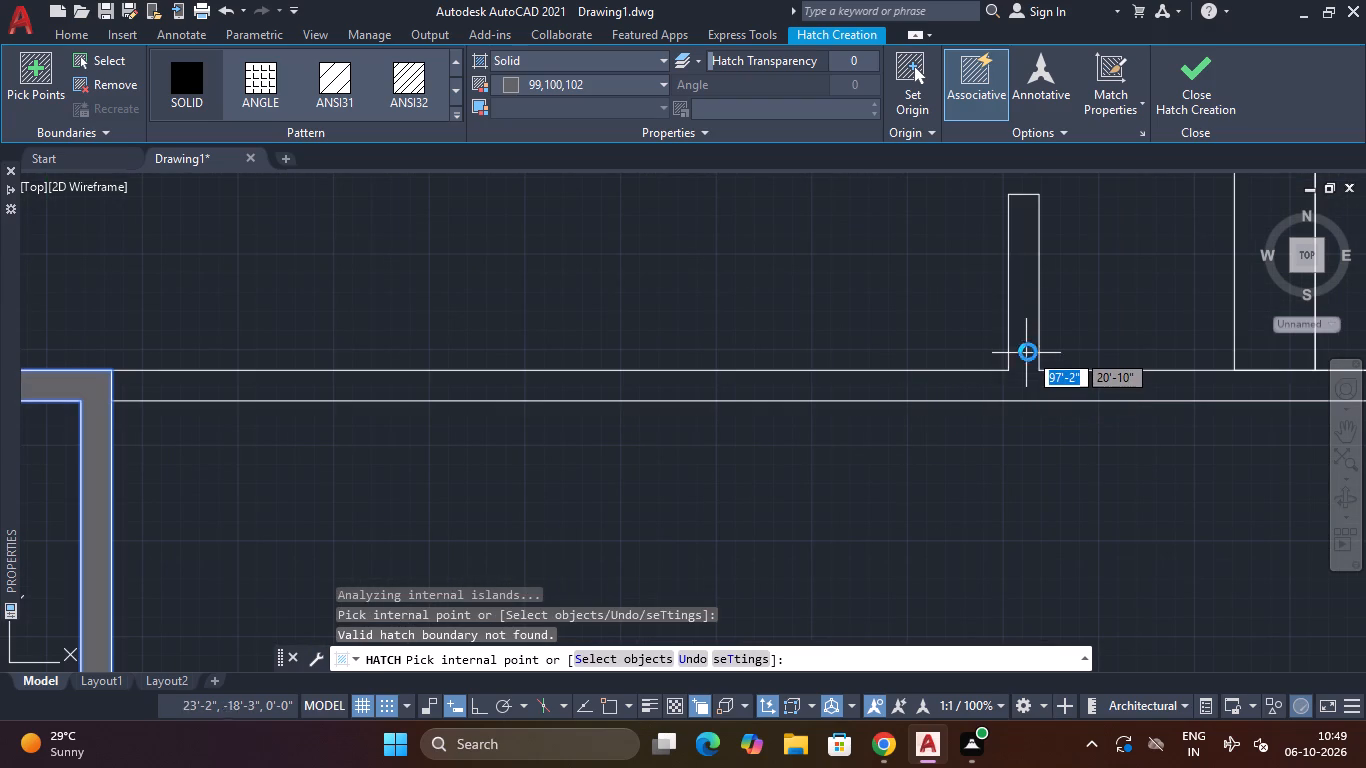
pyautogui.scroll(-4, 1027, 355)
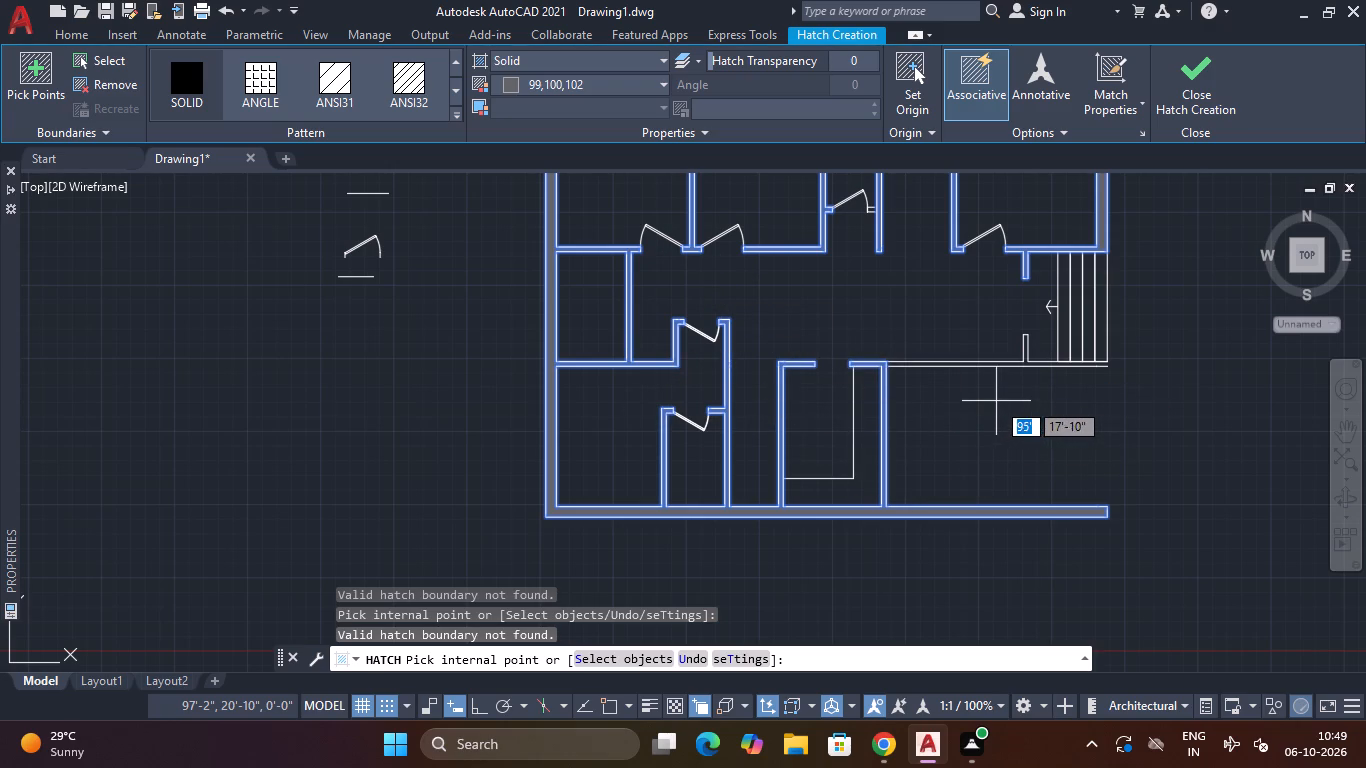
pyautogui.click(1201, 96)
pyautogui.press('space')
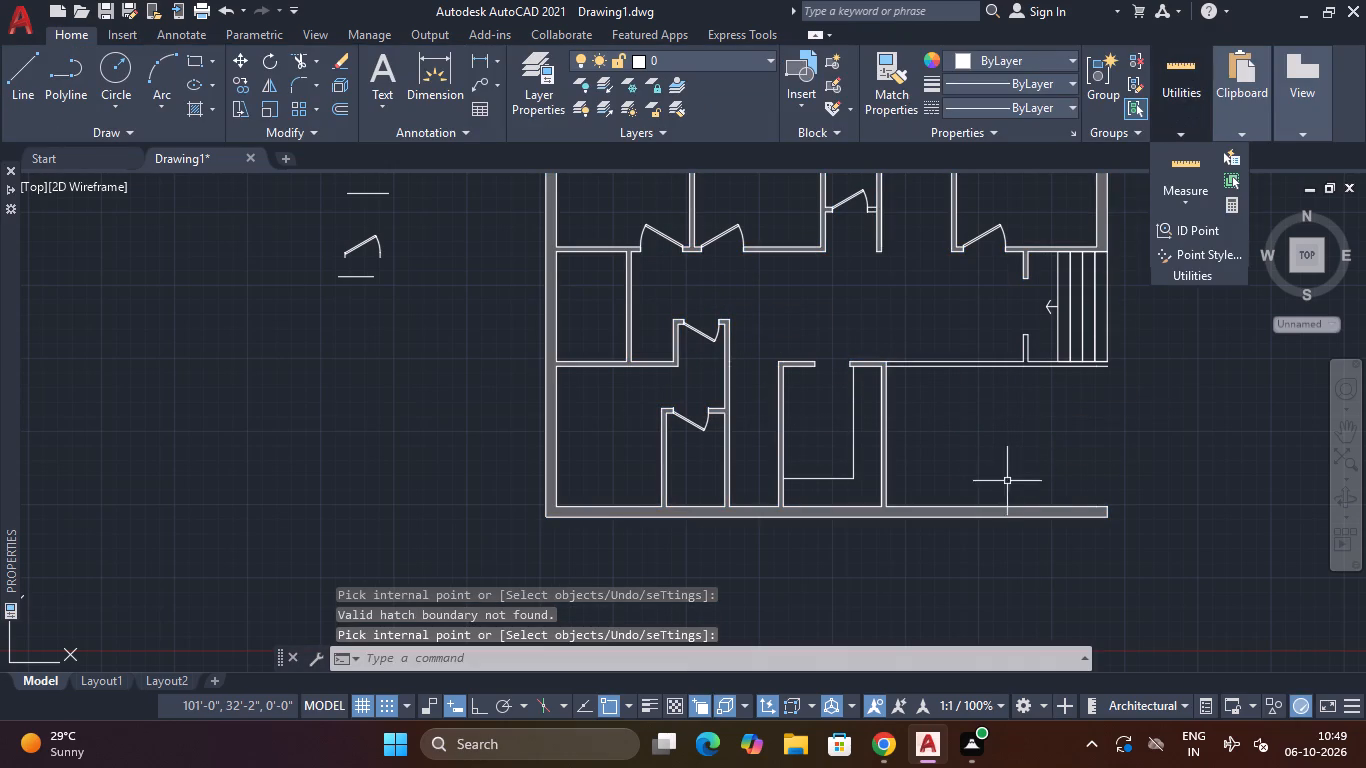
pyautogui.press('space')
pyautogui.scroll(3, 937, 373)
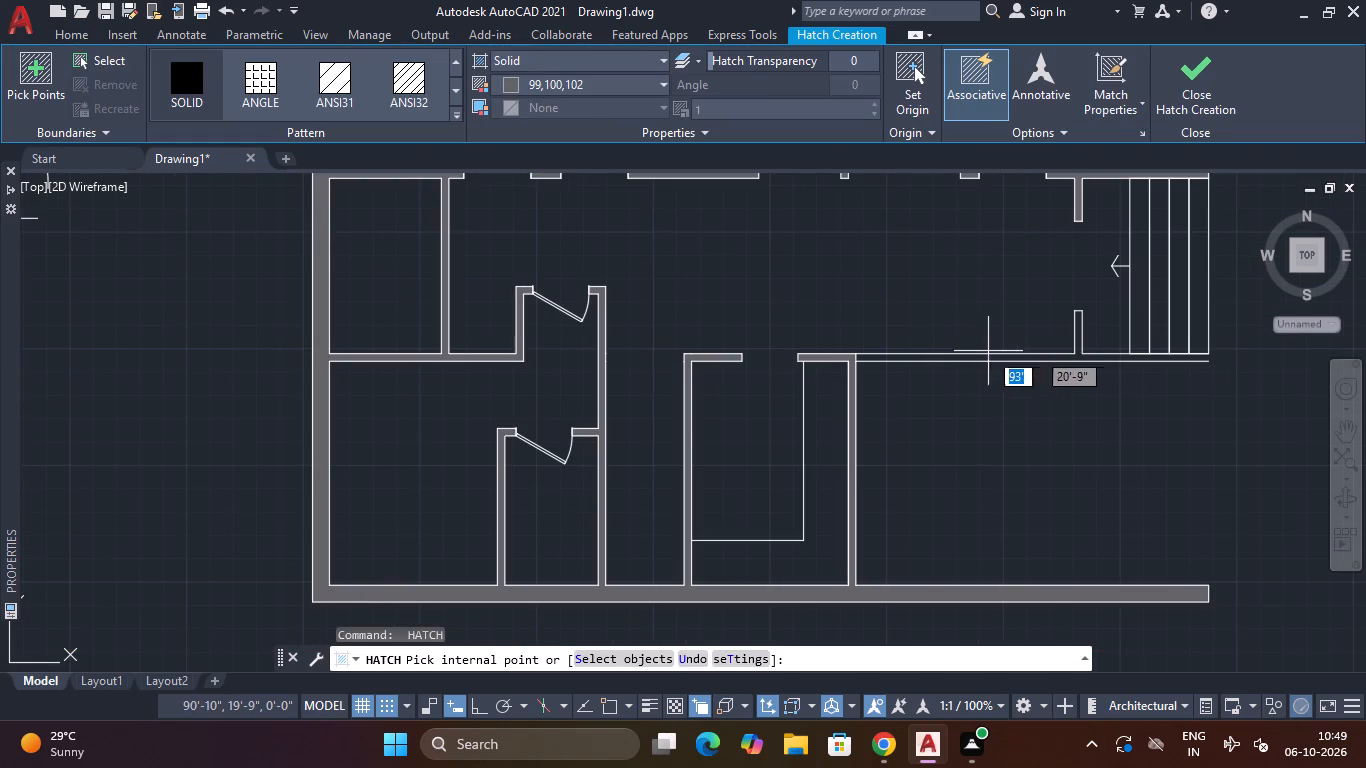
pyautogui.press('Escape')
# Draw a short line closing the east end of the parking's north wall, at the entrance steps' southeast corner.
pyautogui.scroll(1, 1244, 379)
pyautogui.moveTo(1244, 379); pyautogui.dragTo(1164, 413, button='middle')
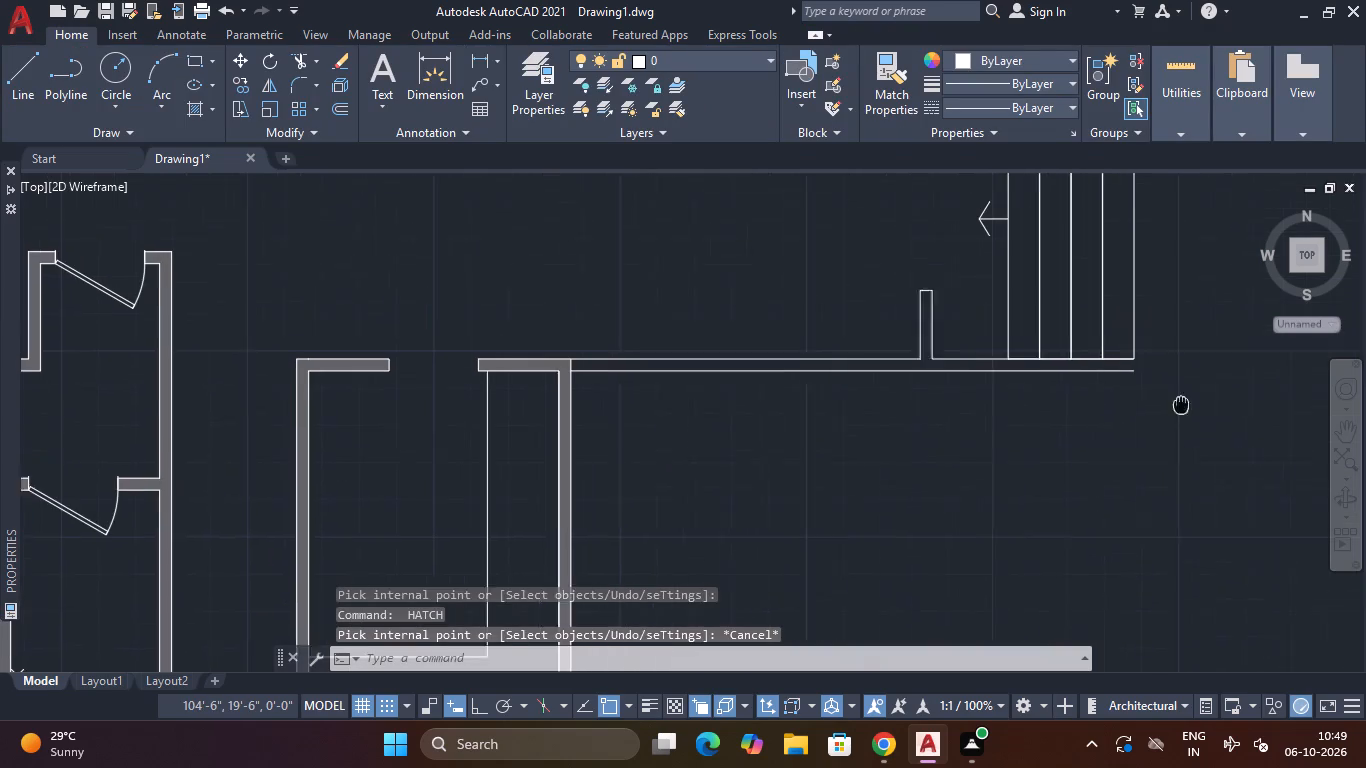
pyautogui.moveTo(1164, 413); pyautogui.dragTo(1135, 426, button='middle')
pyautogui.write('l')
pyautogui.press('space')
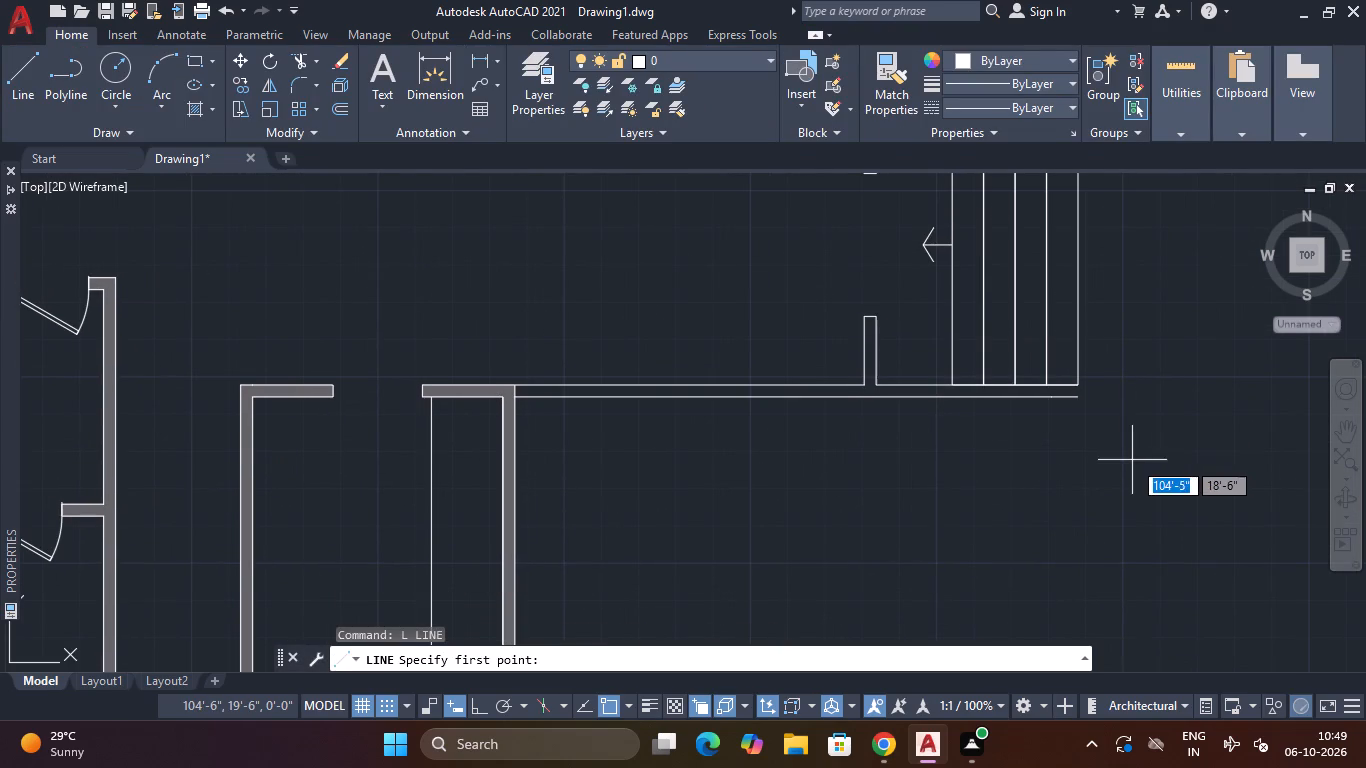
pyautogui.scroll(2, 1121, 377)
pyautogui.moveTo(1014, 431); pyautogui.dragTo(1011, 417)
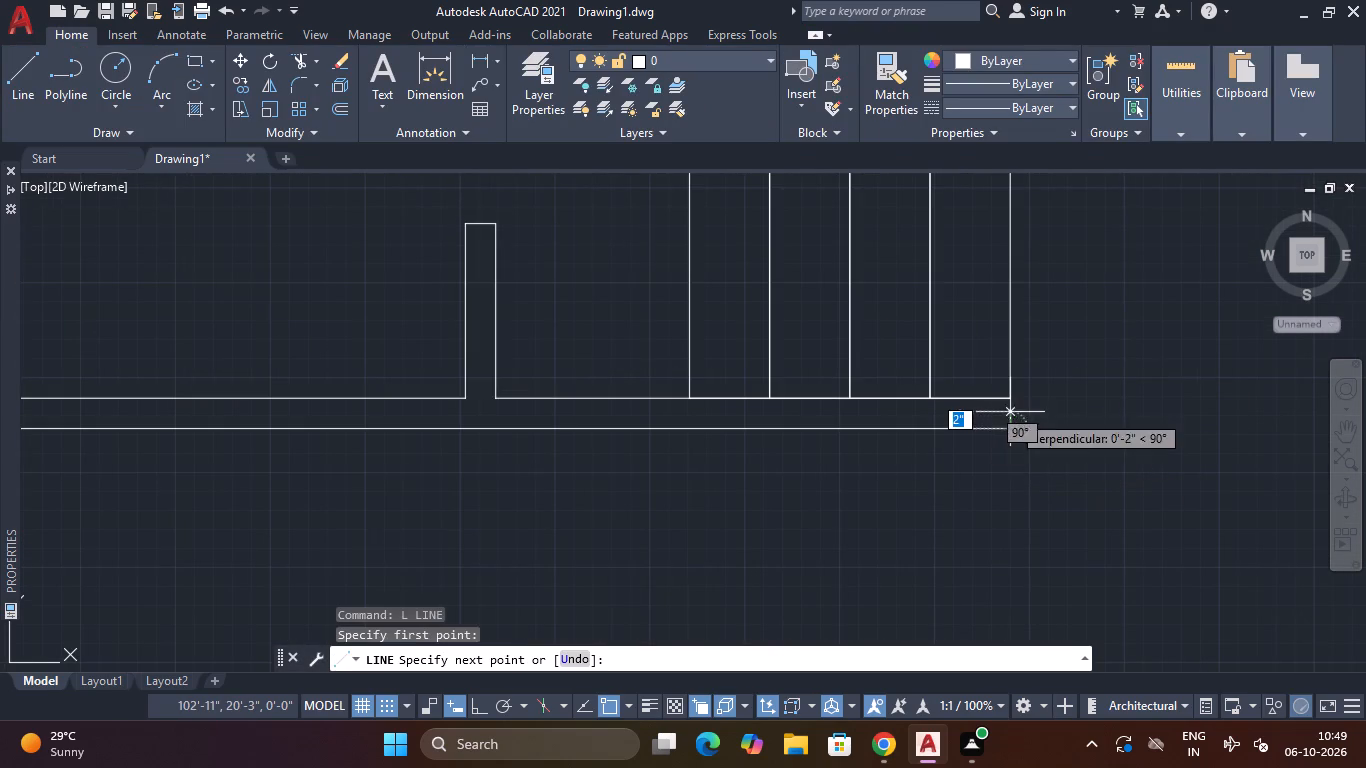
pyautogui.click(1011, 401)
pyautogui.press('Escape')
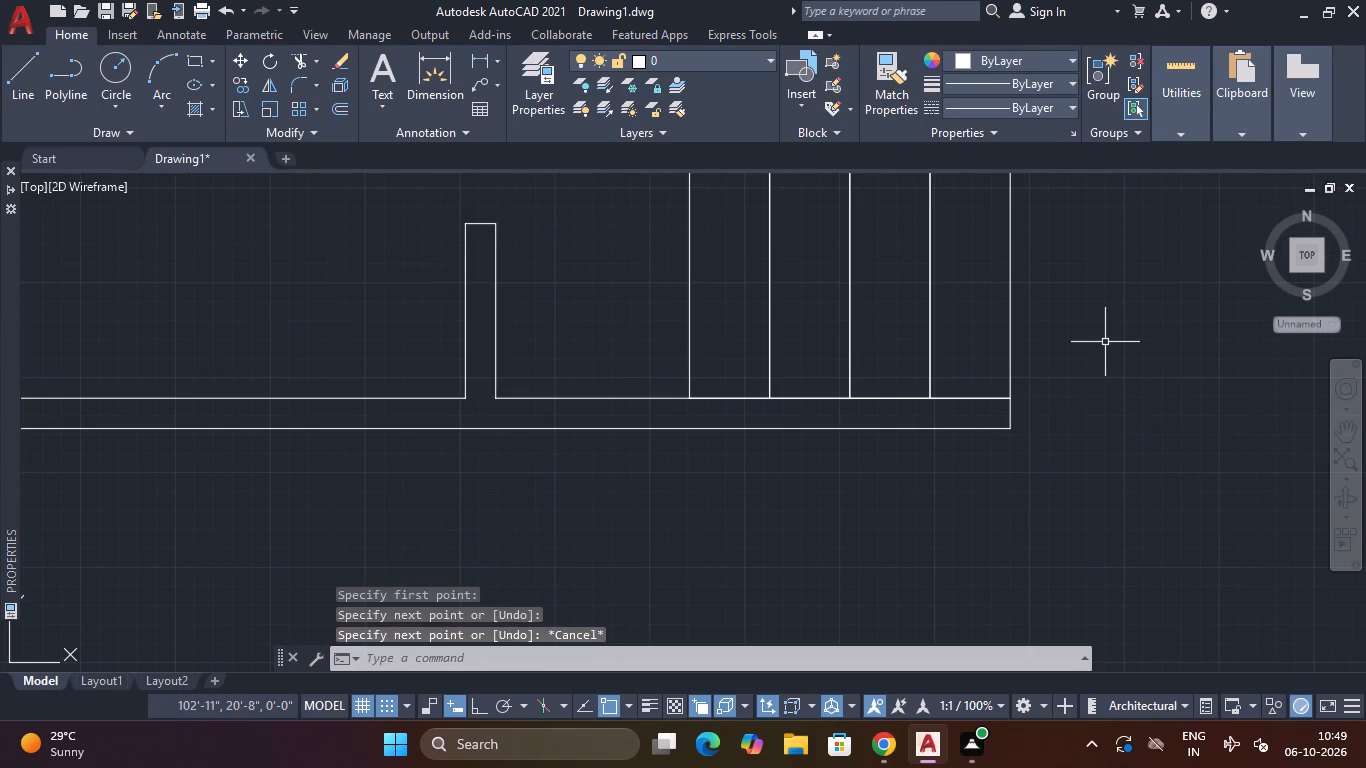
# Hatch the wall between the living room and the southeast parking, including its door stub, with Solid in 99,100,102.
pyautogui.write('h')
pyautogui.press('space')
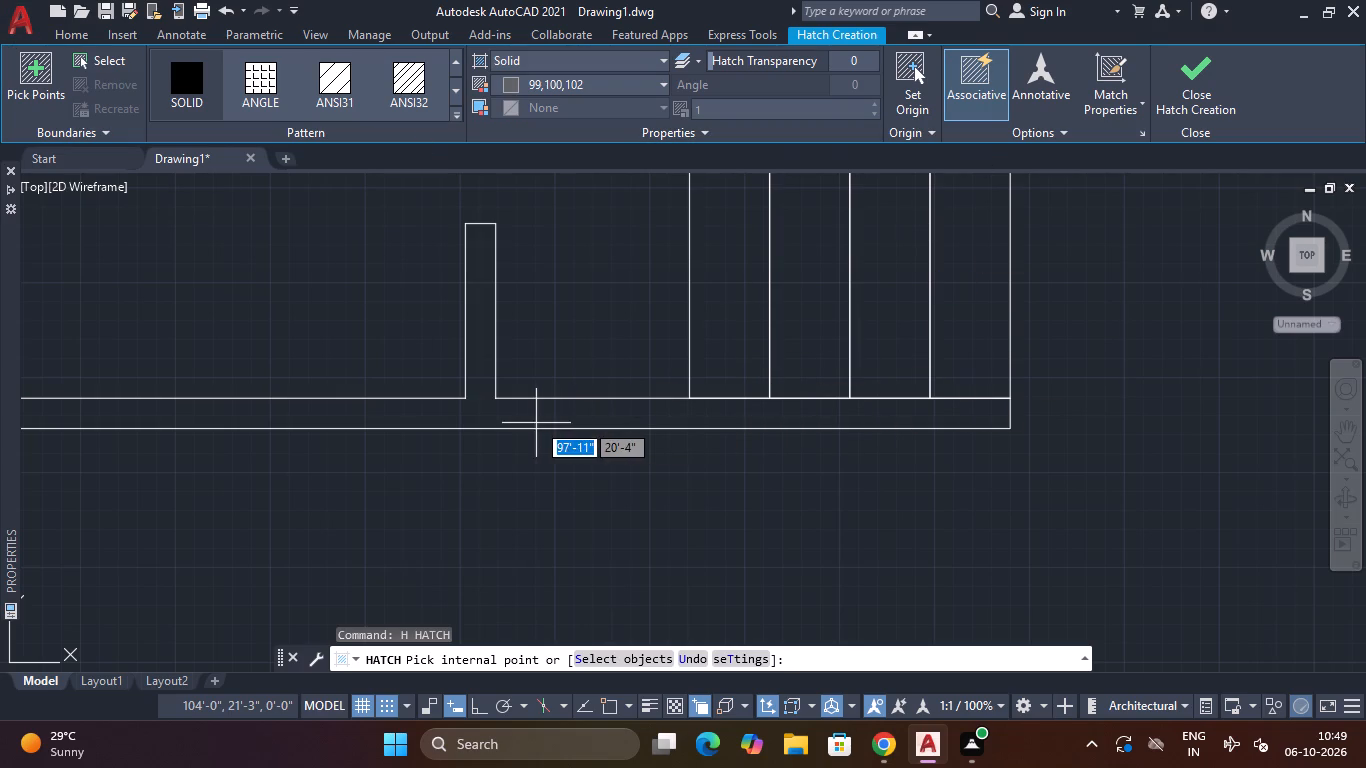
pyautogui.click(488, 420)
pyautogui.moveTo(489, 420); pyautogui.dragTo(1062, 443, button='middle')
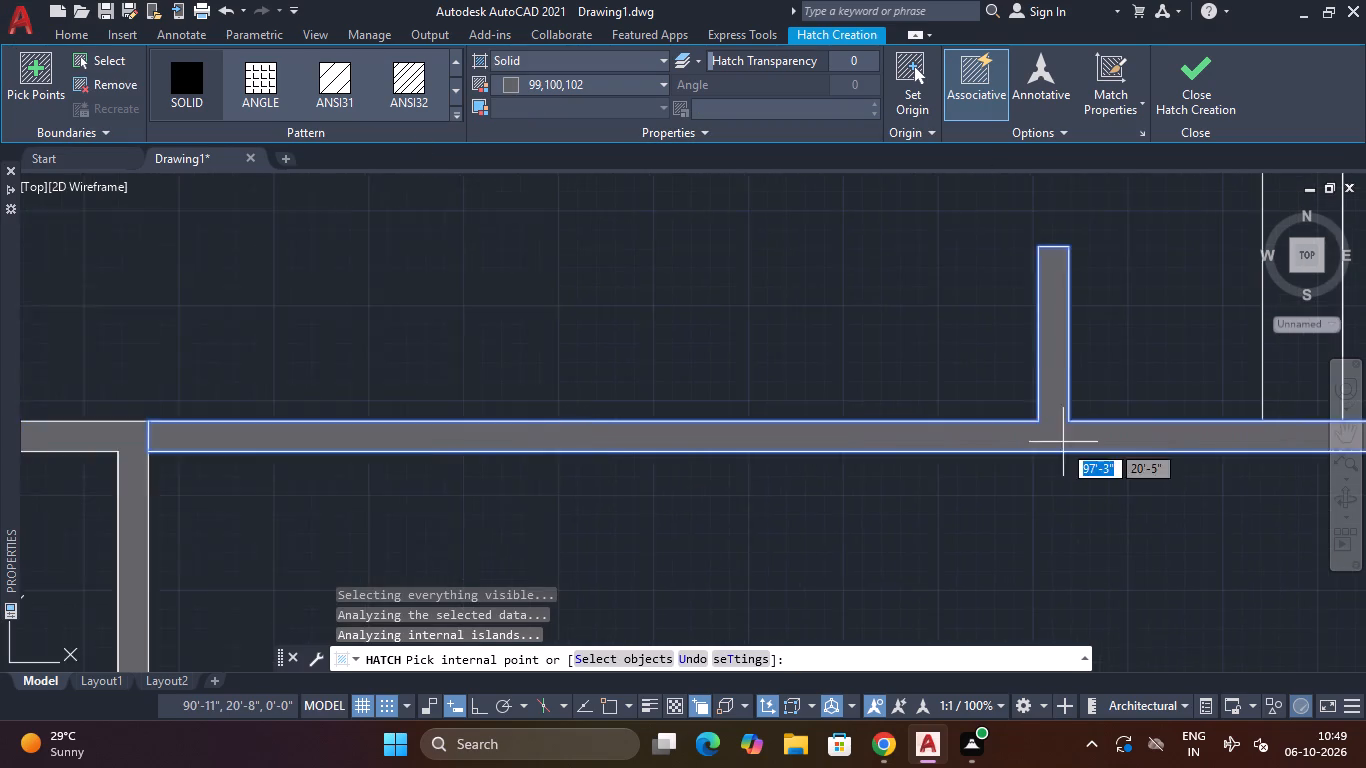
pyautogui.scroll(-2, 1062, 443)
pyautogui.scroll(-3, 883, 316)
pyautogui.scroll(1, 881, 325)
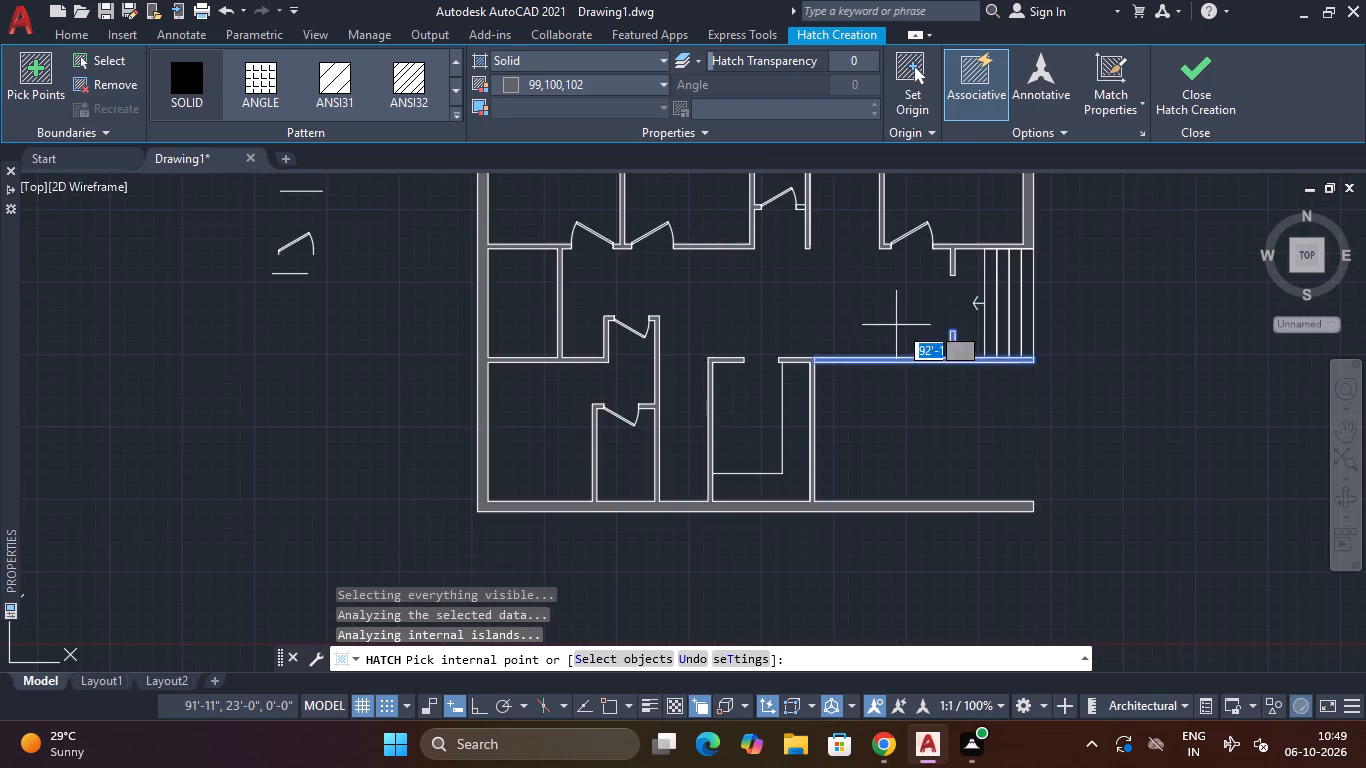
pyautogui.scroll(3, 1031, 327)
pyautogui.scroll(-4, 1022, 334)
pyautogui.press('Escape')
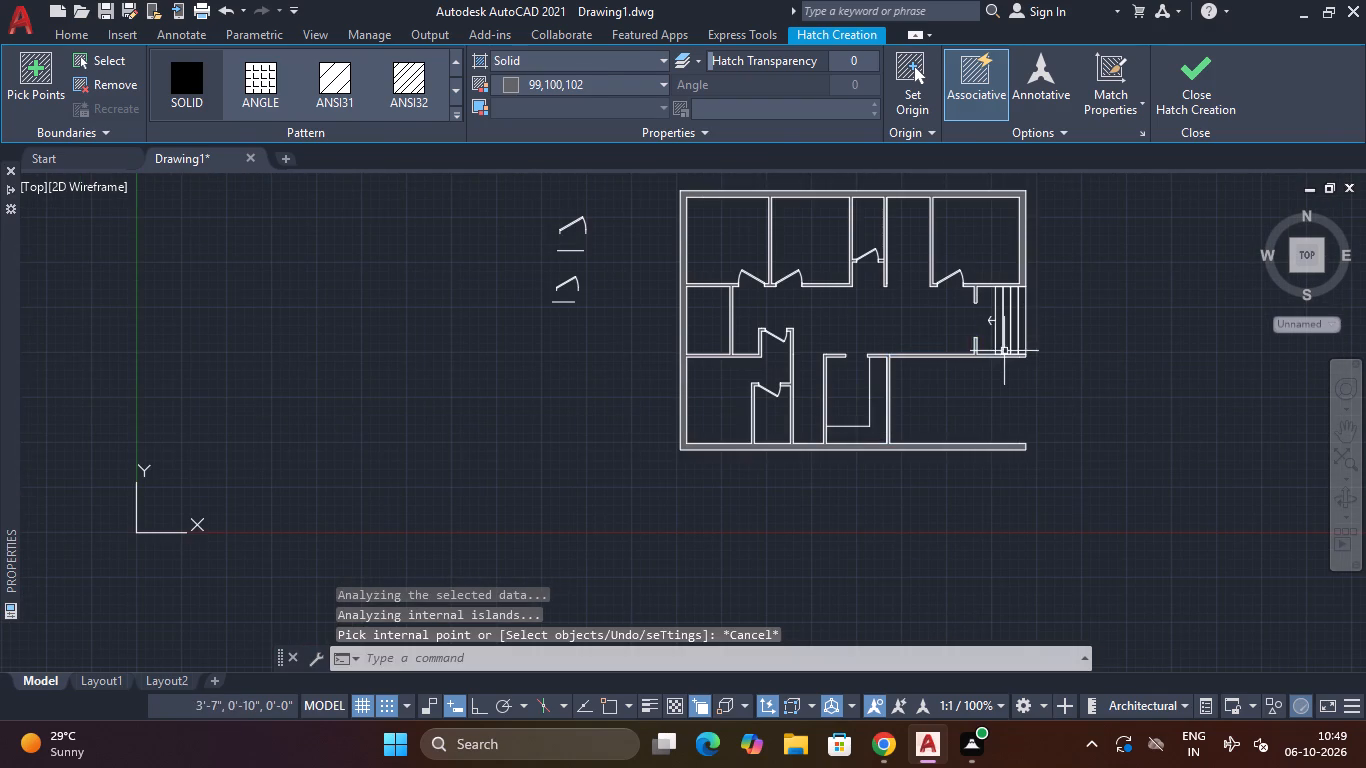
# Erase the two spare door symbols and their lines lying west of the floor plan.
pyautogui.scroll(2, 870, 378)
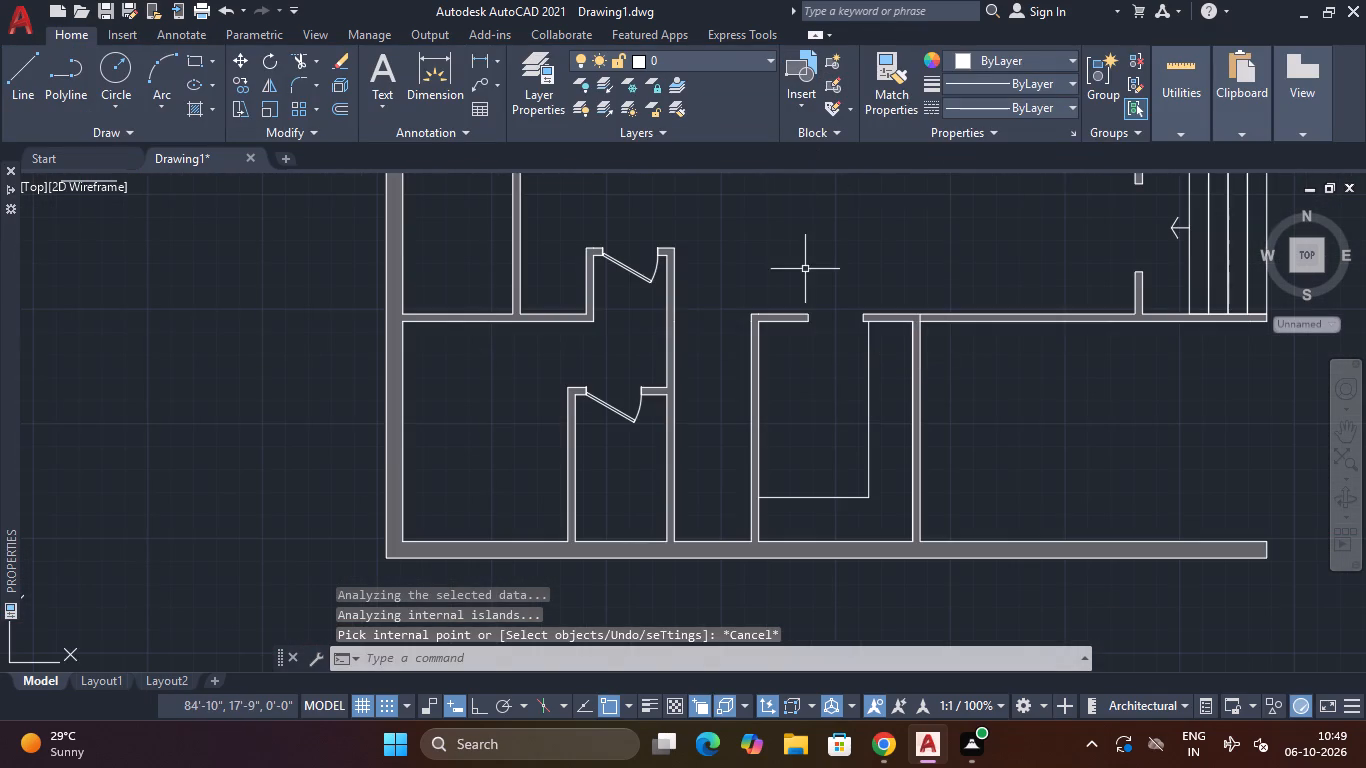
pyautogui.scroll(-3, 805, 269)
pyautogui.moveTo(815, 256); pyautogui.dragTo(815, 332, button='middle')
pyautogui.scroll(1, 823, 332)
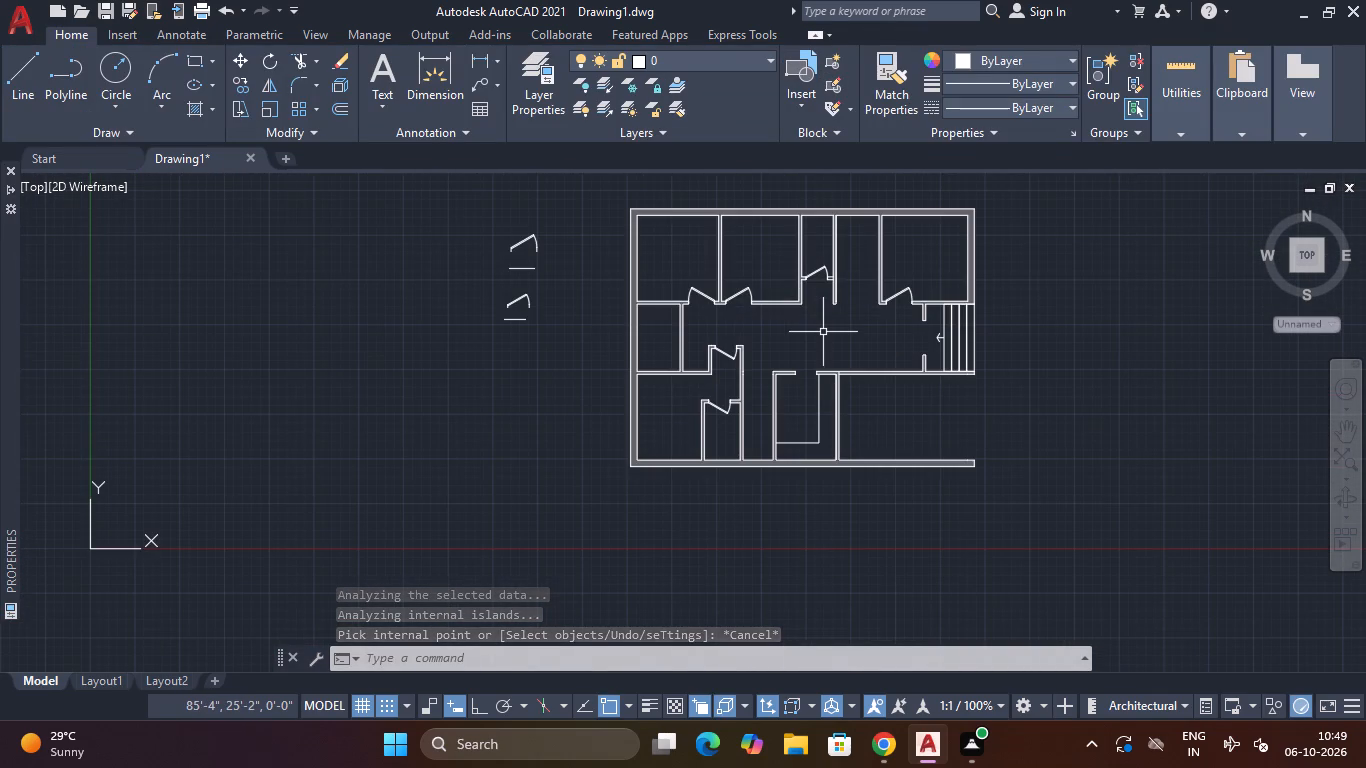
pyautogui.click(581, 222)
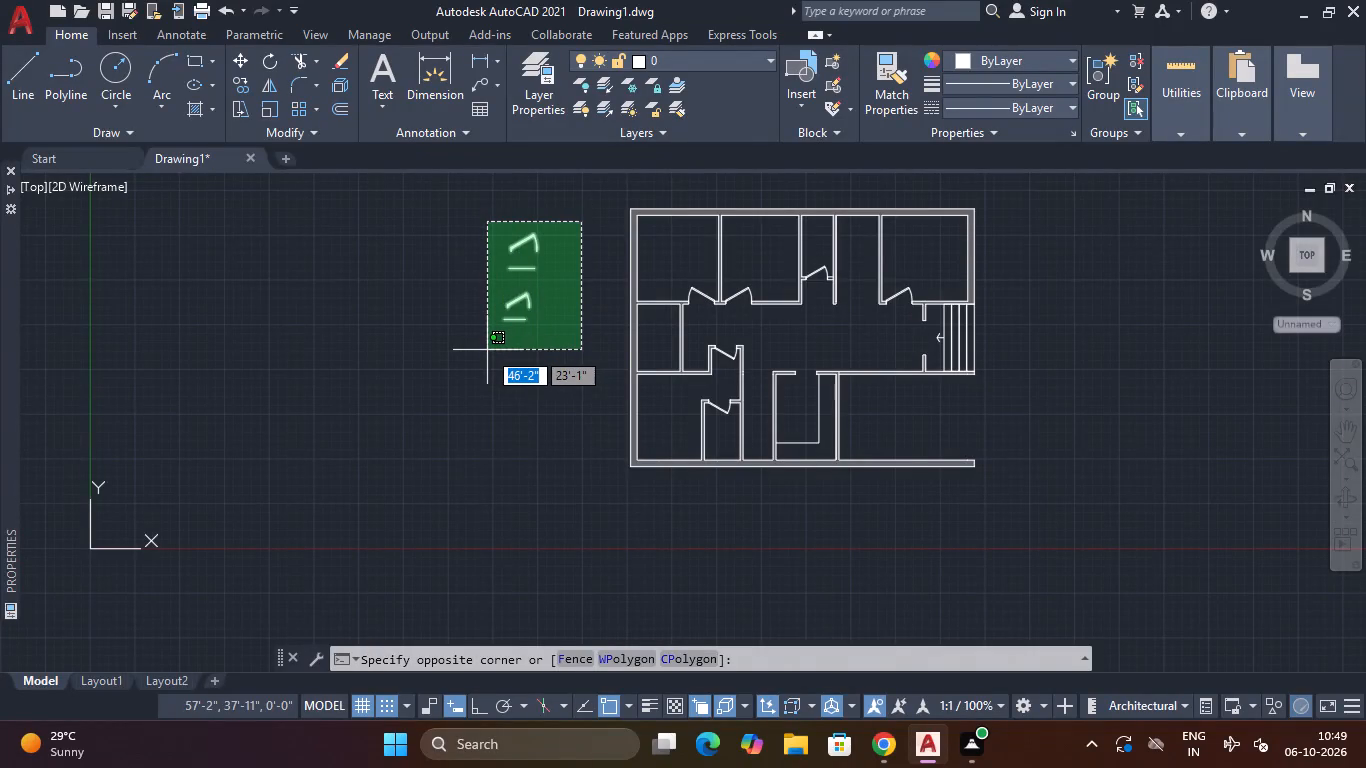
pyautogui.click(487, 350)
pyautogui.press('Delete')
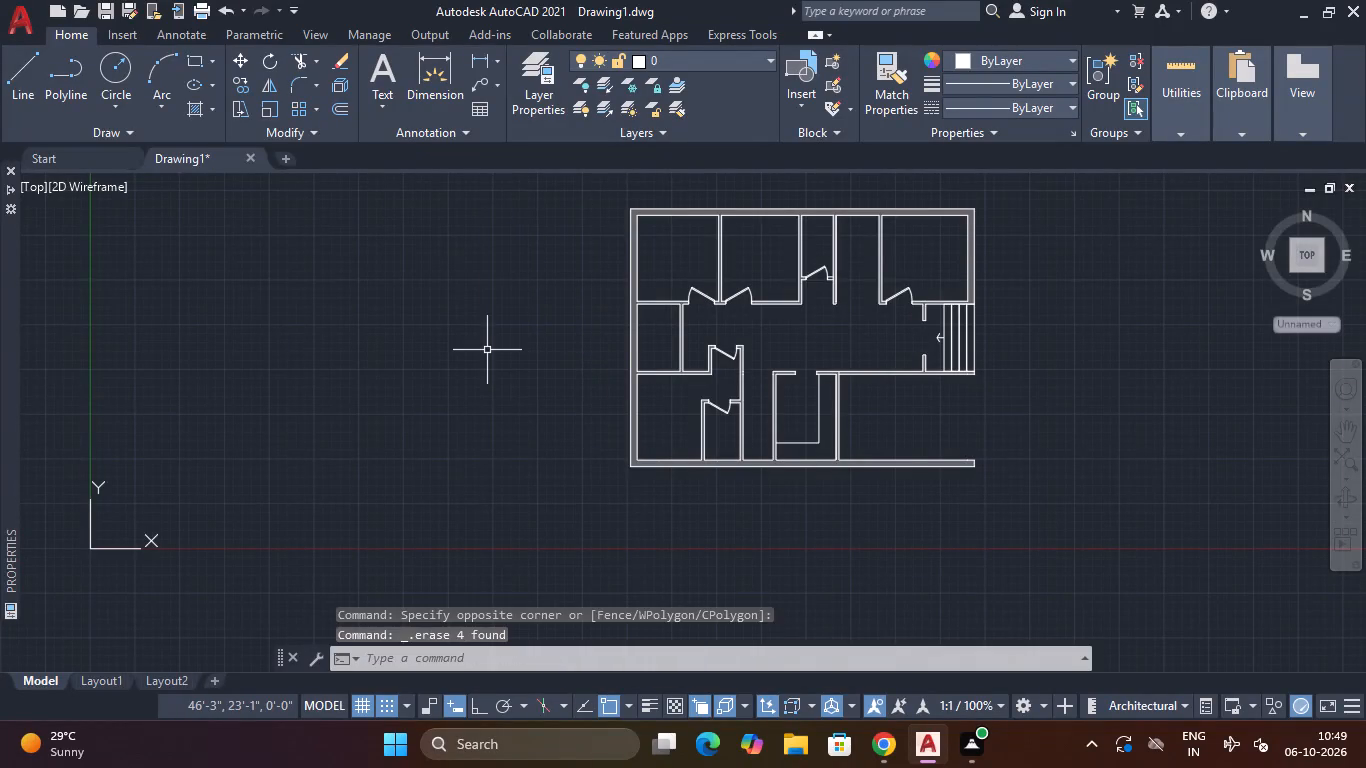
pyautogui.press('Escape')
pyautogui.press('Escape')
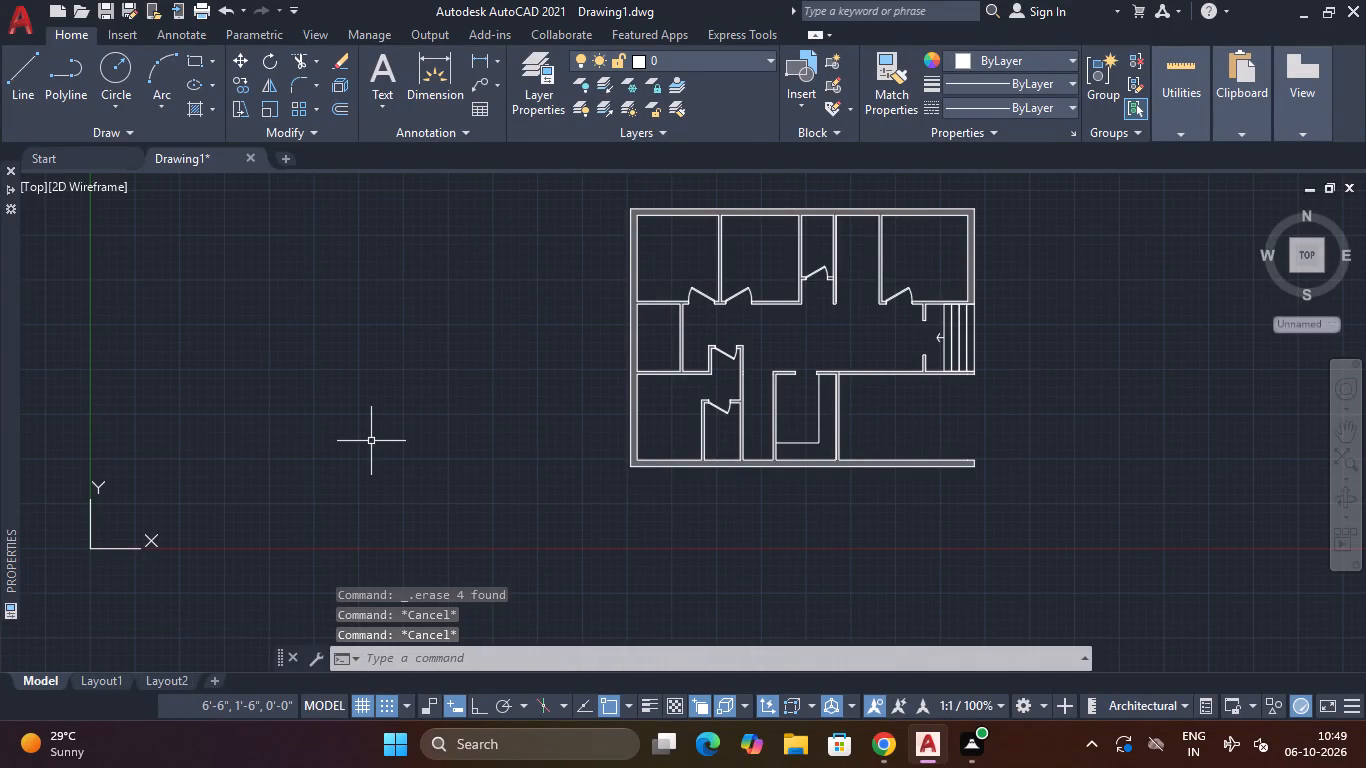
# Insert the queen bed, desk chair and rocking chair blocks from DesignCenter's Home - Space Planner.dwg in the empty space west of the plan.
pyautogui.hotkey('ctrl', '2')
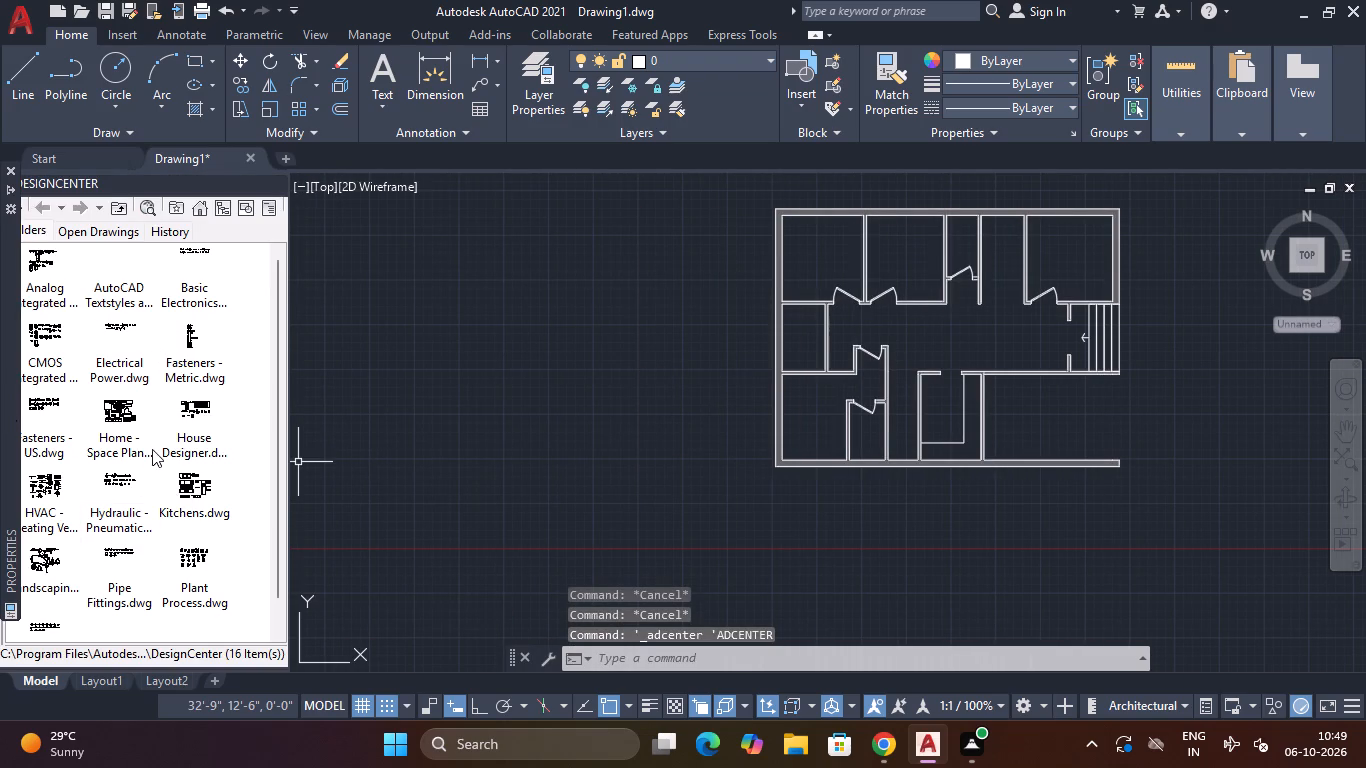
pyautogui.doubleClick(126, 419)
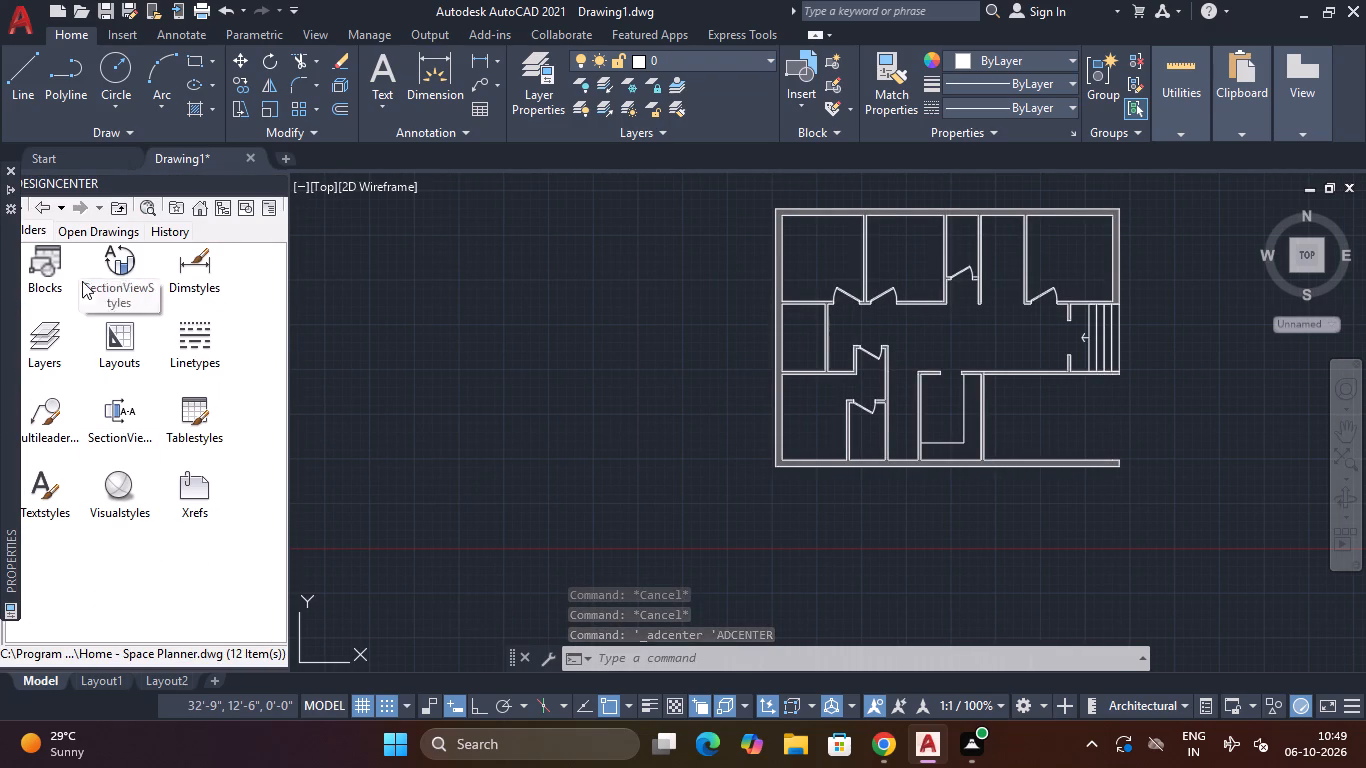
pyautogui.doubleClick(63, 274)
pyautogui.moveTo(51, 277); pyautogui.dragTo(189, 267)
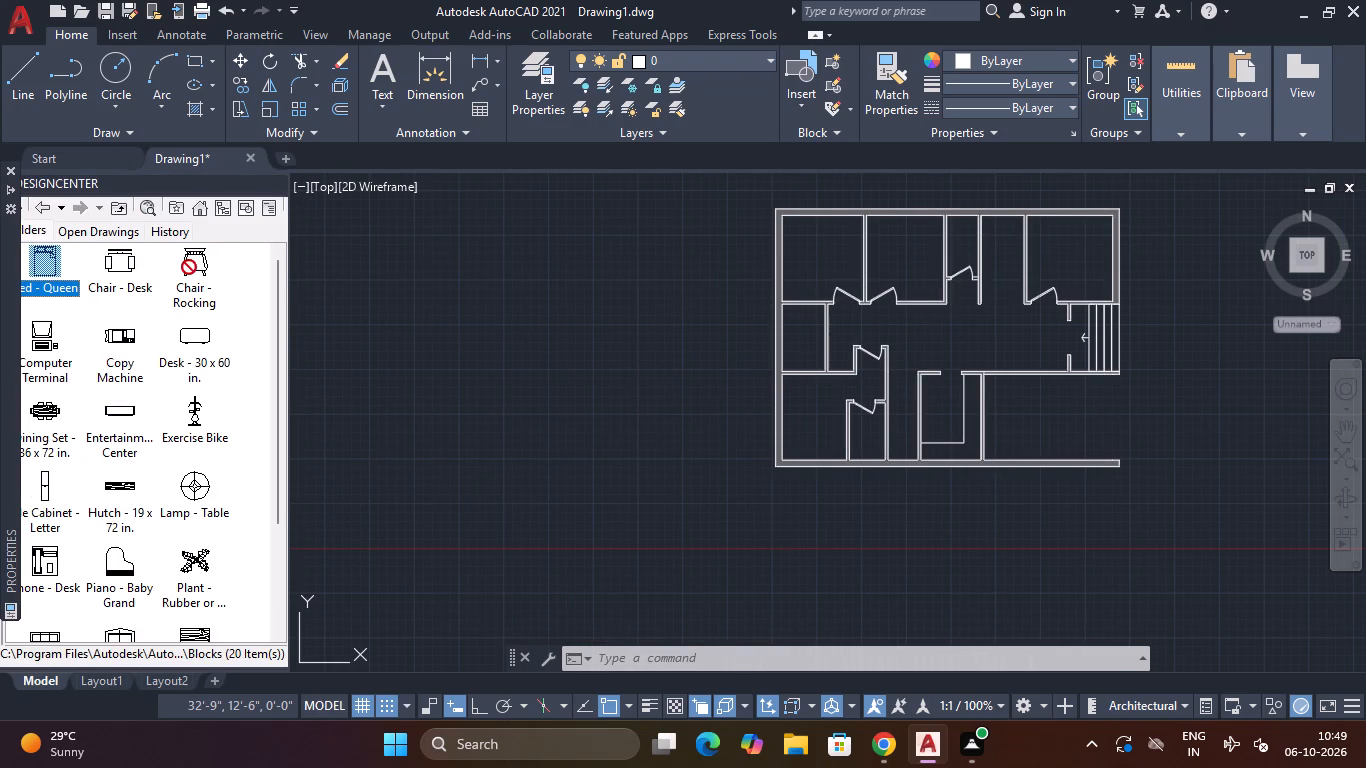
pyautogui.moveTo(189, 267); pyautogui.dragTo(485, 249)
pyautogui.moveTo(126, 274); pyautogui.dragTo(569, 282)
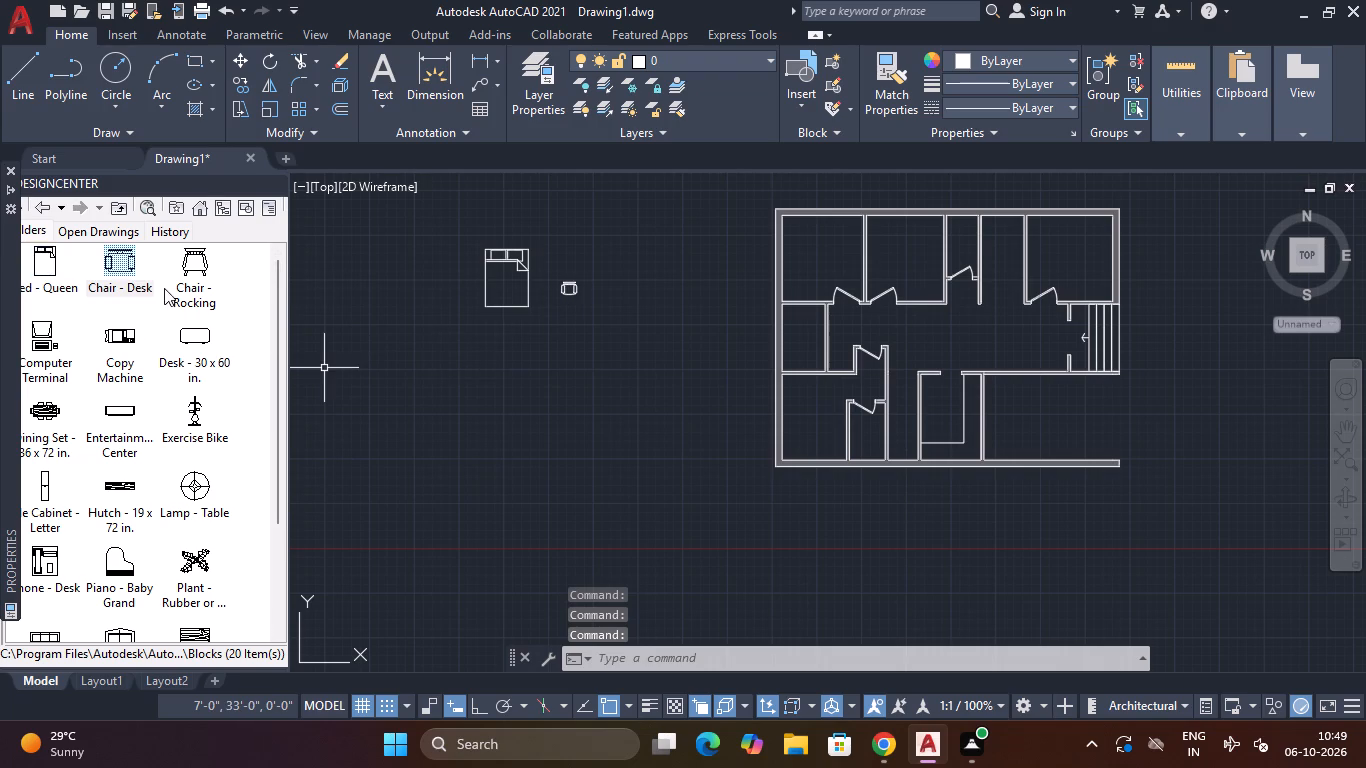
pyautogui.moveTo(199, 270); pyautogui.dragTo(618, 292)
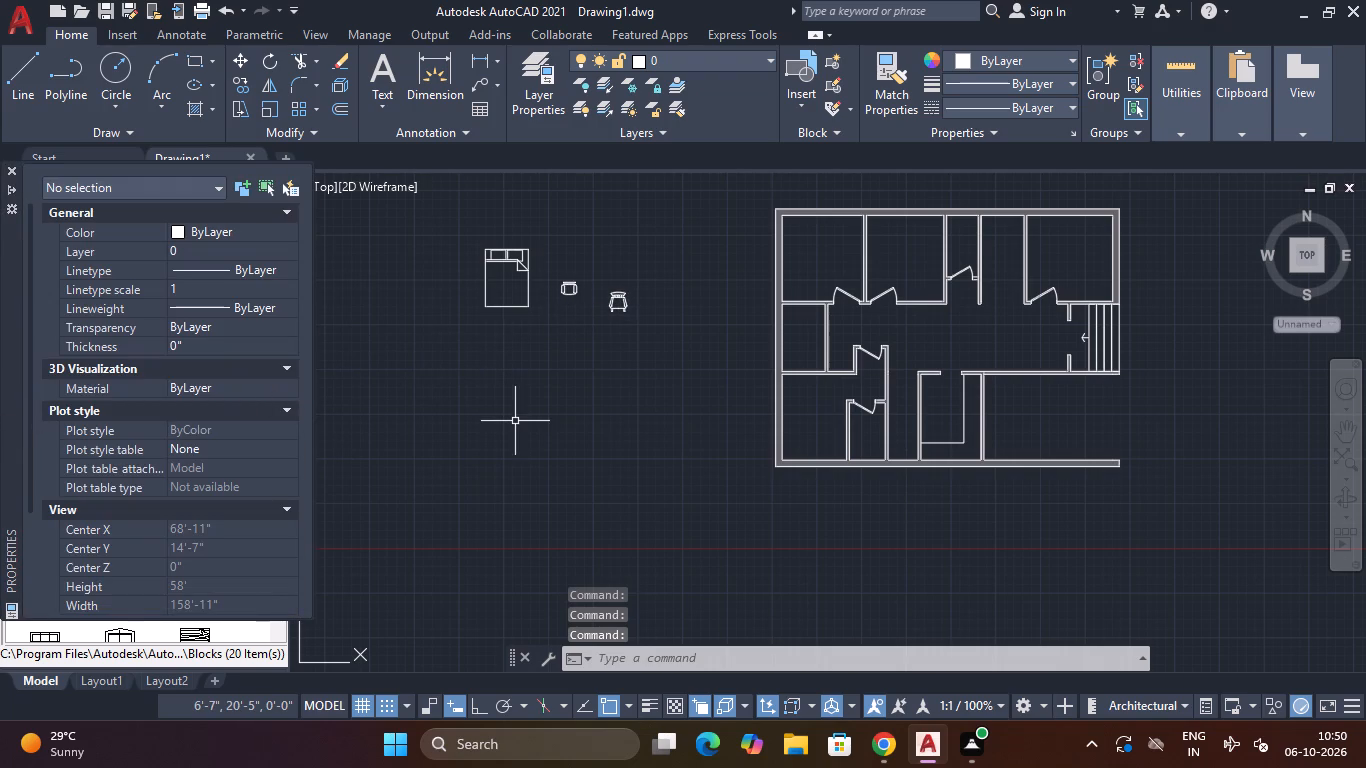
# Add the Dining Set - 36 x 72 in., Phone - Desk and rectangular table blocks below the bed and chairs.
pyautogui.moveTo(55, 433); pyautogui.dragTo(217, 472)
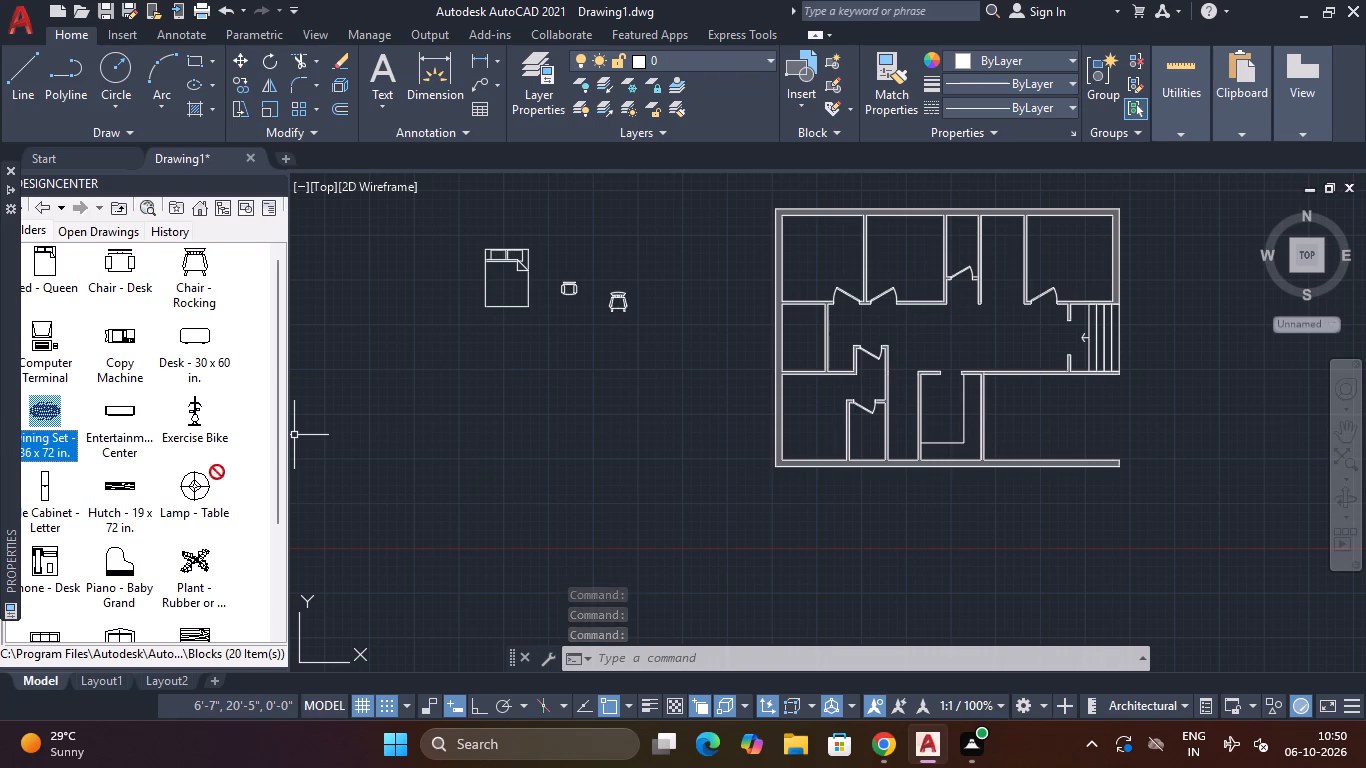
pyautogui.moveTo(217, 472); pyautogui.dragTo(480, 384)
pyautogui.scroll(-2, 124, 523)
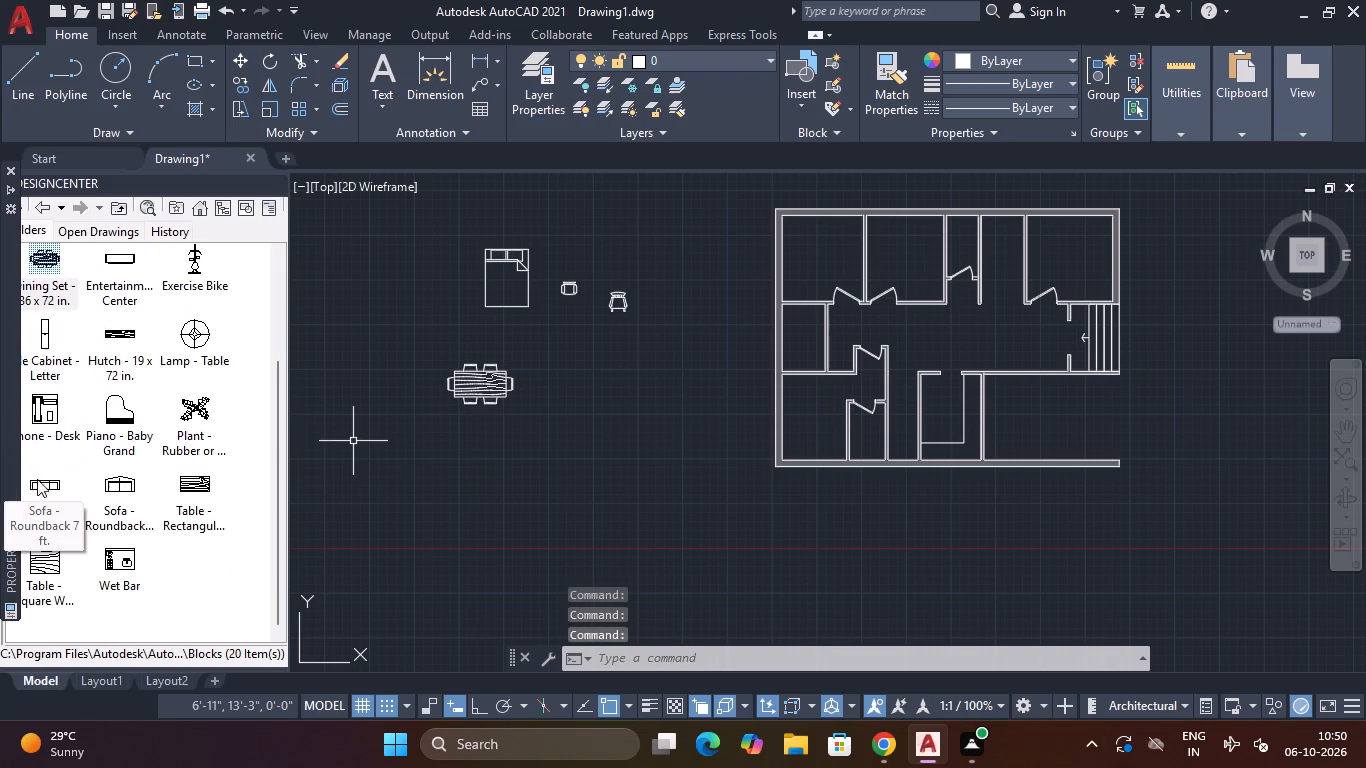
pyautogui.moveTo(60, 427); pyautogui.dragTo(578, 369)
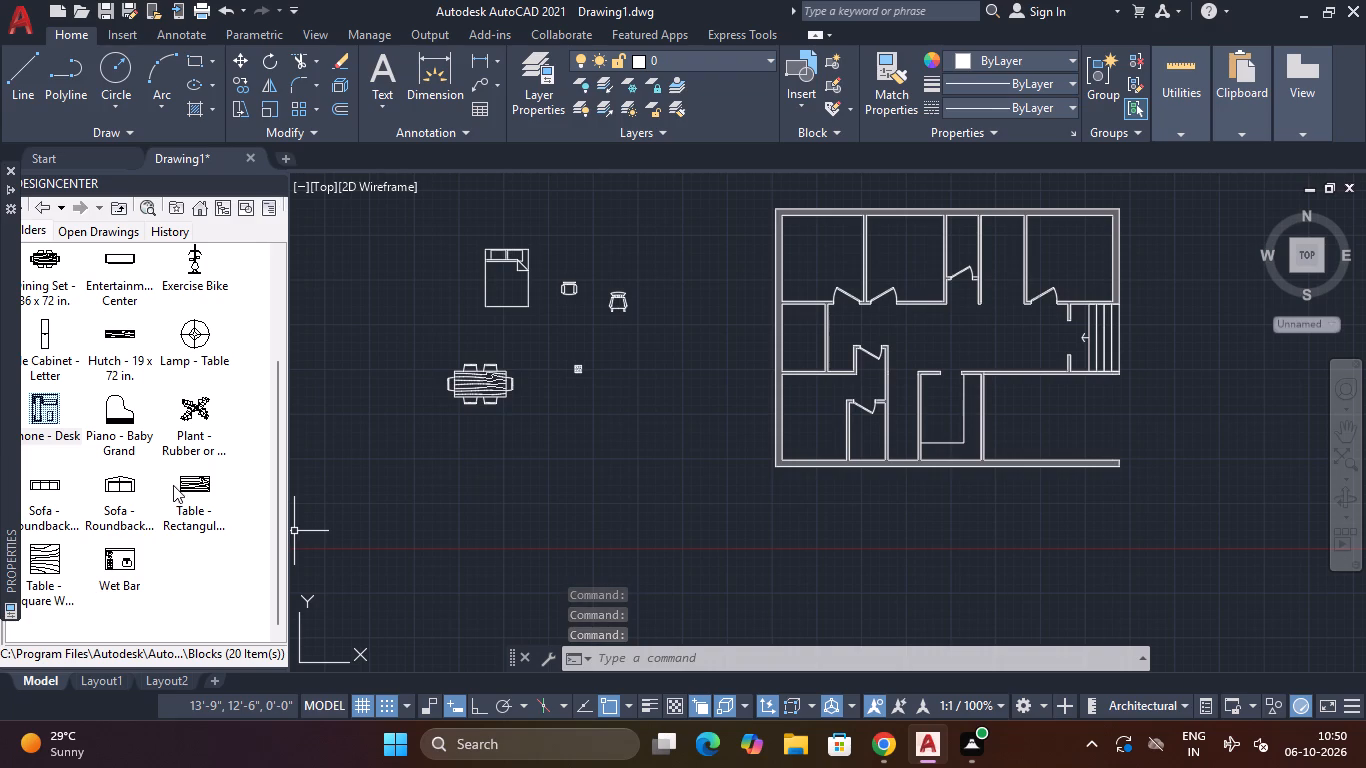
pyautogui.moveTo(173, 485); pyautogui.dragTo(578, 398)
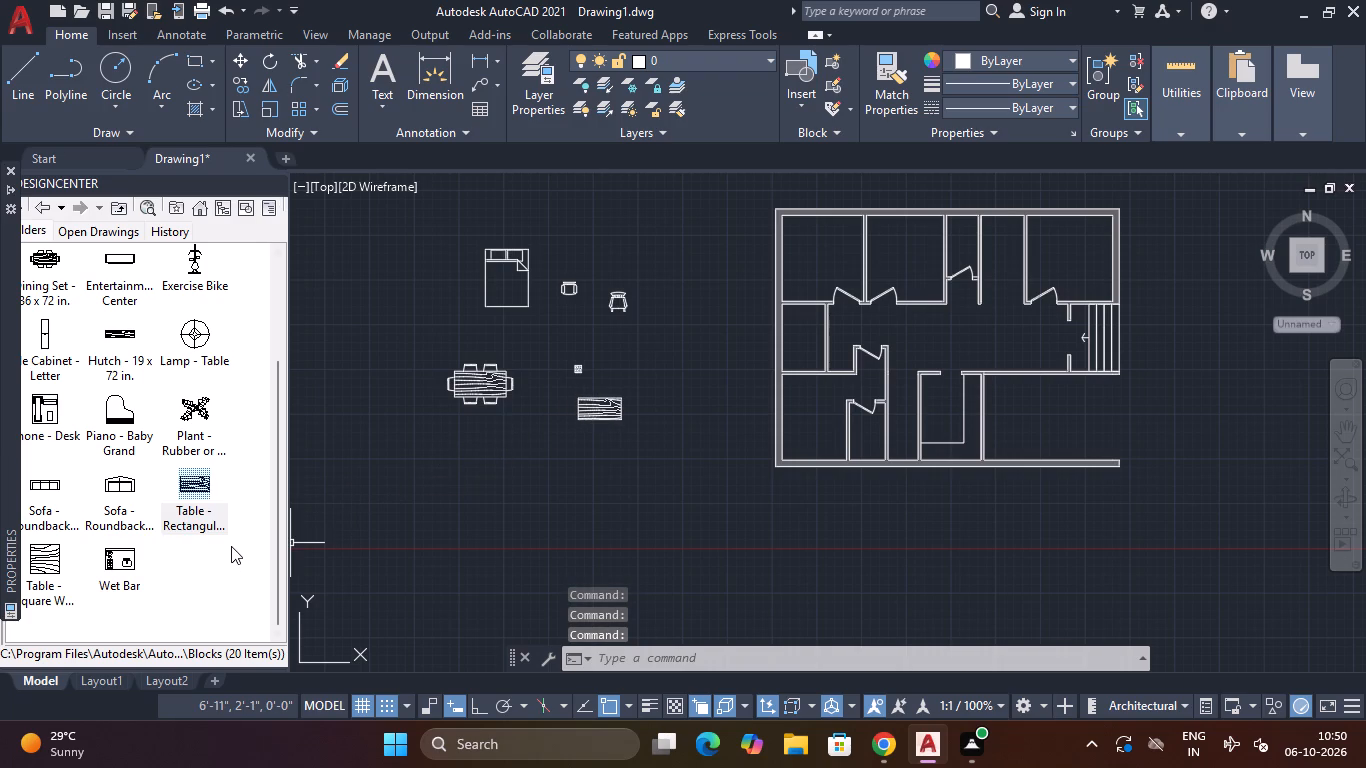
# Insert the Bath Tub - 26 x 60 in., Sink - Oval top and Toilet - top blocks from House Designer.dwg west of the bed and dining set.
pyautogui.scroll(2, 121, 541)
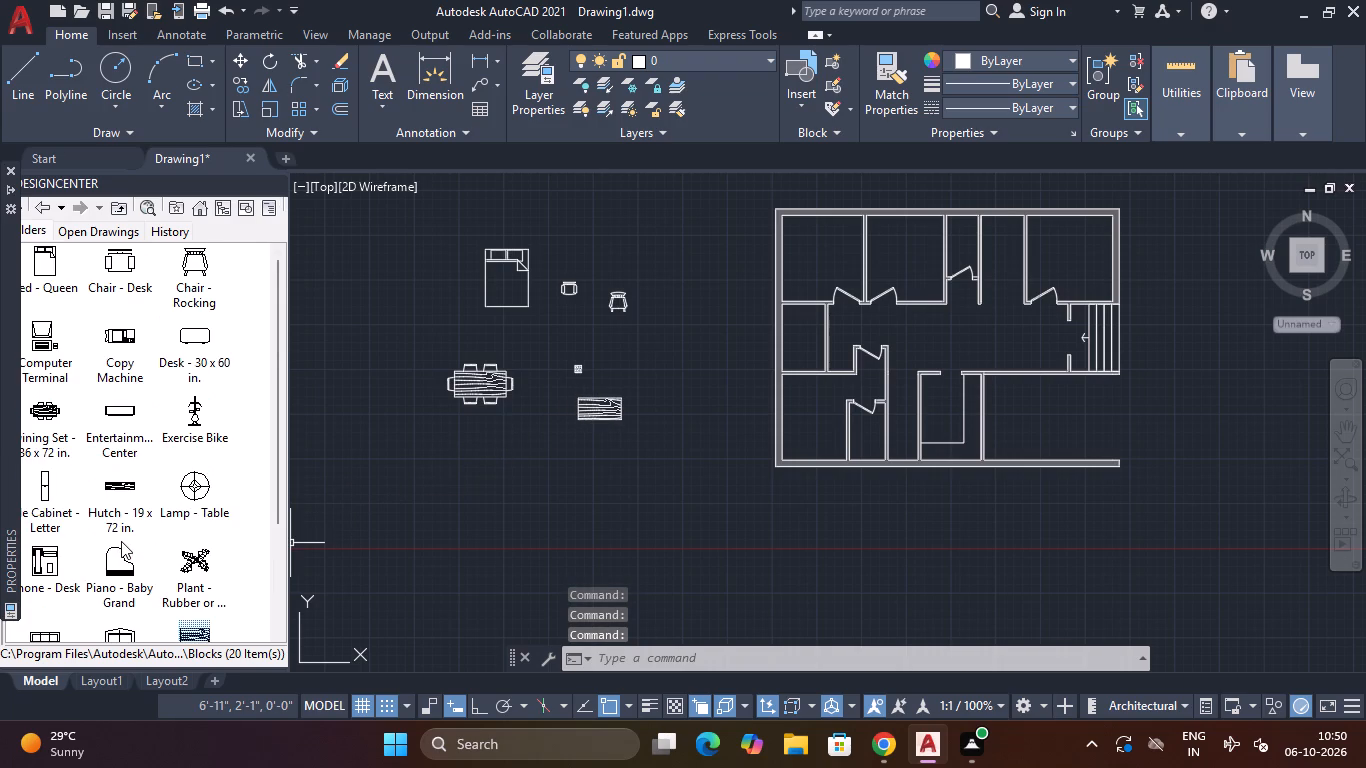
pyautogui.scroll(-2, 121, 541)
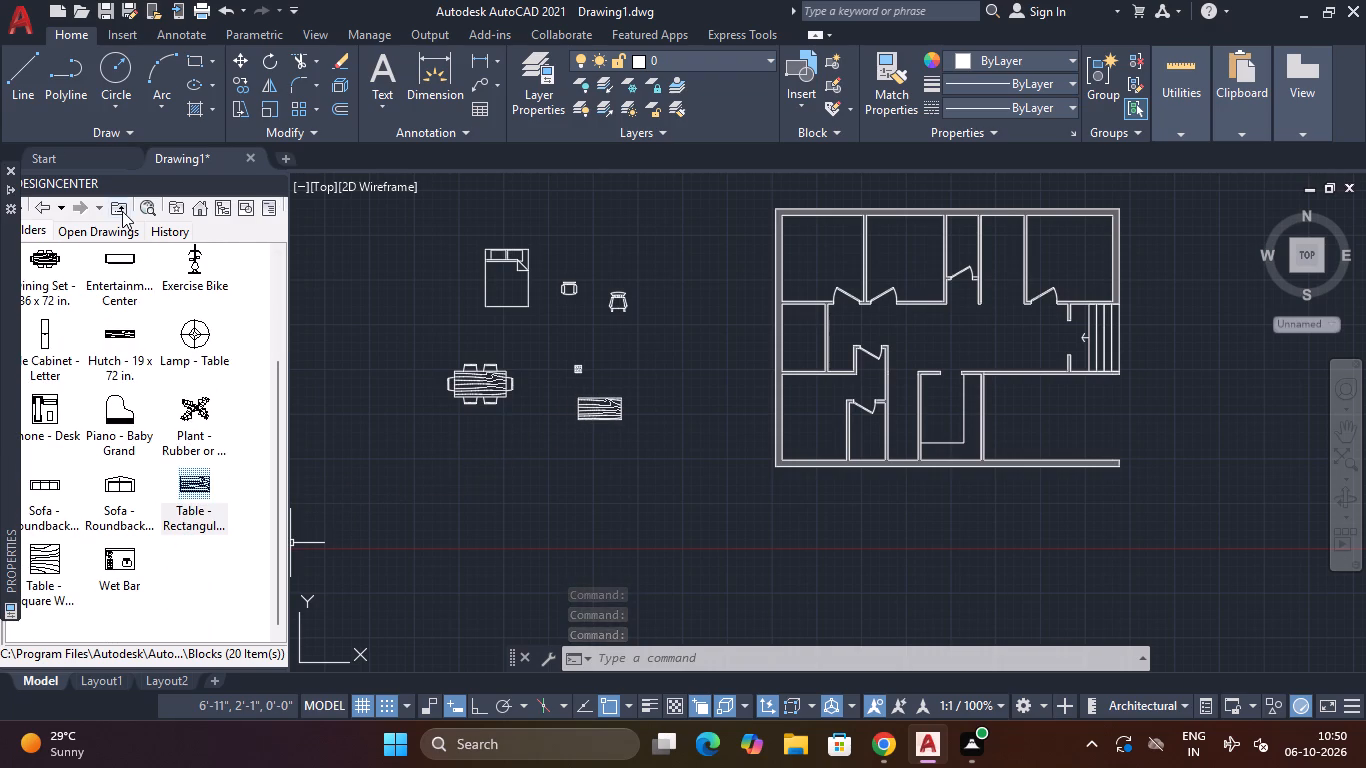
pyautogui.click(122, 211)
pyautogui.click(122, 213)
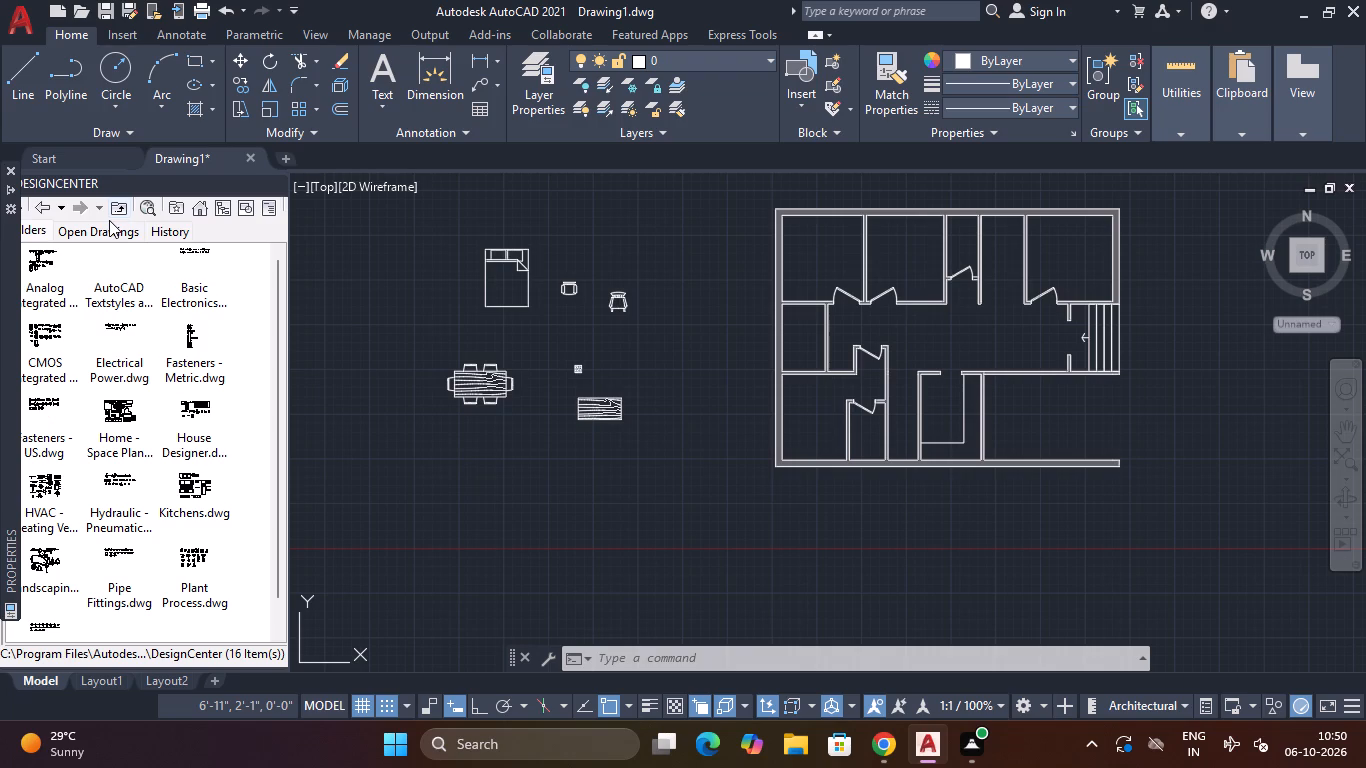
pyautogui.doubleClick(189, 412)
pyautogui.doubleClick(45, 285)
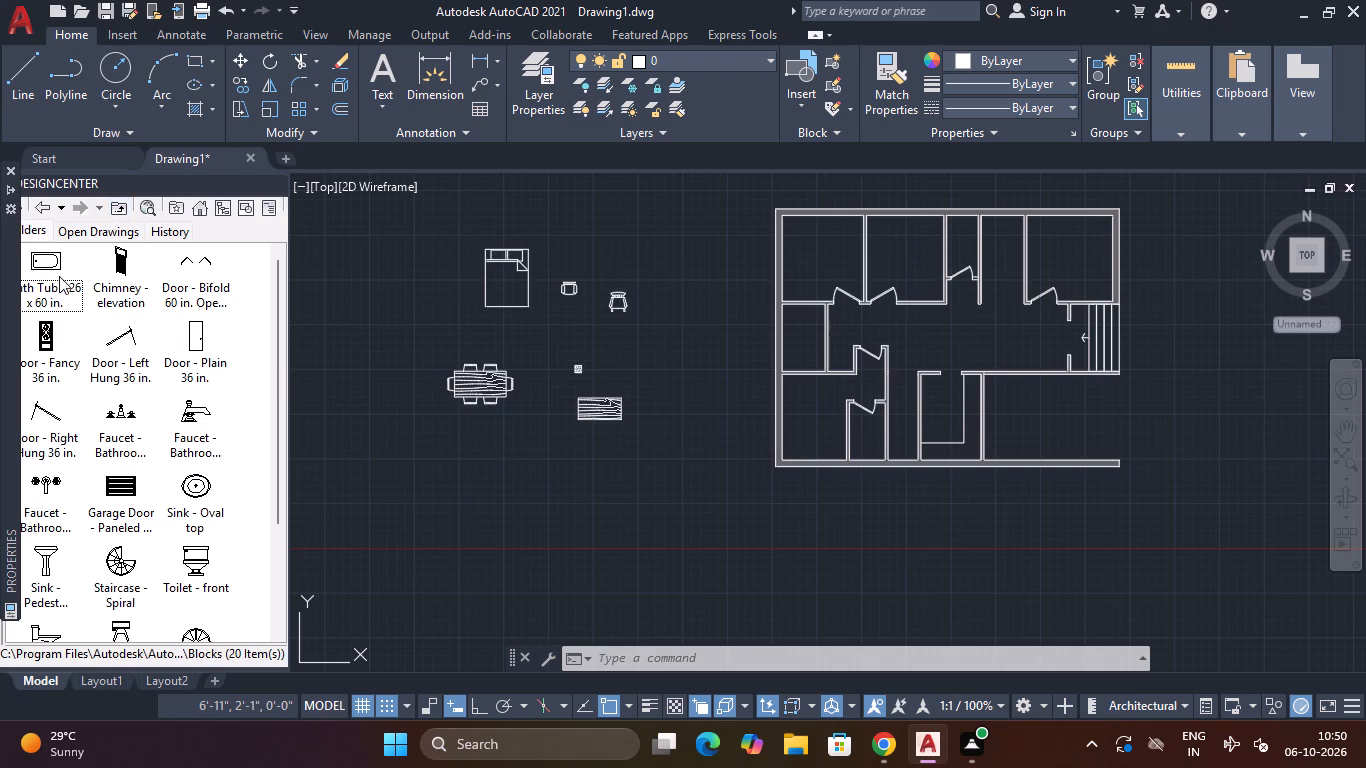
pyautogui.moveTo(40, 287); pyautogui.dragTo(355, 279)
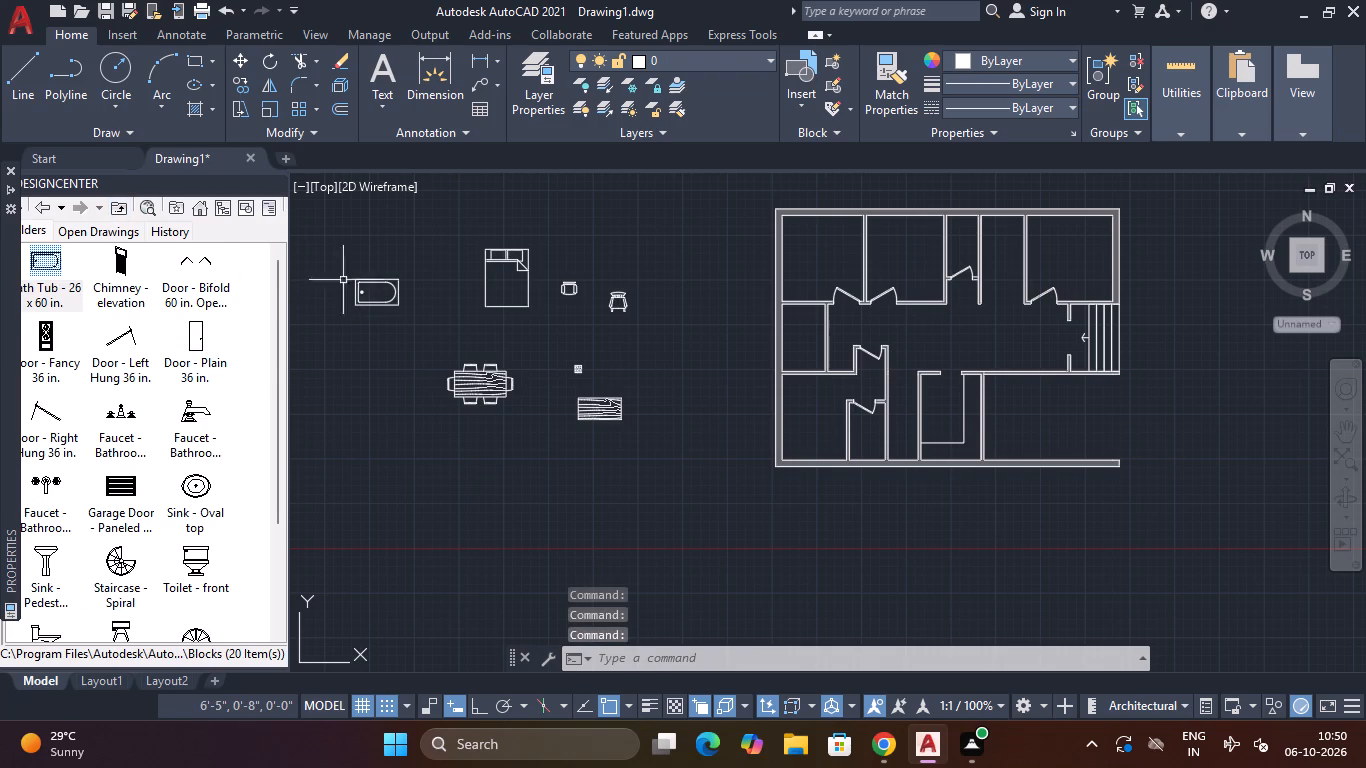
pyautogui.moveTo(197, 498); pyautogui.dragTo(373, 372)
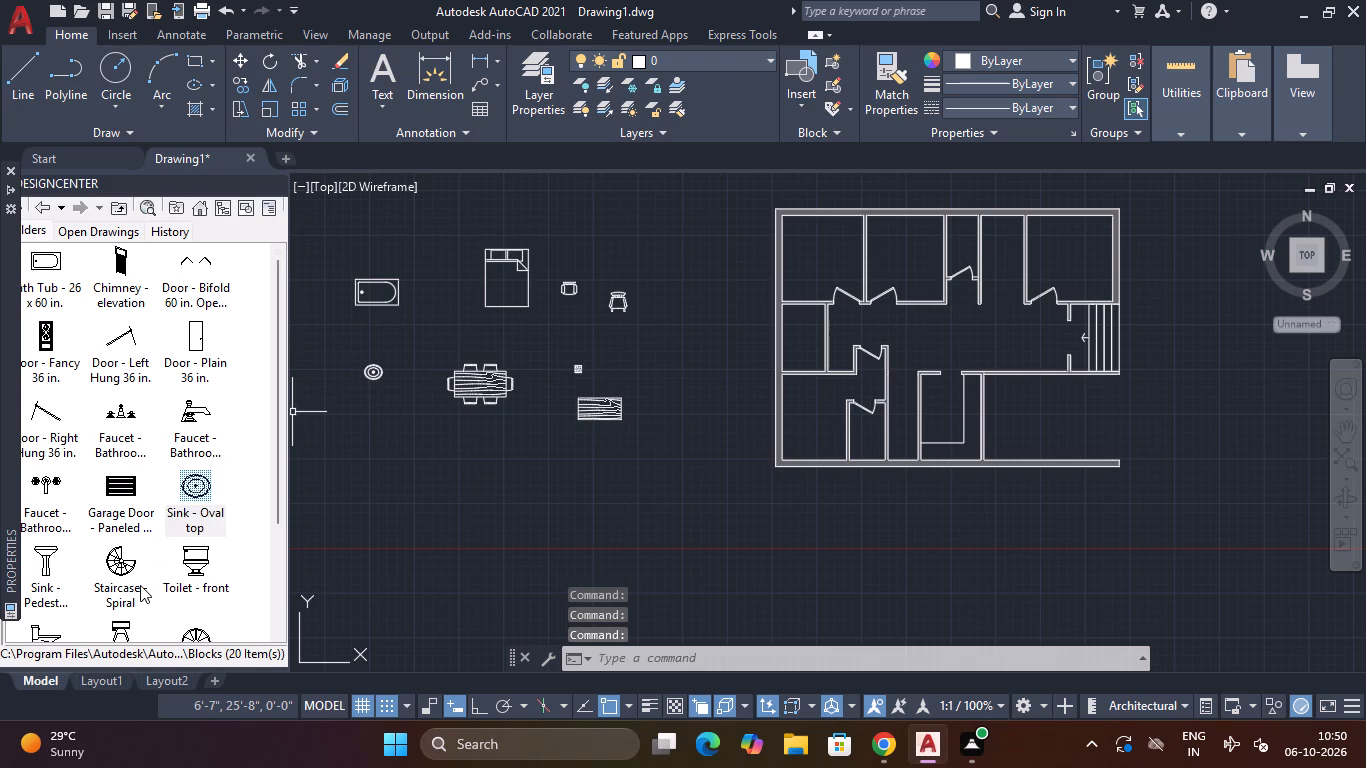
pyautogui.scroll(-2, 144, 568)
pyautogui.moveTo(117, 497); pyautogui.dragTo(269, 484)
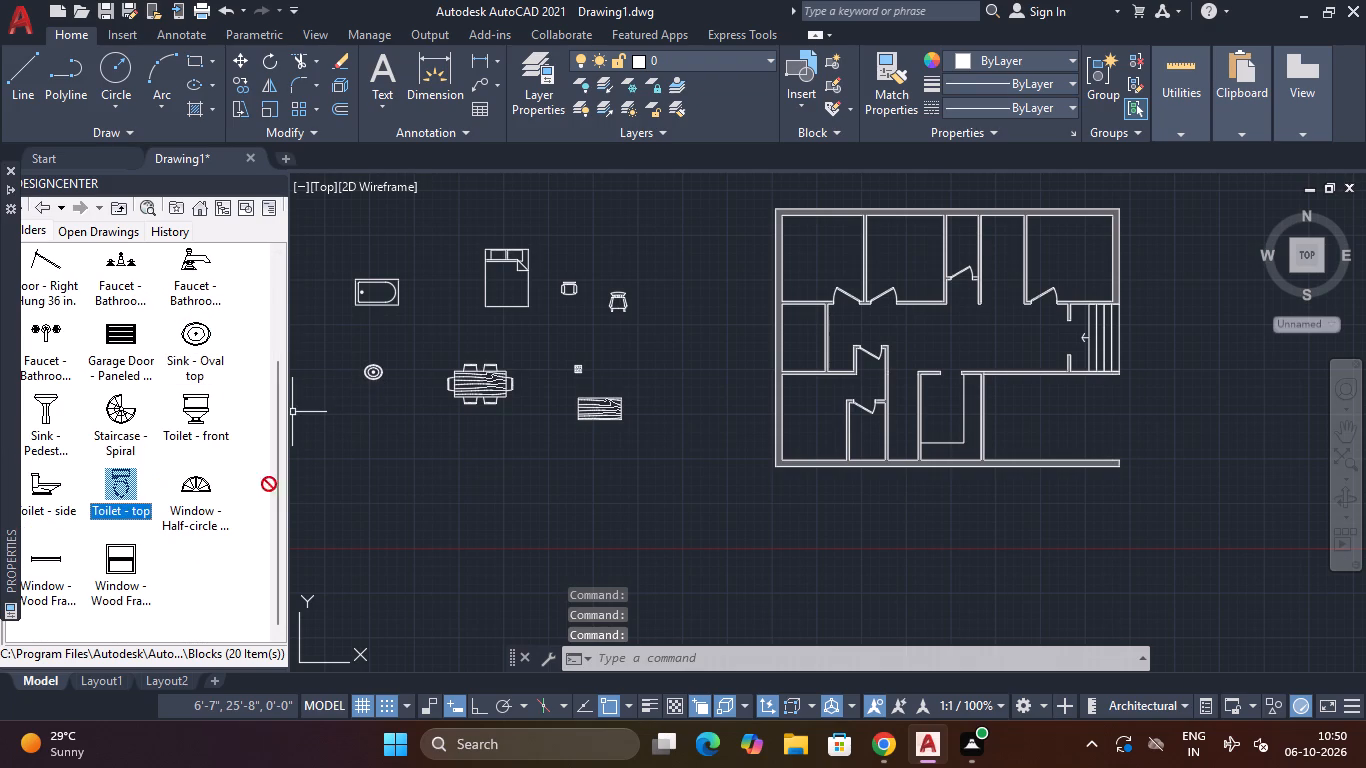
pyautogui.moveTo(269, 484); pyautogui.dragTo(404, 419)
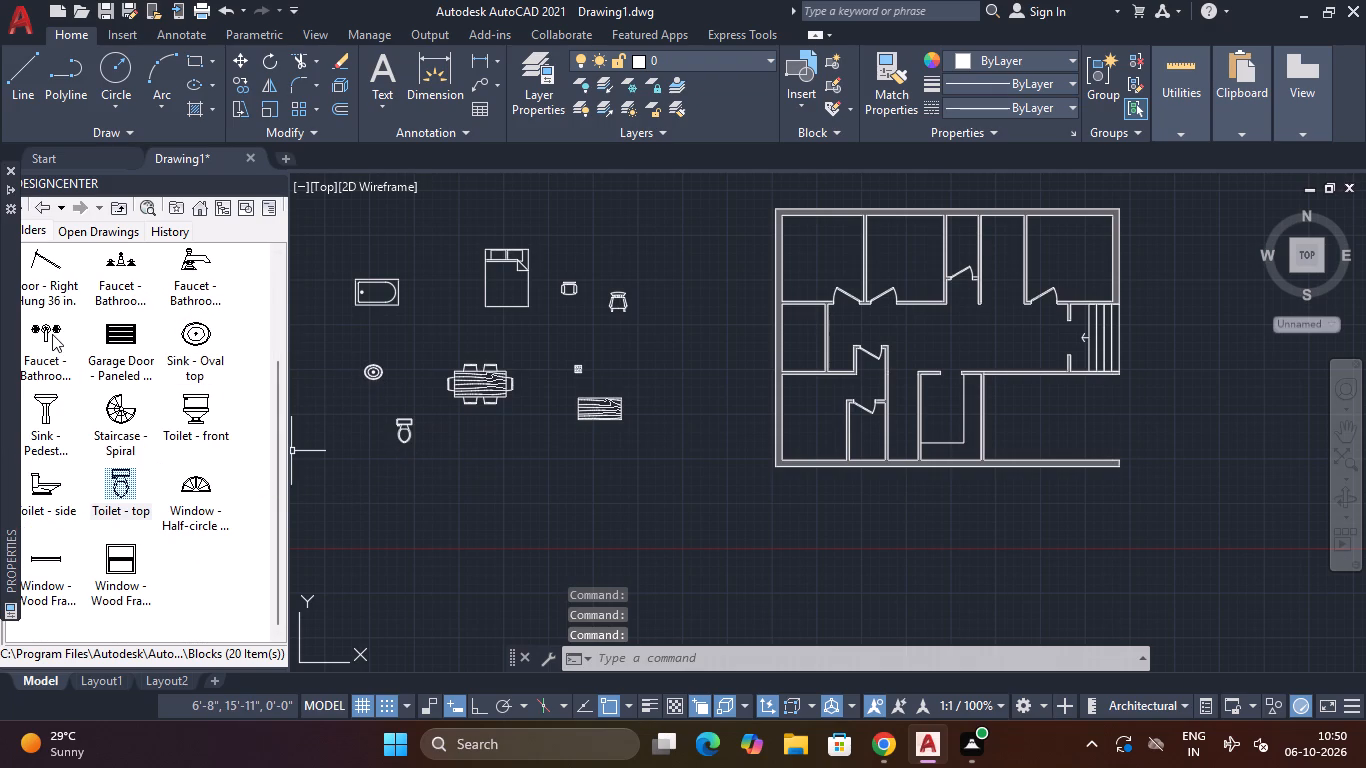
# Place the Faucet - Bathroom top block on the upper edge of the oval sink.
pyautogui.moveTo(52, 334); pyautogui.dragTo(385, 375)
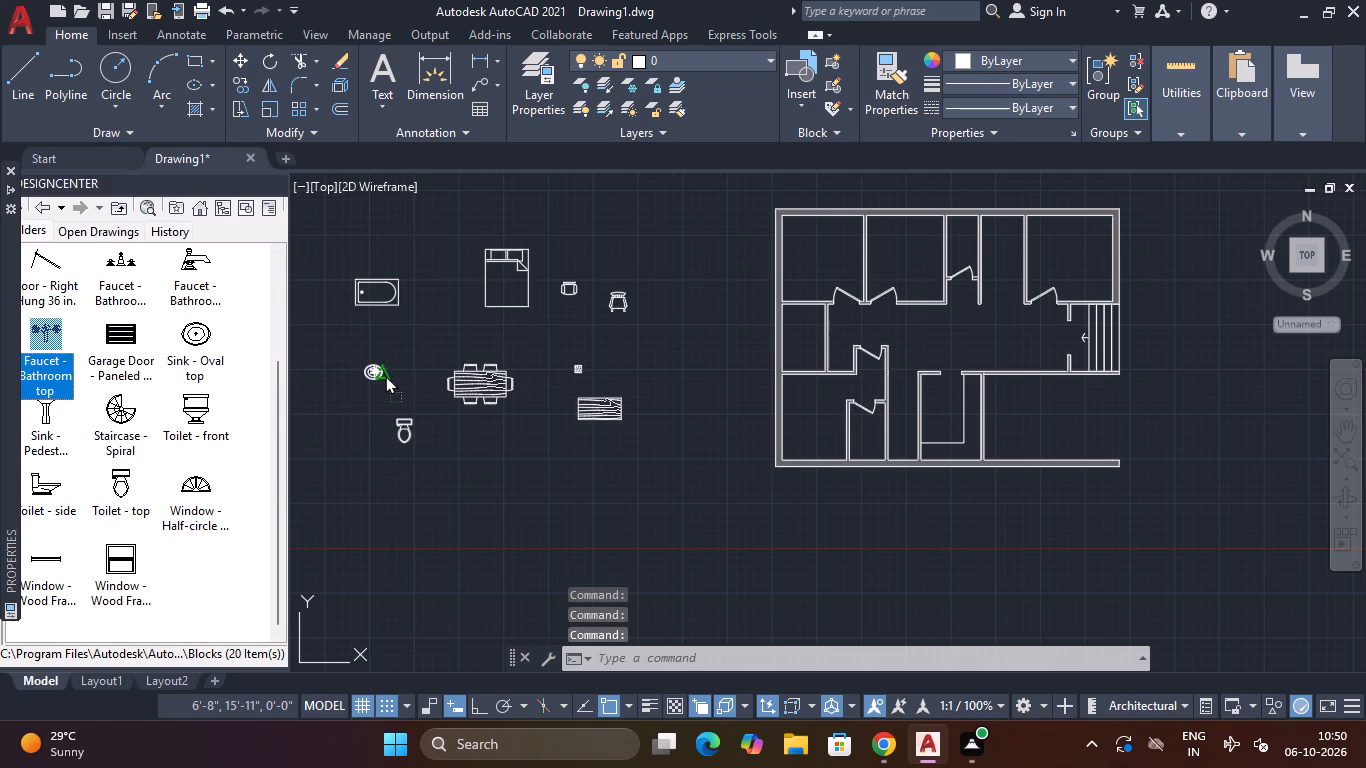
pyautogui.moveTo(385, 375); pyautogui.dragTo(370, 375)
pyautogui.scroll(1, 380, 376)
pyautogui.moveTo(370, 375); pyautogui.dragTo(370, 365)
pyautogui.scroll(4, 371, 372)
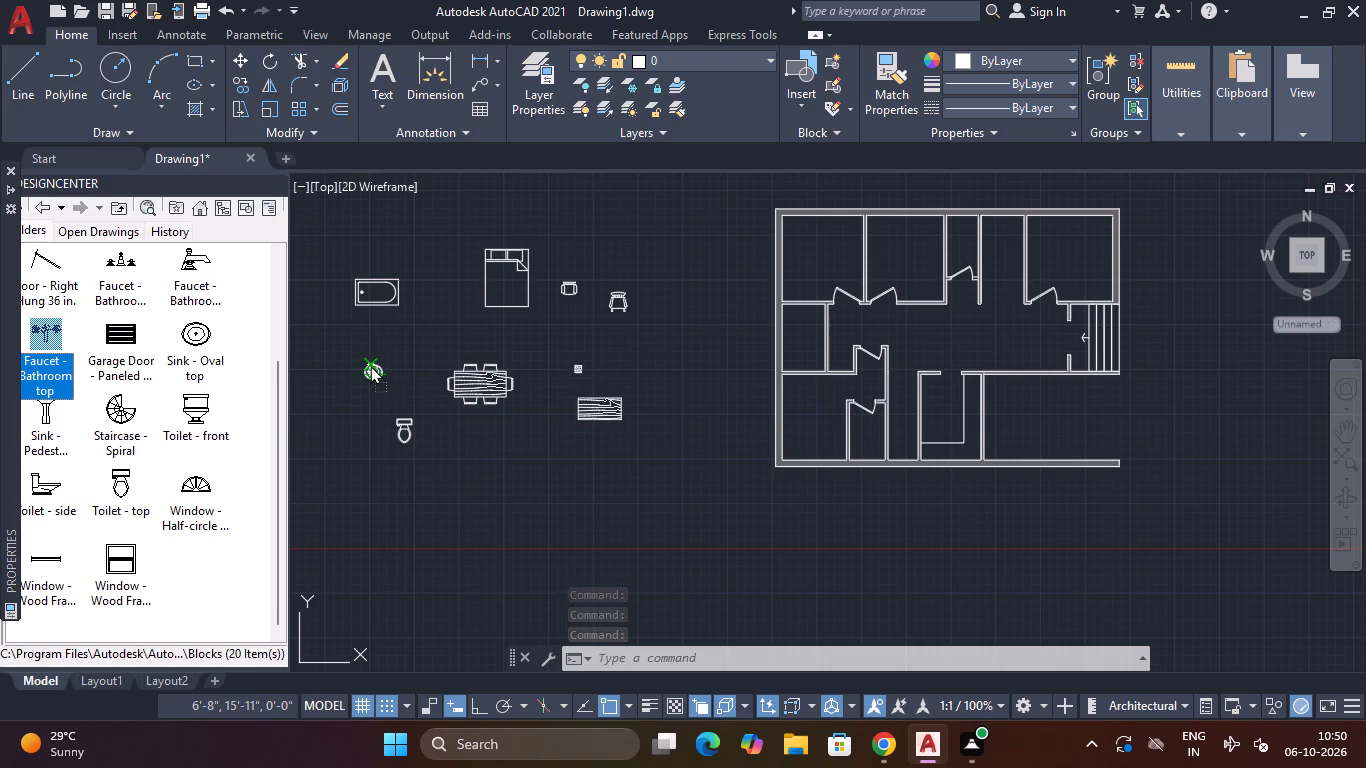
pyautogui.moveTo(370, 365); pyautogui.dragTo(375, 364)
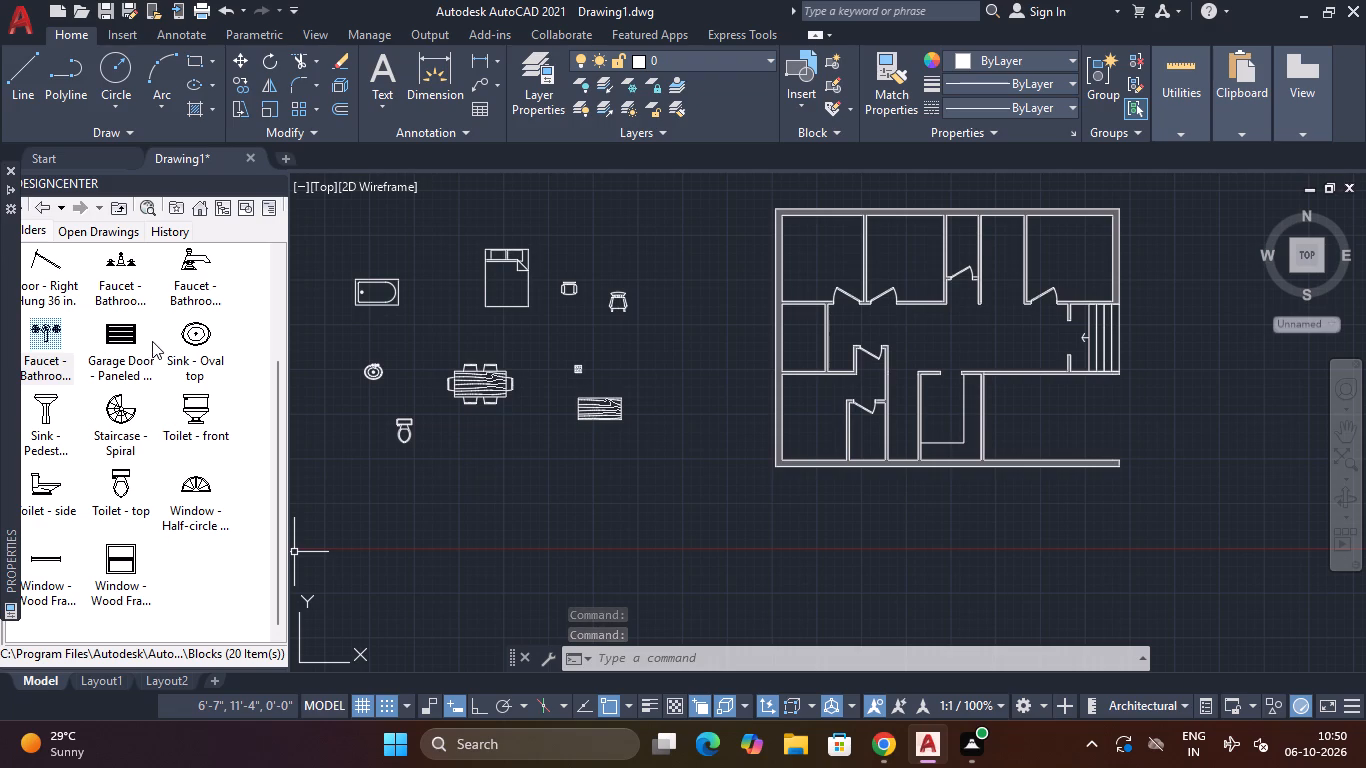
# Insert the 60 in. bifold door block just above the bathtub.
pyautogui.scroll(3, 153, 341)
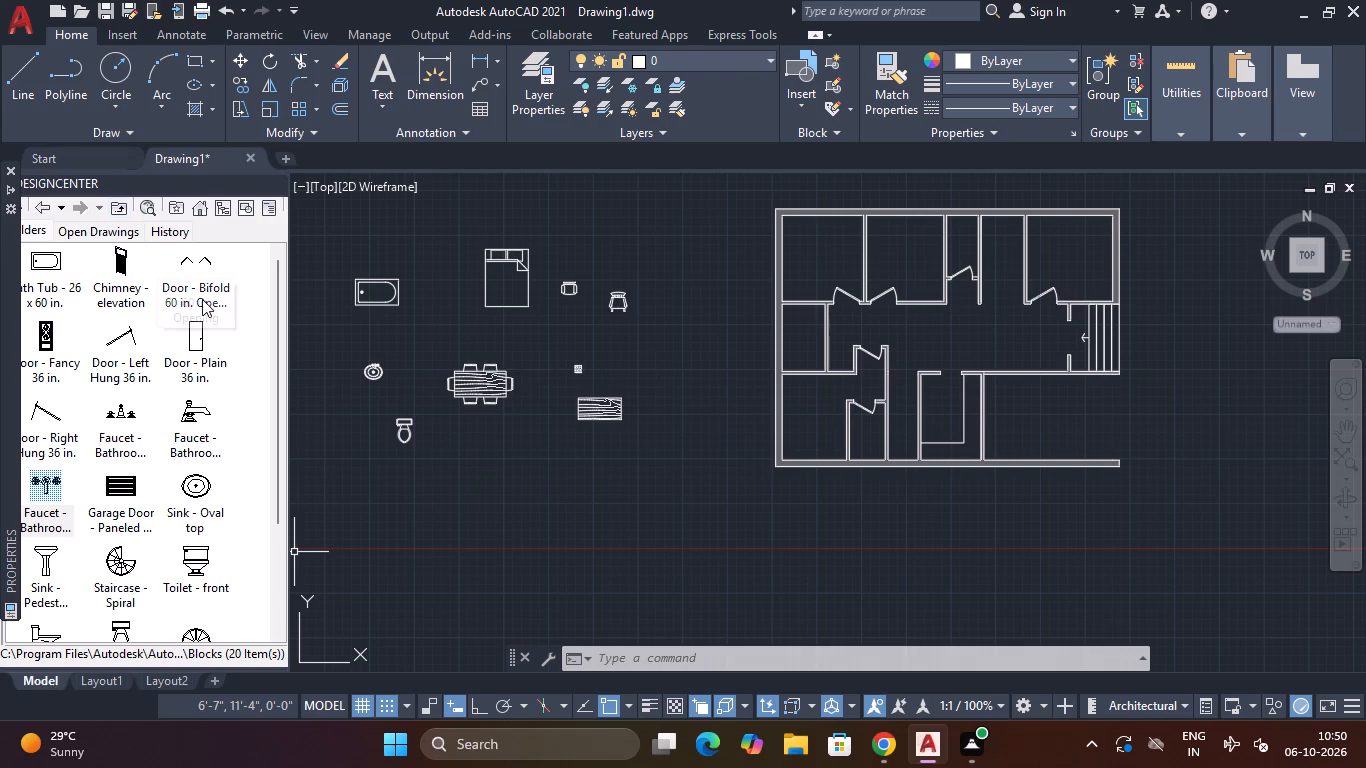
pyautogui.moveTo(202, 284); pyautogui.dragTo(395, 244)
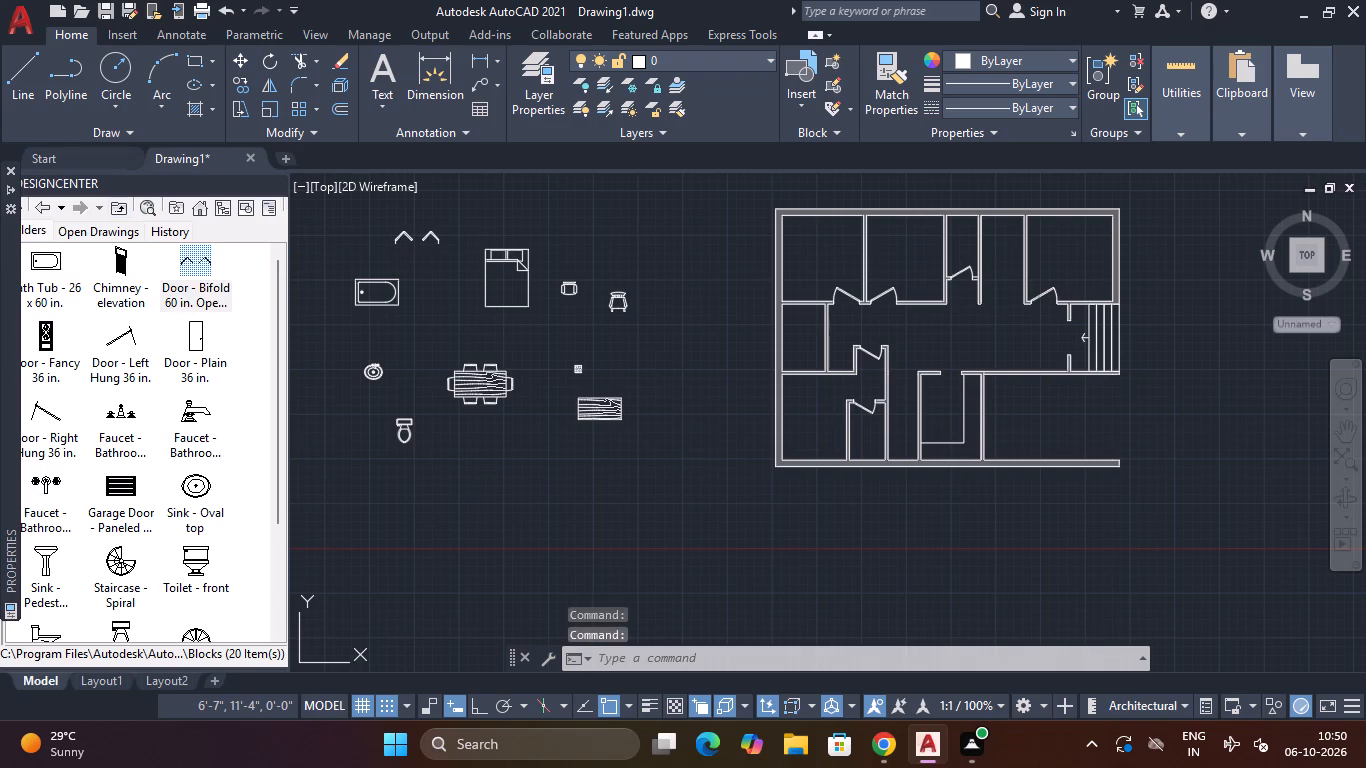
# Insert the Range-Oven - 30 in top and Sink-double - 36 in top blocks from Kitchens.dwg below the dining set.
pyautogui.click(122, 211)
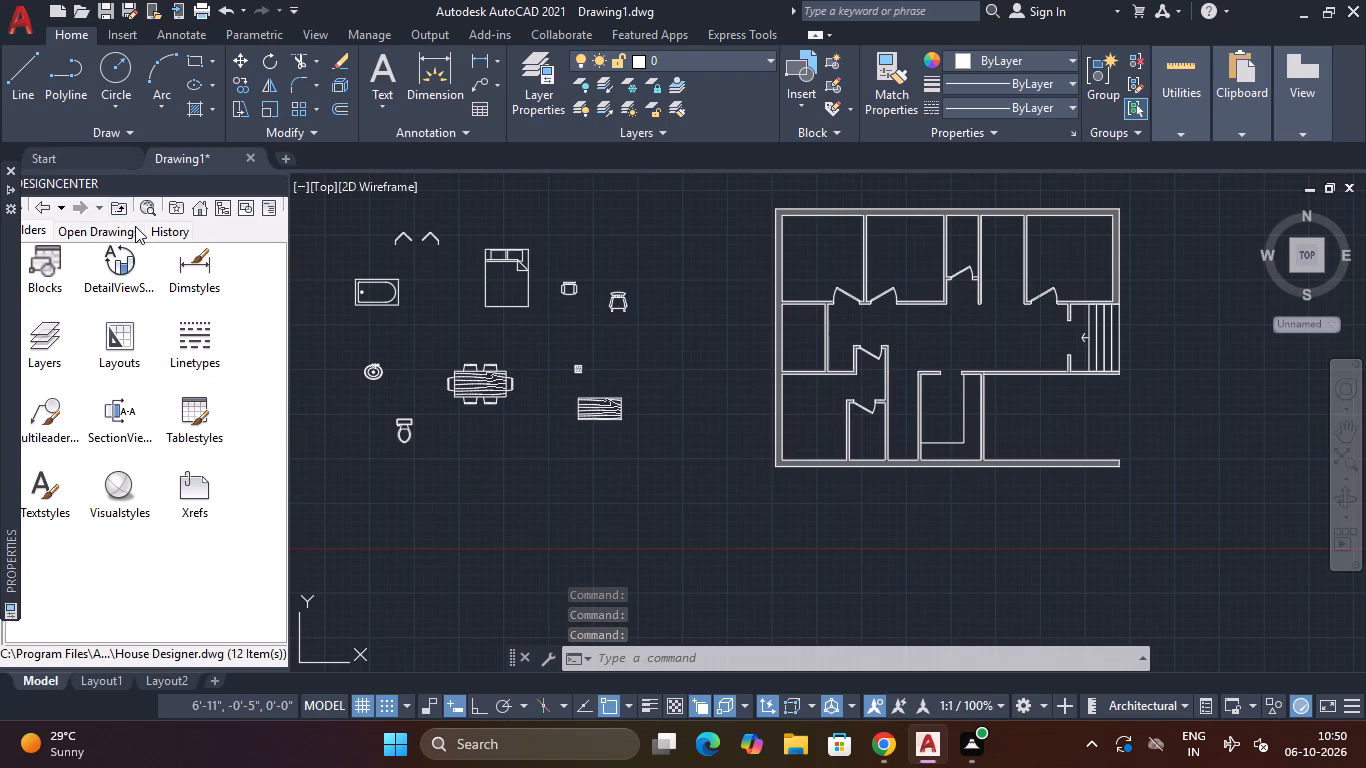
pyautogui.click(119, 207)
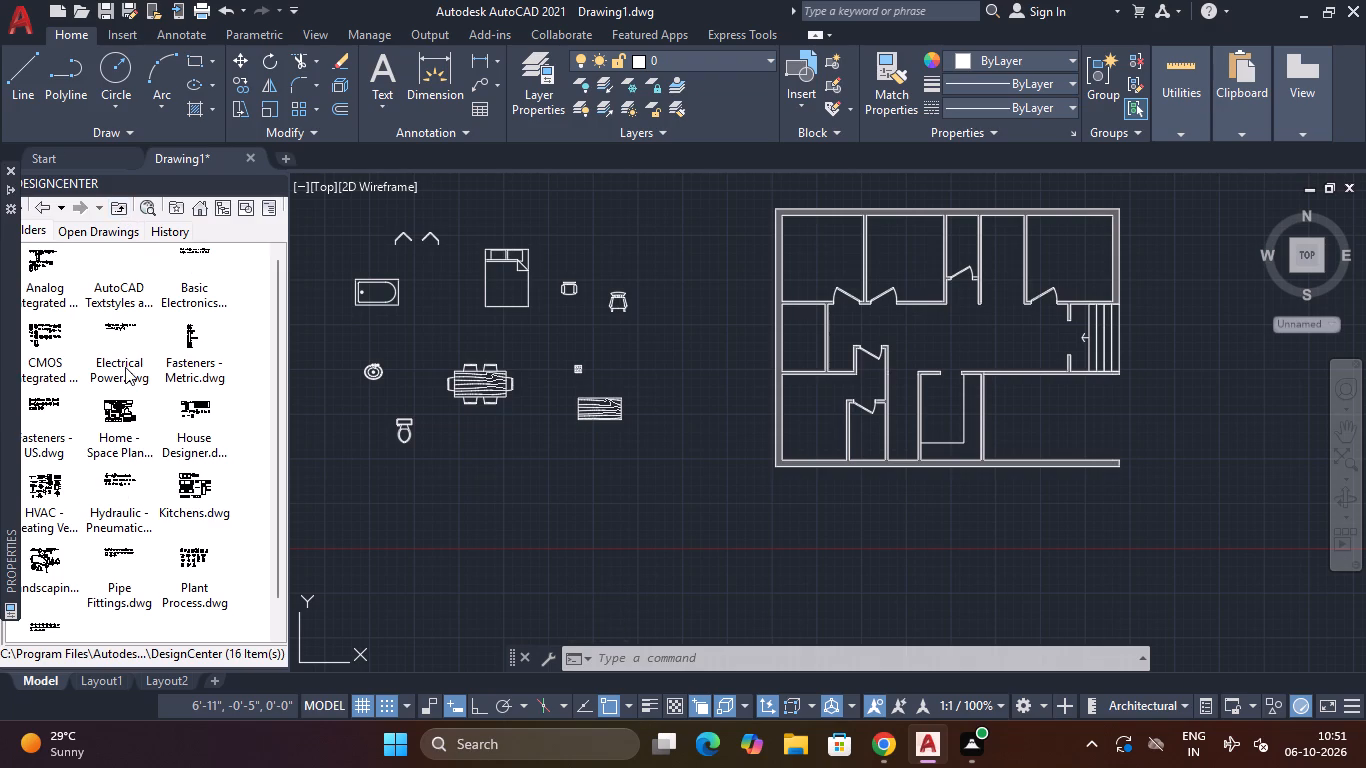
pyautogui.click(176, 491)
pyautogui.click(176, 491)
pyautogui.doubleClick(56, 275)
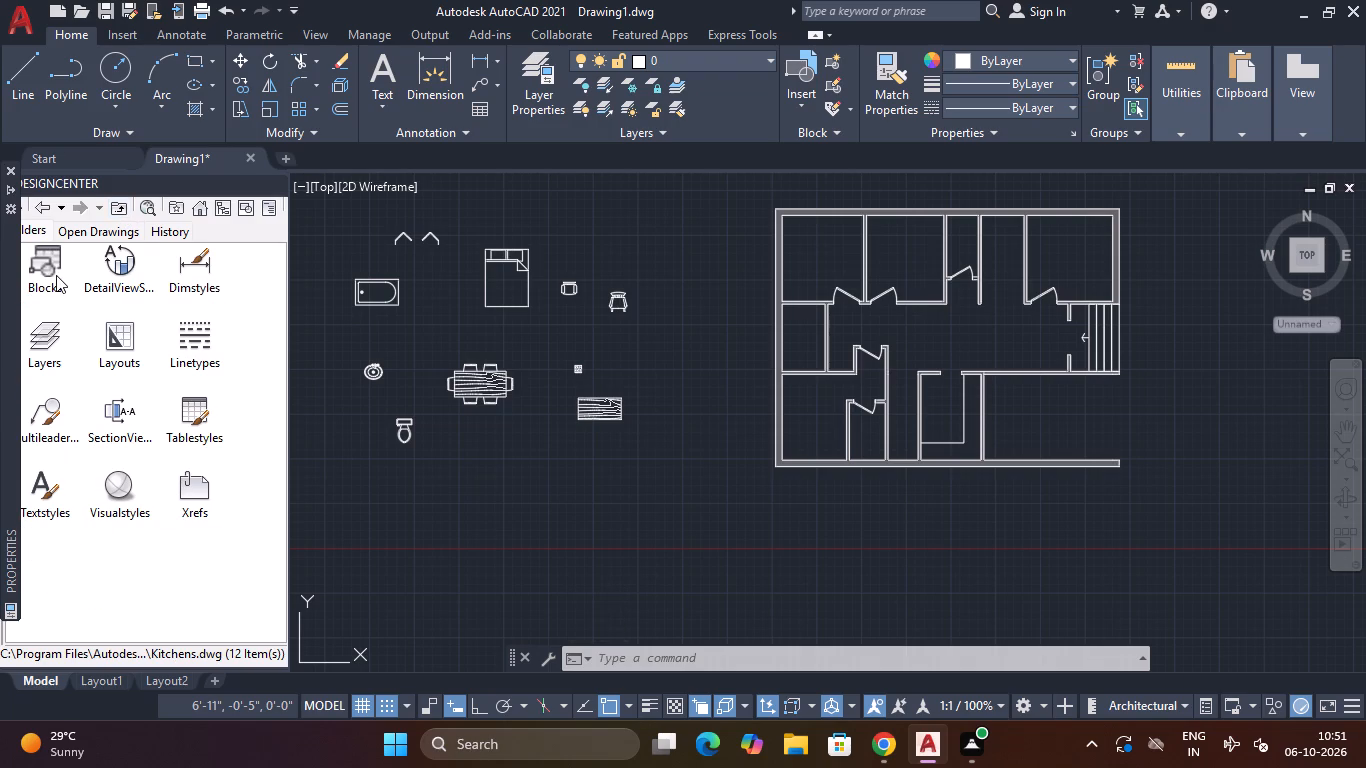
pyautogui.scroll(-2, 157, 313)
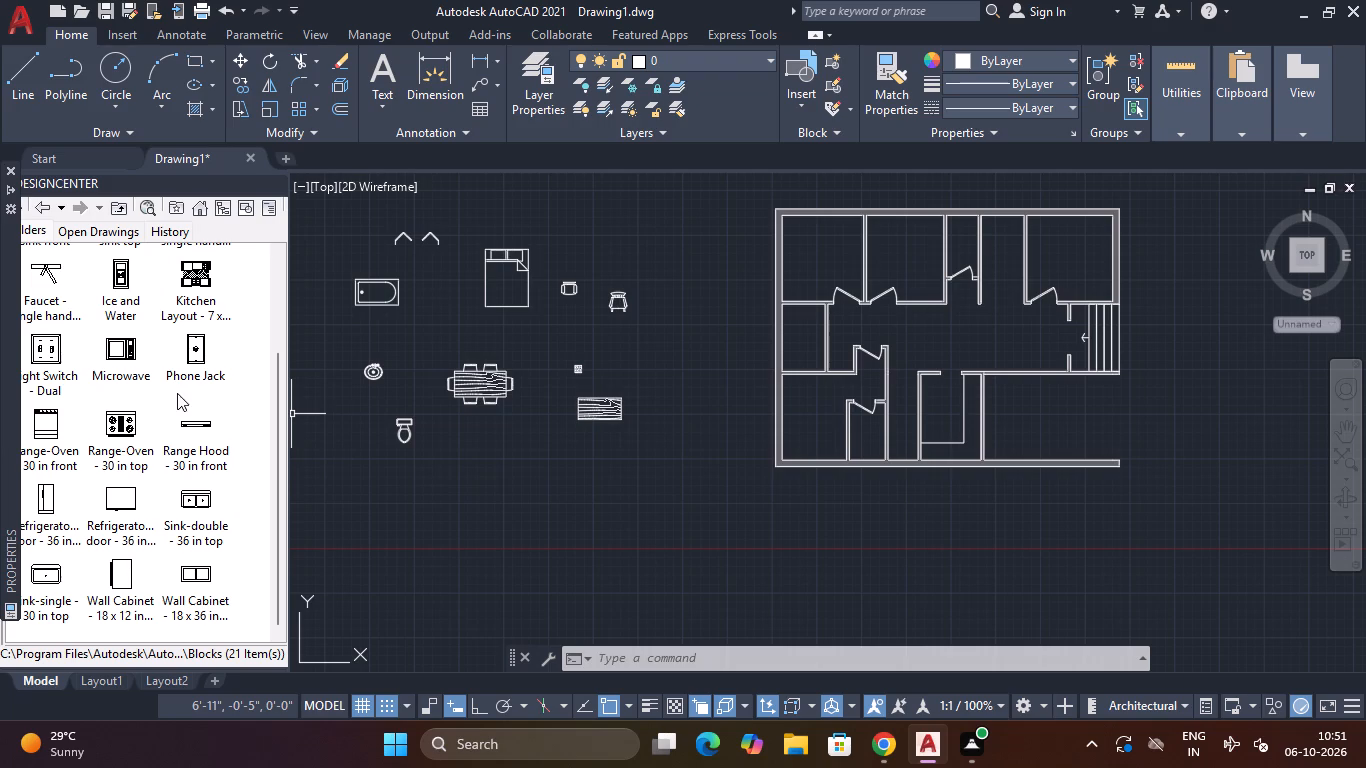
pyautogui.moveTo(133, 440); pyautogui.dragTo(460, 480)
pyautogui.moveTo(187, 506); pyautogui.dragTo(527, 514)
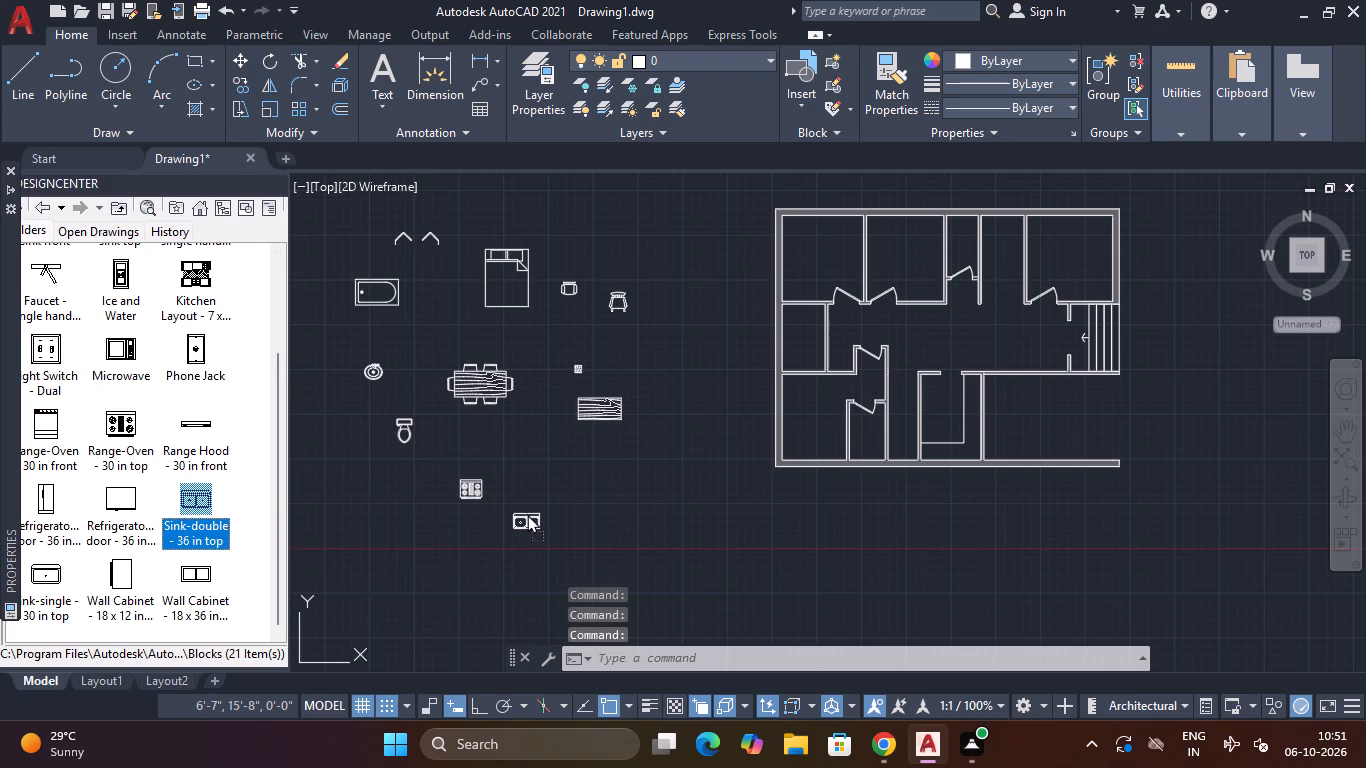
pyautogui.moveTo(527, 514); pyautogui.dragTo(530, 506)
# Place the Refrigerator-2 door - 36 in top block below the range and the Wall Cabinet - 18 x 36 in beside the double sink, and close DesignCenter.
pyautogui.scroll(2, 101, 423)
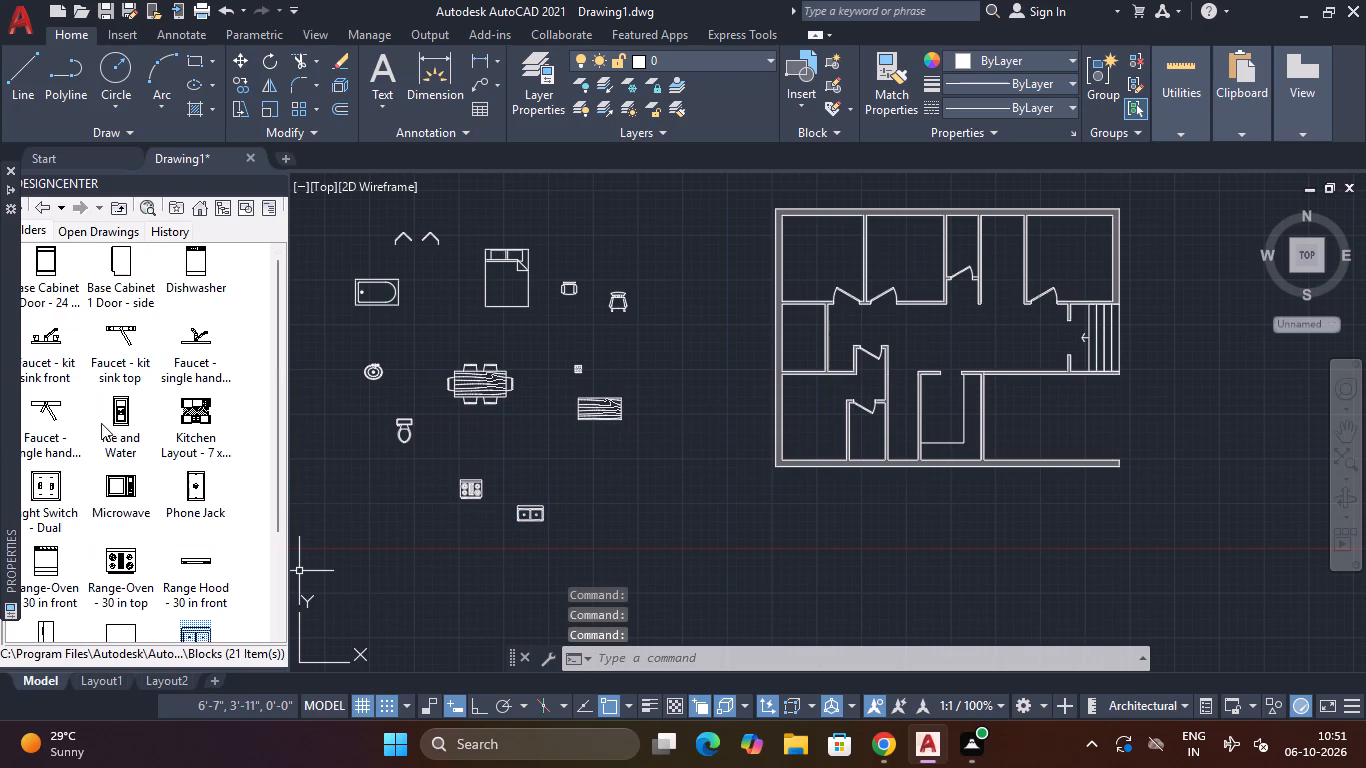
pyautogui.scroll(-1, 162, 555)
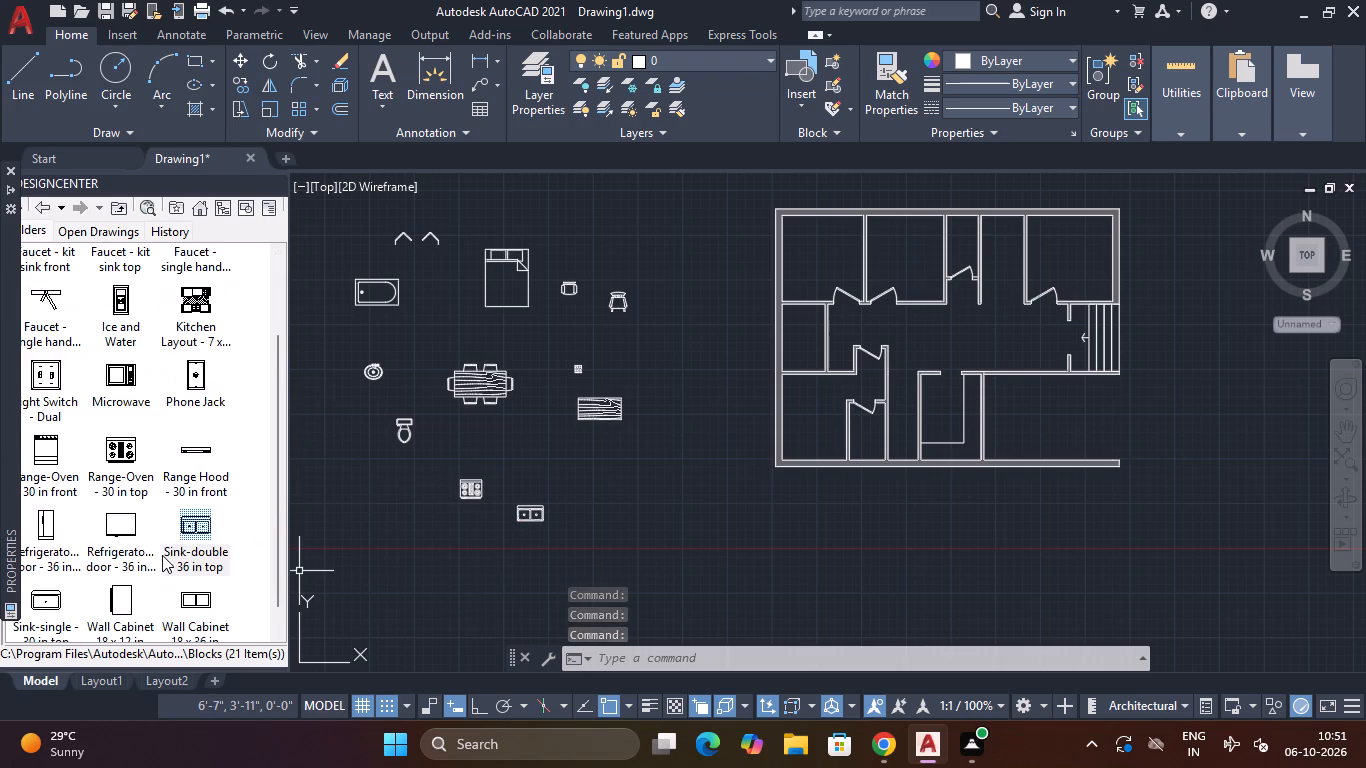
pyautogui.moveTo(117, 529); pyautogui.dragTo(401, 618)
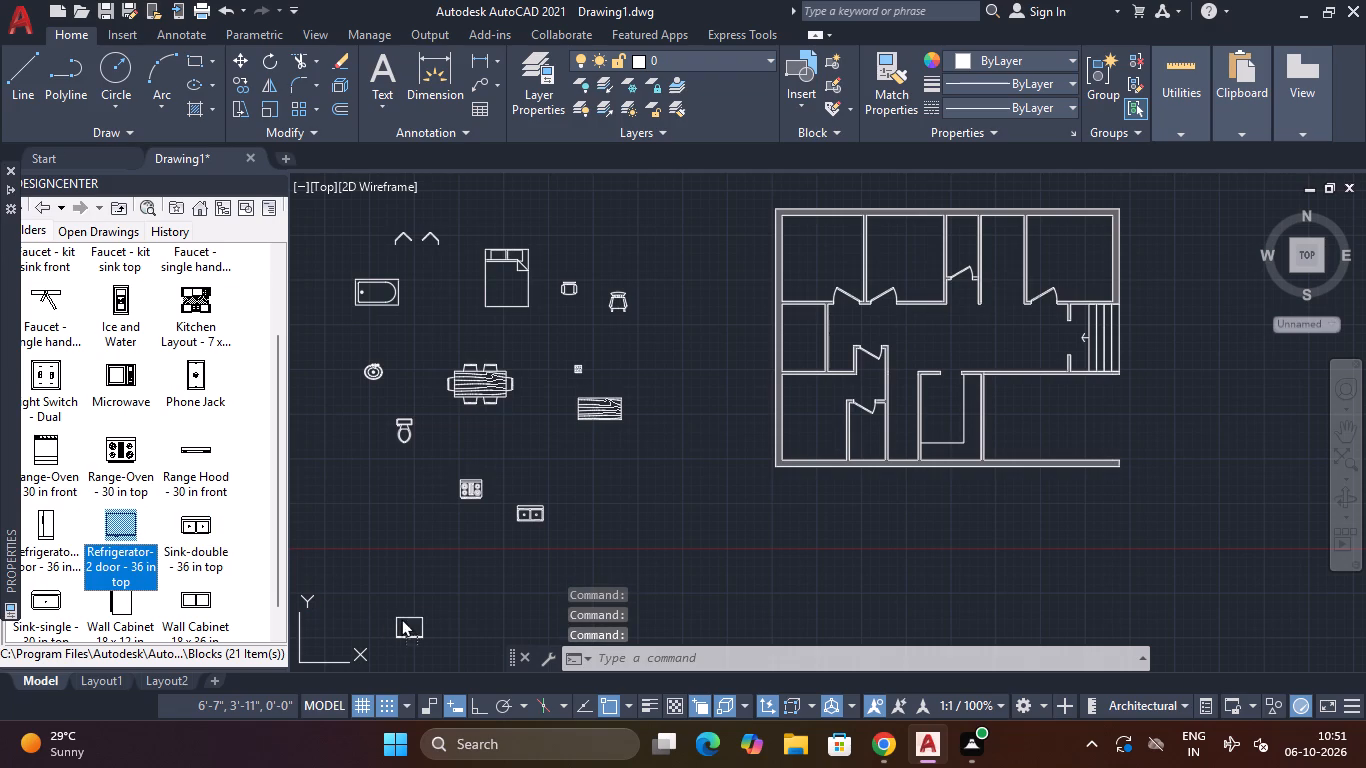
pyautogui.moveTo(401, 618); pyautogui.dragTo(460, 533)
pyautogui.moveTo(185, 598); pyautogui.dragTo(554, 520)
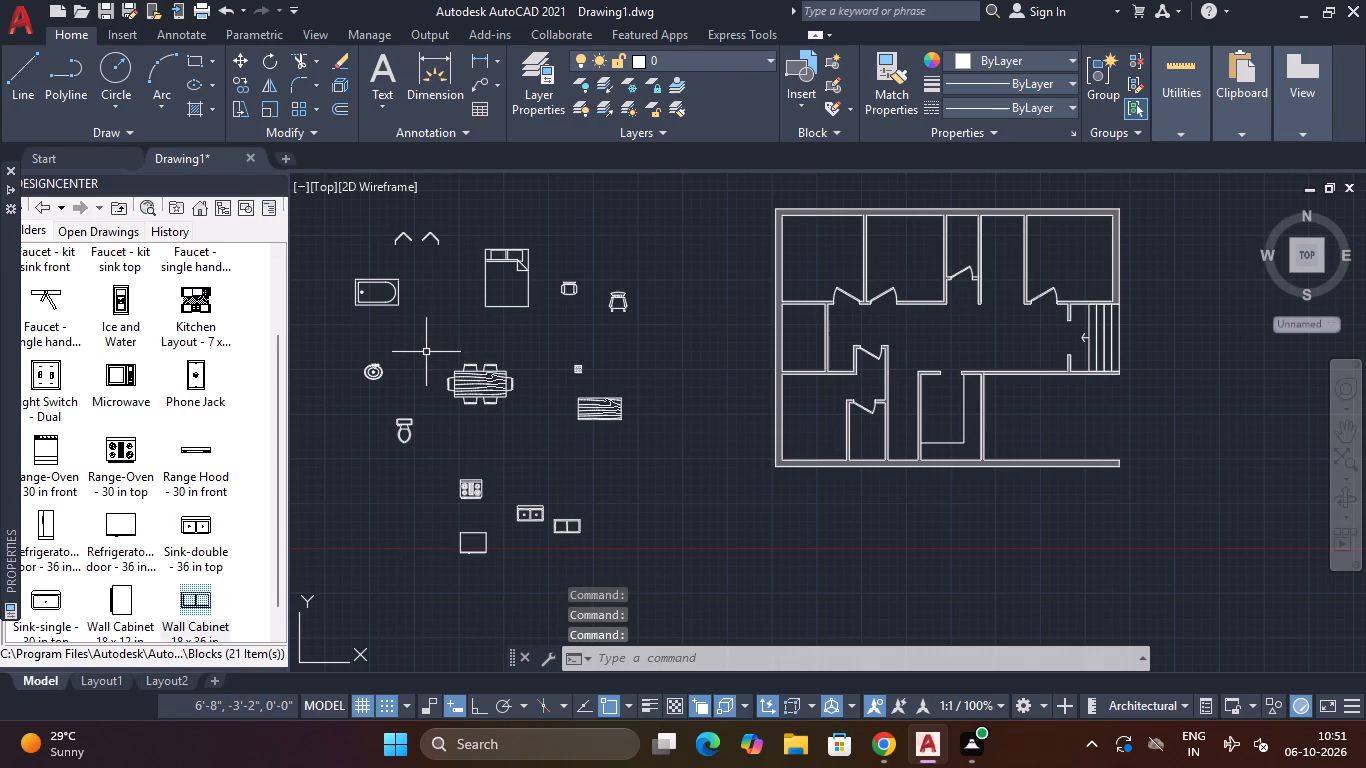
pyautogui.press('Escape')
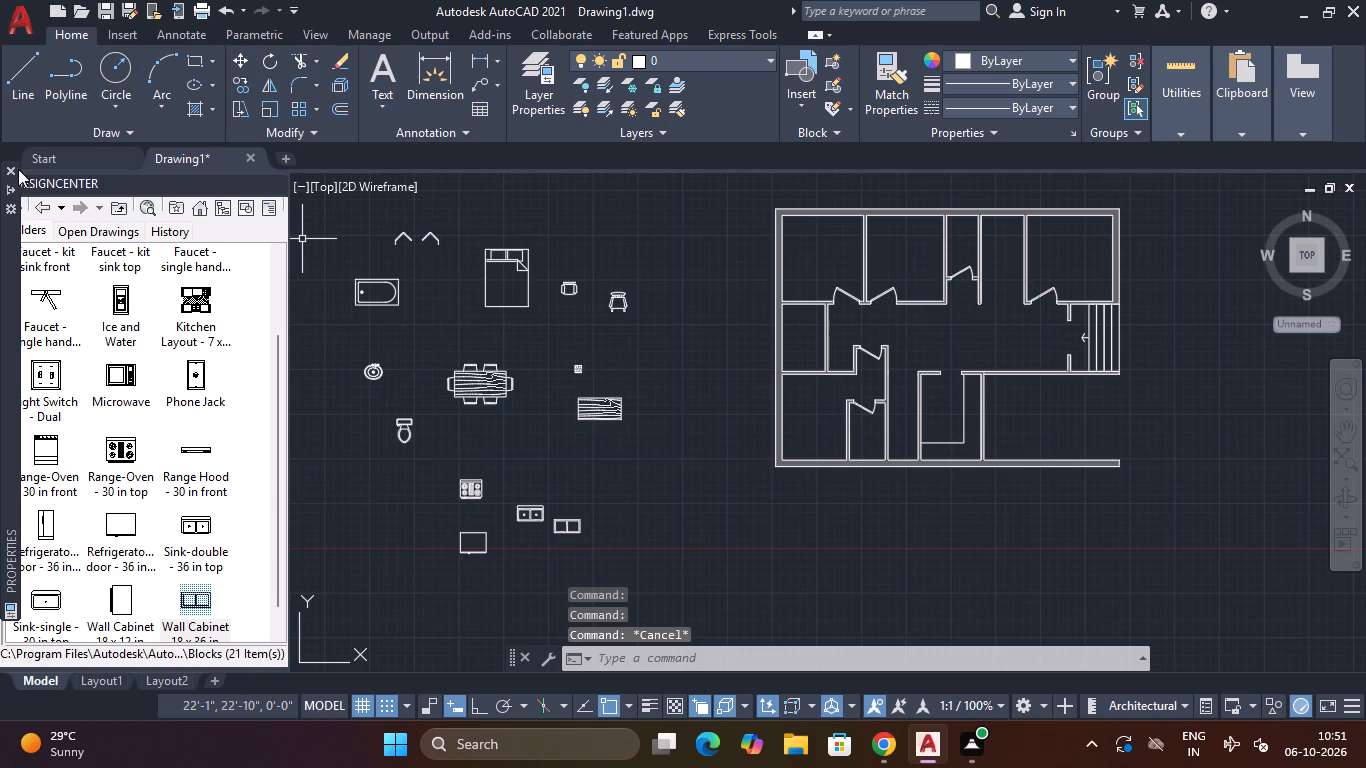
pyautogui.click(11, 165)
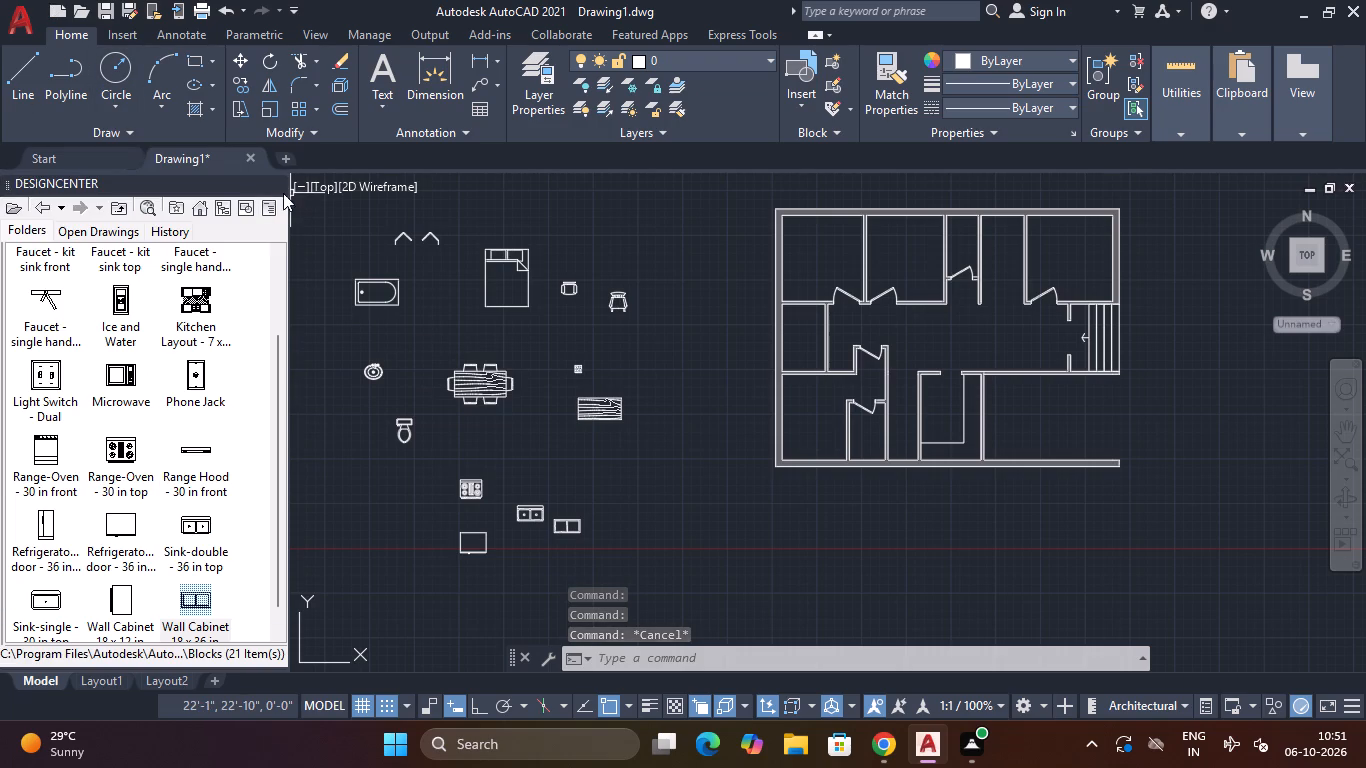
pyautogui.click(280, 184)
# Check the bed's length with a linear dimension along its east side and erase that dimension.
pyautogui.scroll(2, 395, 286)
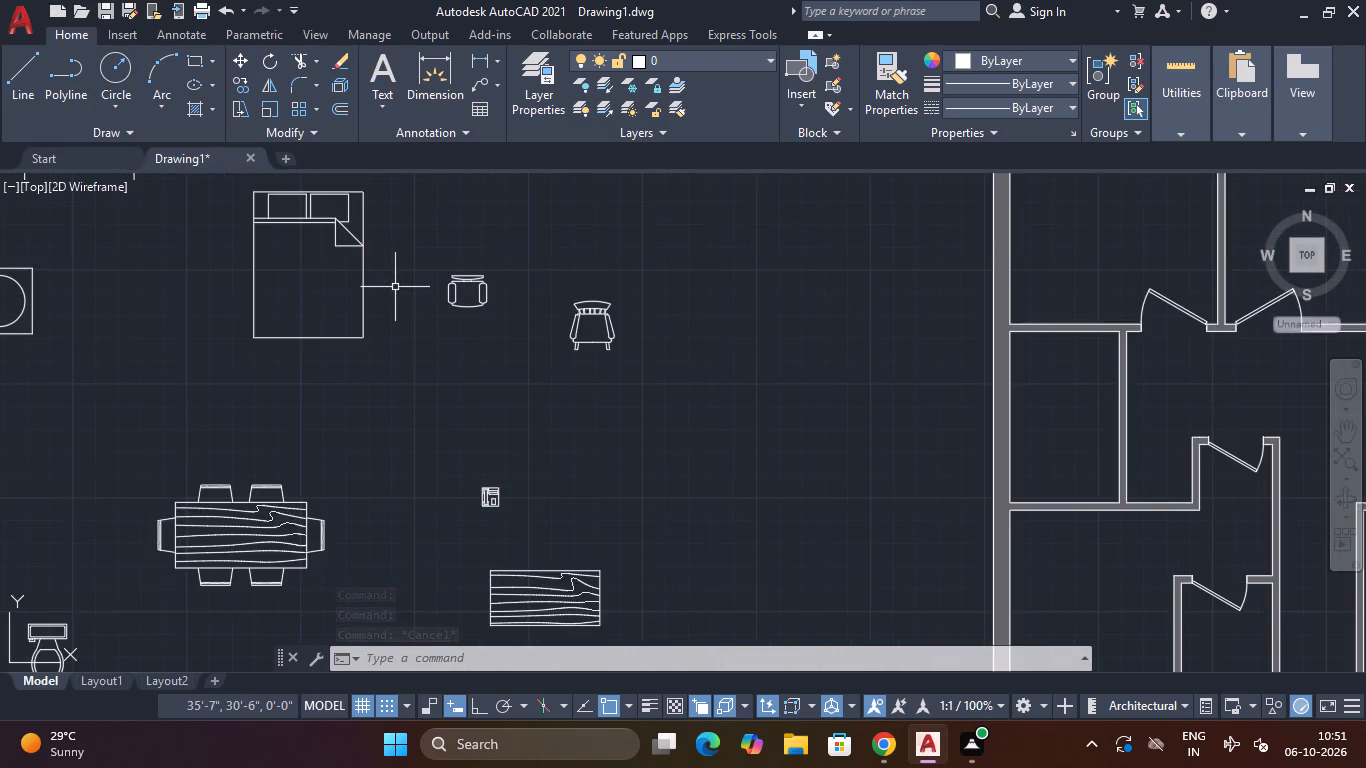
pyautogui.scroll(1, 394, 287)
pyautogui.moveTo(394, 287); pyautogui.dragTo(399, 402, button='middle')
pyautogui.write('dli')
pyautogui.press('space')
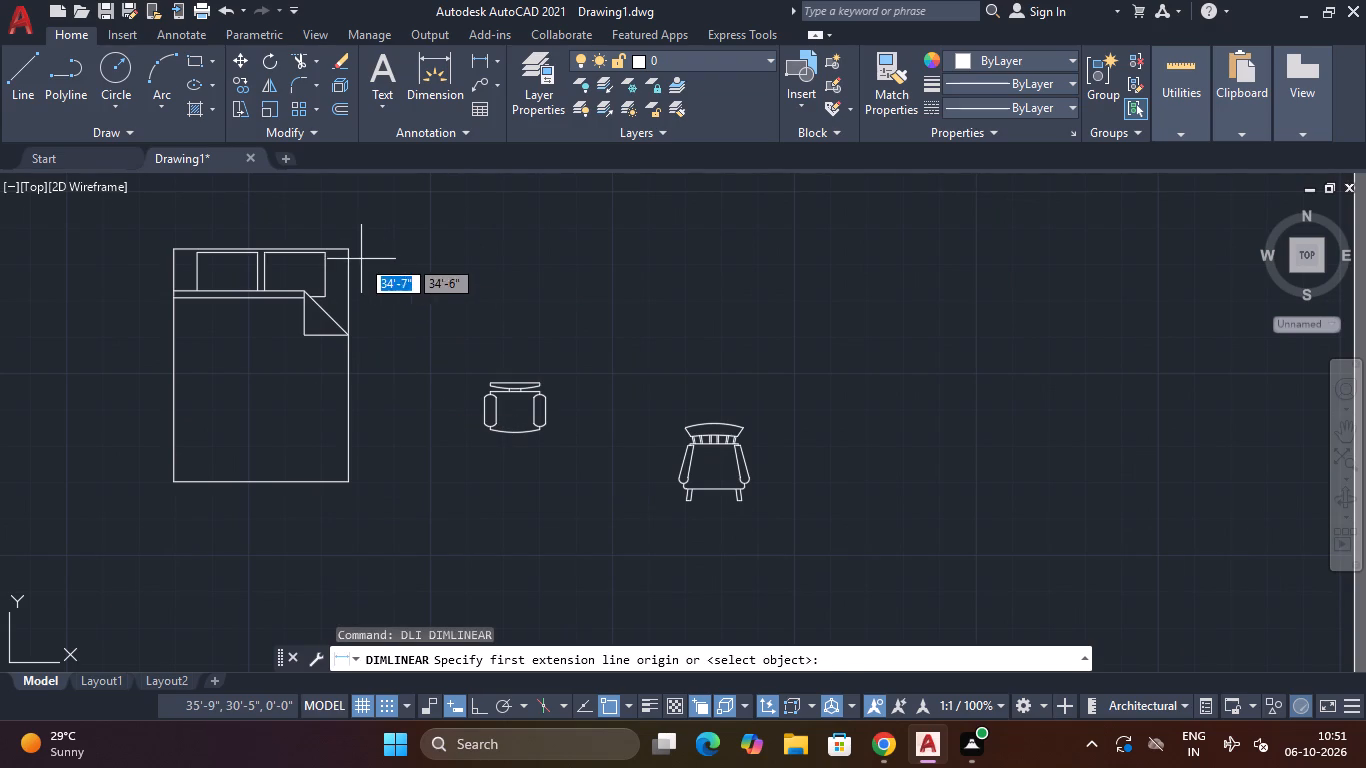
pyautogui.click(347, 254)
pyautogui.click(346, 484)
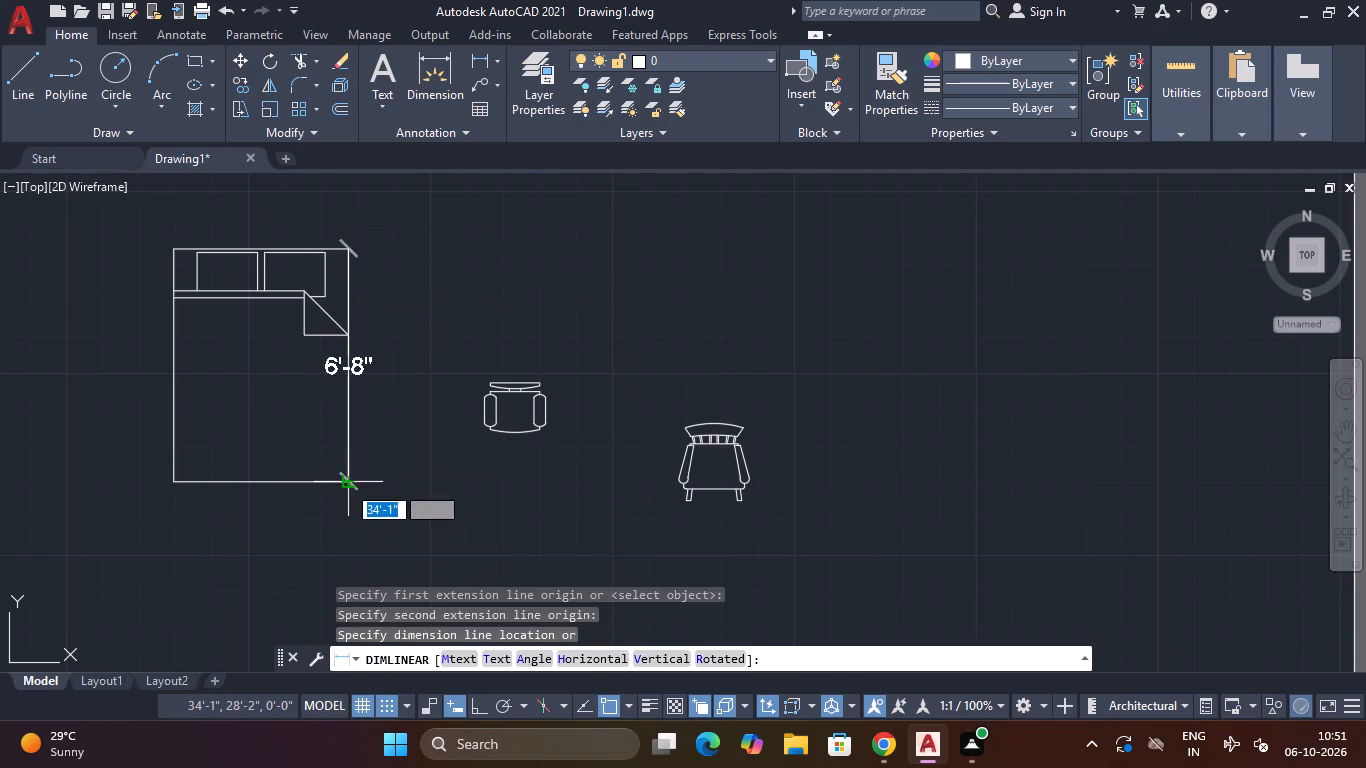
pyautogui.click(363, 483)
pyautogui.click(374, 435)
pyautogui.click(364, 440)
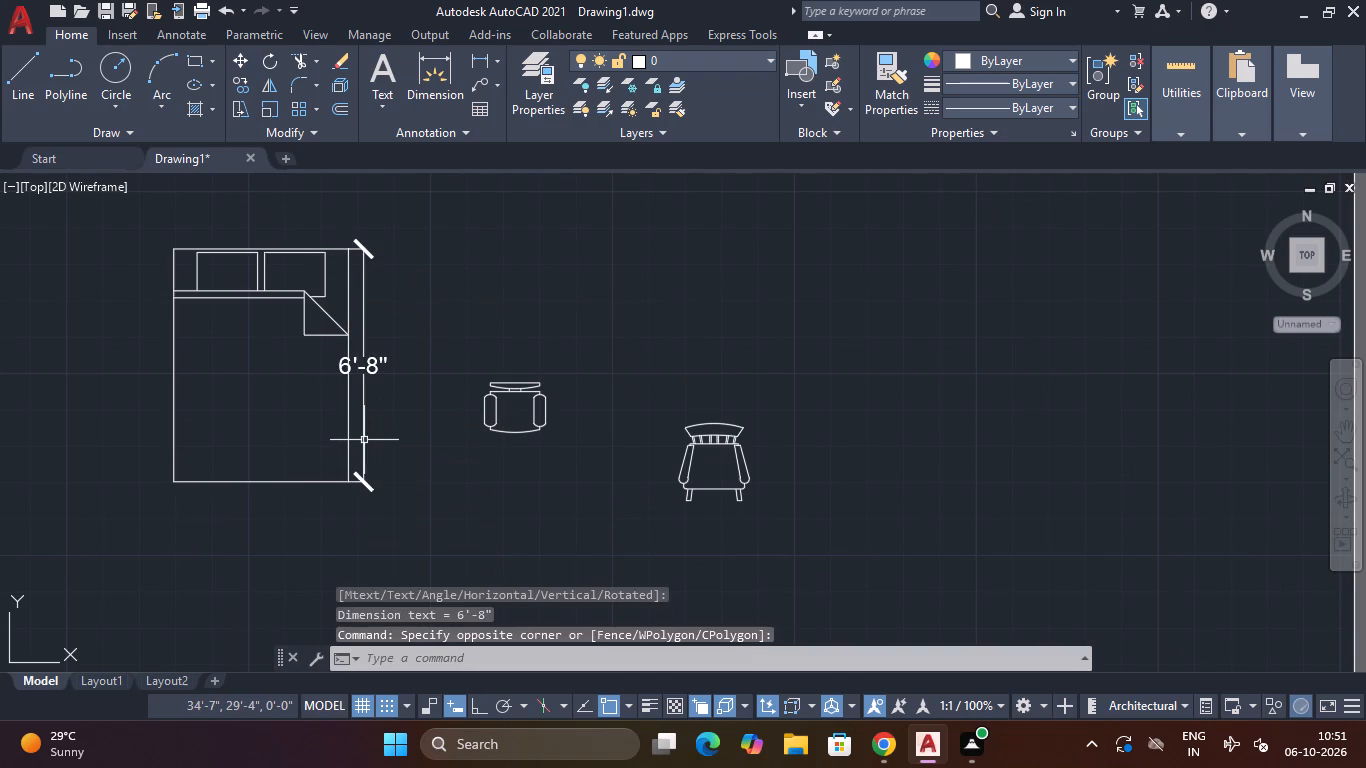
pyautogui.click(371, 446)
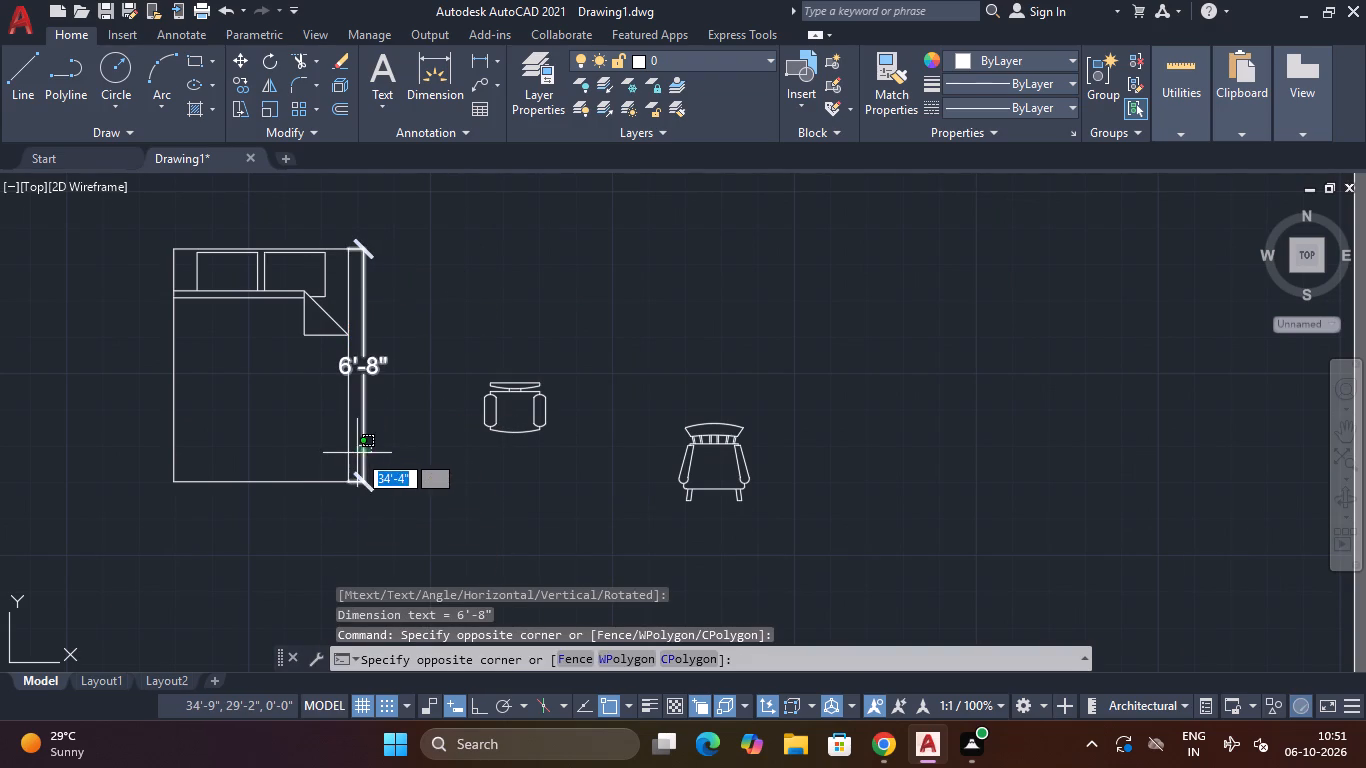
pyautogui.click(357, 453)
pyautogui.press('Delete')
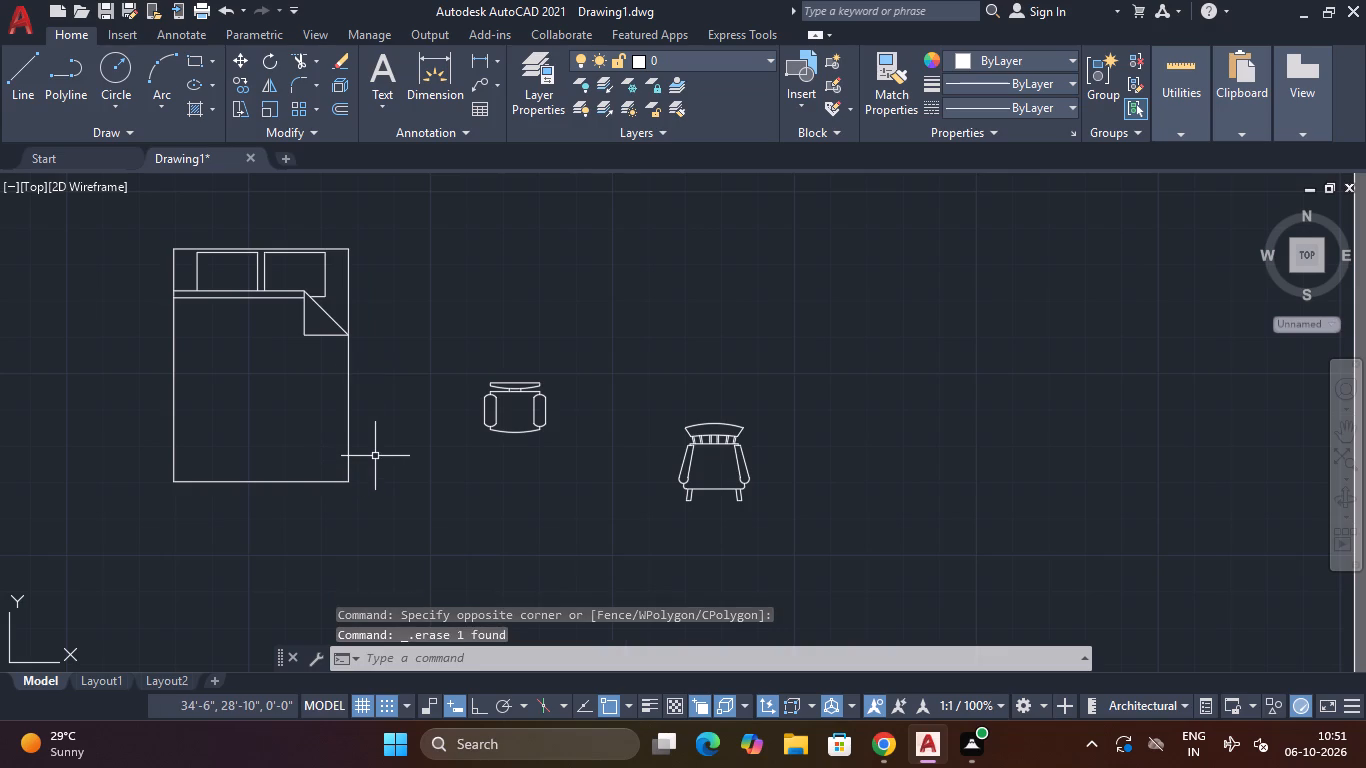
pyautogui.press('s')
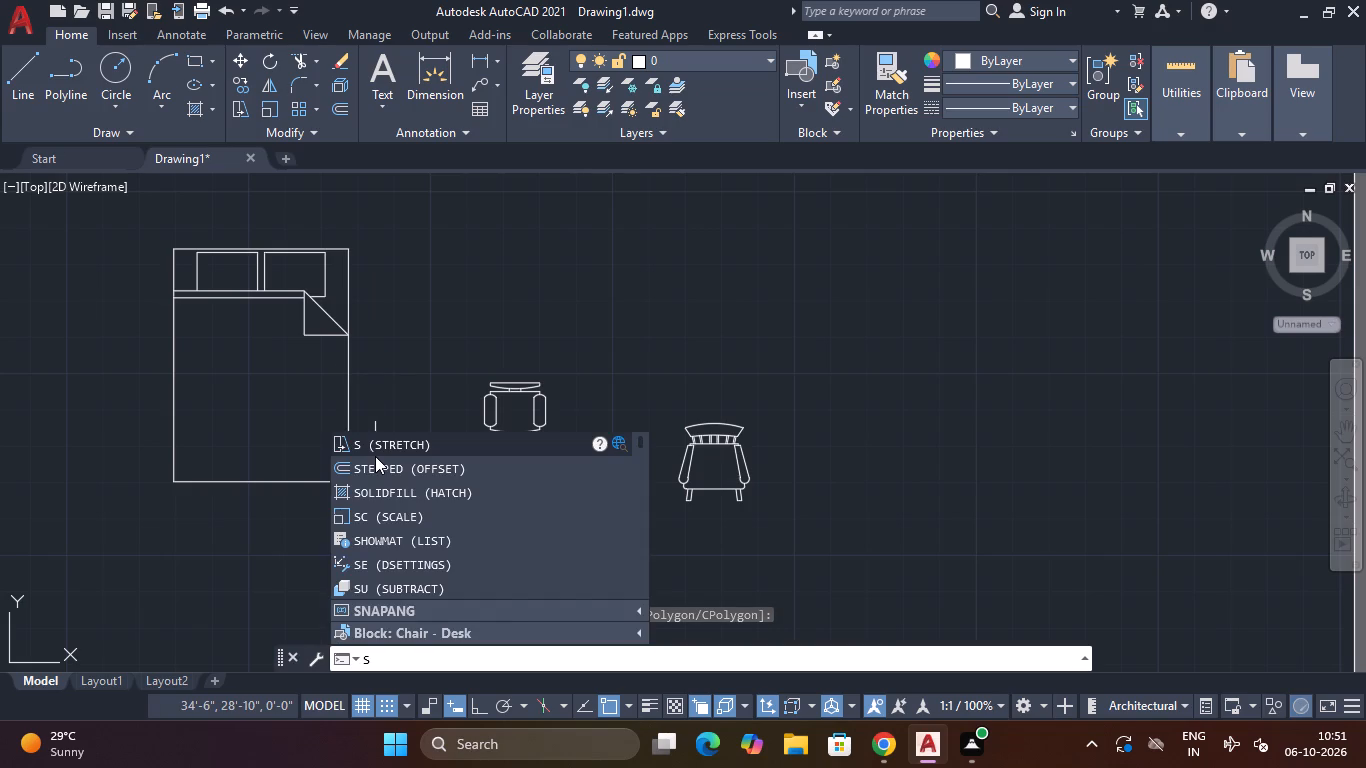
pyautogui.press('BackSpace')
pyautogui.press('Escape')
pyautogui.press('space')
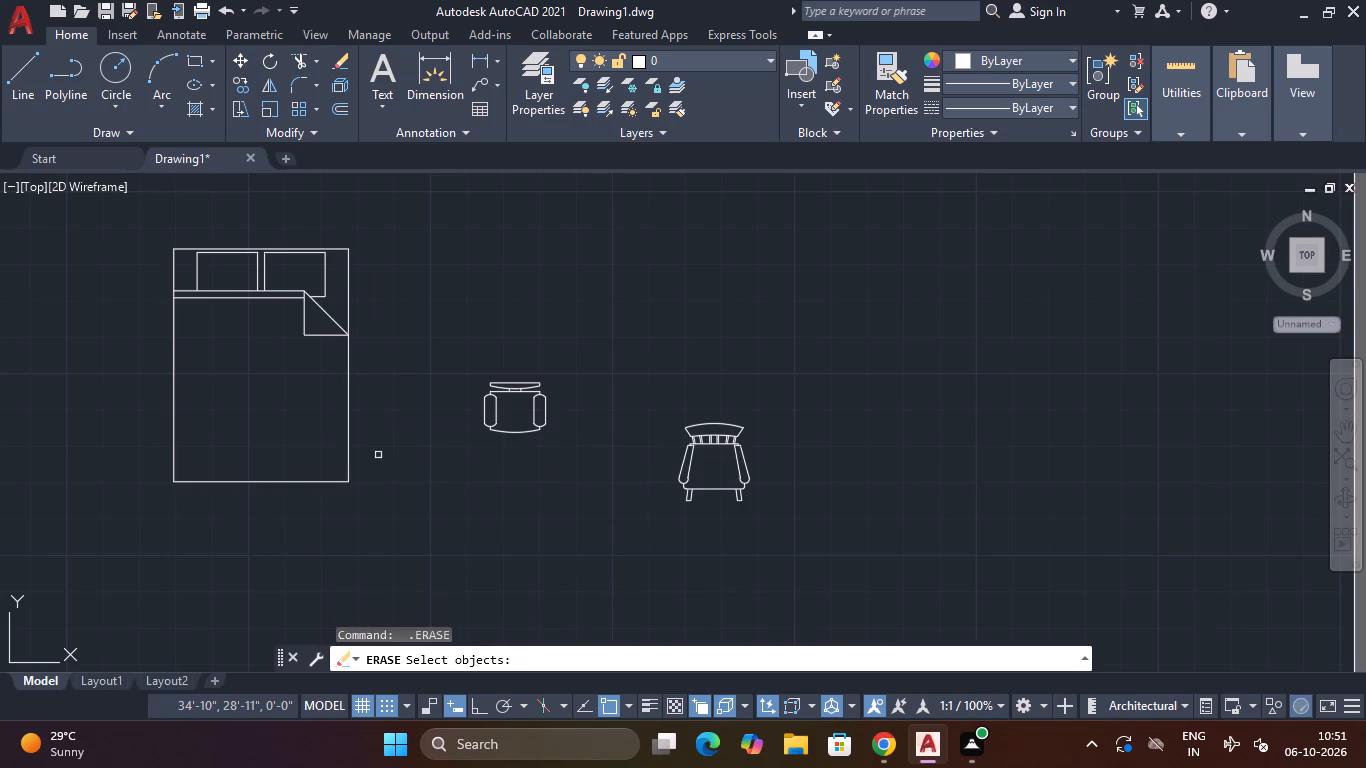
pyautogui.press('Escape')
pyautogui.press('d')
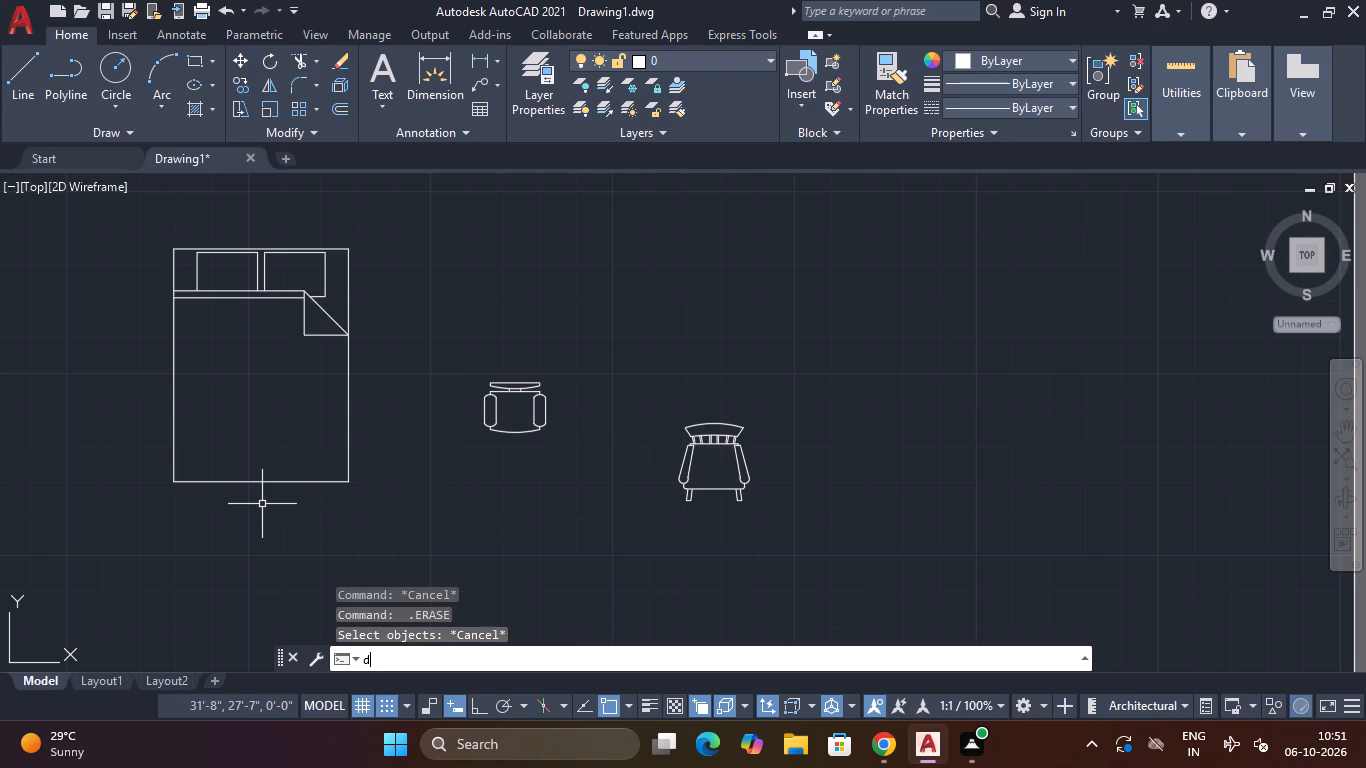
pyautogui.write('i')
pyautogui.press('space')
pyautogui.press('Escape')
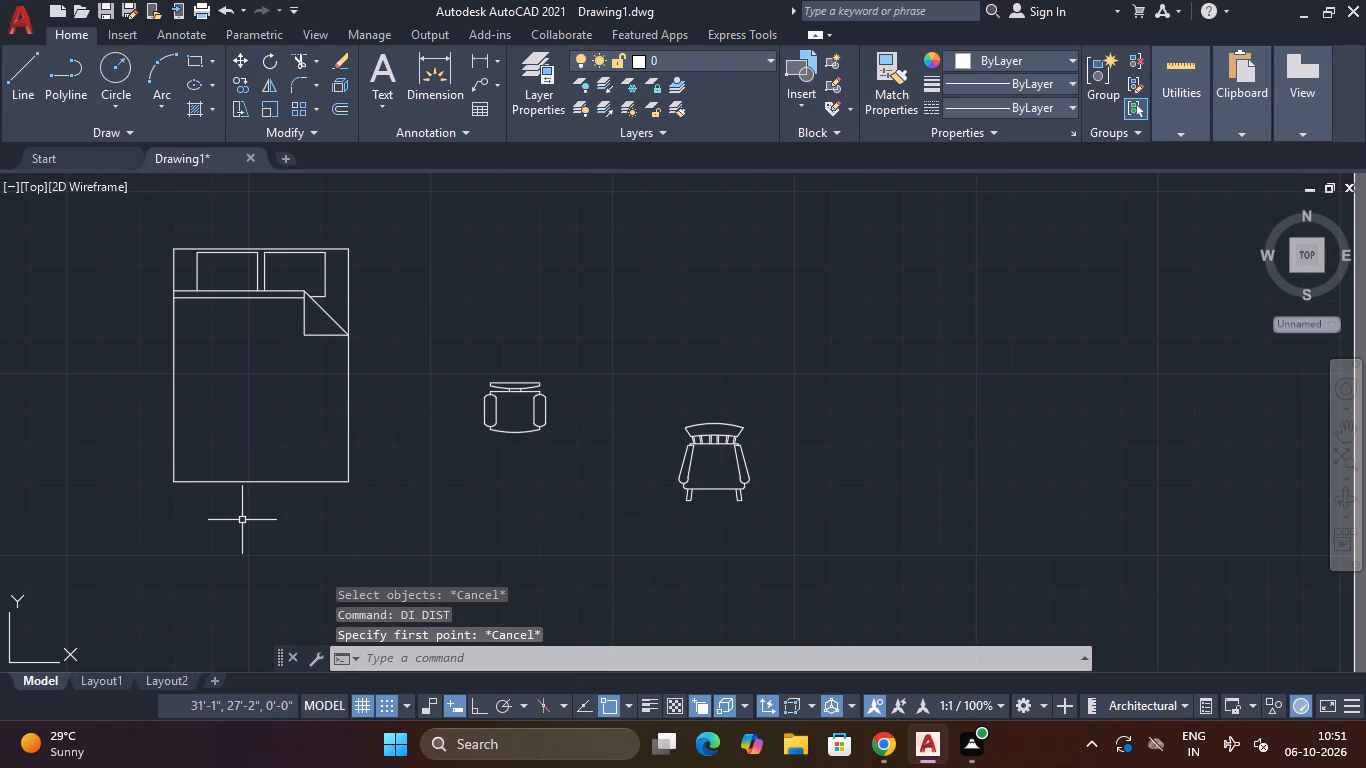
# Check the bed's width with a linear dimension preview across its foot edge, without placing the dimension.
pyautogui.write('dli')
pyautogui.press('space')
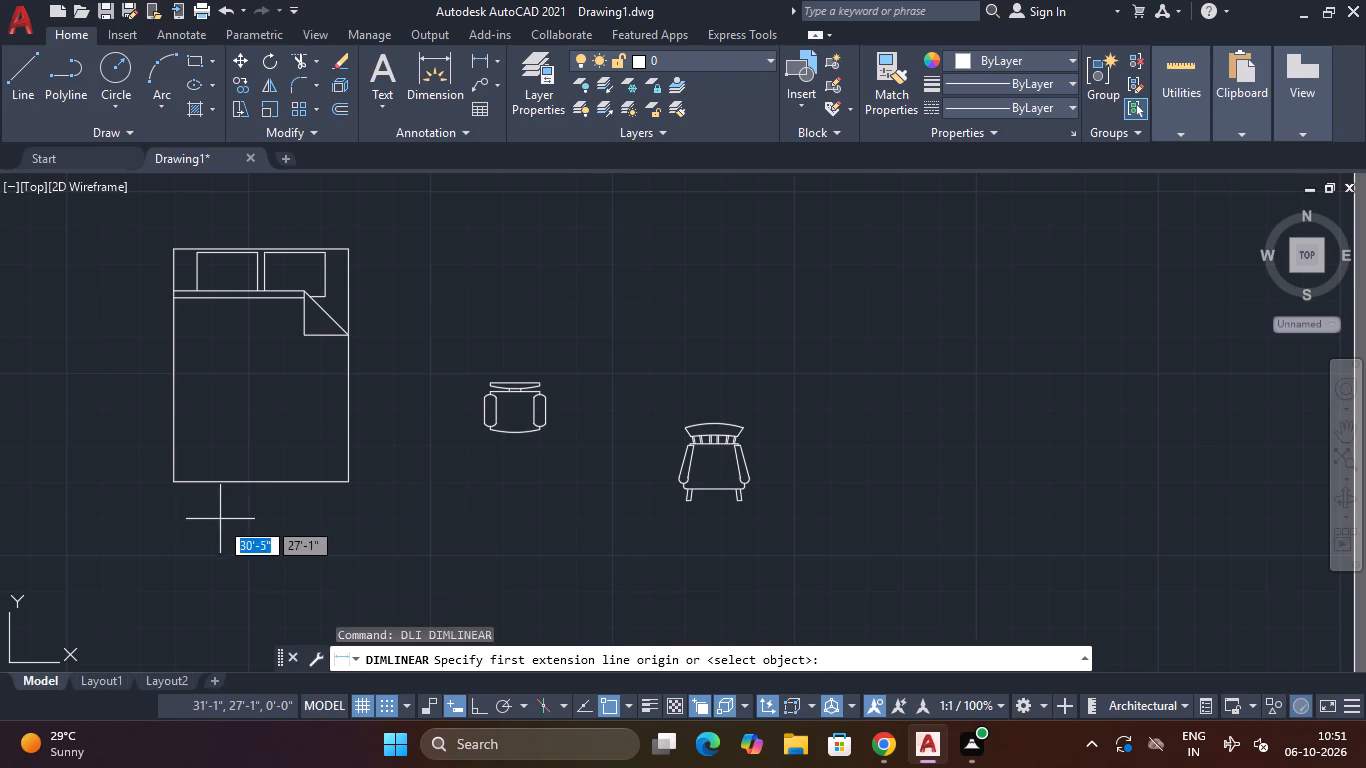
pyautogui.click(170, 488)
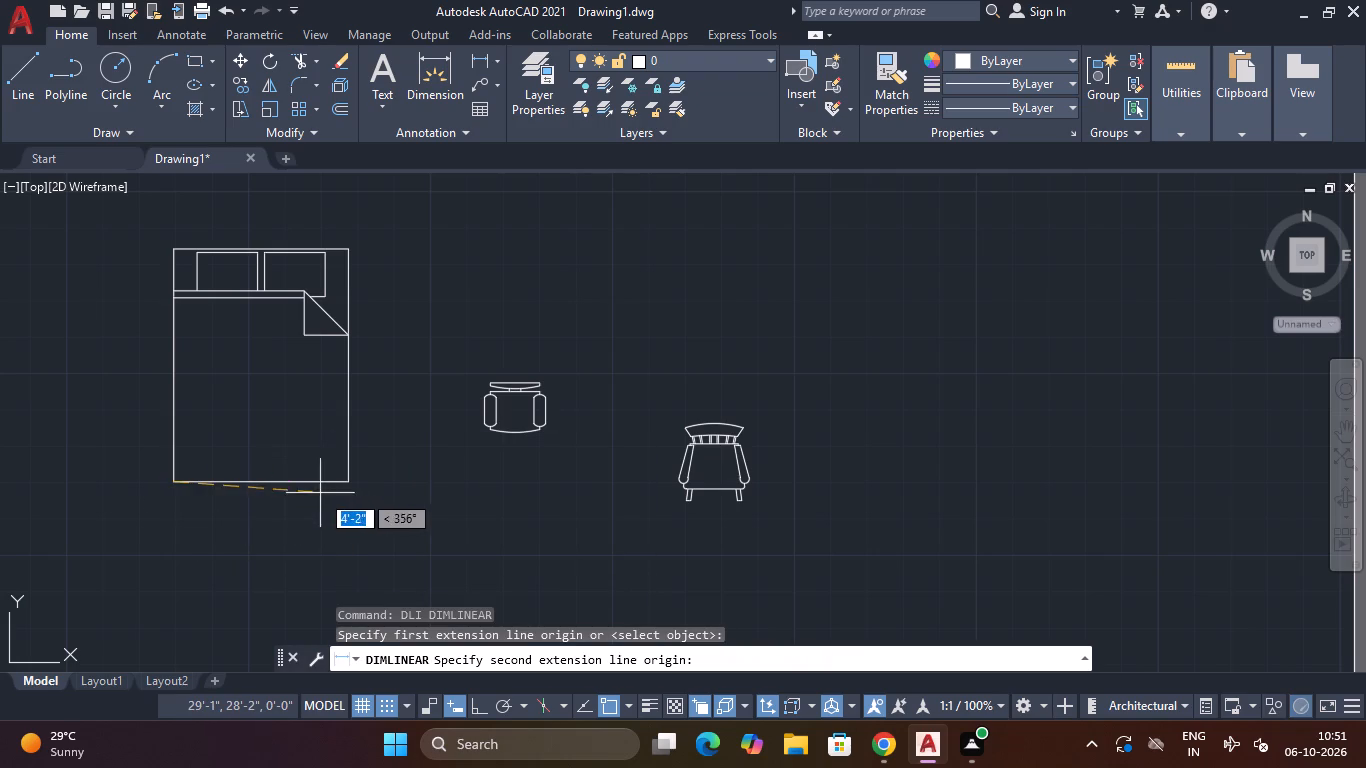
pyautogui.click(349, 482)
pyautogui.press('Escape')
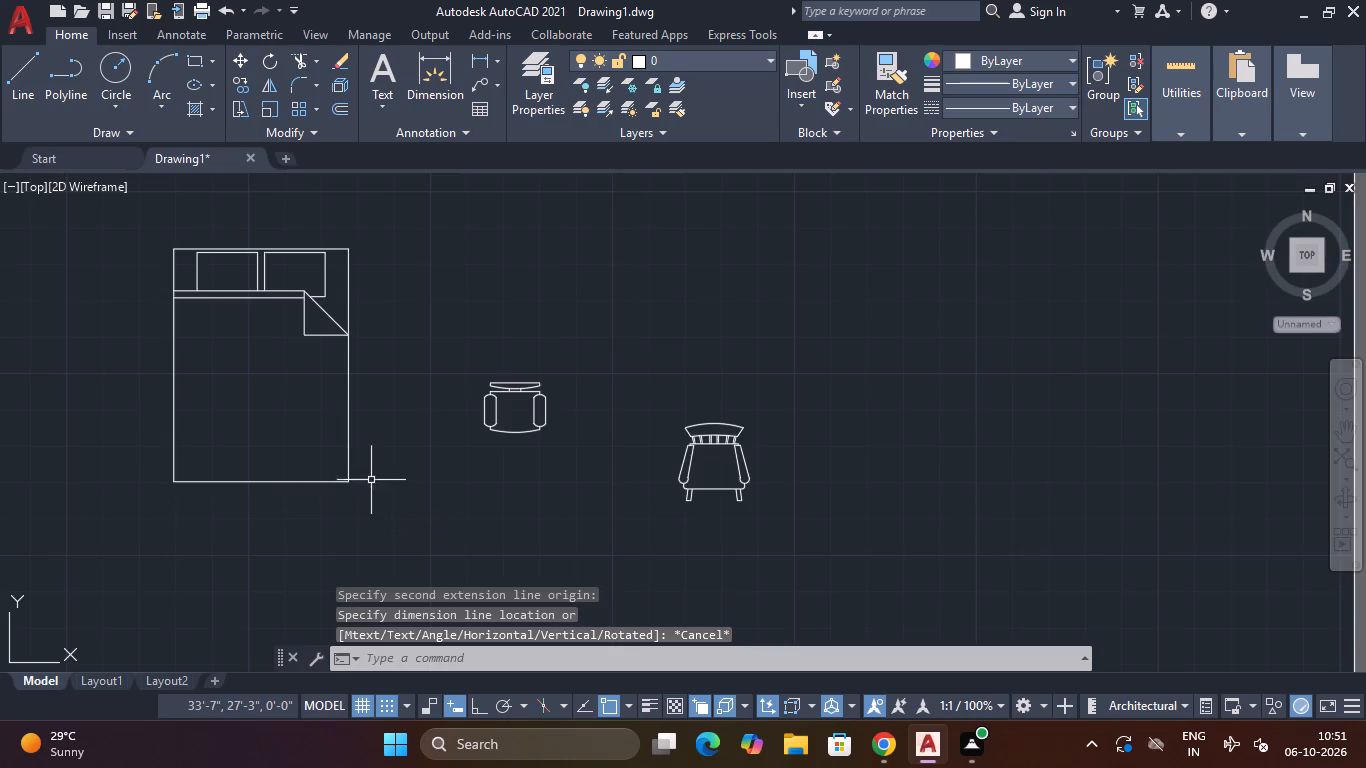
# Draw a bedside table rectangle about 1.5 ft square against the bed's east side, starting at its headboard corner.
pyautogui.scroll(-3, 372, 480)
pyautogui.scroll(1, 381, 522)
pyautogui.scroll(-2, 425, 520)
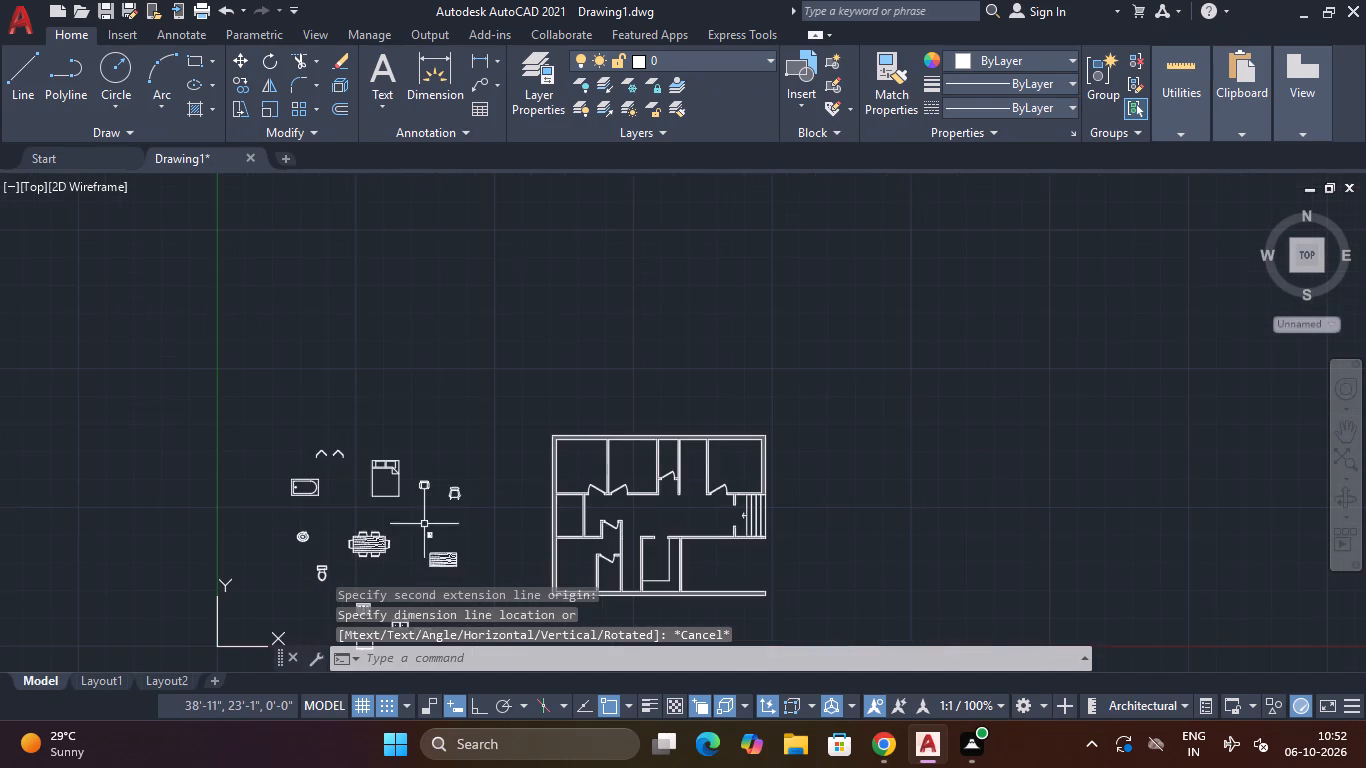
pyautogui.moveTo(497, 529); pyautogui.dragTo(484, 469, button='middle')
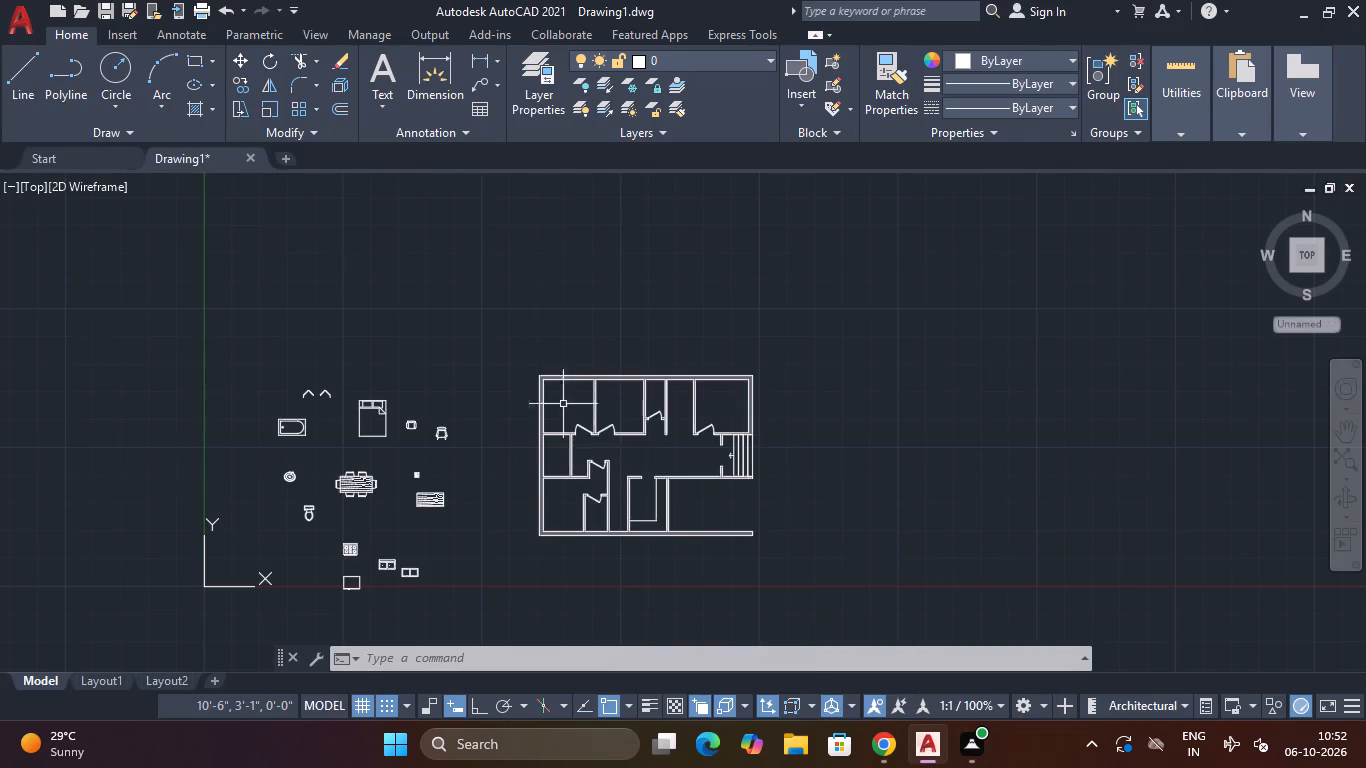
pyautogui.scroll(1, 582, 396)
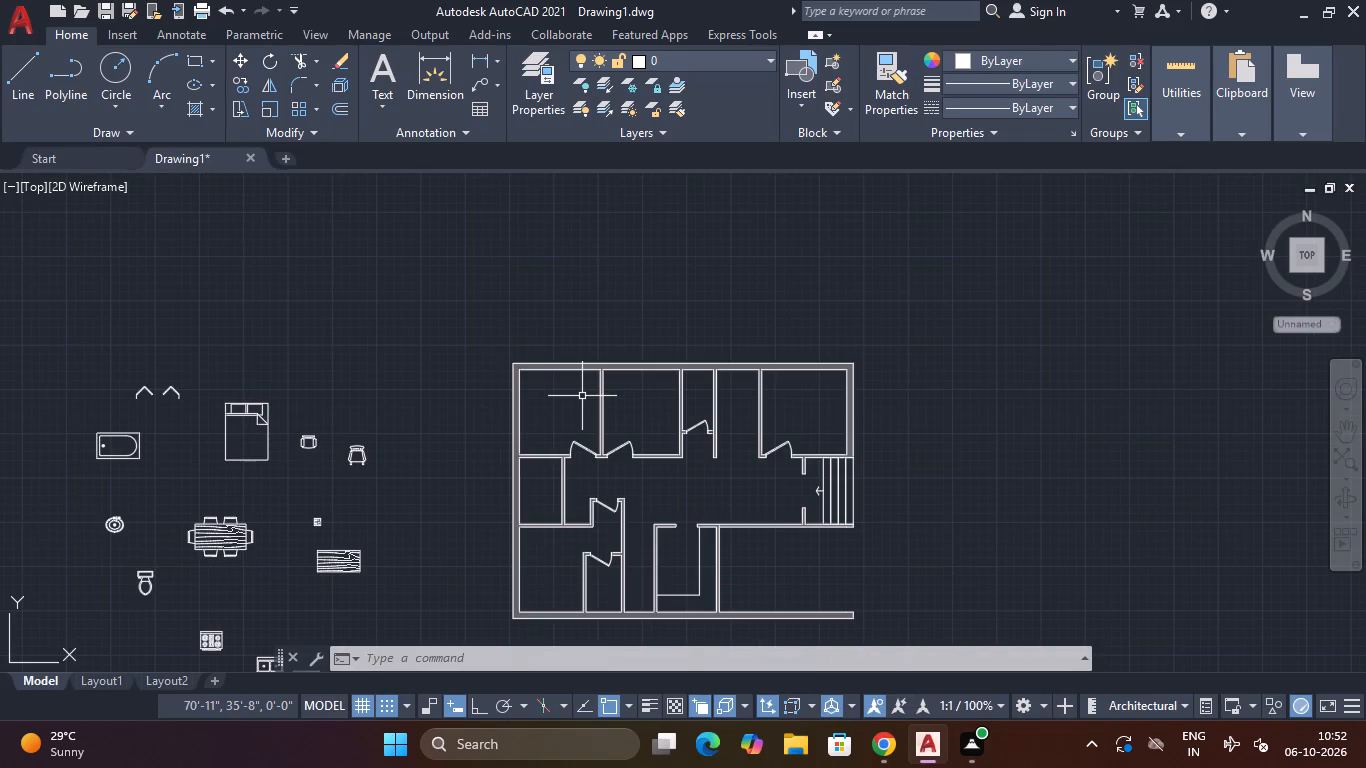
pyautogui.scroll(2, 246, 399)
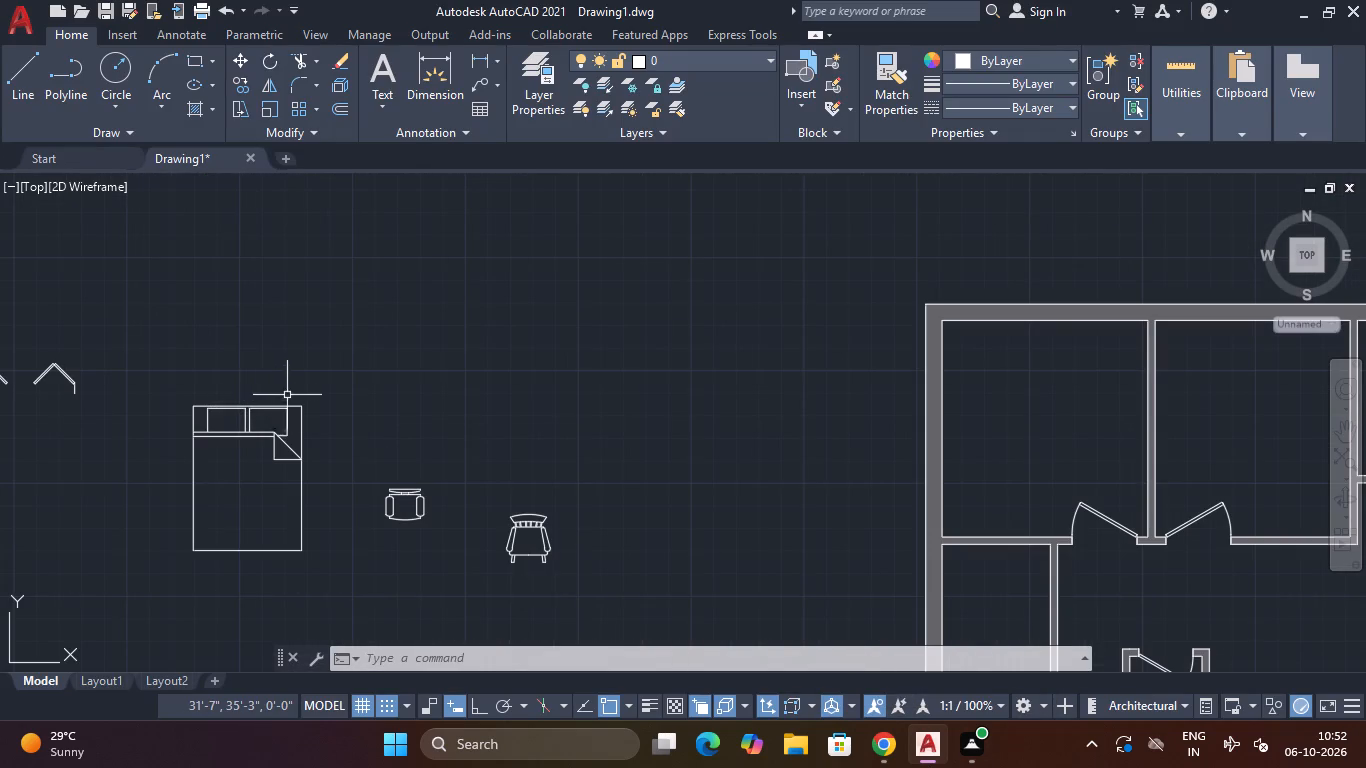
pyautogui.moveTo(295, 410); pyautogui.dragTo(341, 386, button='middle')
pyautogui.write('rec')
pyautogui.press('space')
pyautogui.scroll(2, 342, 386)
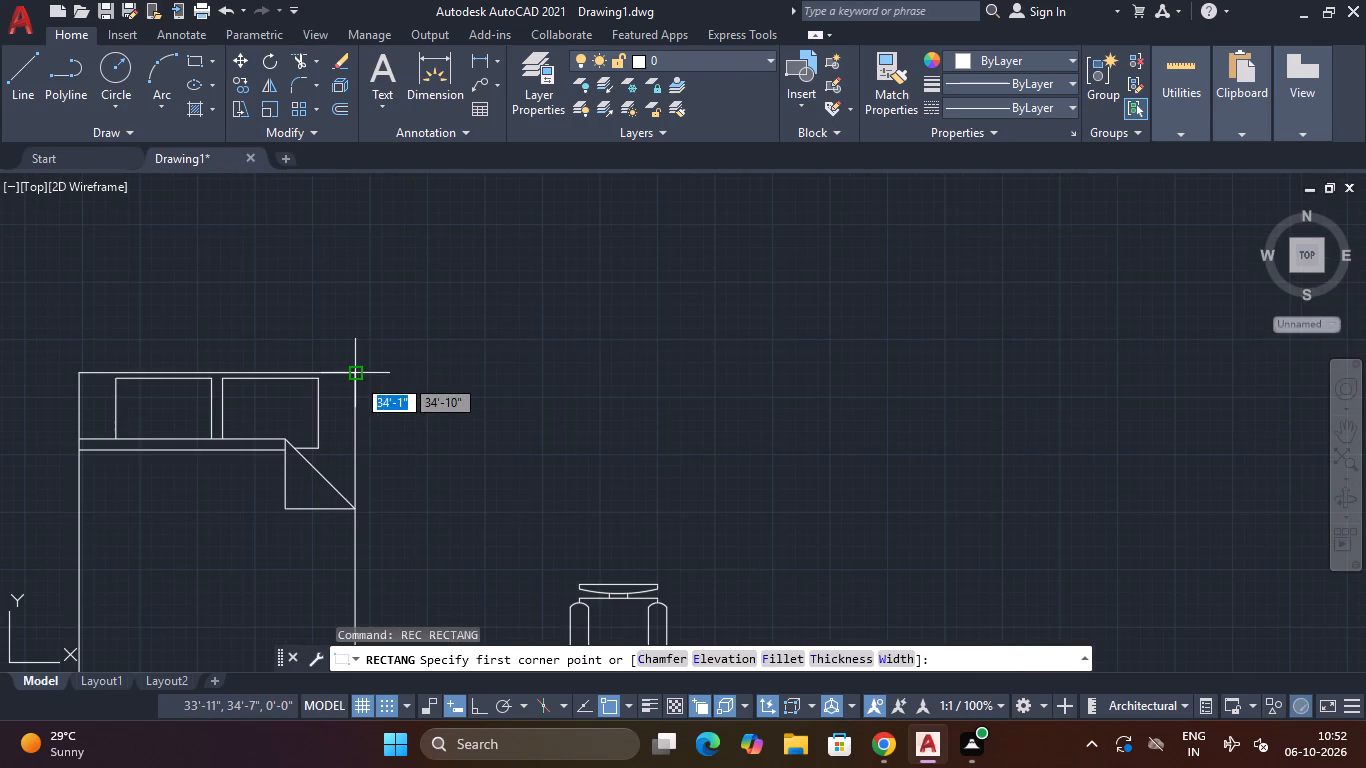
pyautogui.click(356, 376)
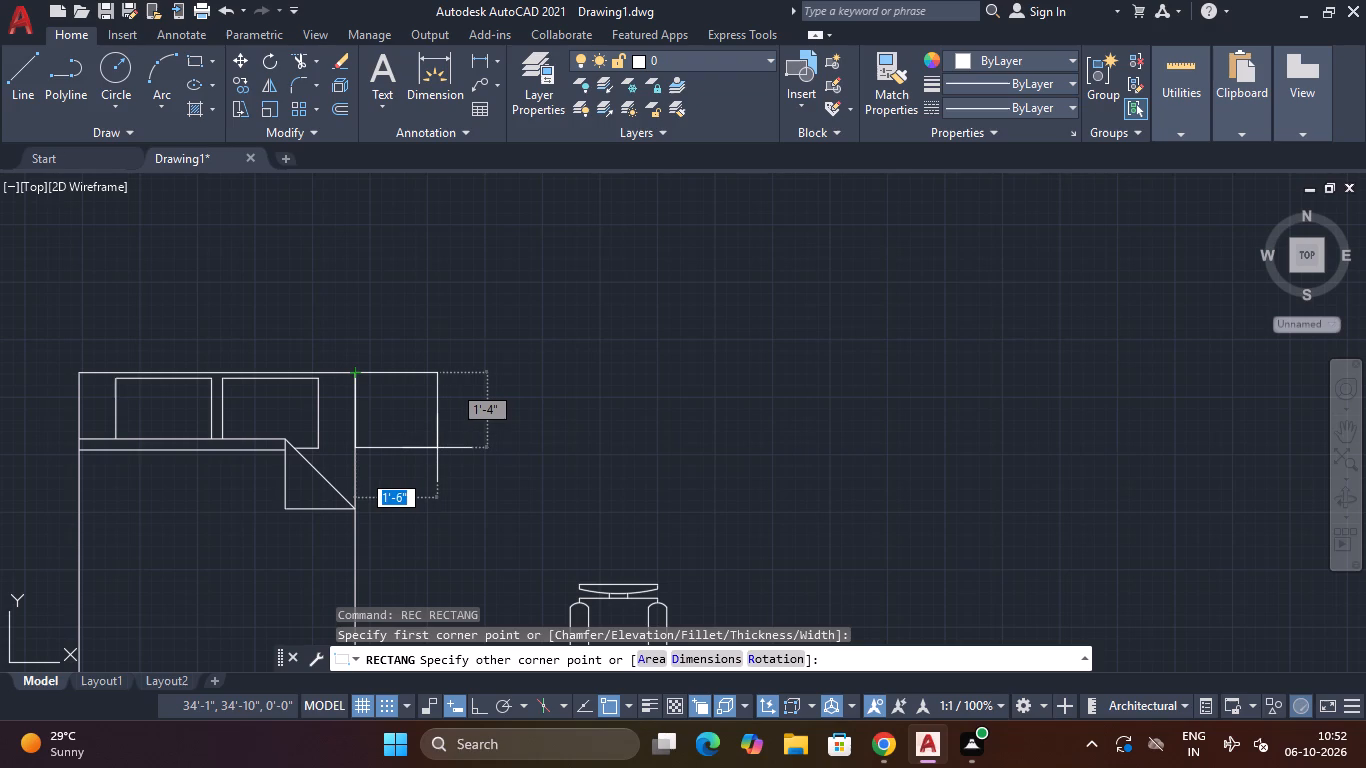
pyautogui.click(432, 454)
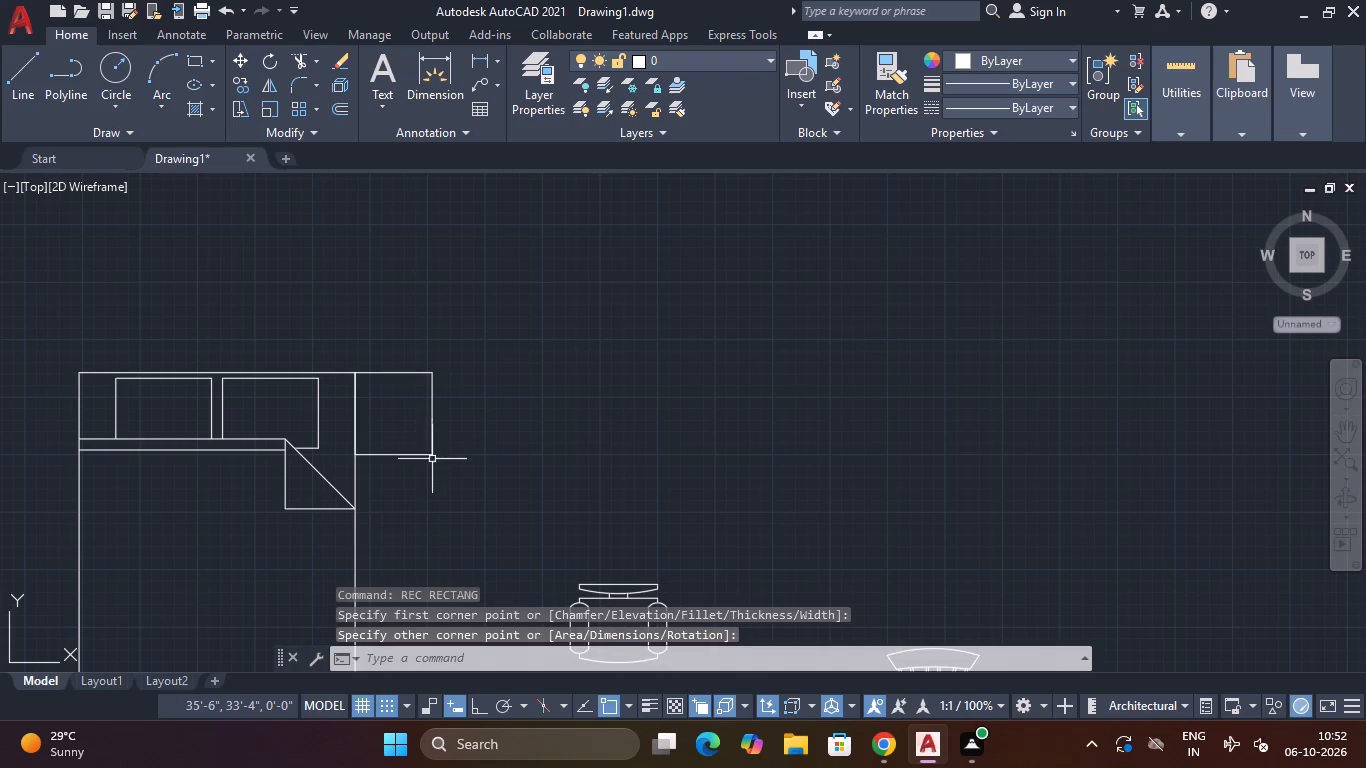
# Copy the bedside table rectangle to the bed's west side, aligned with the headboard corner.
pyautogui.click(441, 370)
pyautogui.click(411, 419)
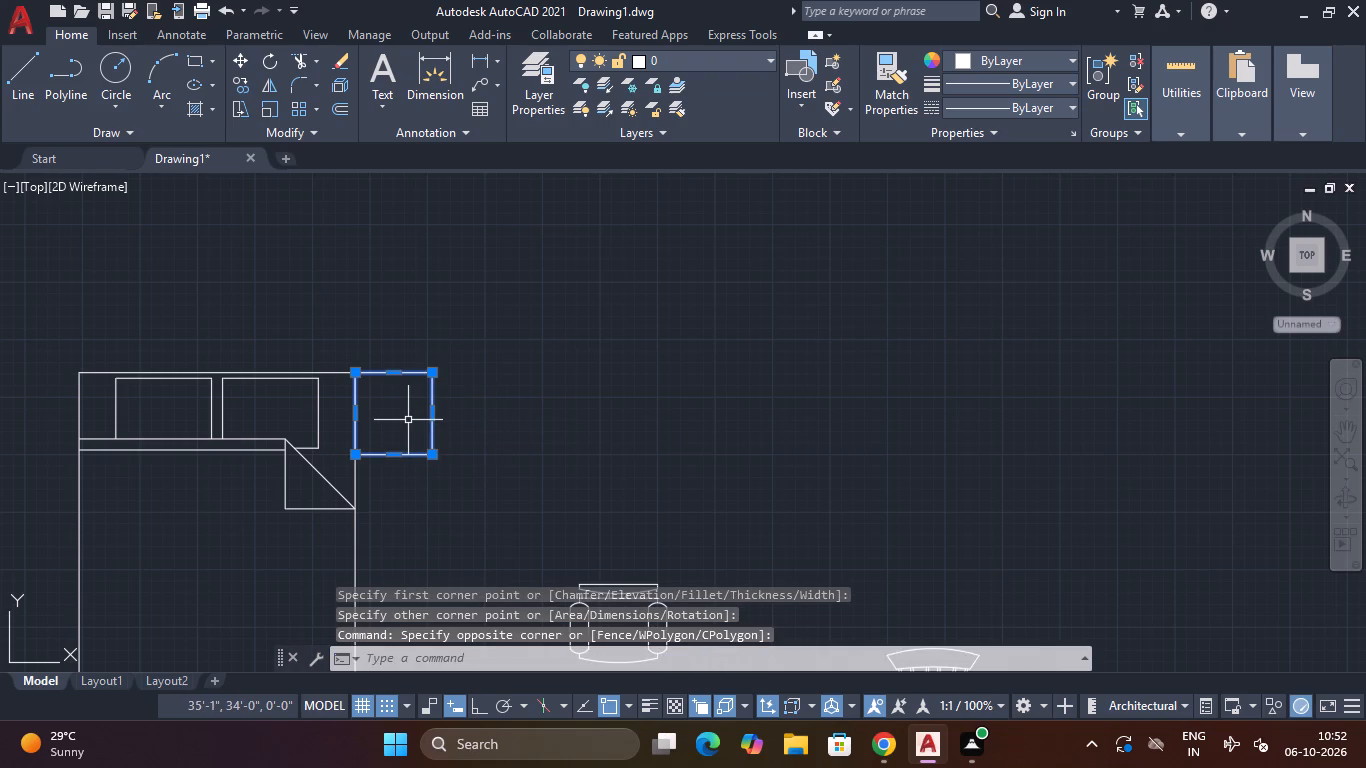
pyautogui.write('co')
pyautogui.press('space')
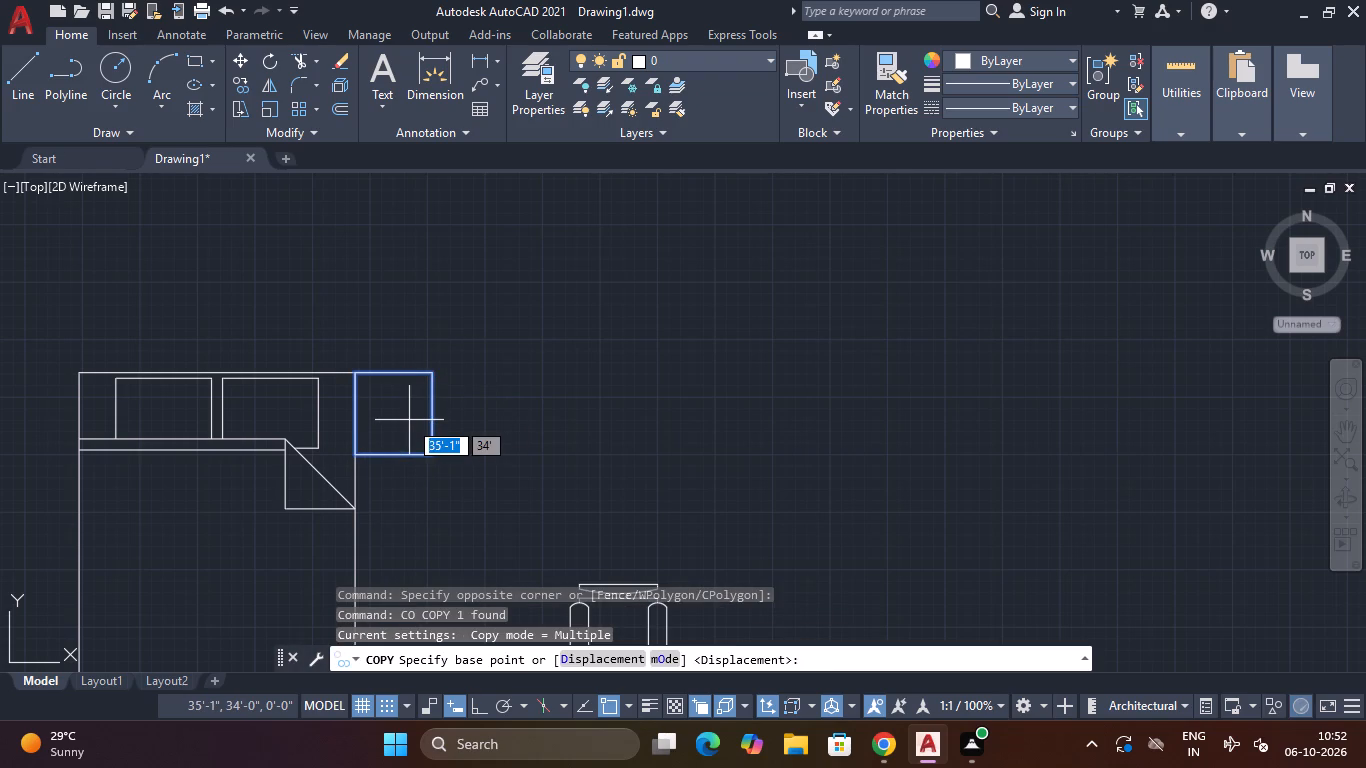
pyautogui.click(431, 373)
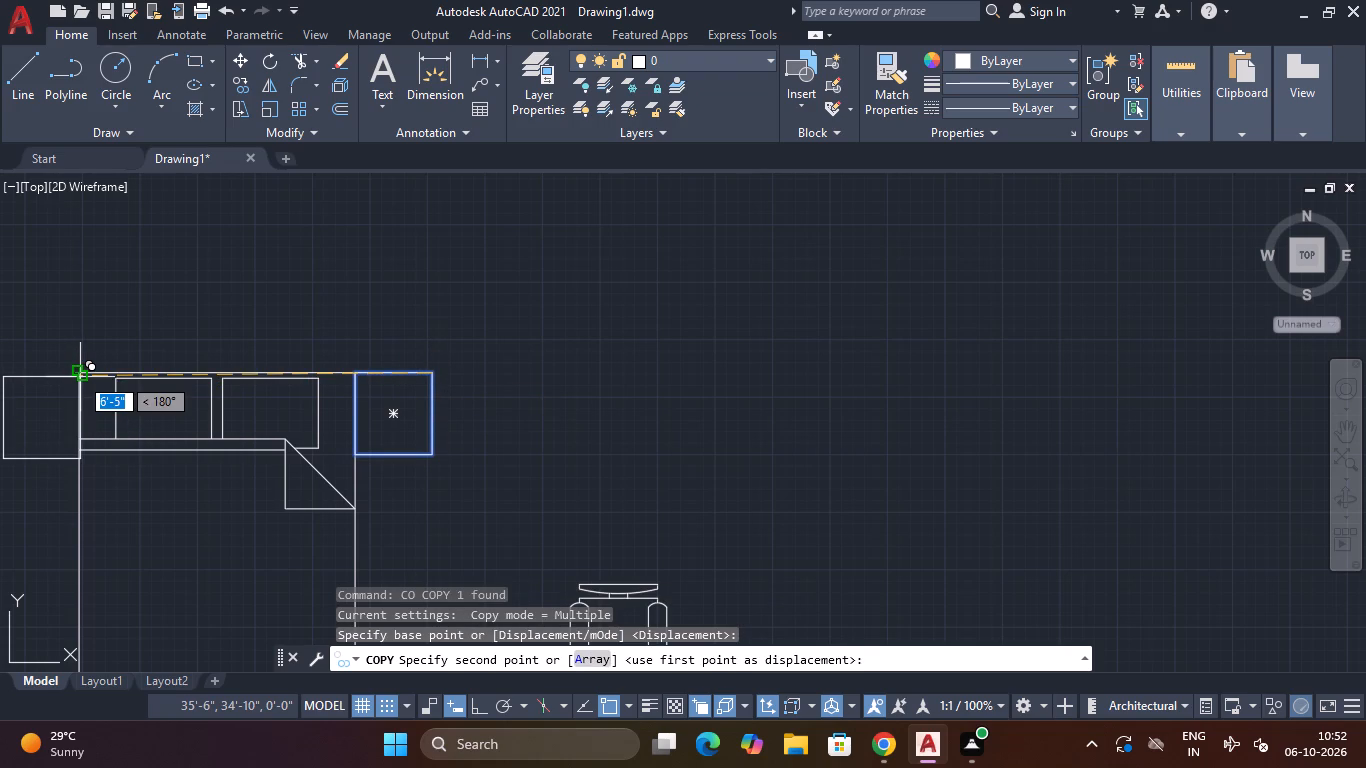
pyautogui.click(79, 376)
pyautogui.scroll(-4, 263, 340)
pyautogui.press('Escape')
pyautogui.moveTo(286, 328); pyautogui.dragTo(296, 327, button='middle')
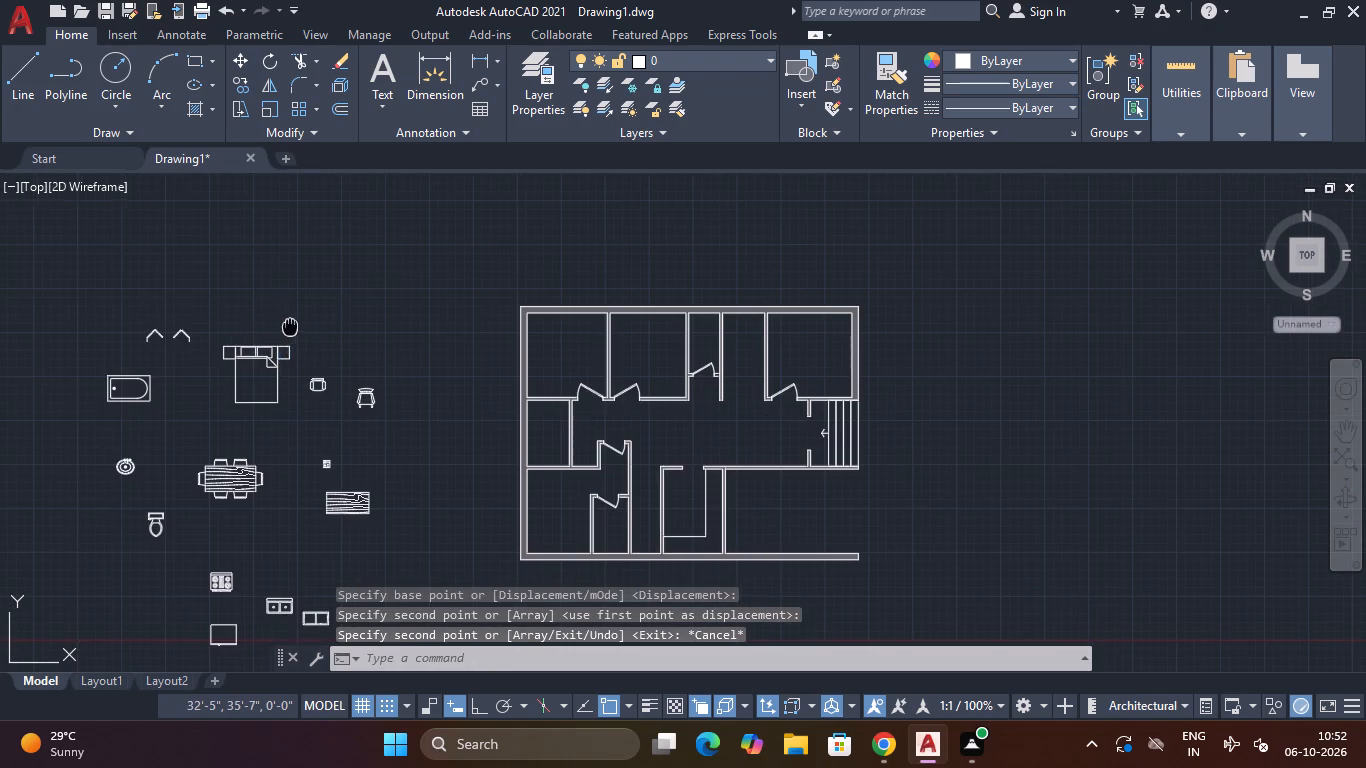
# Copy the bed with both bedside tables from its headboard midpoint into the northwest bedroom, centred near the north wall.
pyautogui.moveTo(296, 327); pyautogui.dragTo(345, 323, button='middle')
pyautogui.scroll(2, 338, 326)
pyautogui.click(361, 351)
pyautogui.click(173, 458)
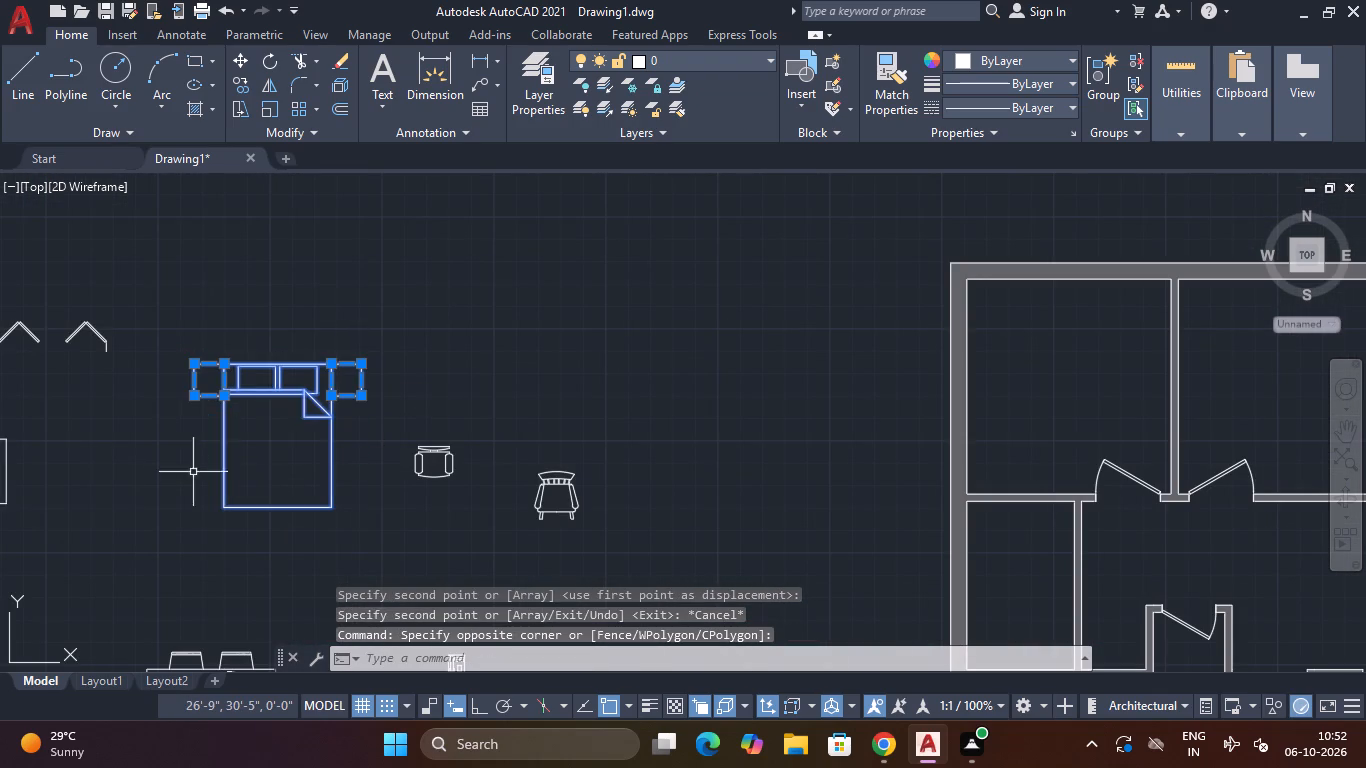
pyautogui.scroll(-4, 364, 336)
pyautogui.scroll(2, 398, 332)
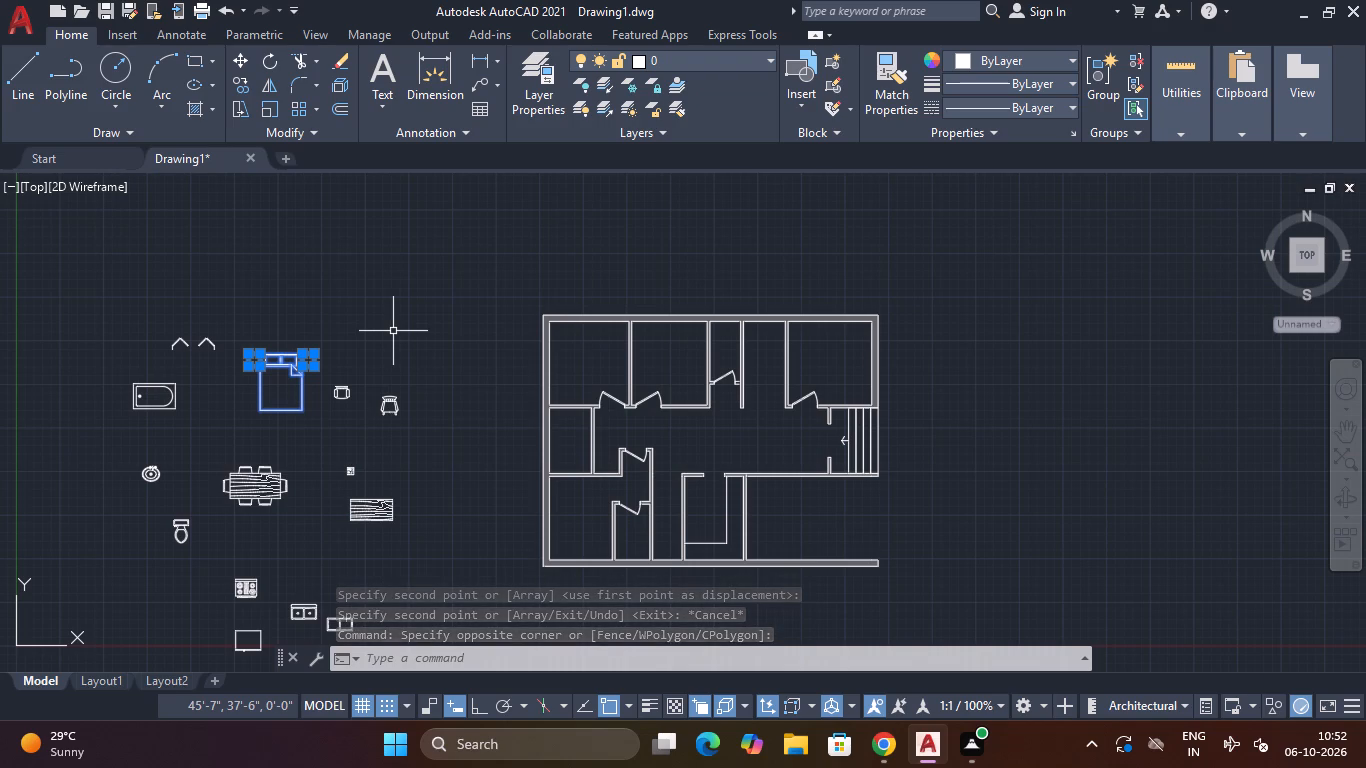
pyautogui.write('co')
pyautogui.press('space')
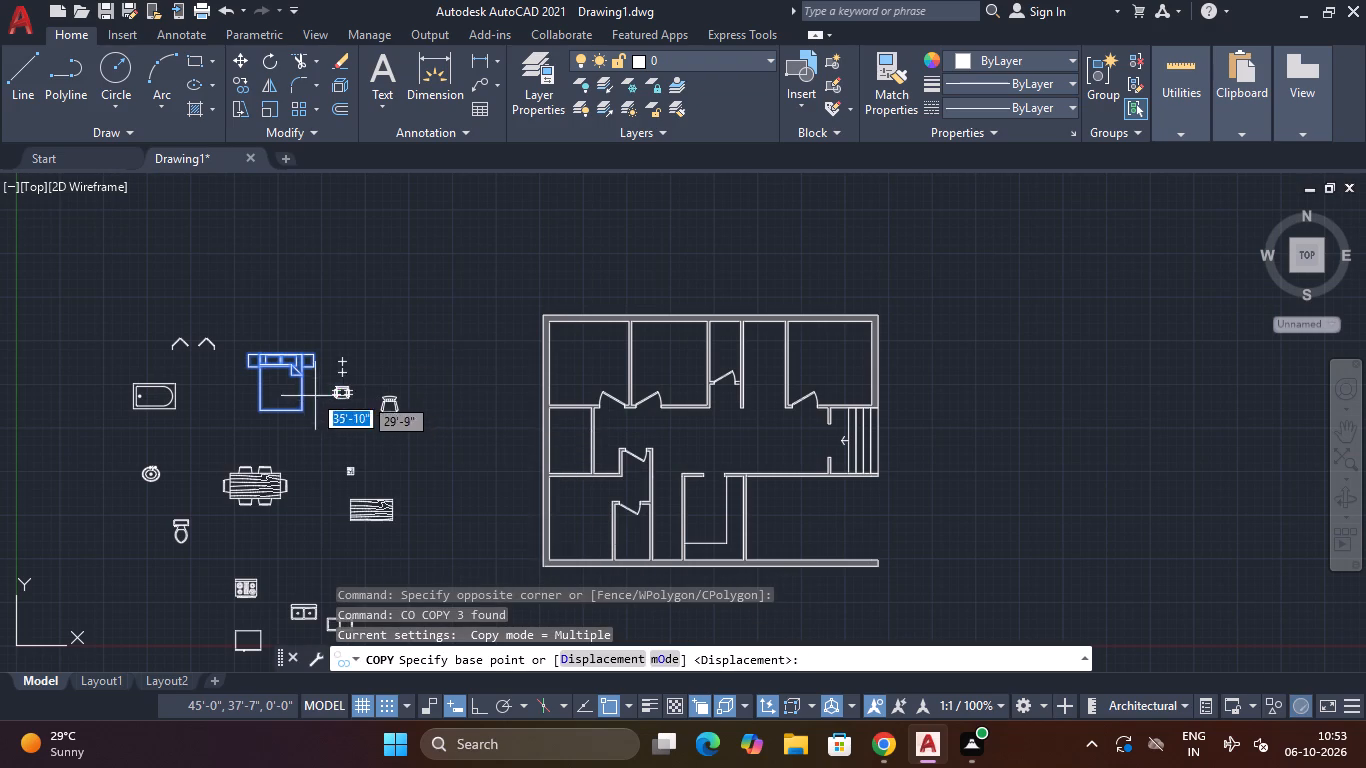
pyautogui.scroll(3, 276, 361)
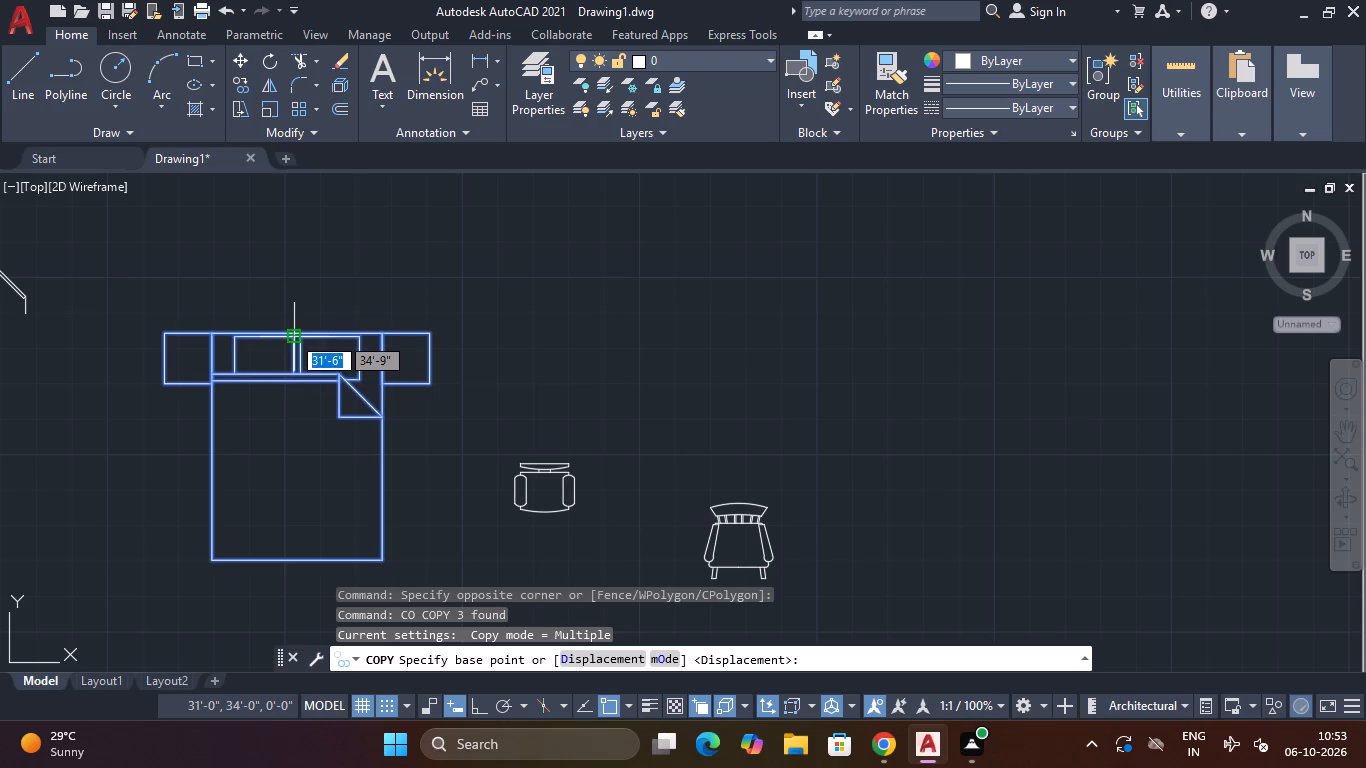
pyautogui.click(291, 334)
pyautogui.scroll(-2, 585, 337)
pyautogui.moveTo(629, 323); pyautogui.dragTo(186, 322, button='middle')
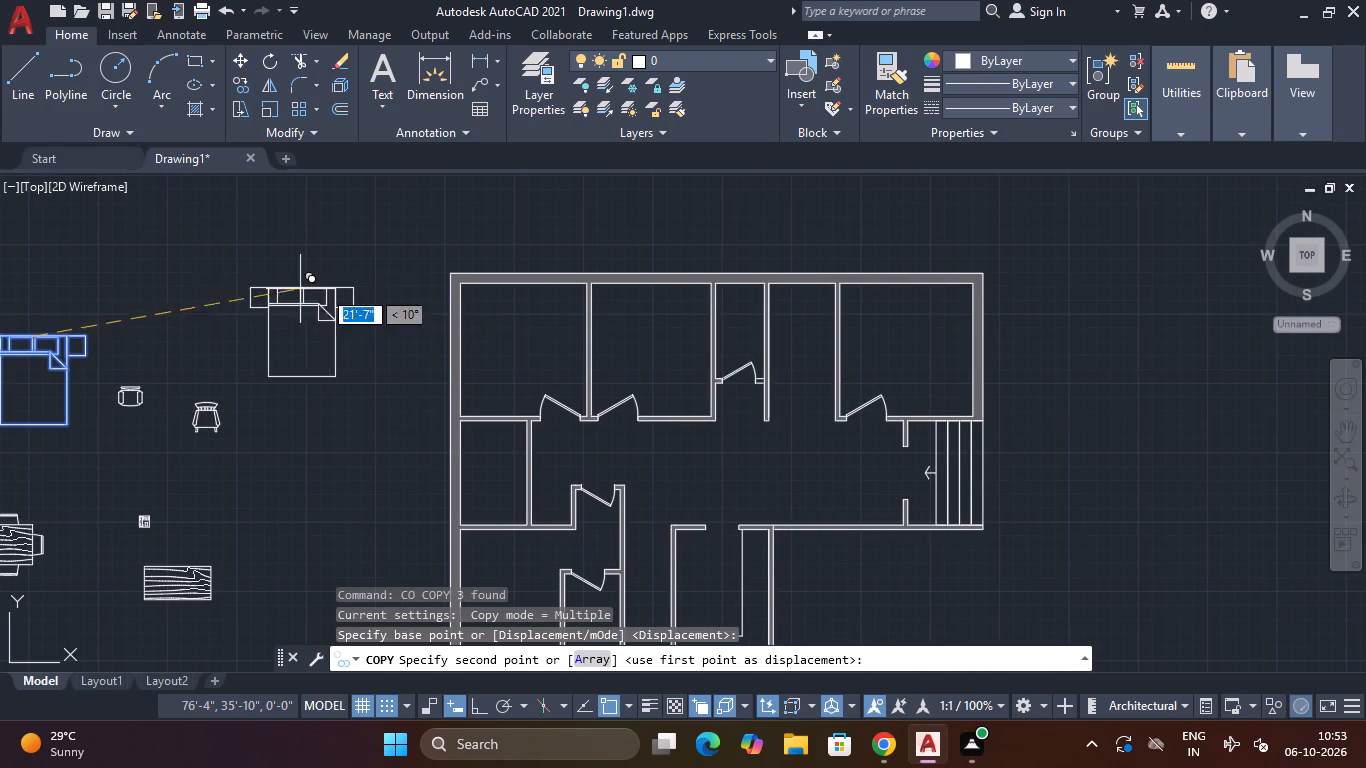
pyautogui.scroll(2, 506, 299)
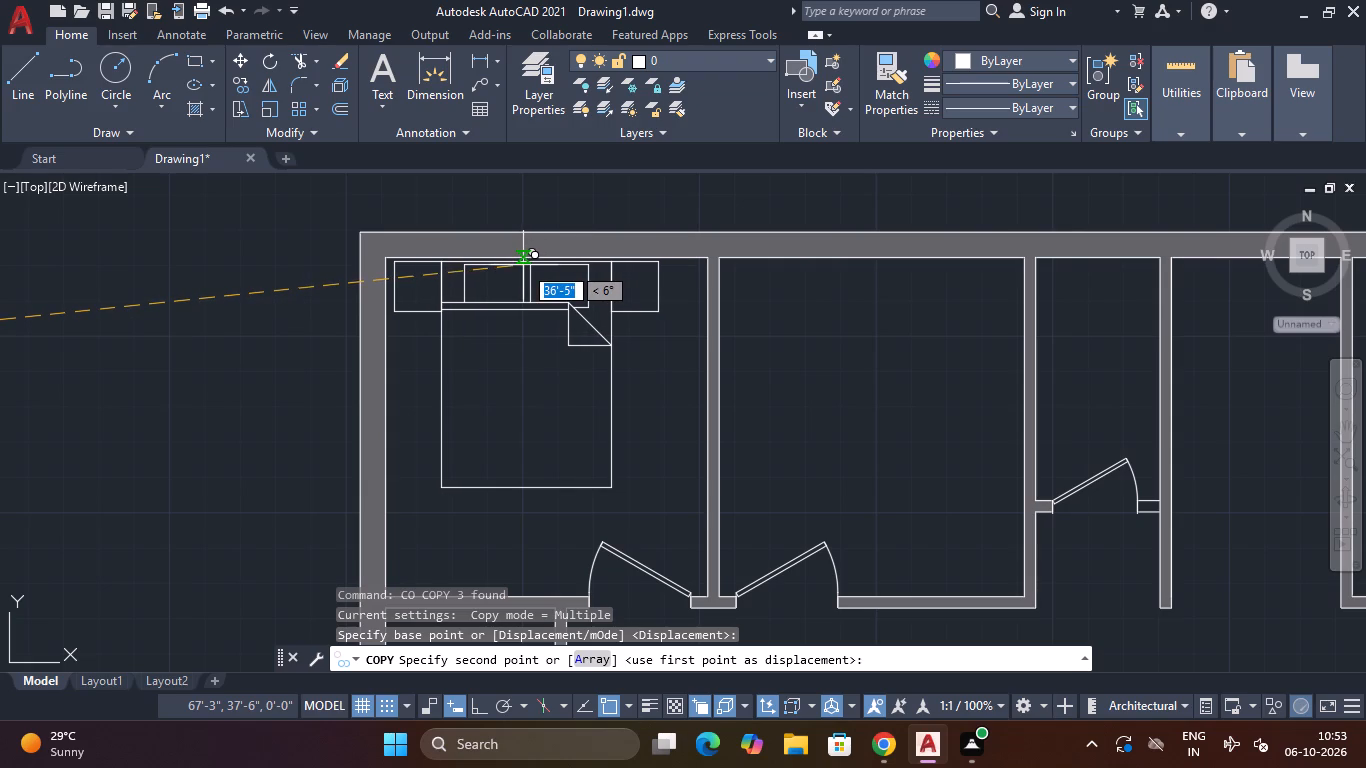
pyautogui.click(518, 265)
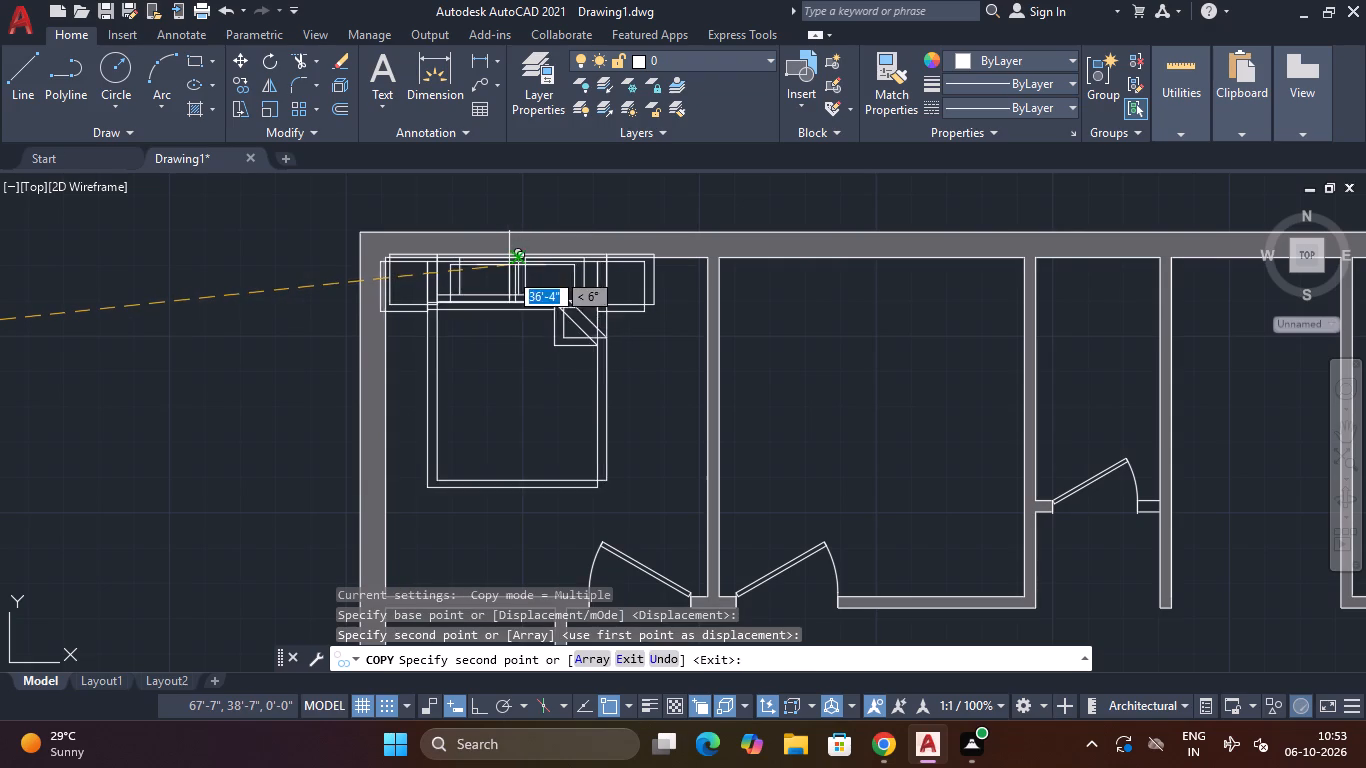
# Place another copy of the bed and bedside tables just outside the plan's west wall.
pyautogui.click(179, 264)
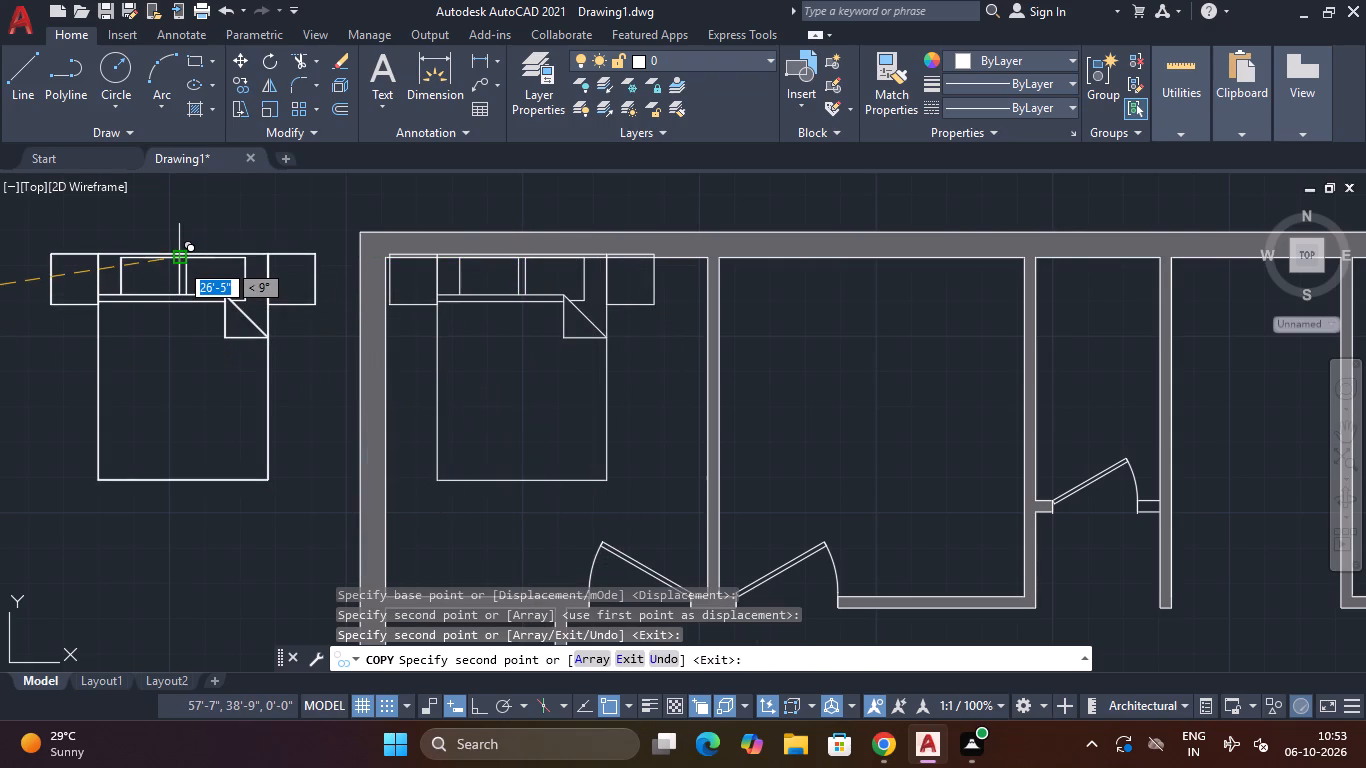
pyautogui.press('Escape')
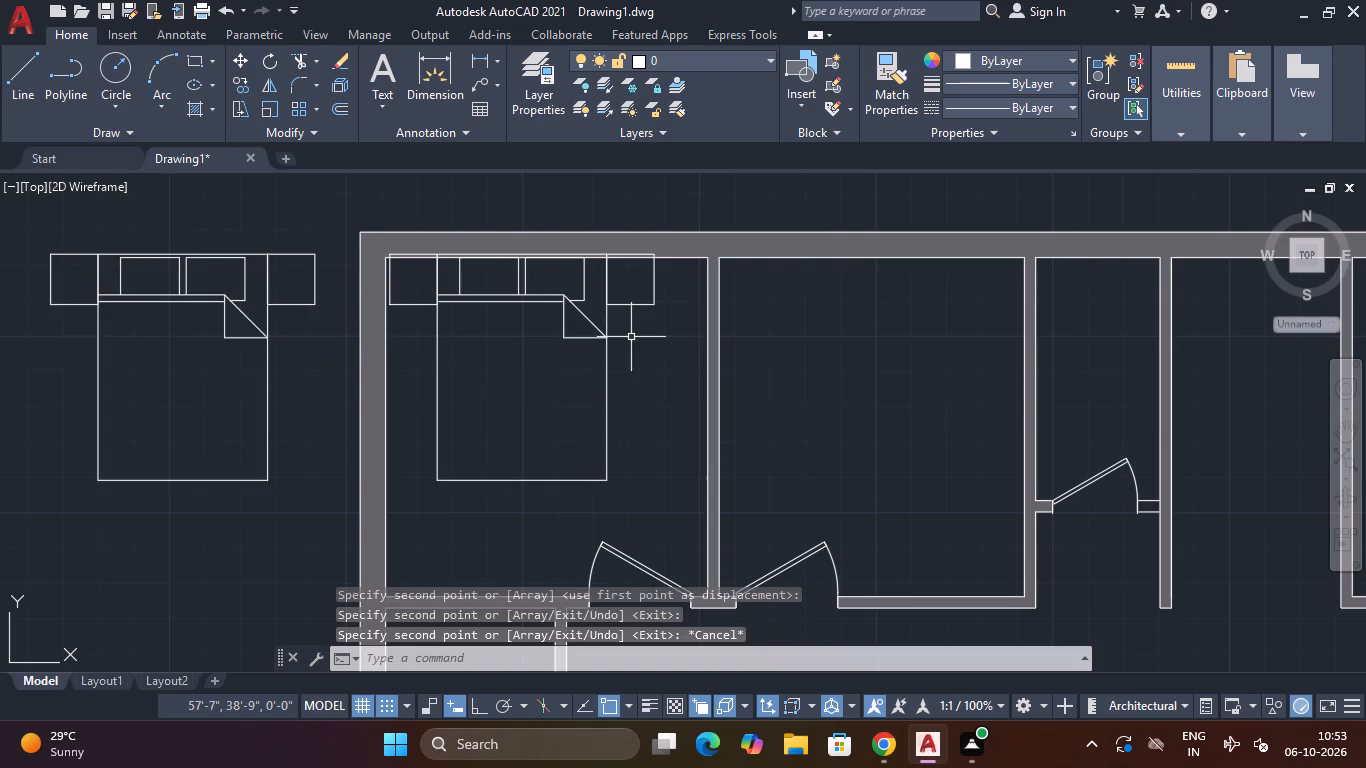
# Move the northwest bedroom's bed and both bedside tables about 4 in south, clear of the north wall.
pyautogui.click(631, 337)
pyautogui.click(569, 361)
pyautogui.click(659, 284)
pyautogui.click(618, 298)
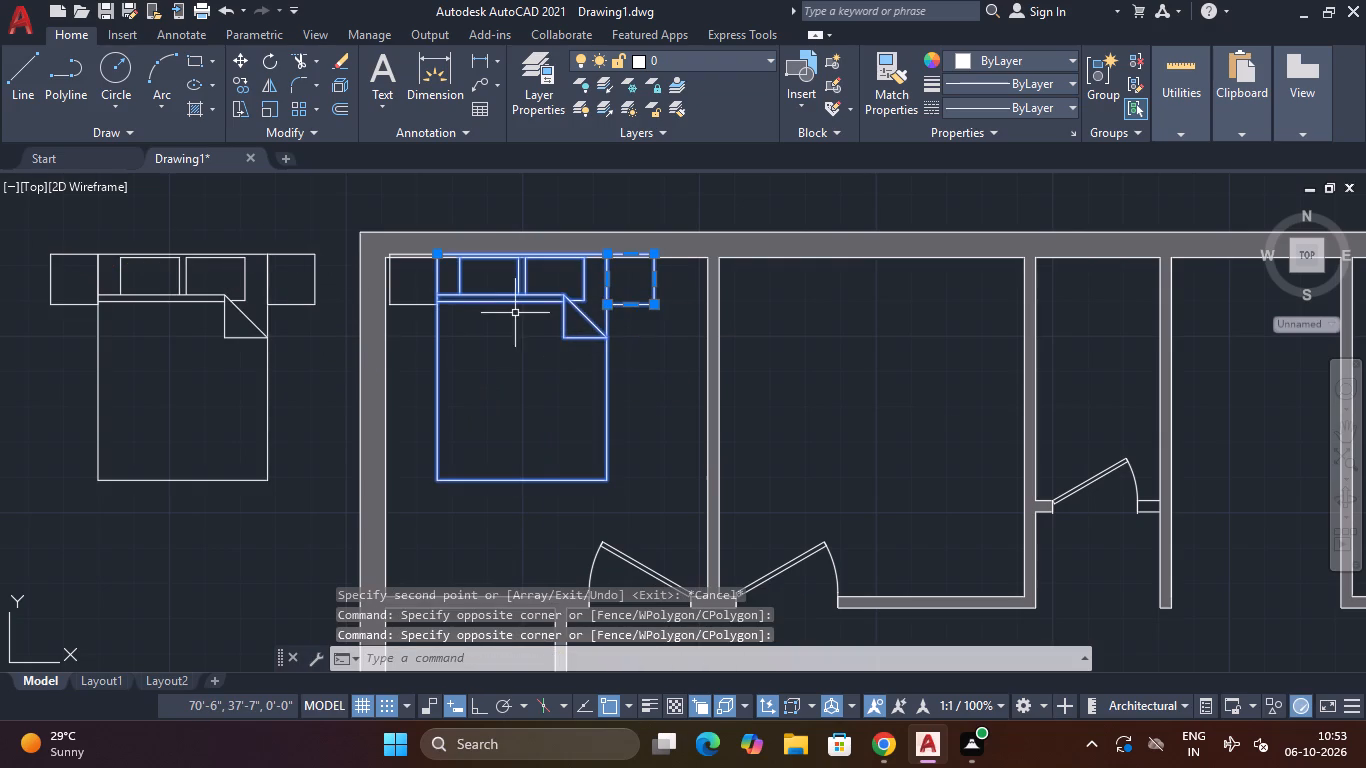
pyautogui.click(415, 289)
pyautogui.click(397, 316)
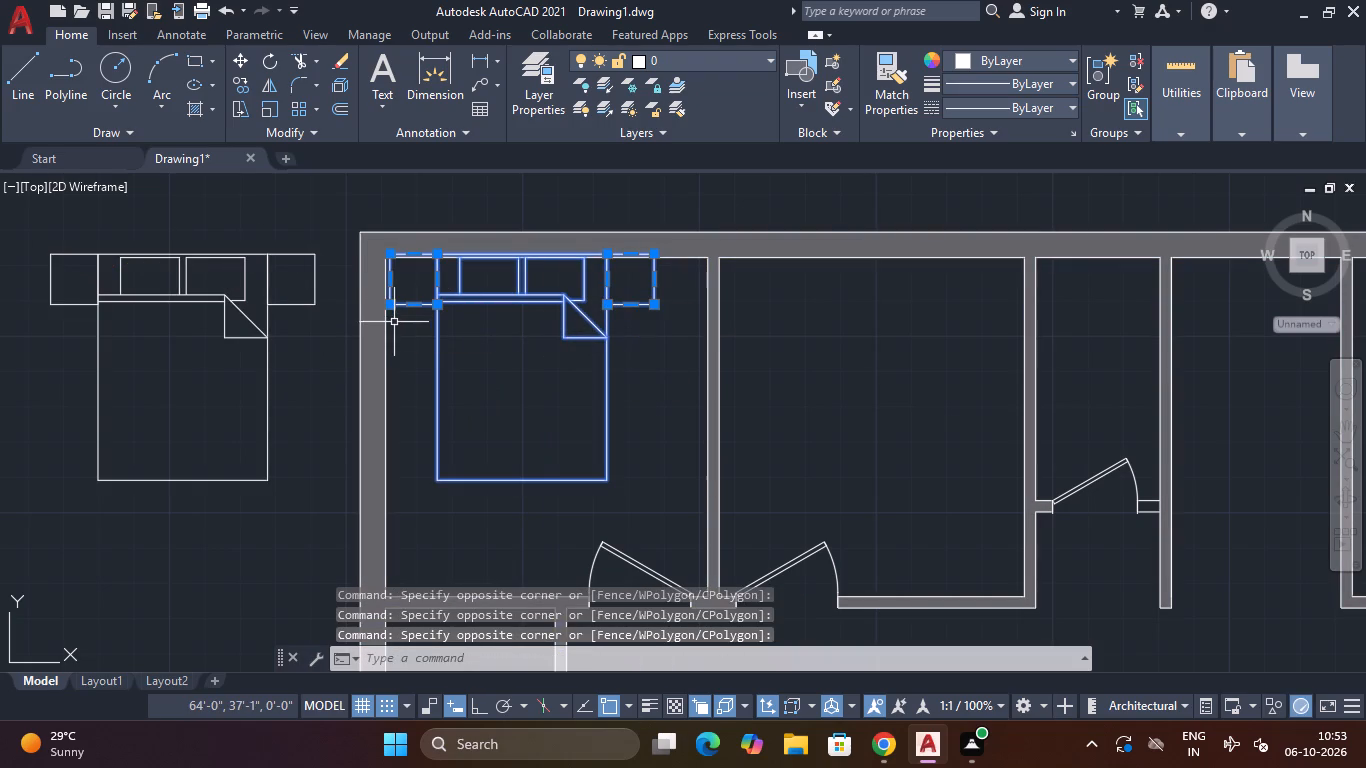
pyautogui.press('m')
pyautogui.press('space')
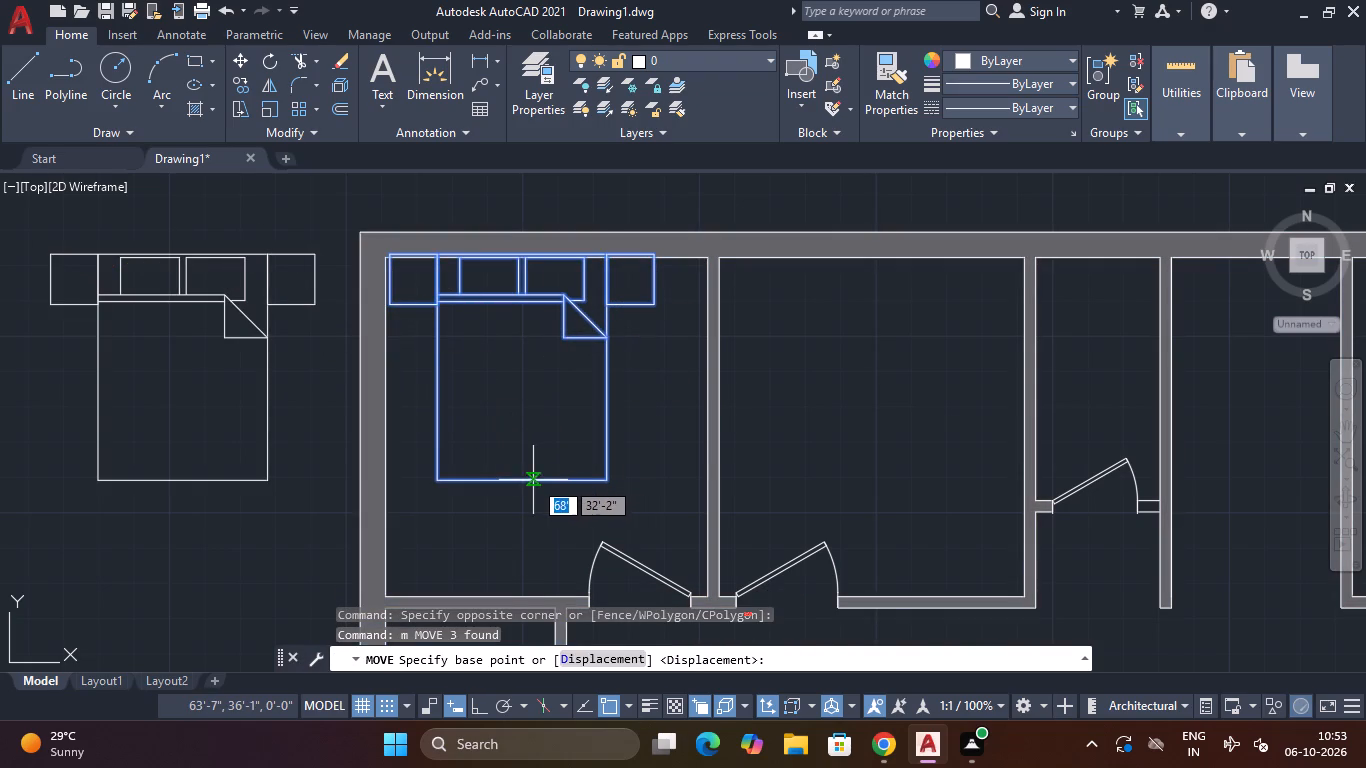
pyautogui.click(528, 481)
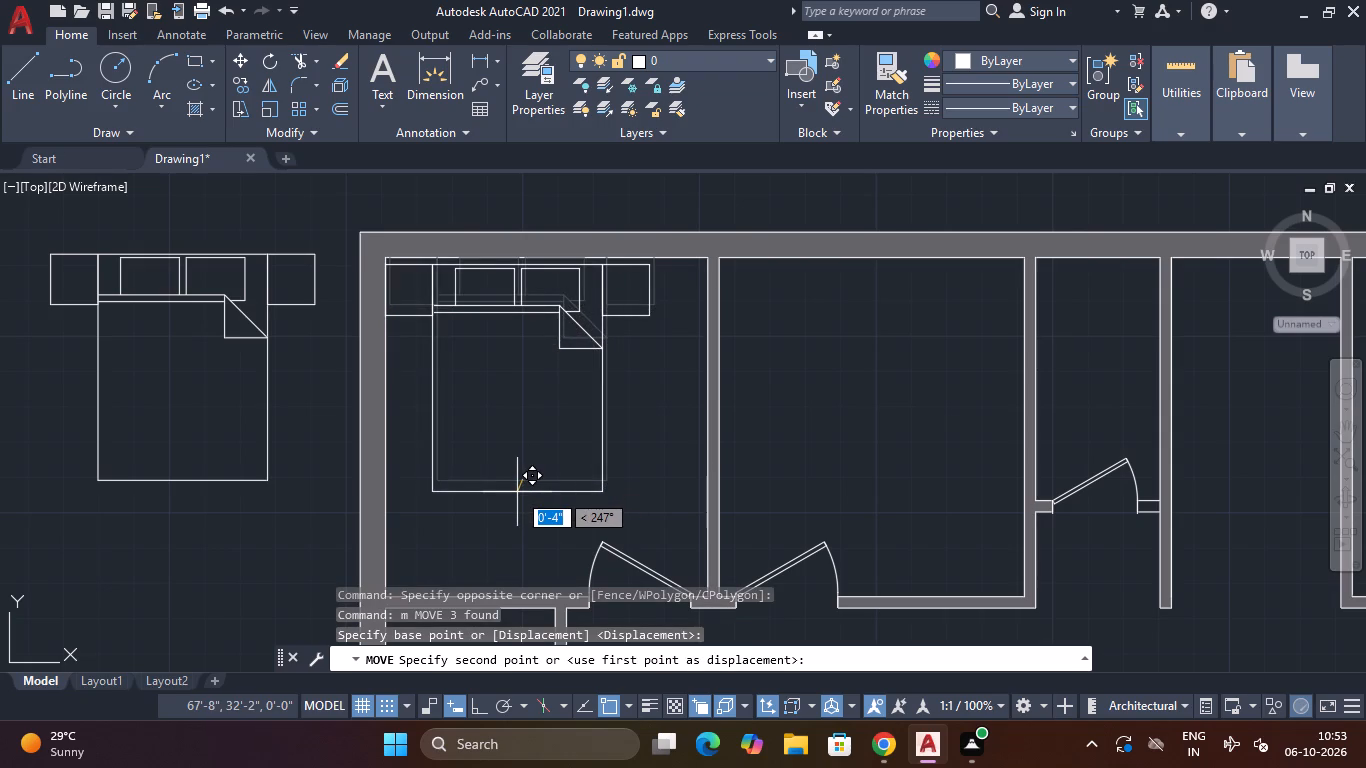
pyautogui.click(521, 492)
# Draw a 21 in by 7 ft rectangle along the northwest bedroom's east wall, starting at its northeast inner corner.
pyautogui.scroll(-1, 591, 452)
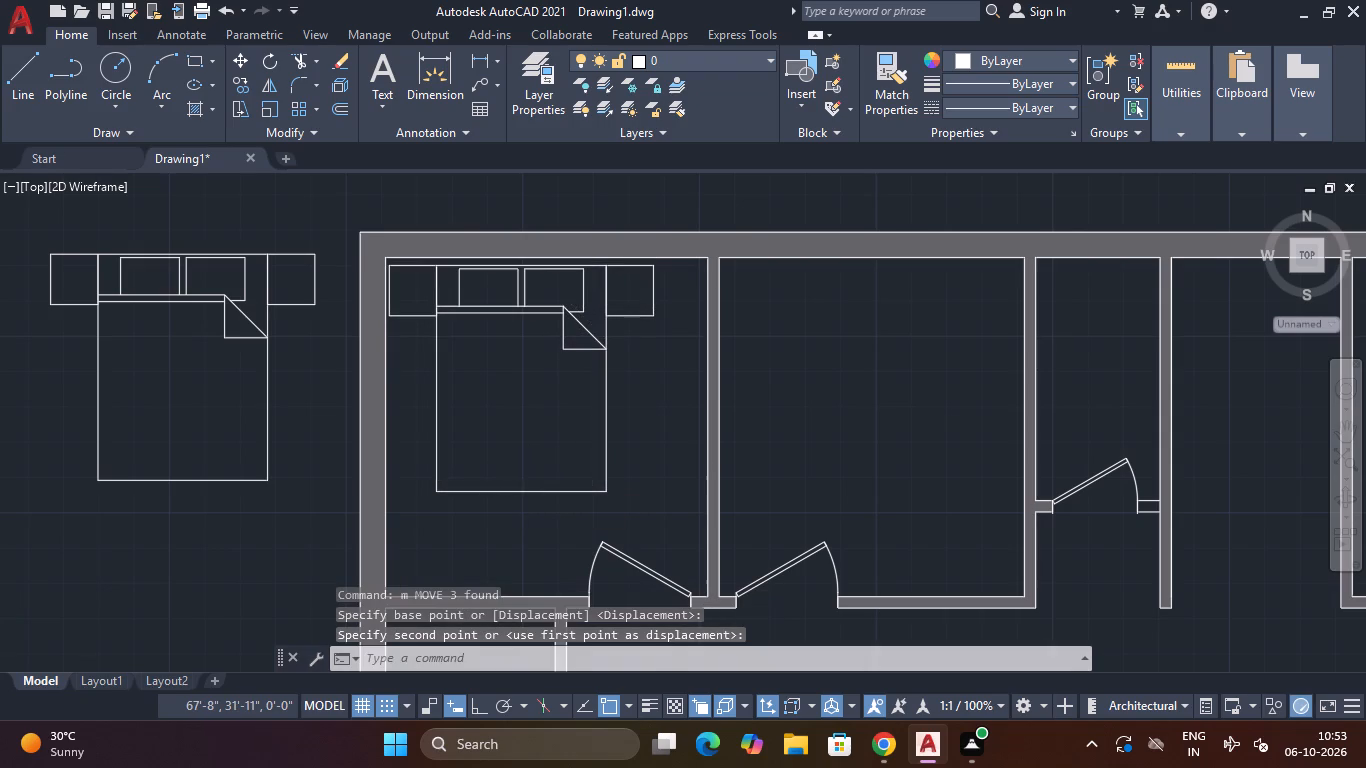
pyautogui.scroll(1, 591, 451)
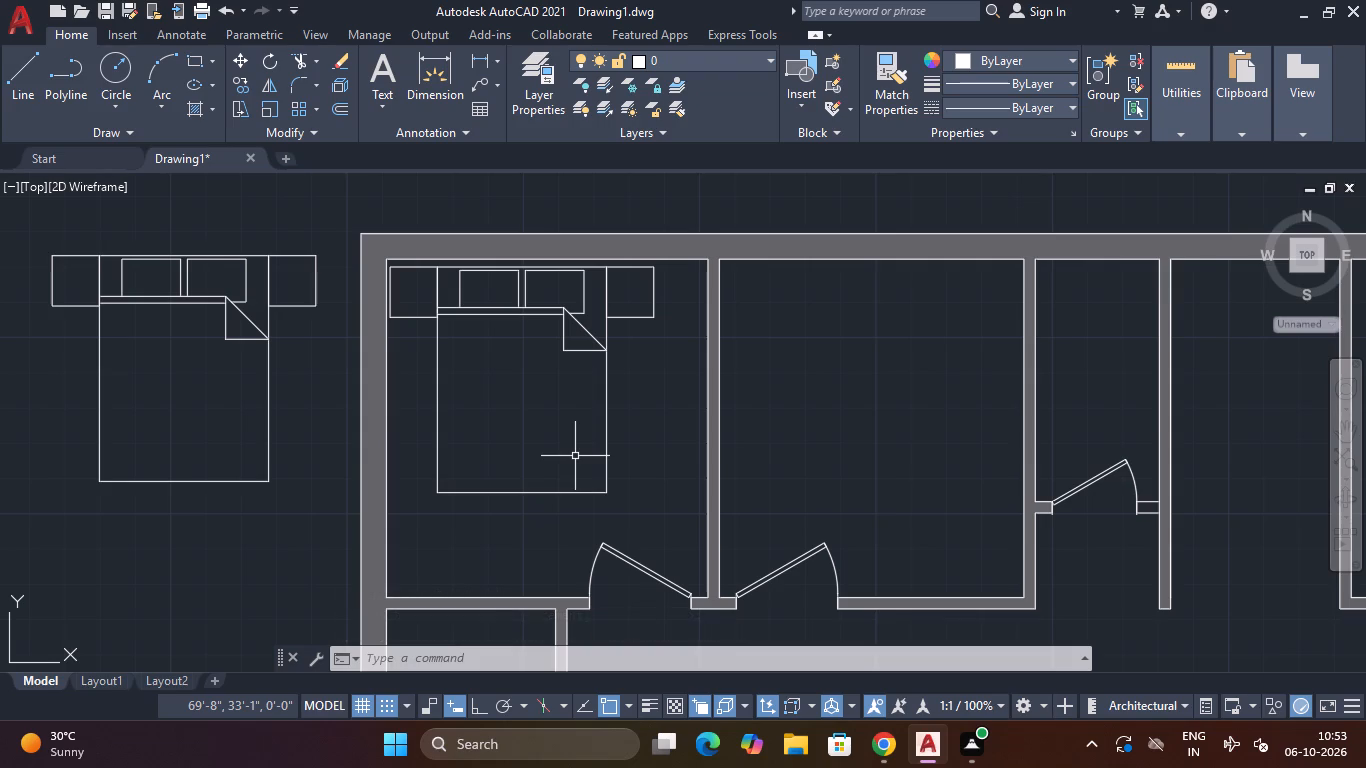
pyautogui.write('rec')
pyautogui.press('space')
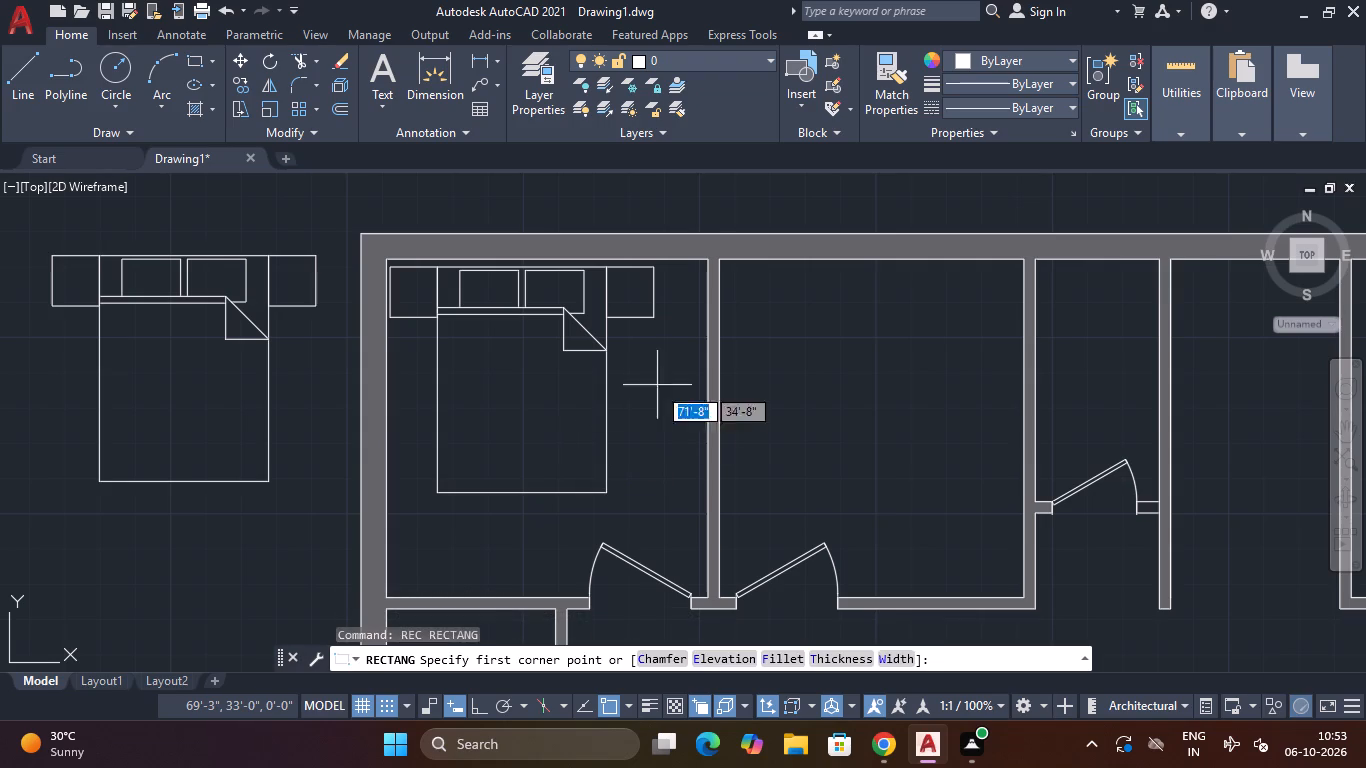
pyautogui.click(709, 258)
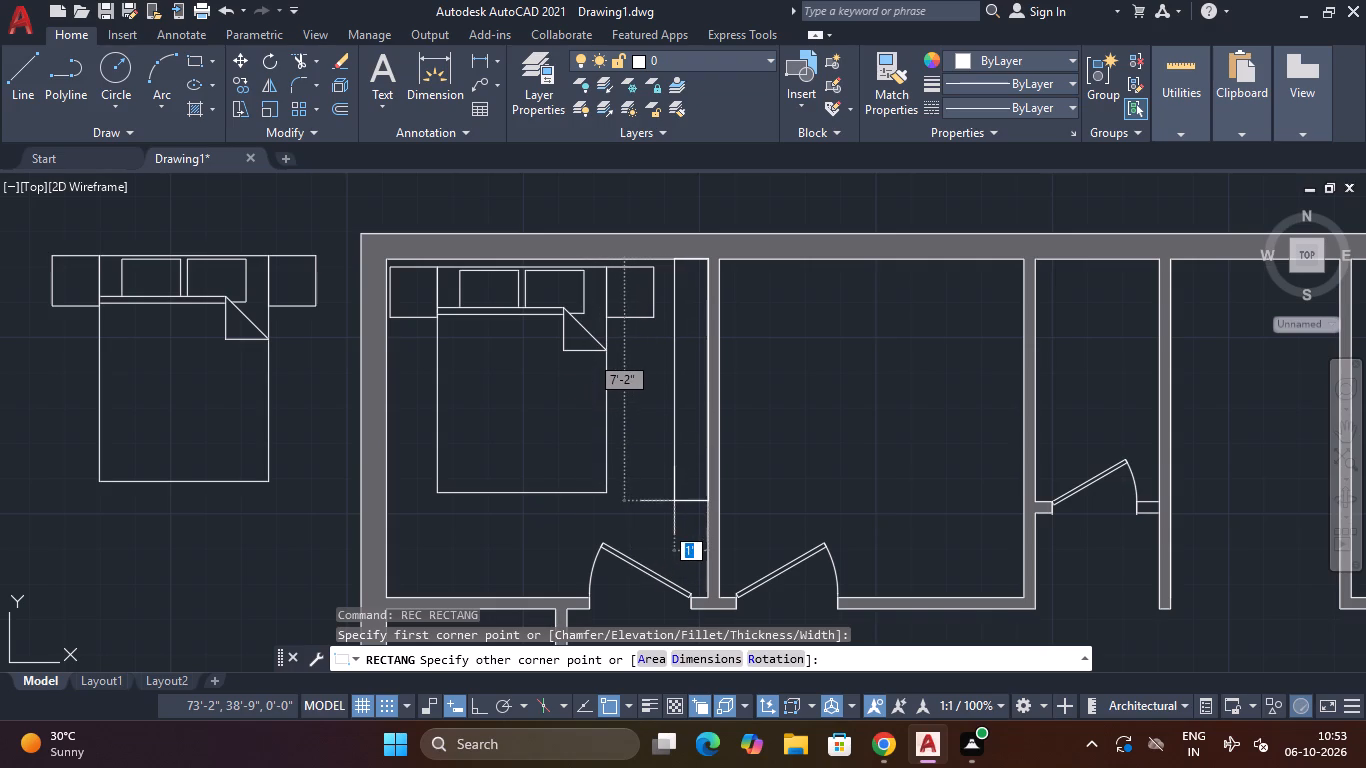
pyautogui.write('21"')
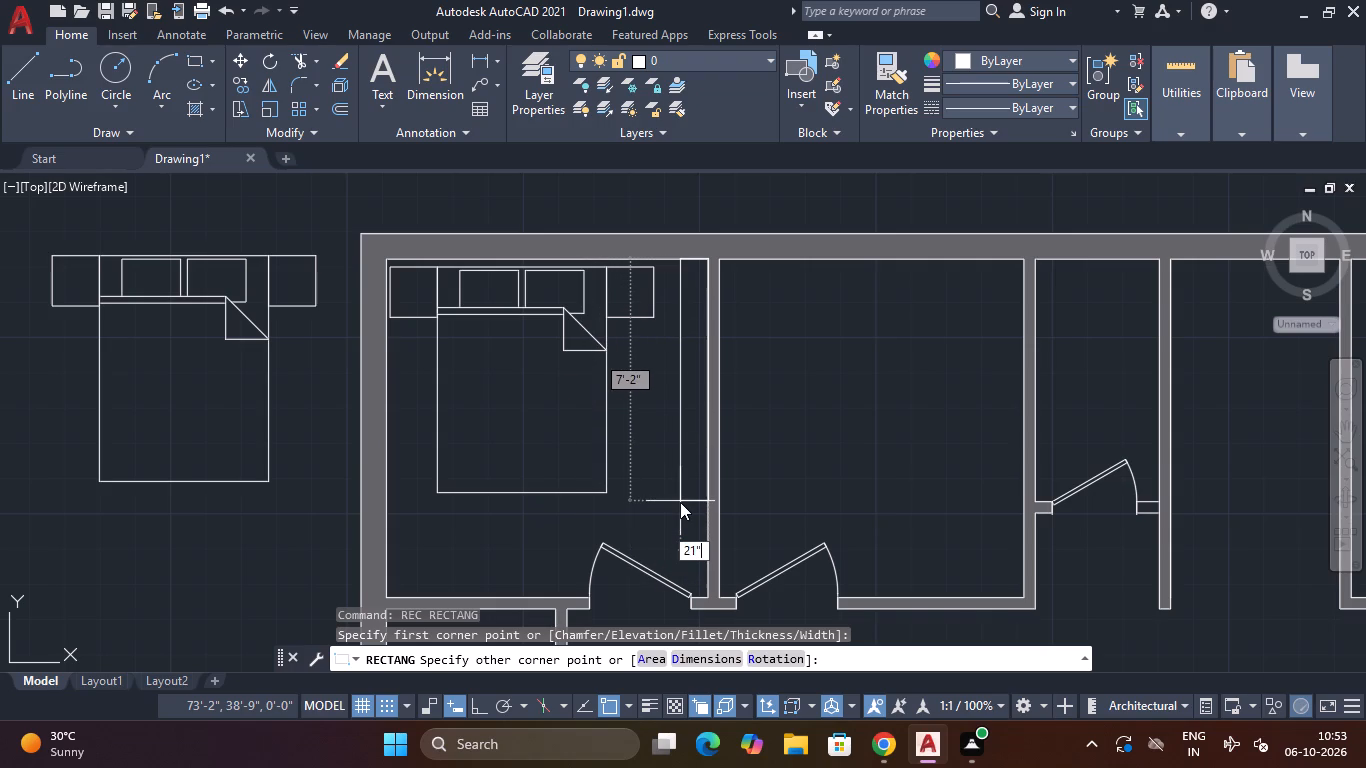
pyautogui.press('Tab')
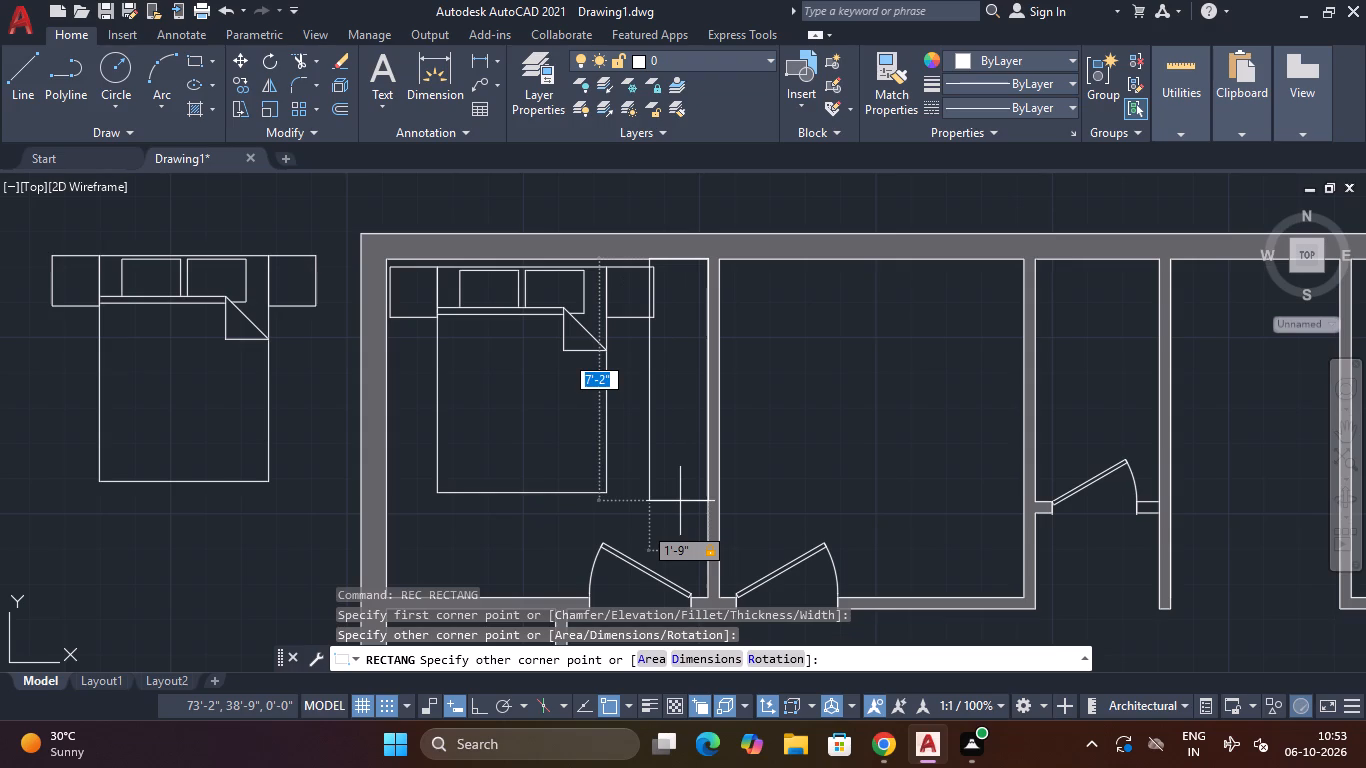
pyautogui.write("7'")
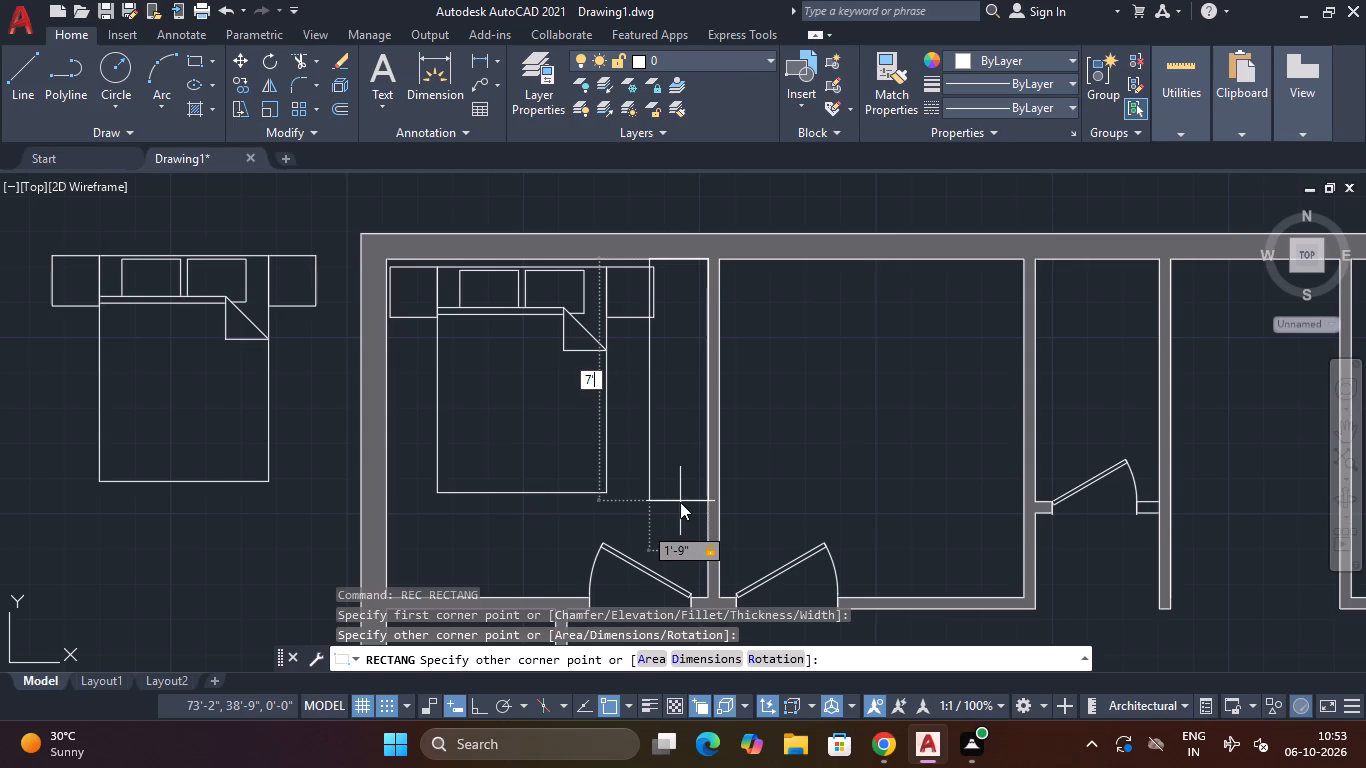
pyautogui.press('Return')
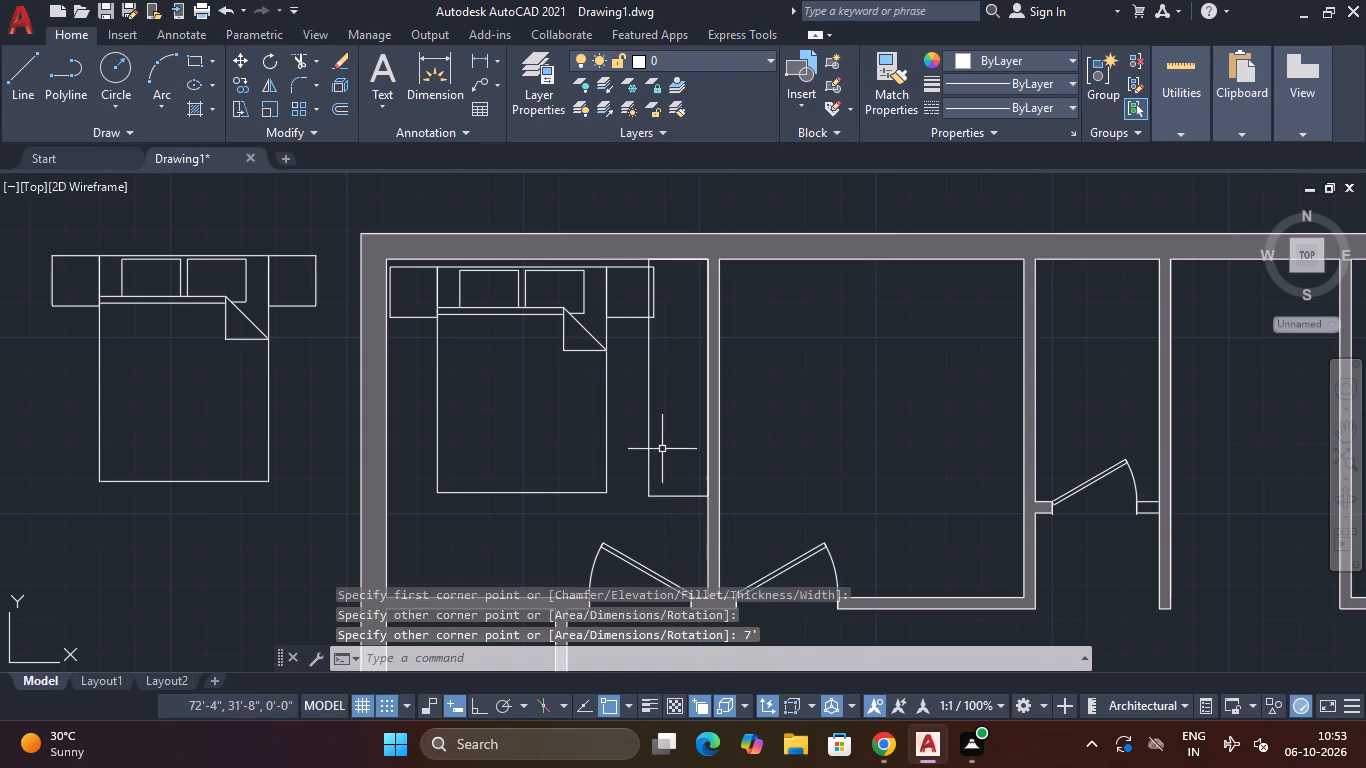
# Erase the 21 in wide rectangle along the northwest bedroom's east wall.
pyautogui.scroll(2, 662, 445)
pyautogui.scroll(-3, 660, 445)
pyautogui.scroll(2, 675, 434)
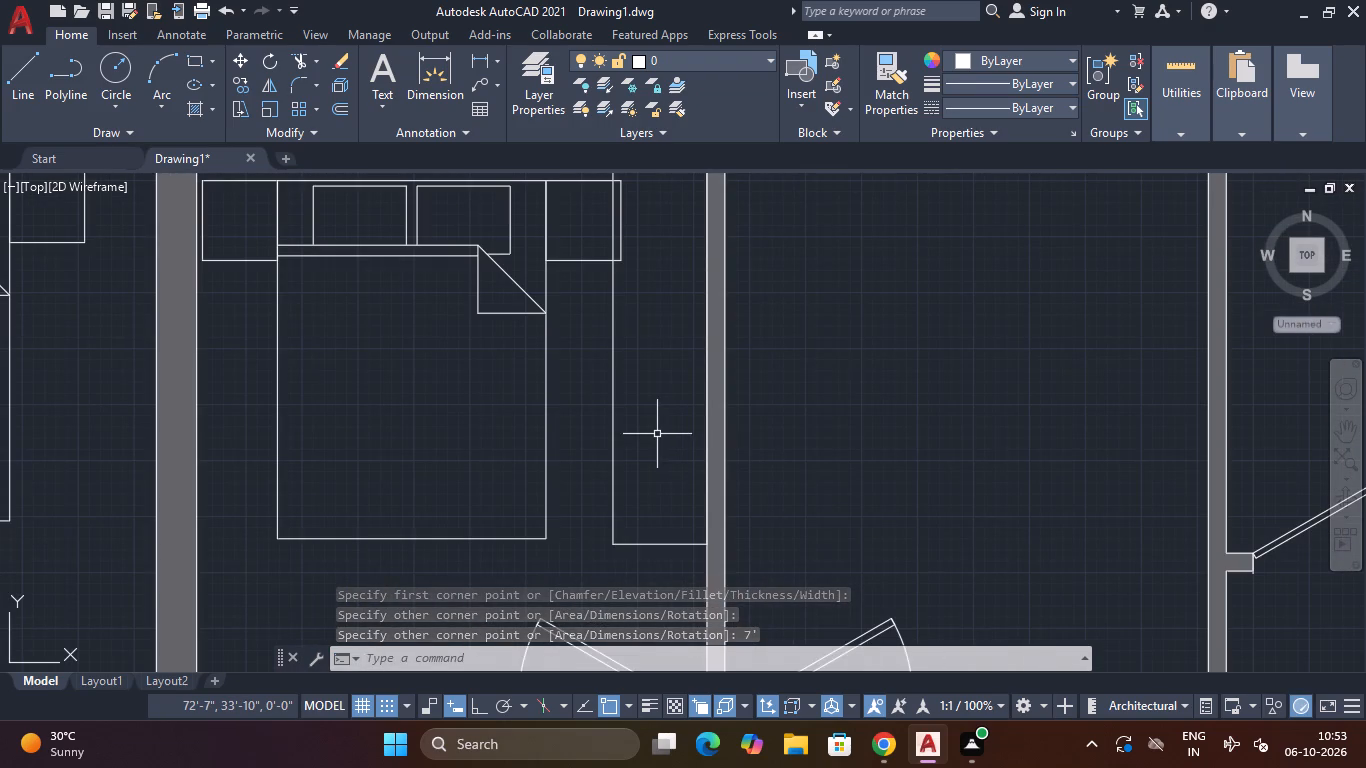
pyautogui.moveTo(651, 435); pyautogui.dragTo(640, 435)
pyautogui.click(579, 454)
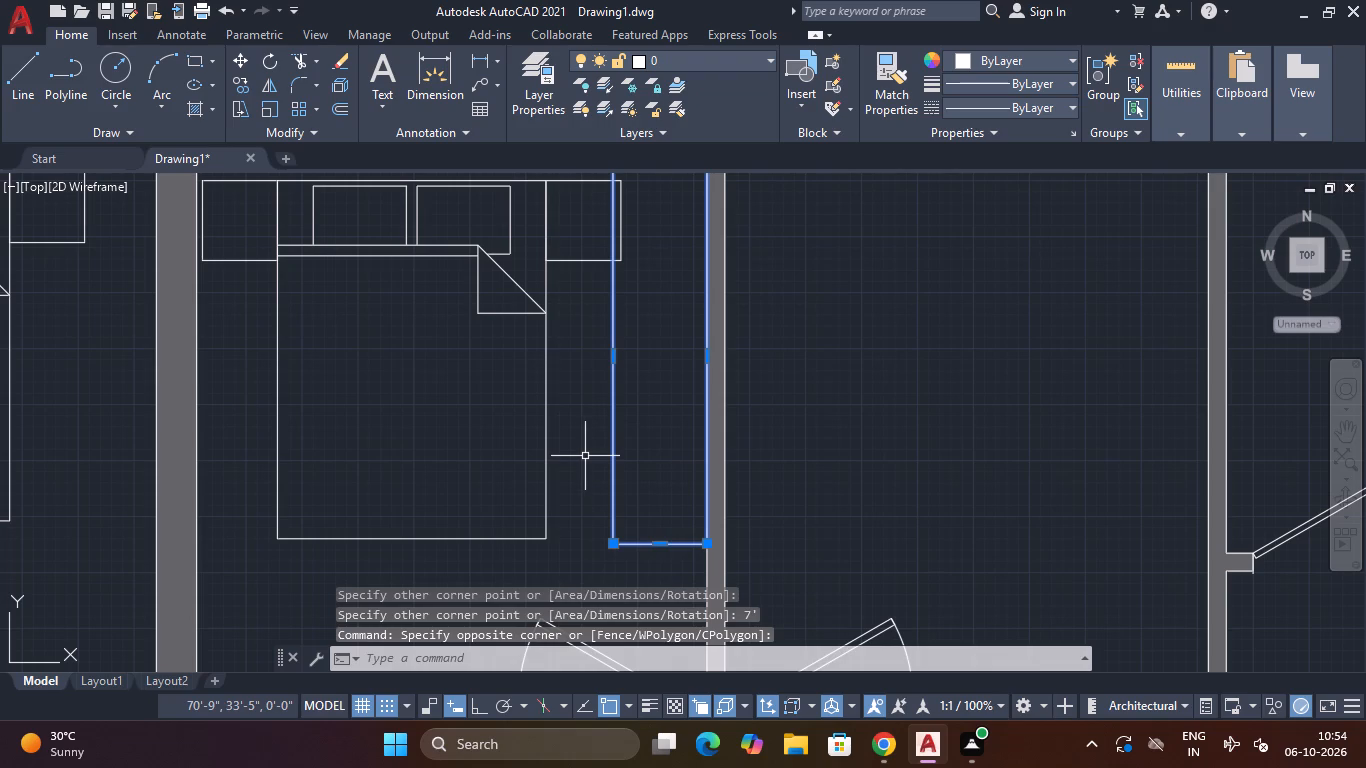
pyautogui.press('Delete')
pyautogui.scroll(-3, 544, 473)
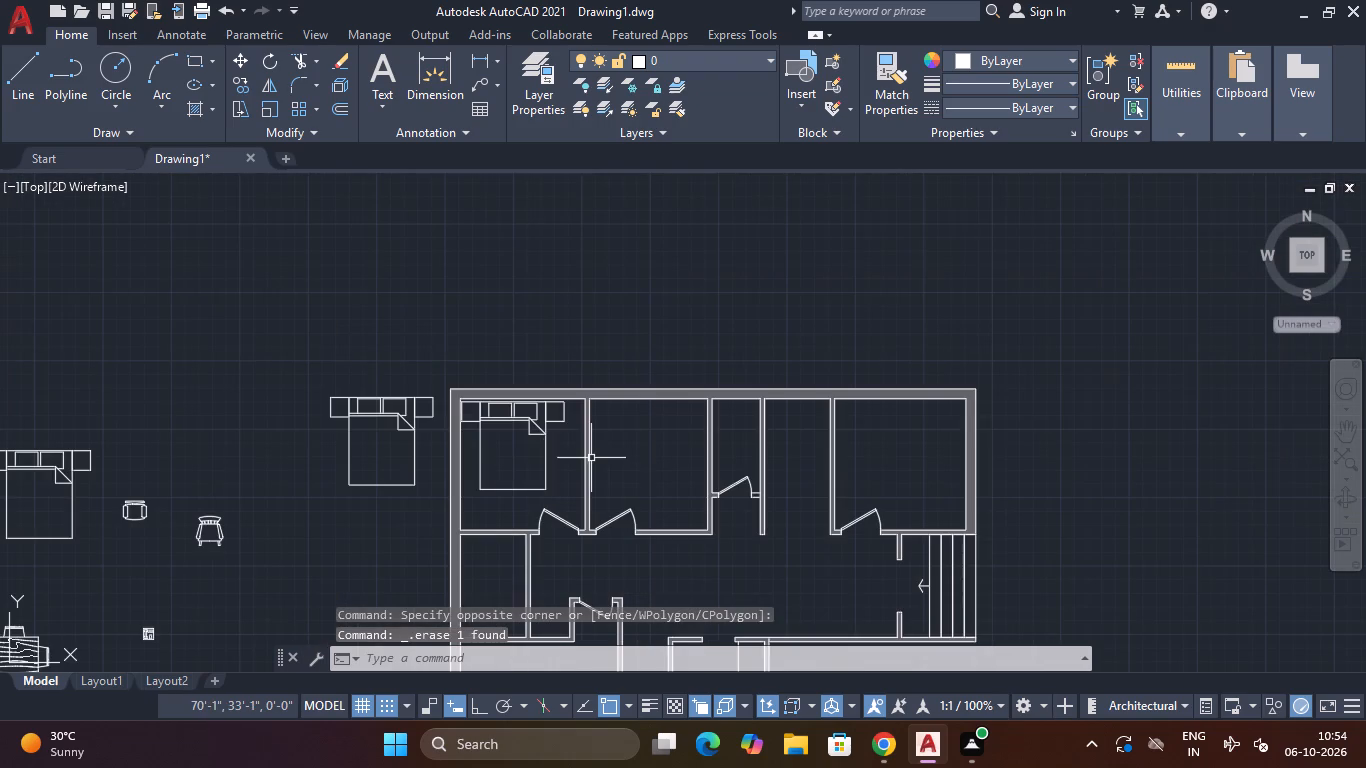
# Draw an 18 in by 7 ft rectangle along the northwest bedroom's east wall, starting at its northeast inner corner.
pyautogui.scroll(3, 562, 444)
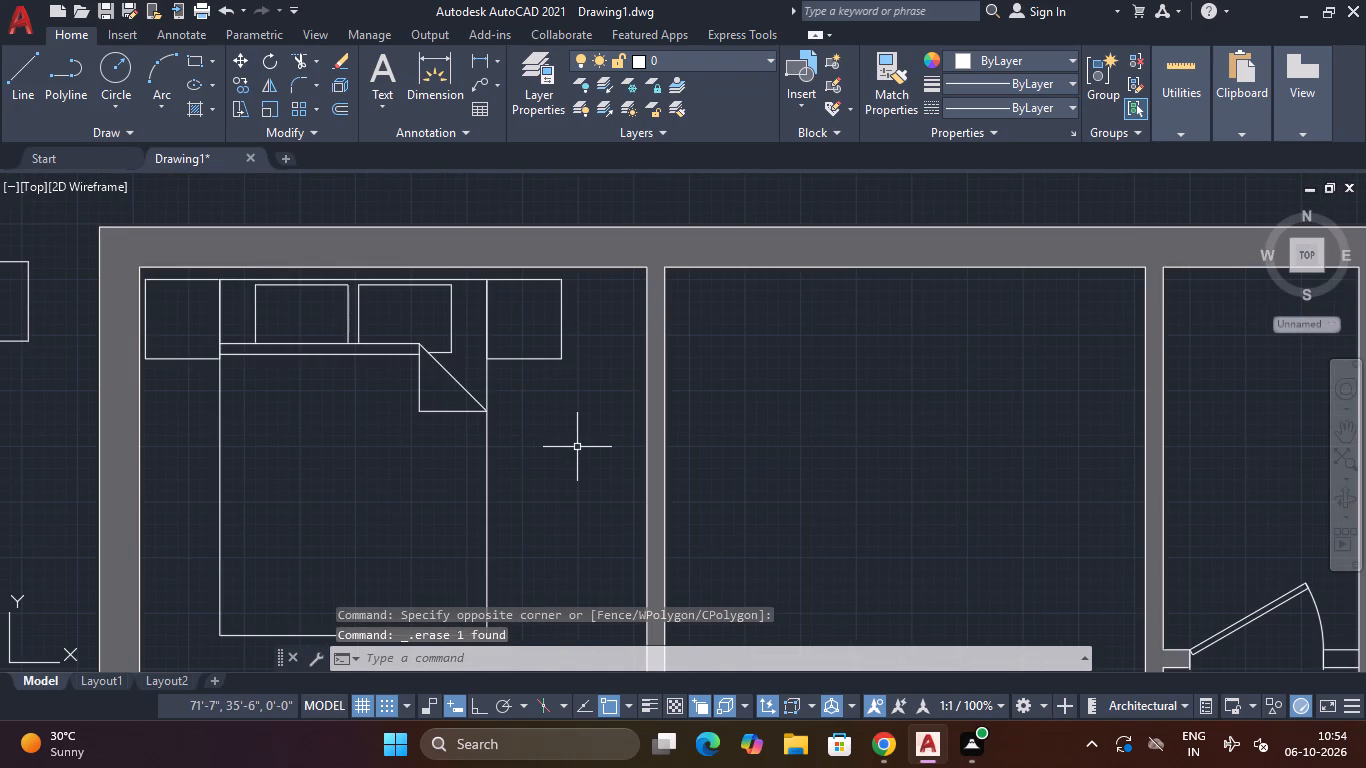
pyautogui.write('rec')
pyautogui.press('space')
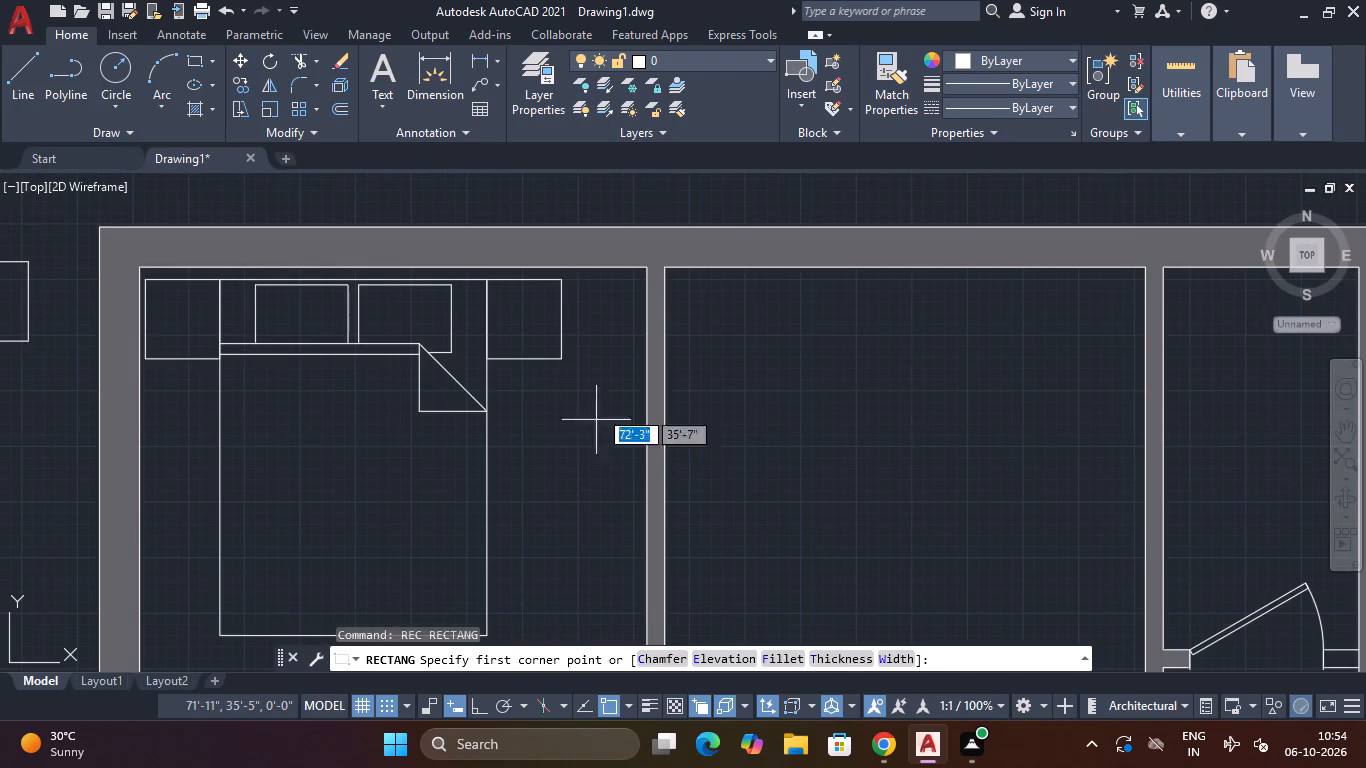
pyautogui.click(646, 269)
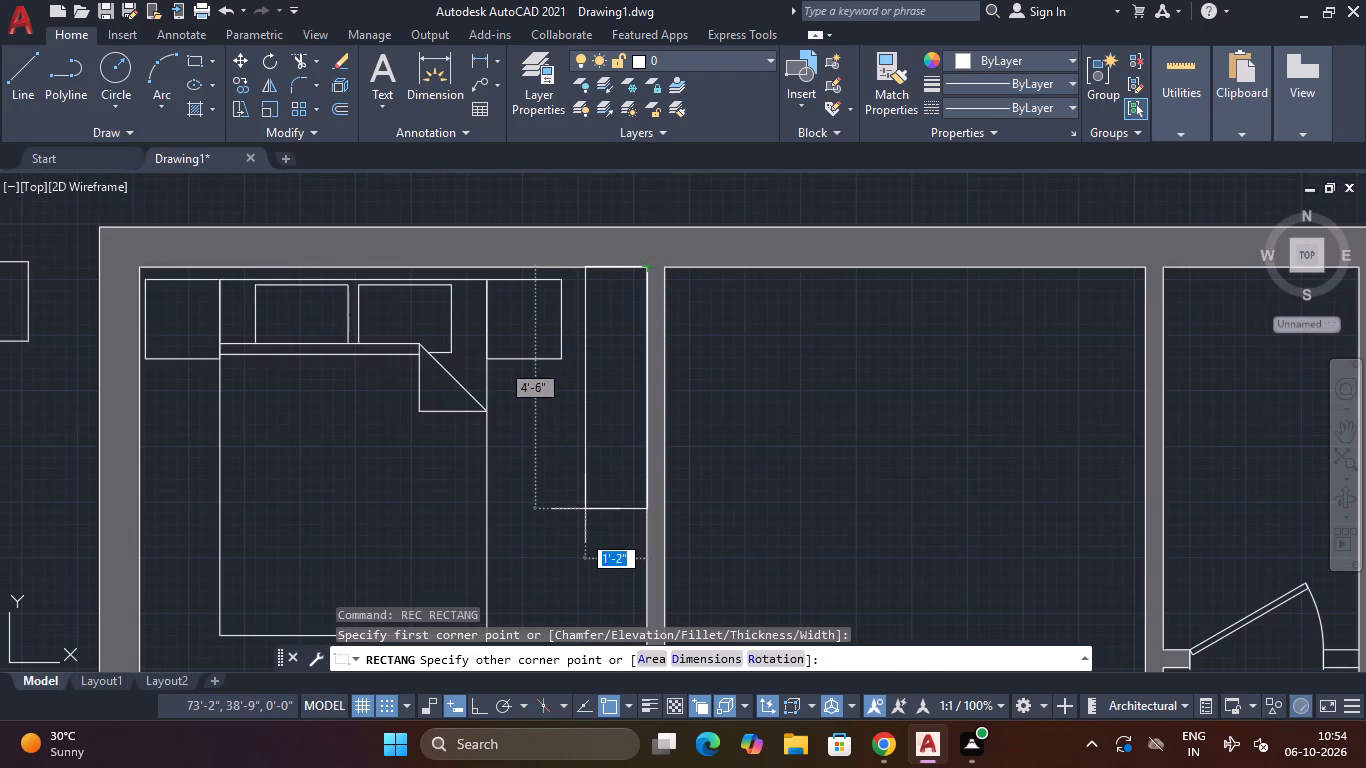
pyautogui.write('18"')
pyautogui.press('Tab')
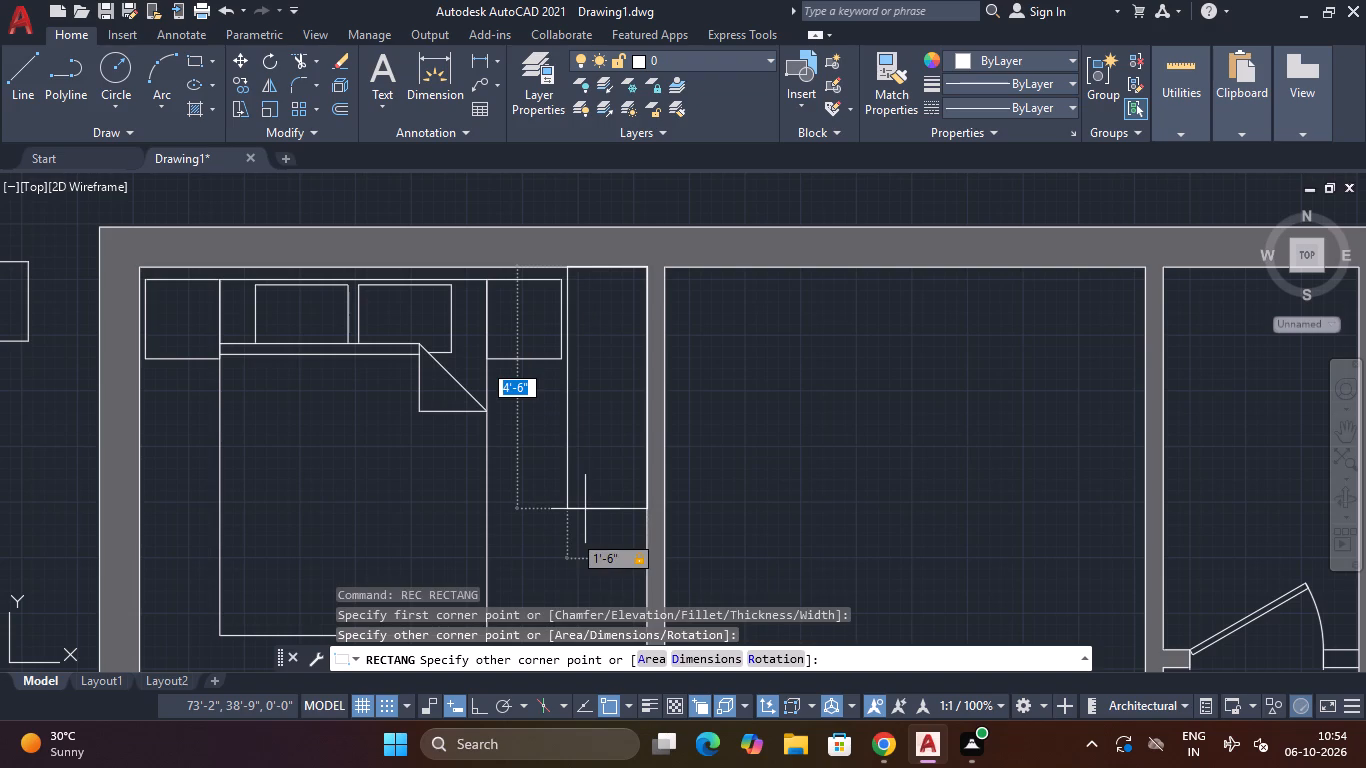
pyautogui.write("7'")
pyautogui.press('Return')
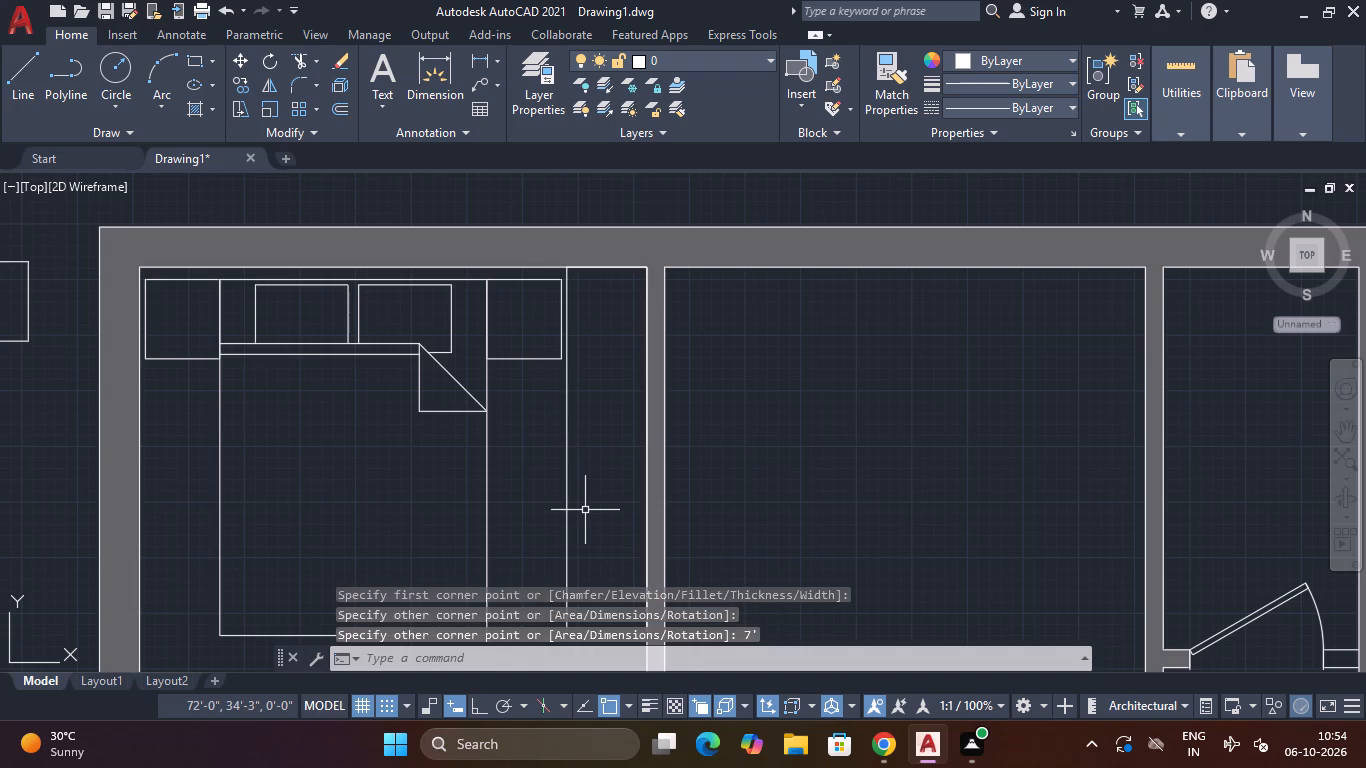
# Explode the 18 in by 7 ft rectangle beside the northwest bedroom's east wall into separate lines.
pyautogui.scroll(-3, 583, 510)
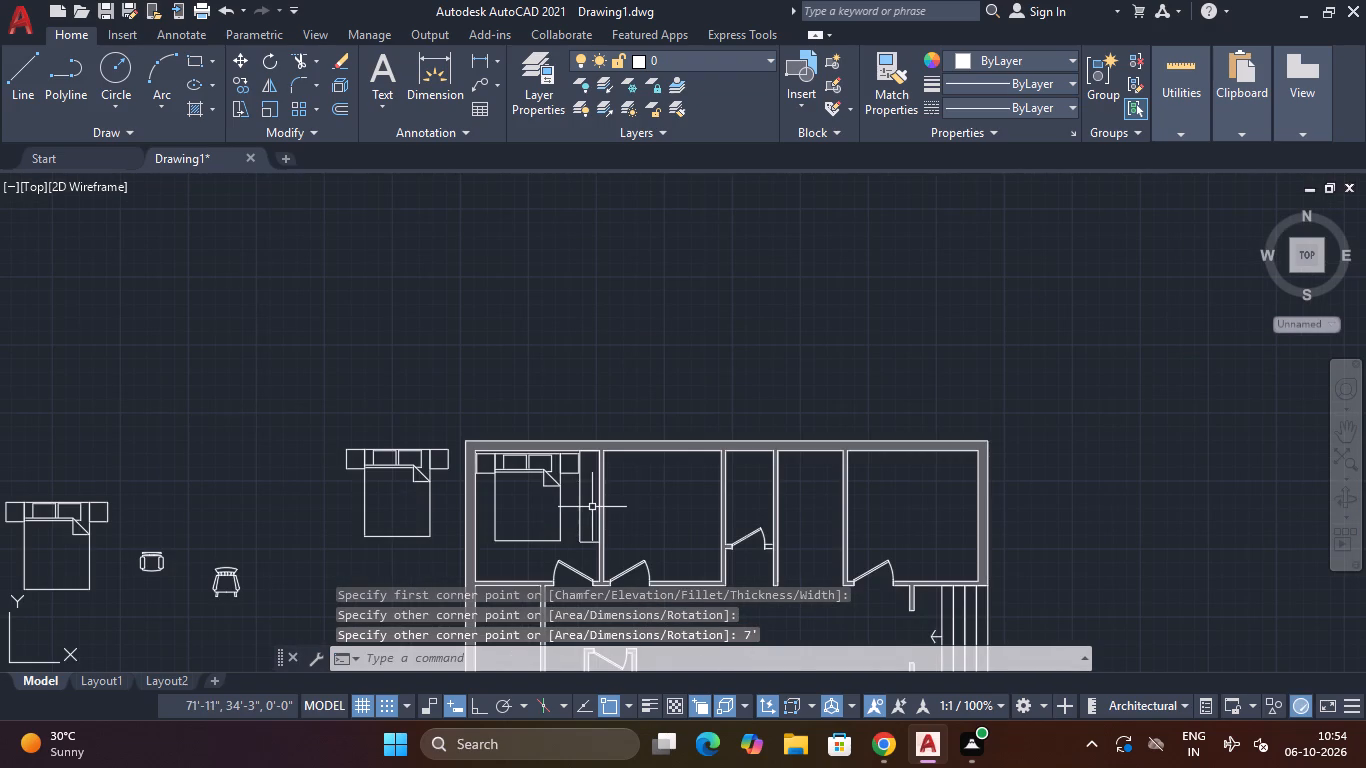
pyautogui.scroll(1, 591, 507)
pyautogui.moveTo(591, 507); pyautogui.dragTo(615, 434, button='middle')
pyautogui.scroll(2, 615, 434)
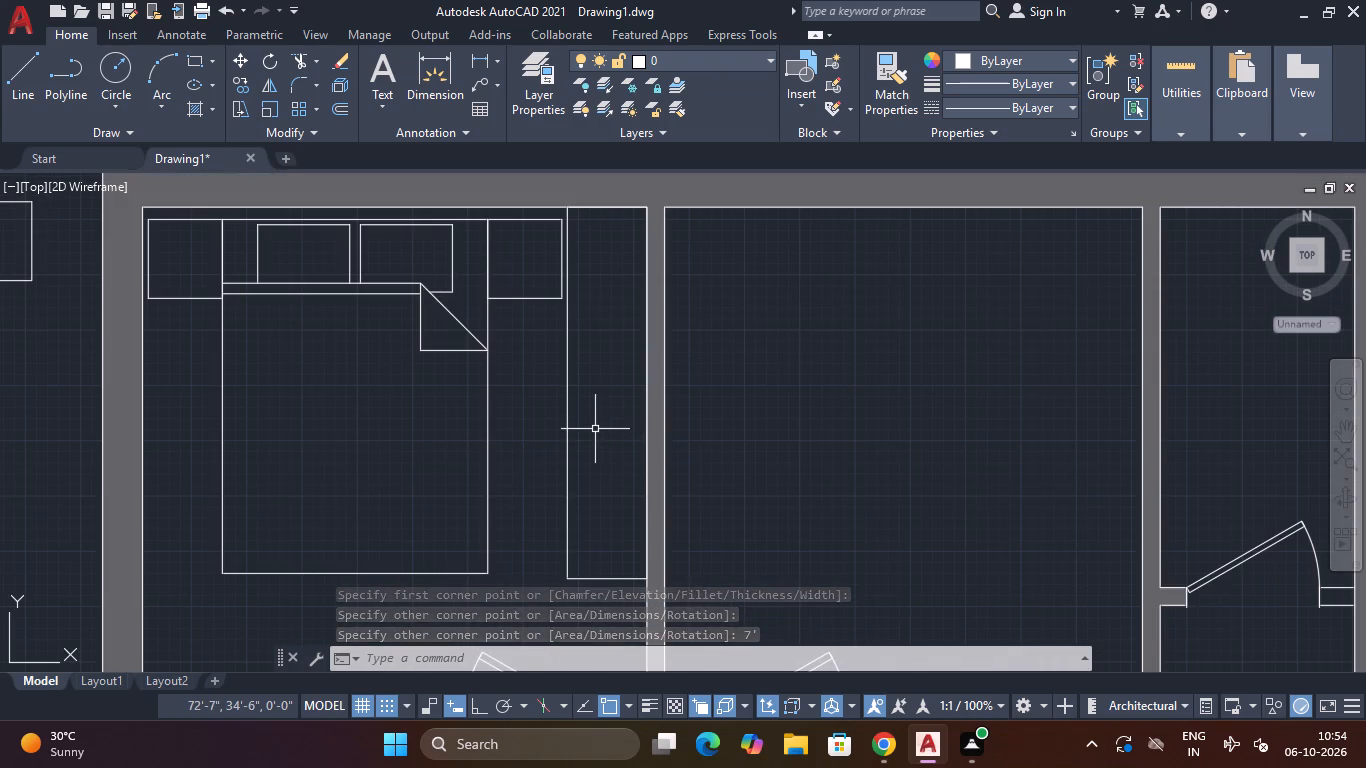
pyautogui.click(585, 428)
pyautogui.click(515, 465)
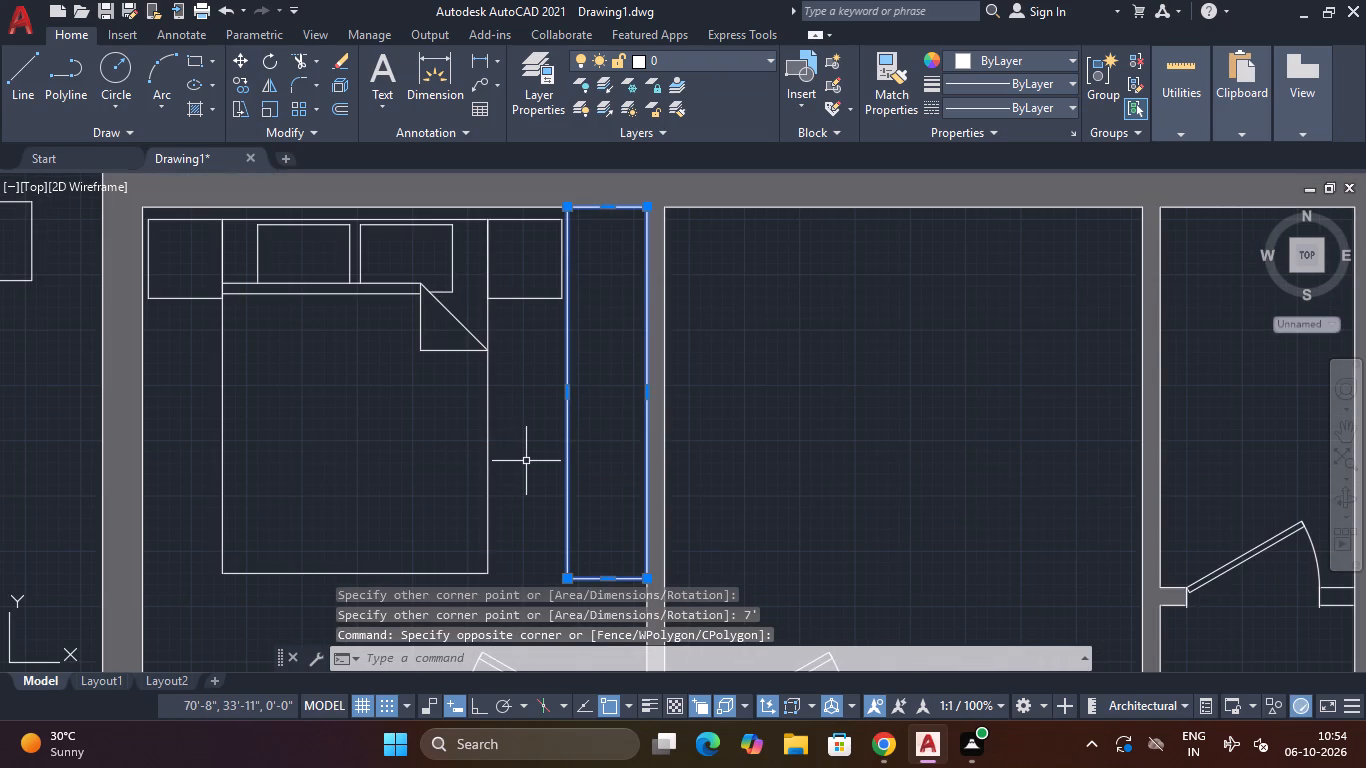
pyautogui.press('e')
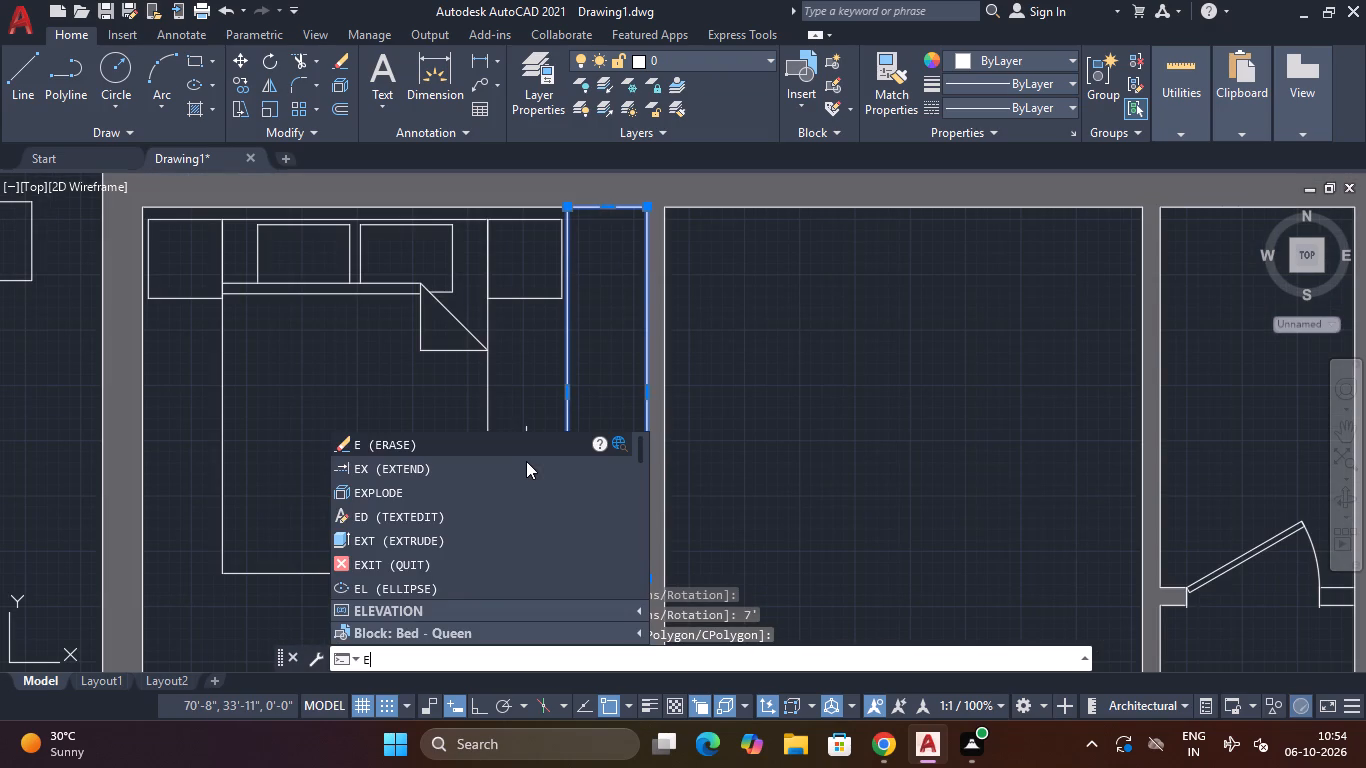
pyautogui.press('x')
pyautogui.press('Down')
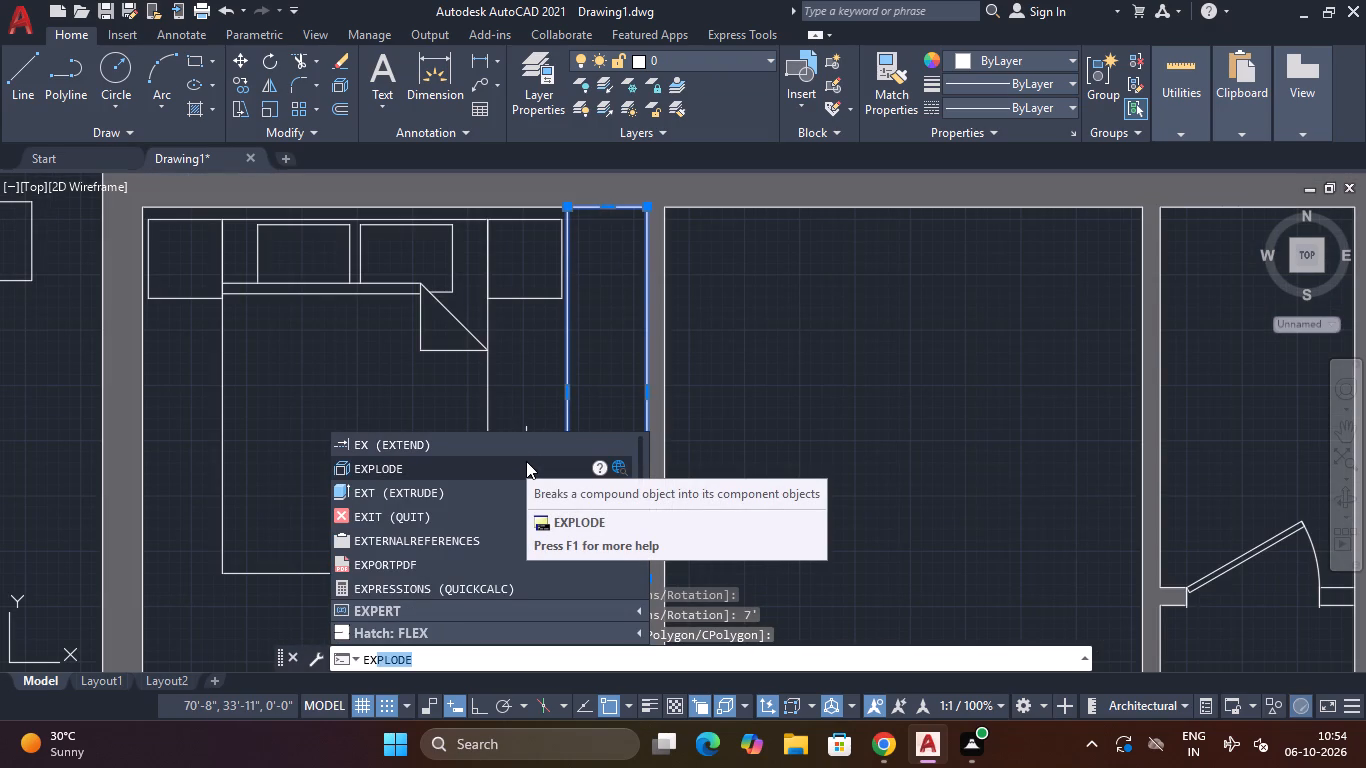
pyautogui.press('Return')
# Offset the west edge of the northwest bedroom's wardrobe 9 in eastward to form its lengthwise centre line.
pyautogui.write('o')
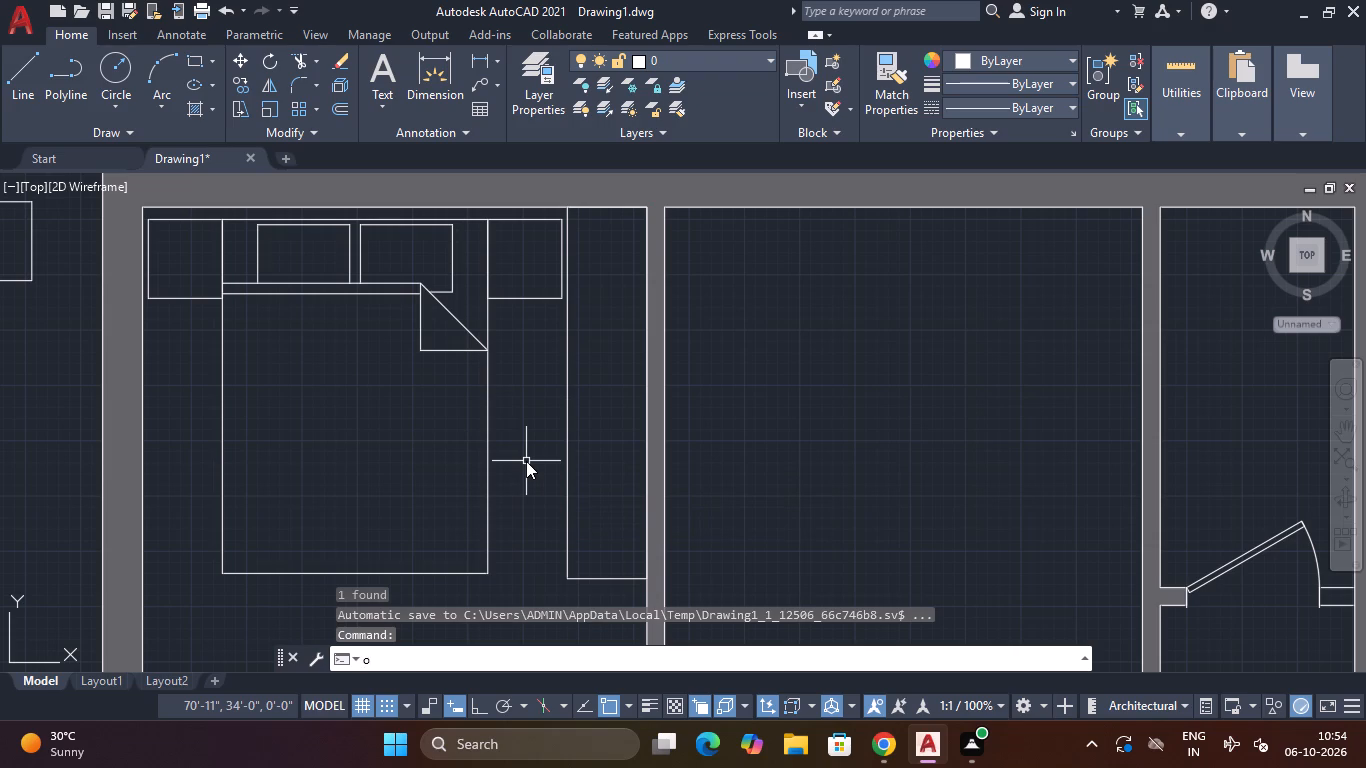
pyautogui.press('space')
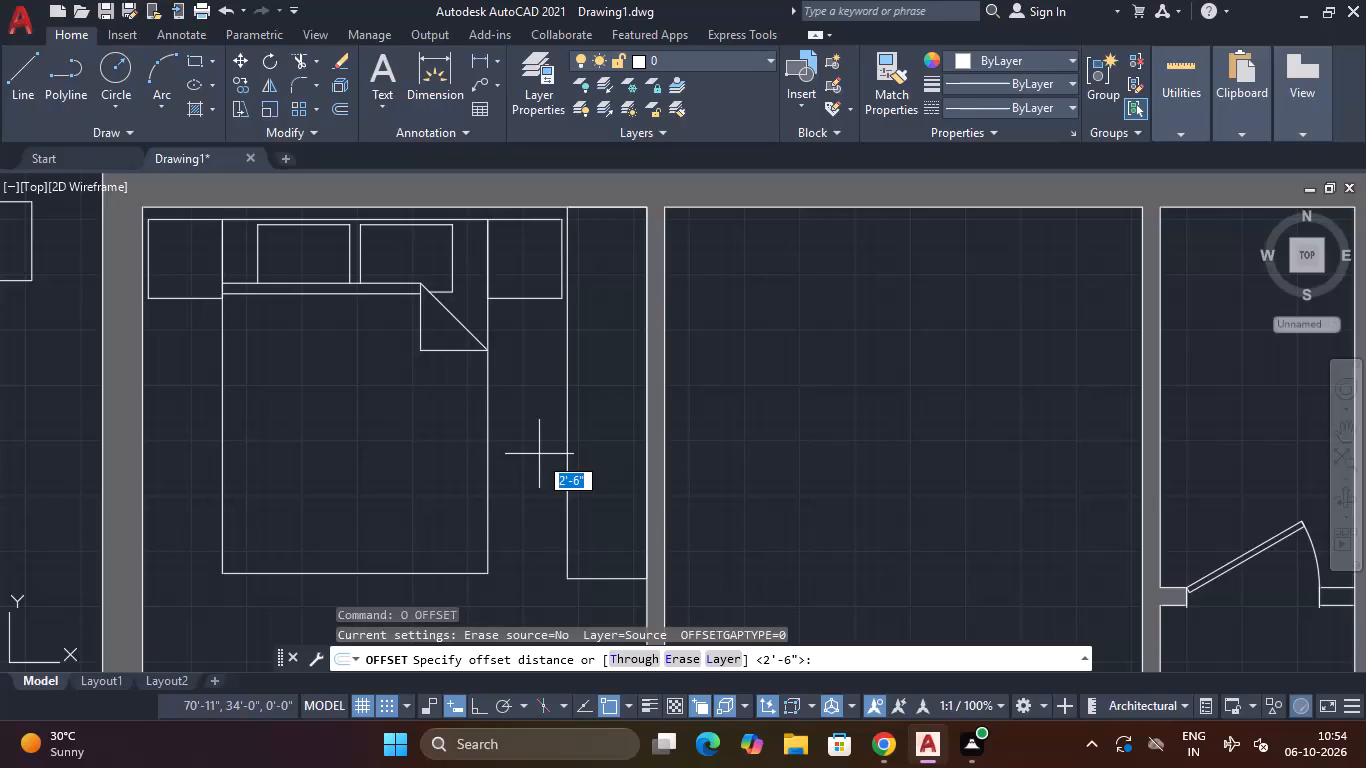
pyautogui.write('9"')
pyautogui.press('Return')
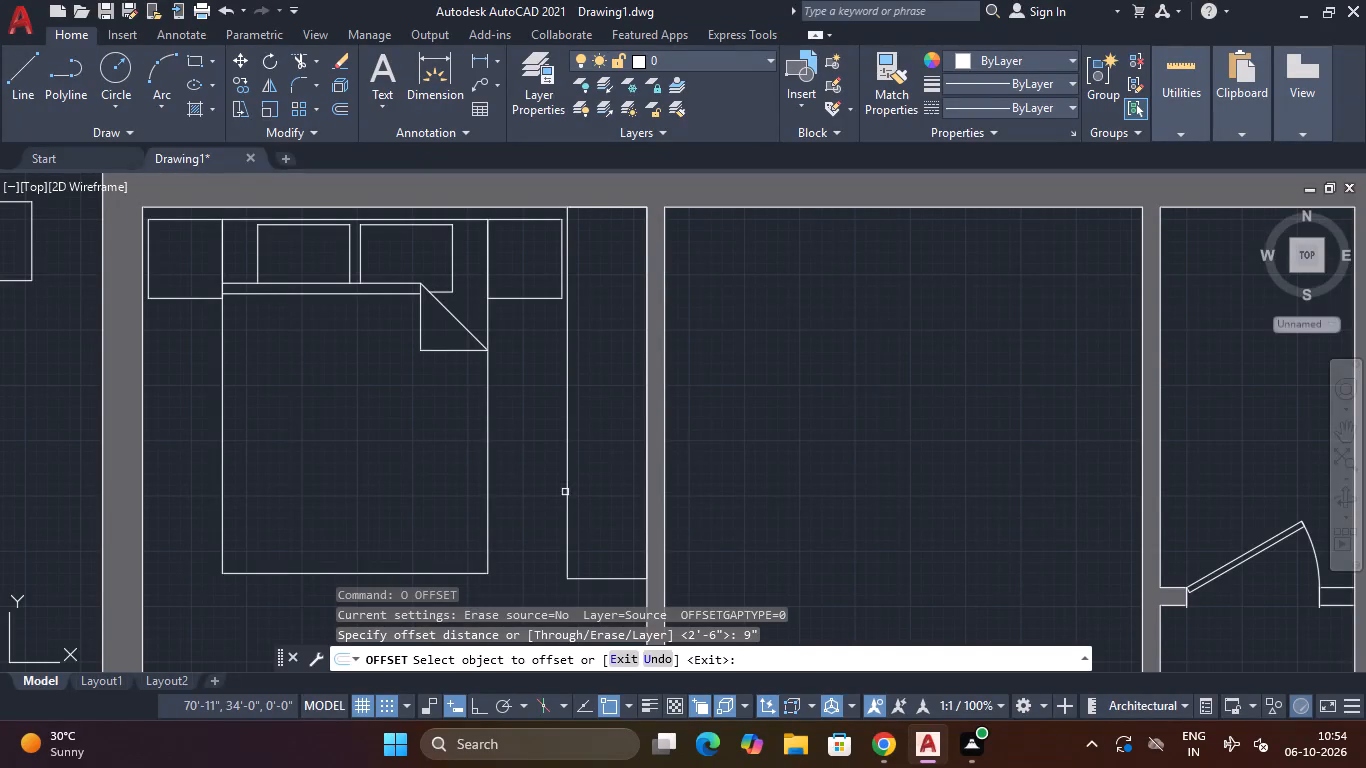
pyautogui.click(566, 492)
pyautogui.click(618, 491)
pyautogui.press('Escape')
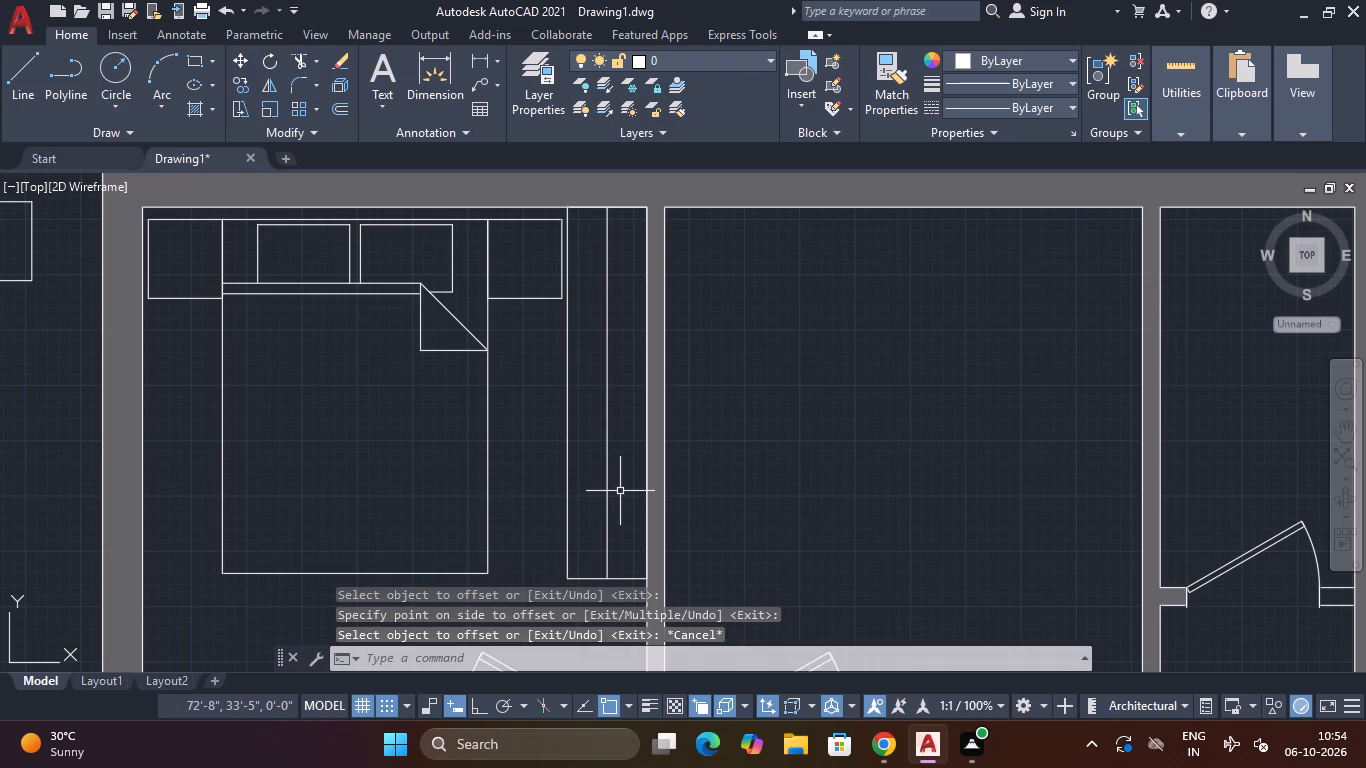
pyautogui.press('Escape')
# Offset the wardrobe's north edge southward repeatedly at 3 in spacing, using the Multiple option, along its full 7 ft length.
pyautogui.write('o')
pyautogui.press('space')
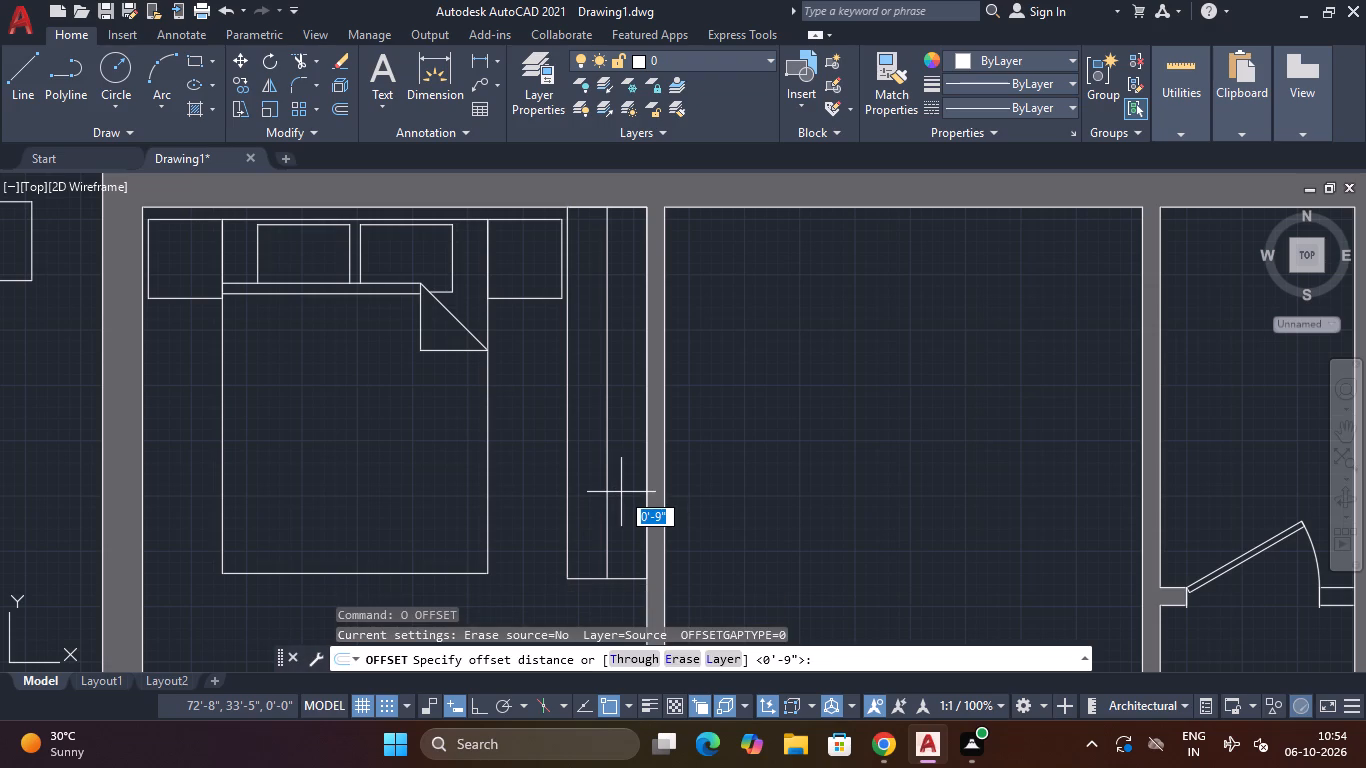
pyautogui.write('3"')
pyautogui.press('Return')
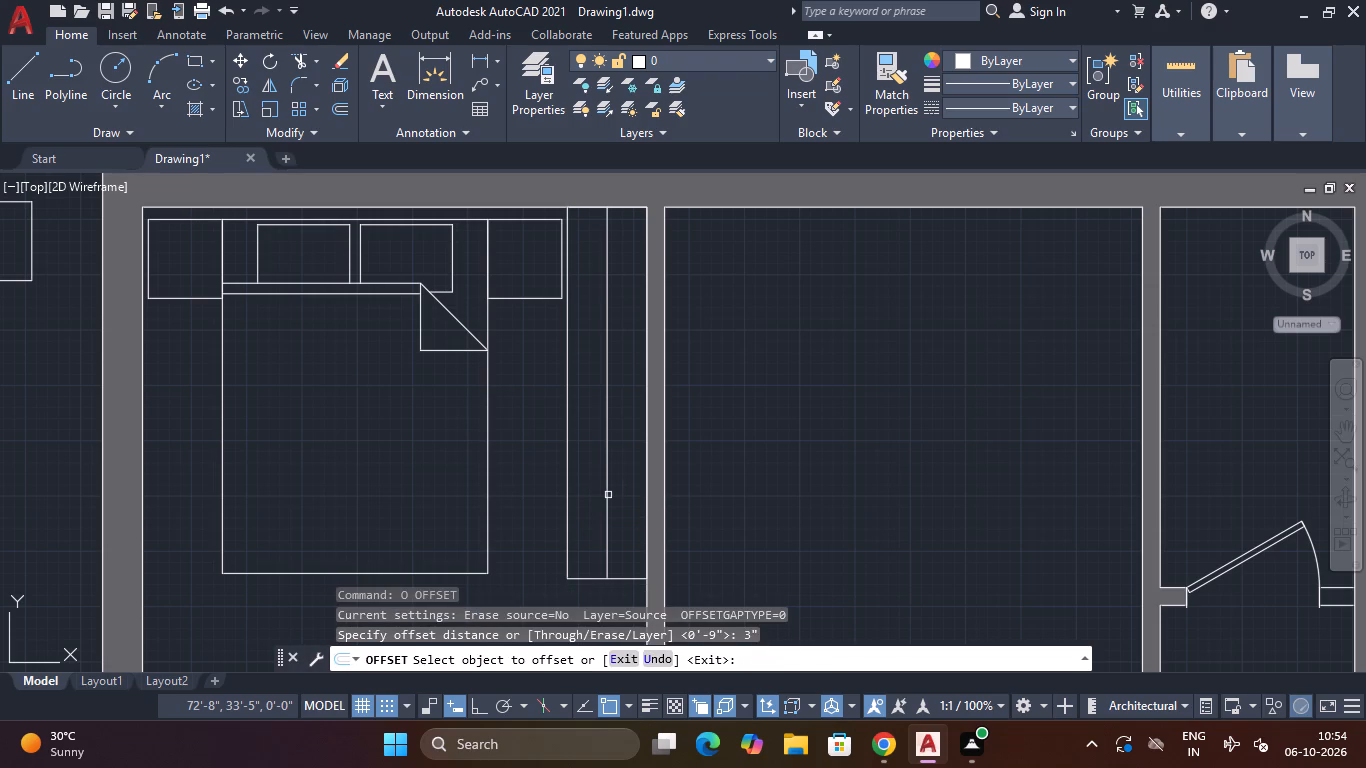
pyautogui.click(631, 208)
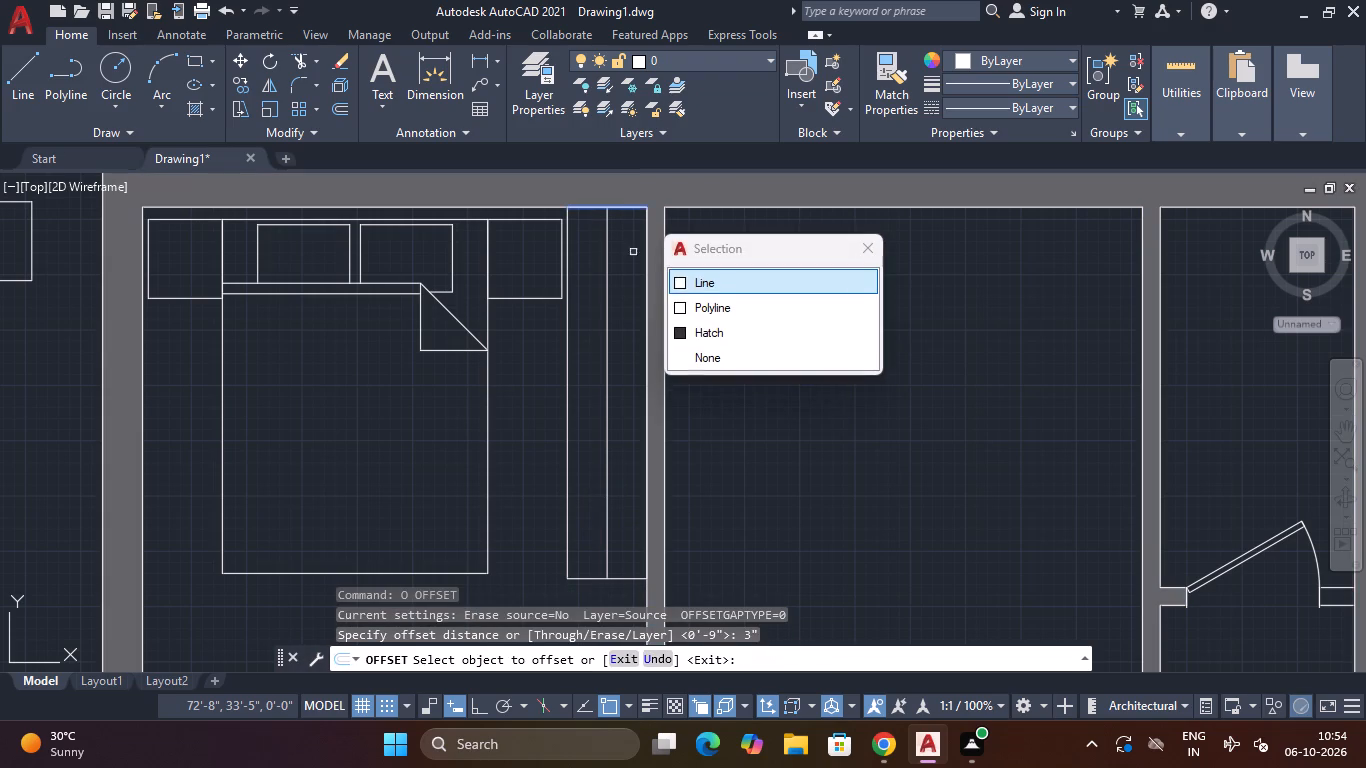
pyautogui.click(710, 283)
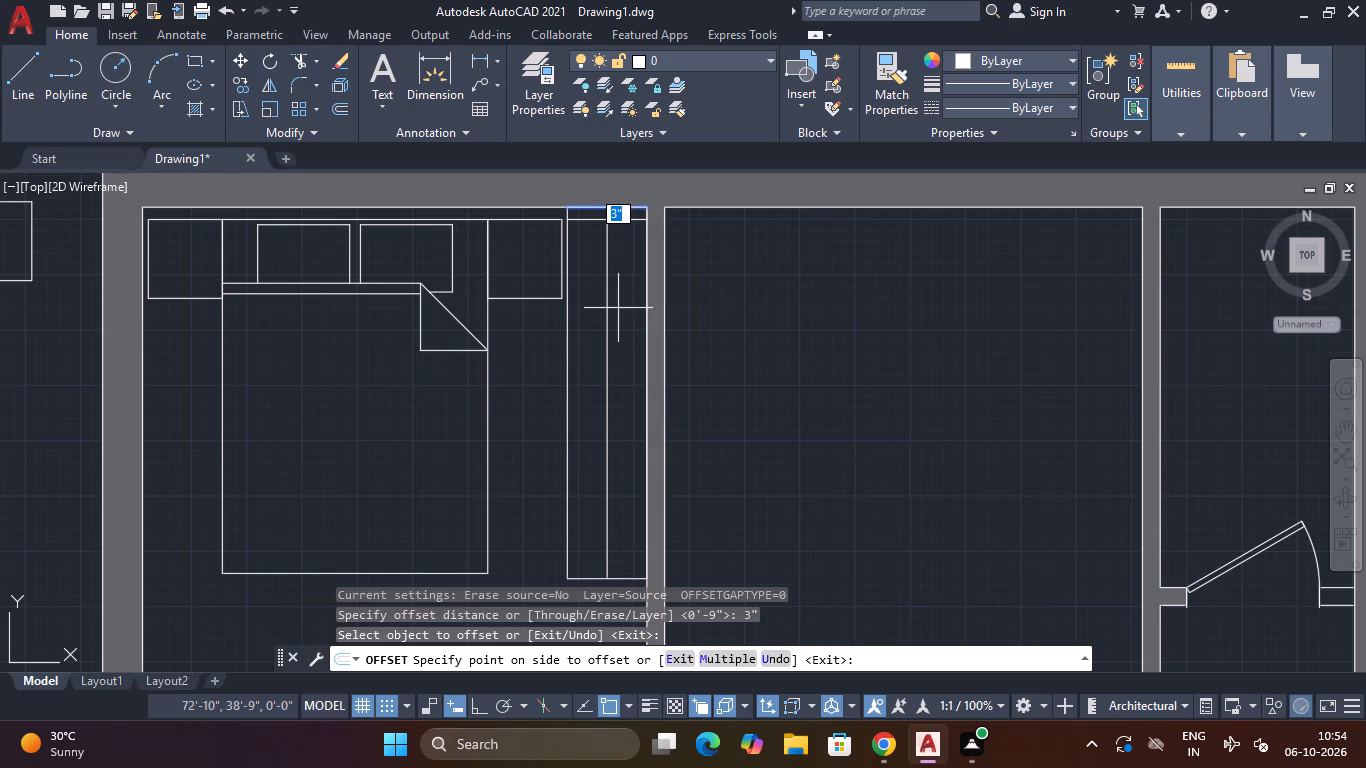
pyautogui.write('m')
pyautogui.press('space')
pyautogui.click(619, 309)
pyautogui.click(625, 318)
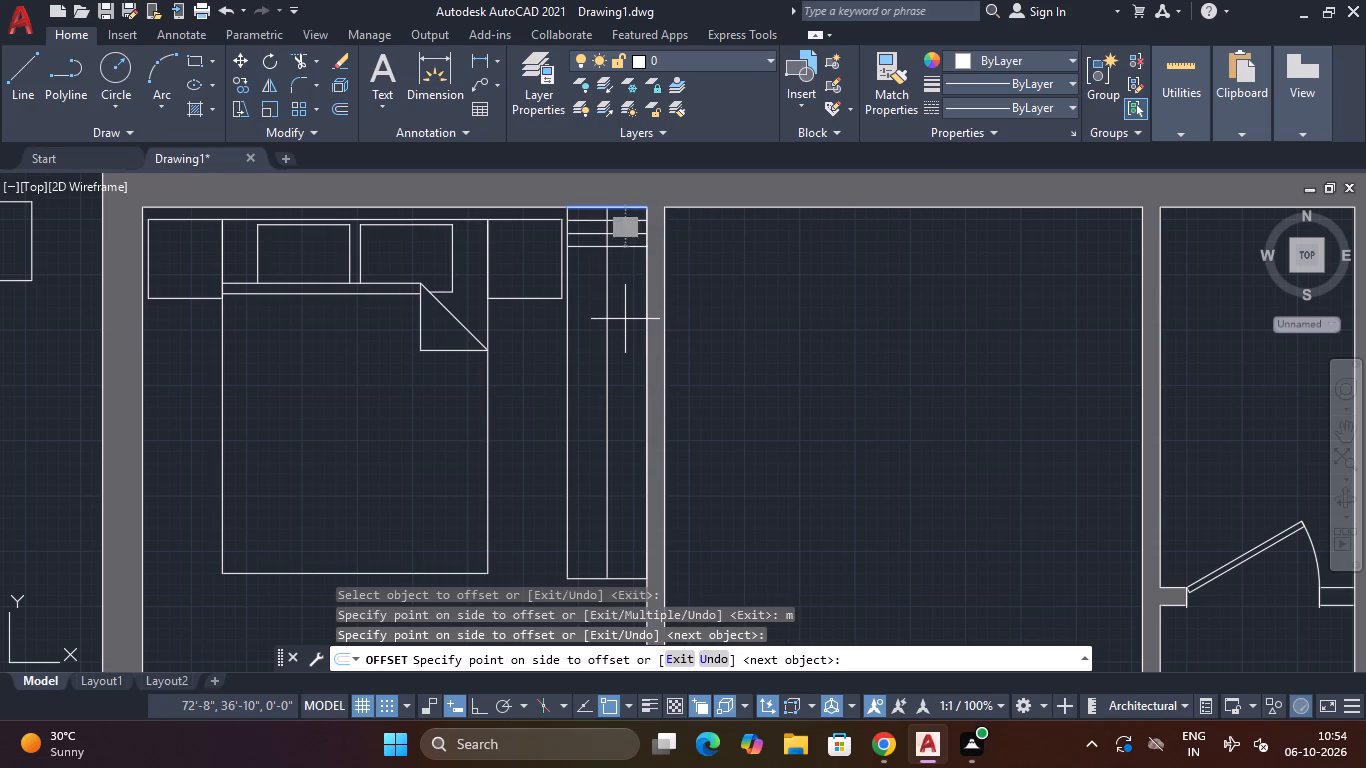
pyautogui.doubleClick(625, 342)
pyautogui.click(625, 357)
pyautogui.doubleClick(622, 375)
pyautogui.click(620, 388)
pyautogui.click(620, 399)
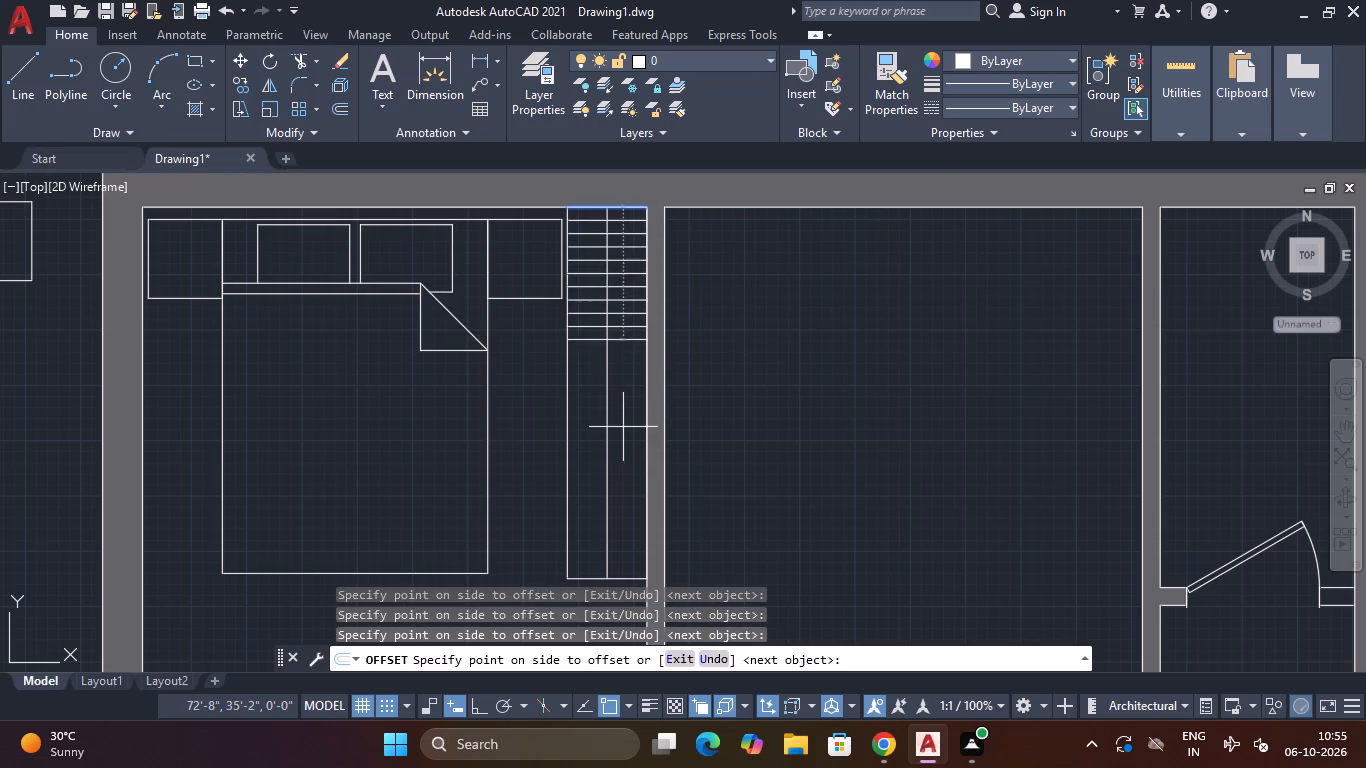
pyautogui.click(622, 427)
pyautogui.click(625, 434)
pyautogui.click(626, 459)
pyautogui.click(626, 466)
pyautogui.doubleClick(628, 482)
pyautogui.doubleClick(629, 492)
pyautogui.click(626, 509)
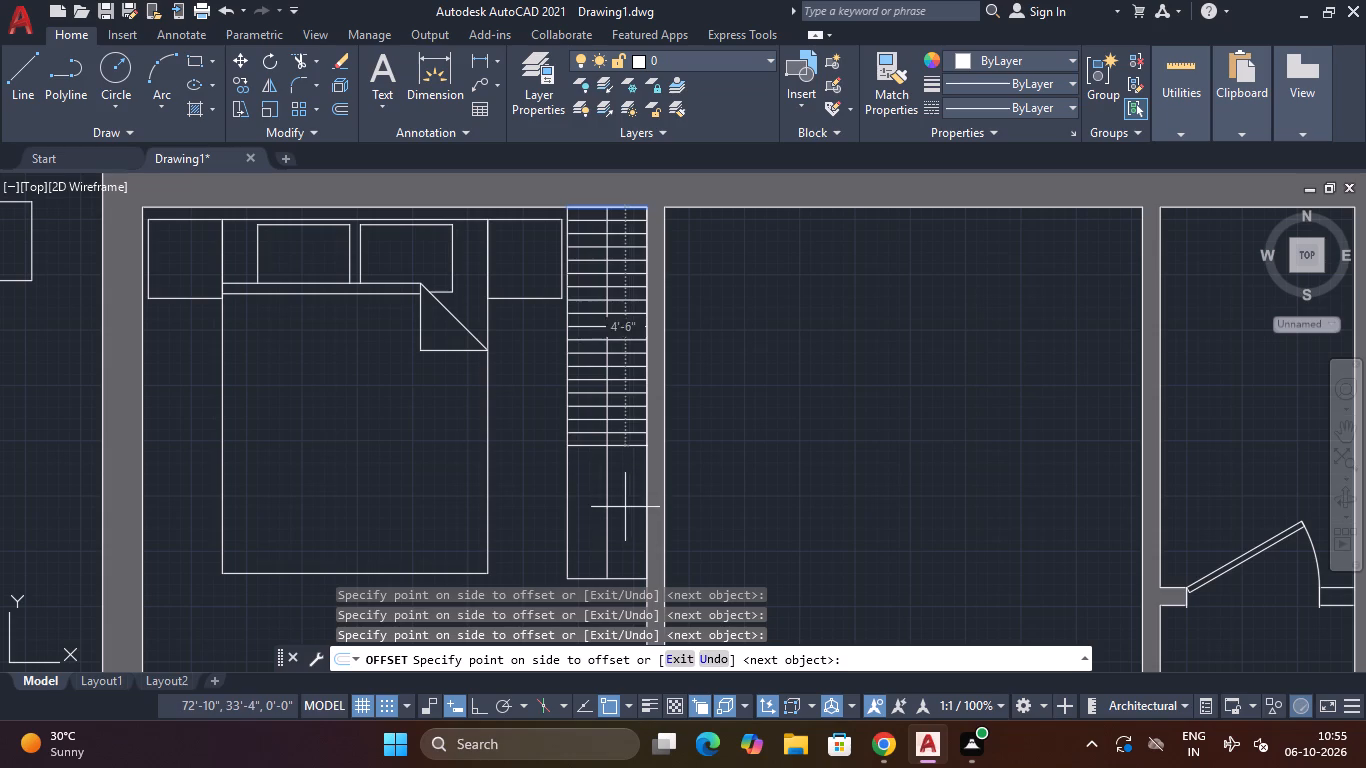
pyautogui.click(626, 530)
pyautogui.click(626, 544)
pyautogui.click(626, 551)
pyautogui.moveTo(626, 553); pyautogui.dragTo(674, 357, button='middle')
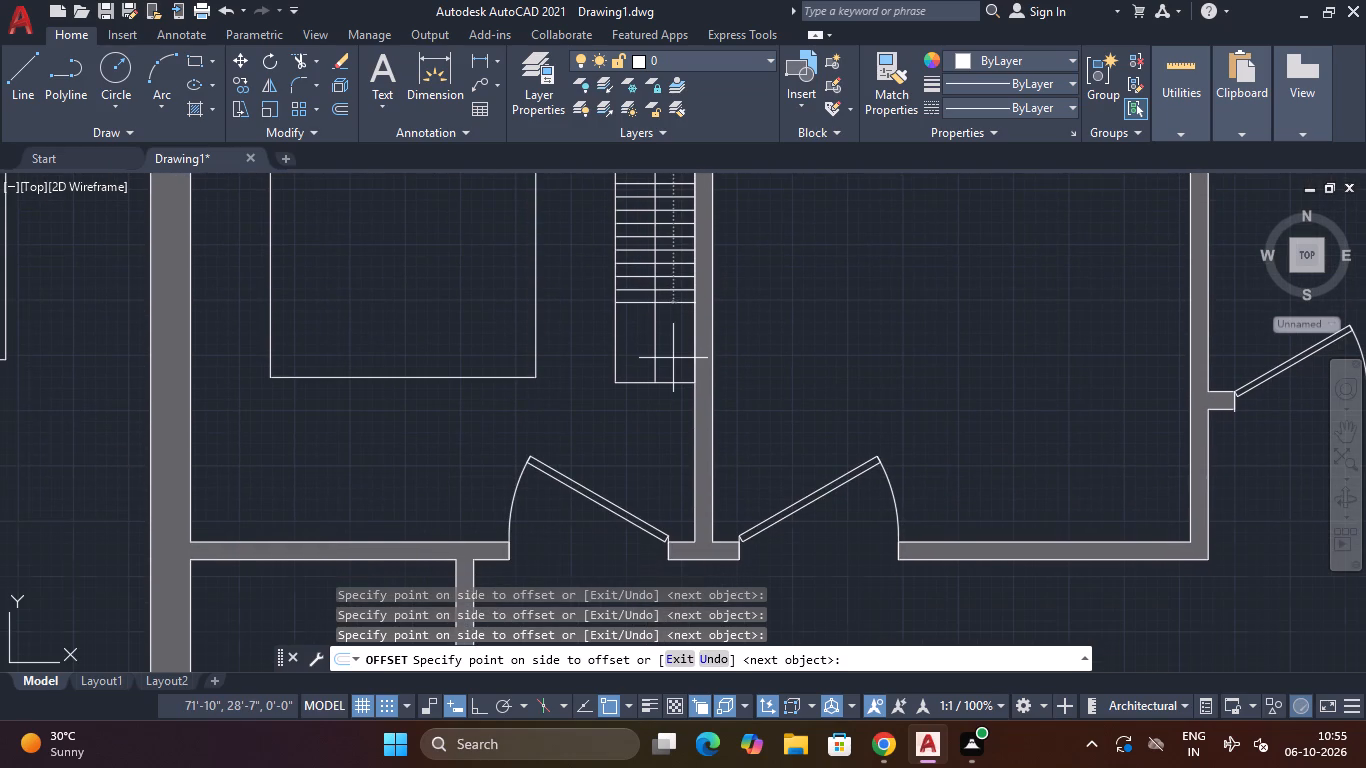
pyautogui.doubleClick(674, 357)
pyautogui.click(670, 431)
pyautogui.click(670, 447)
pyautogui.doubleClick(670, 456)
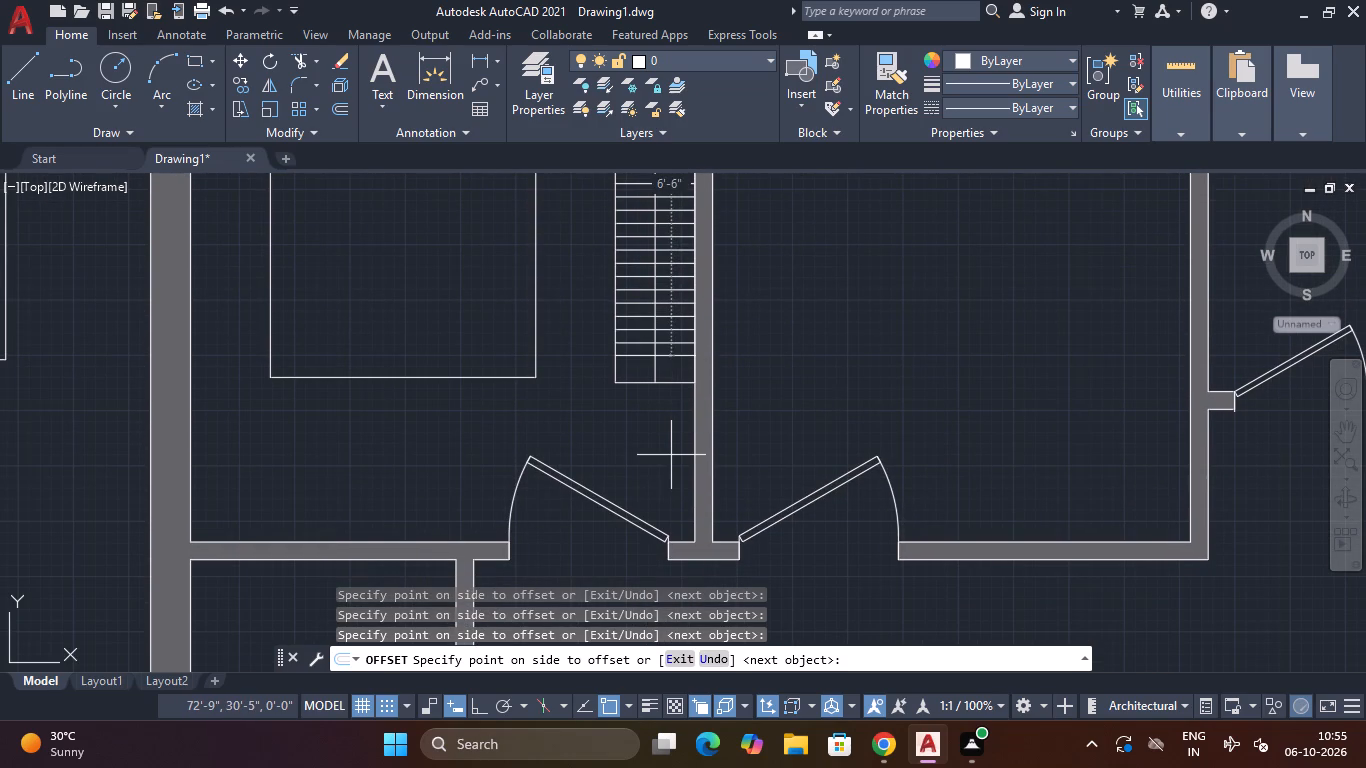
pyautogui.click(670, 456)
pyautogui.click(670, 456)
pyautogui.click(670, 456)
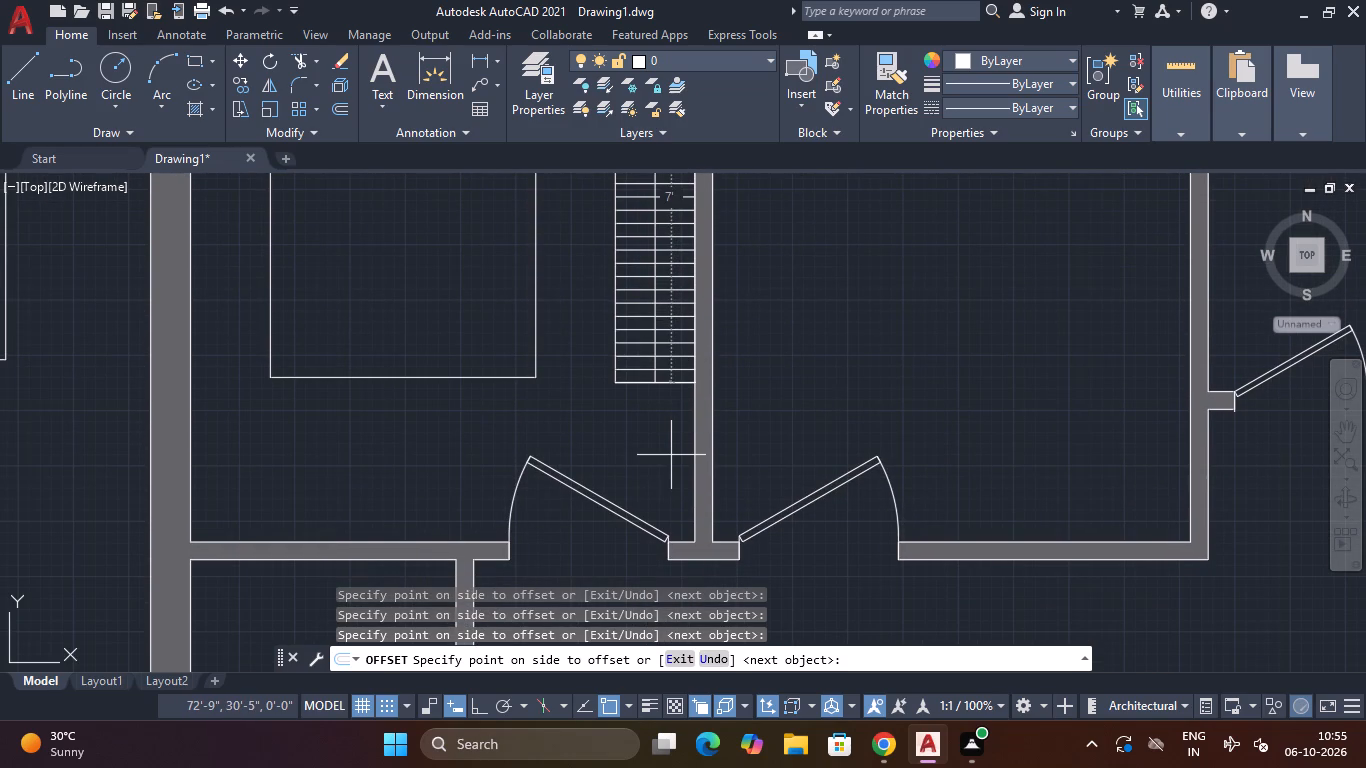
pyautogui.press('Escape')
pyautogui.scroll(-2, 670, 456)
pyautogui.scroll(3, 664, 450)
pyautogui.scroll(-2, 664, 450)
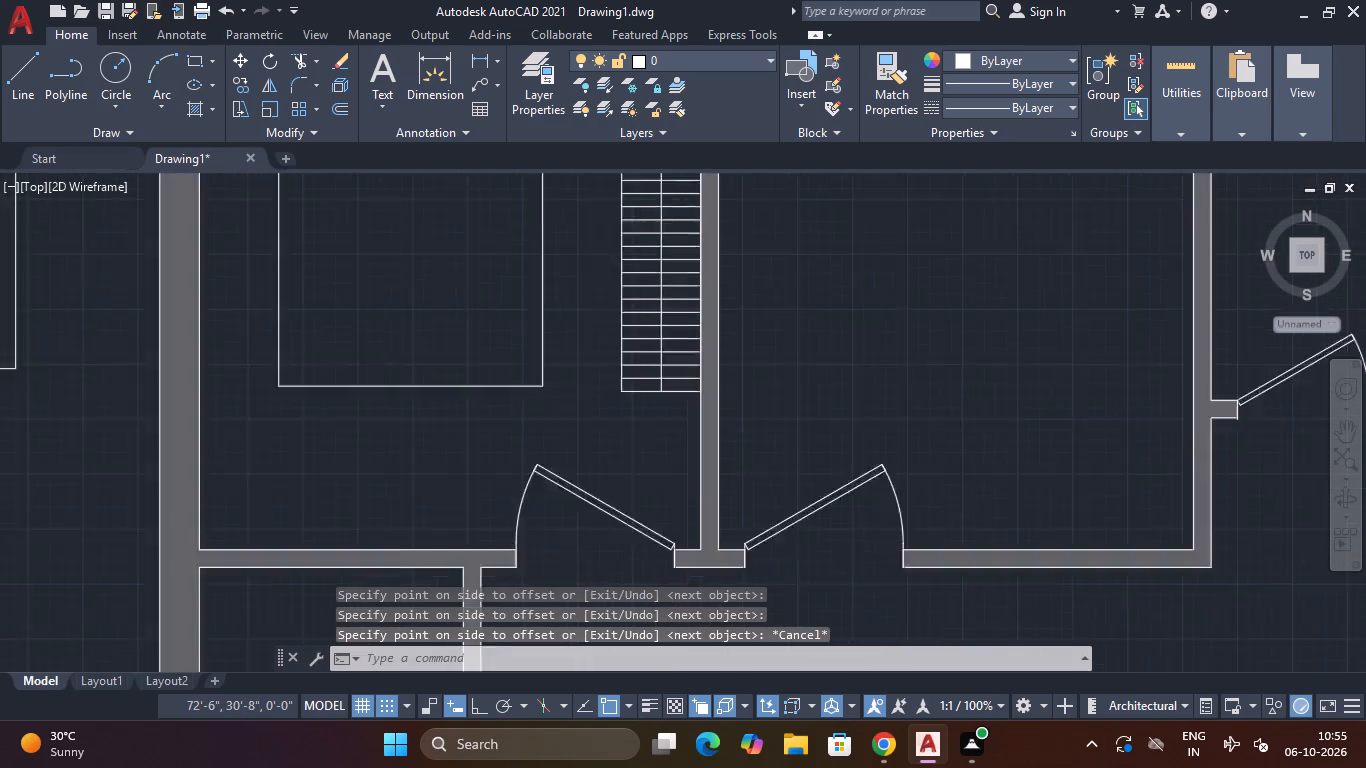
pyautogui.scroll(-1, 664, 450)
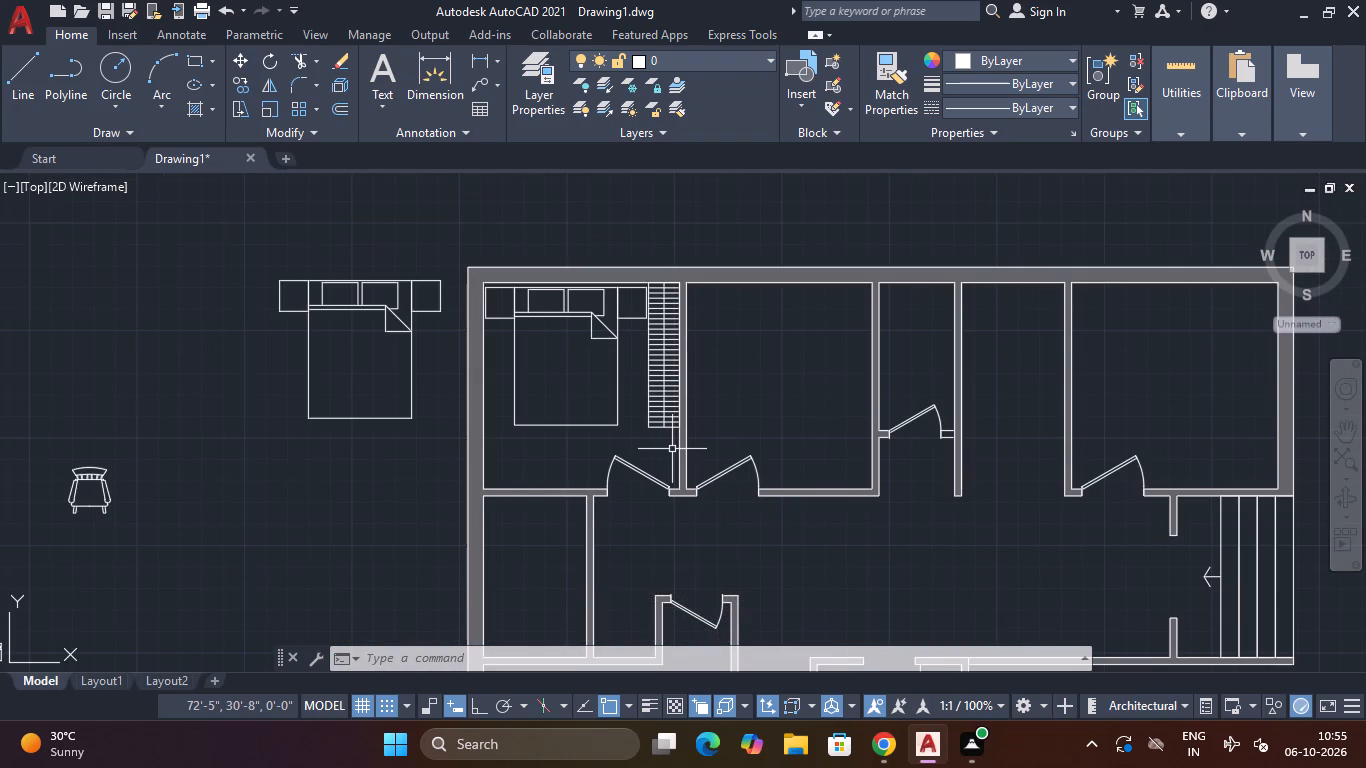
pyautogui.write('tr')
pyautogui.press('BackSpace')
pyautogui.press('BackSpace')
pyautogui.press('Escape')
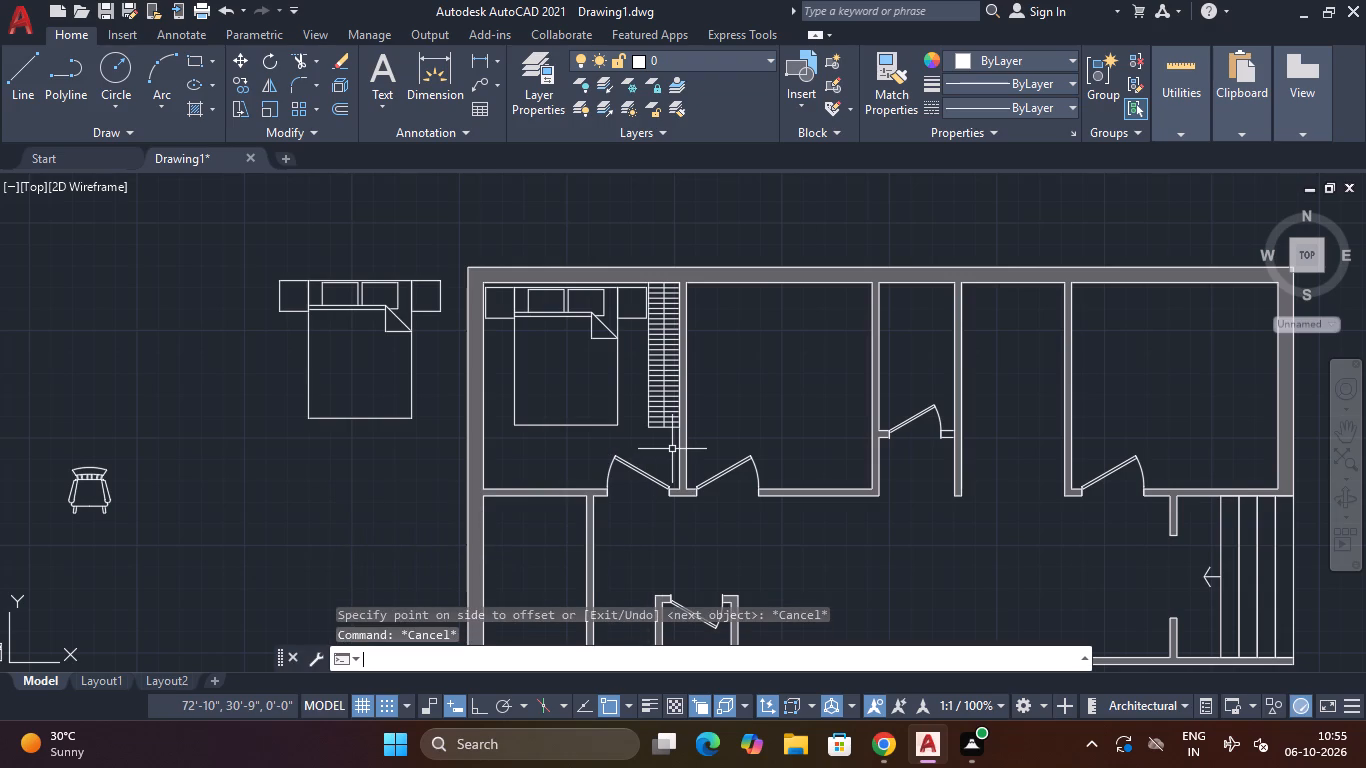
# Draw a vertical line from the wardrobe's north edge to its south edge, about 1 in inside its west edge.
pyautogui.write('l')
pyautogui.press('space')
pyautogui.scroll(4, 648, 281)
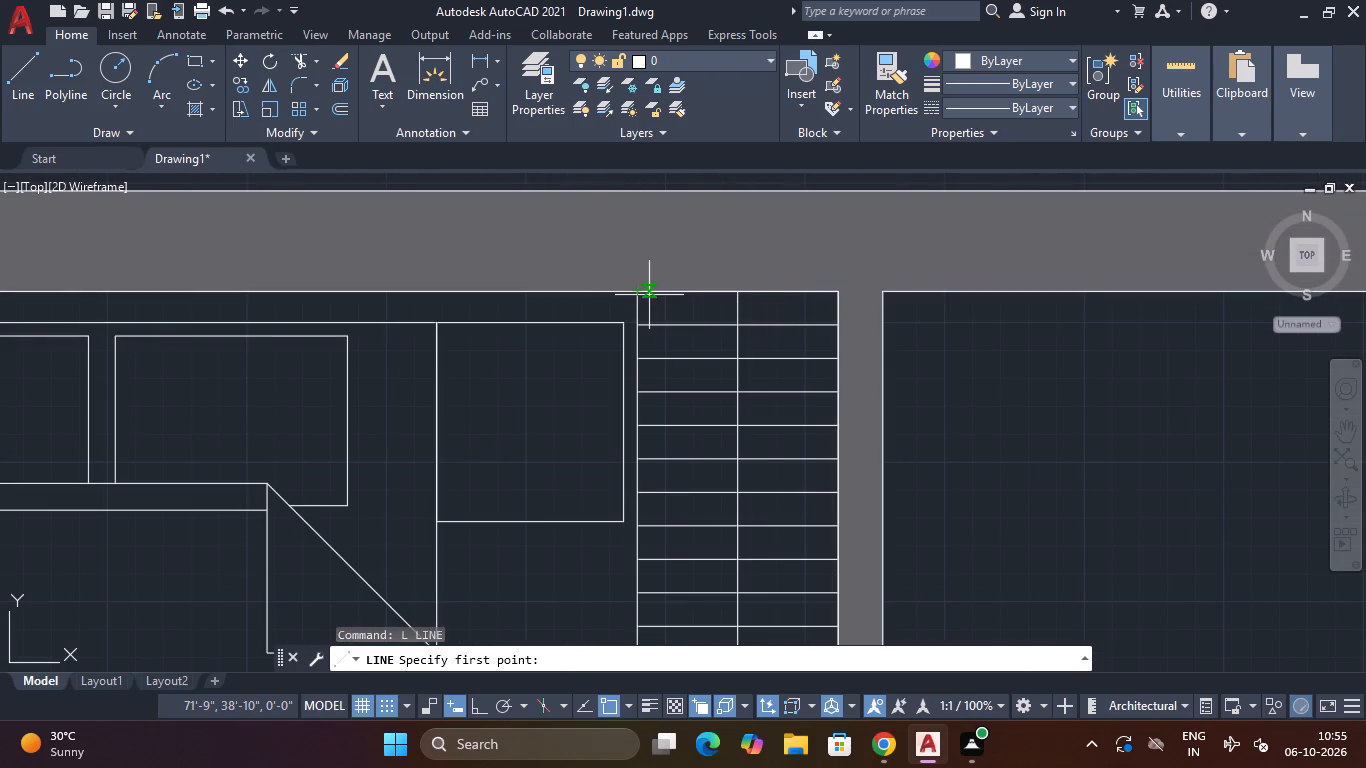
pyautogui.click(649, 293)
pyautogui.moveTo(658, 480); pyautogui.dragTo(733, 186, button='middle')
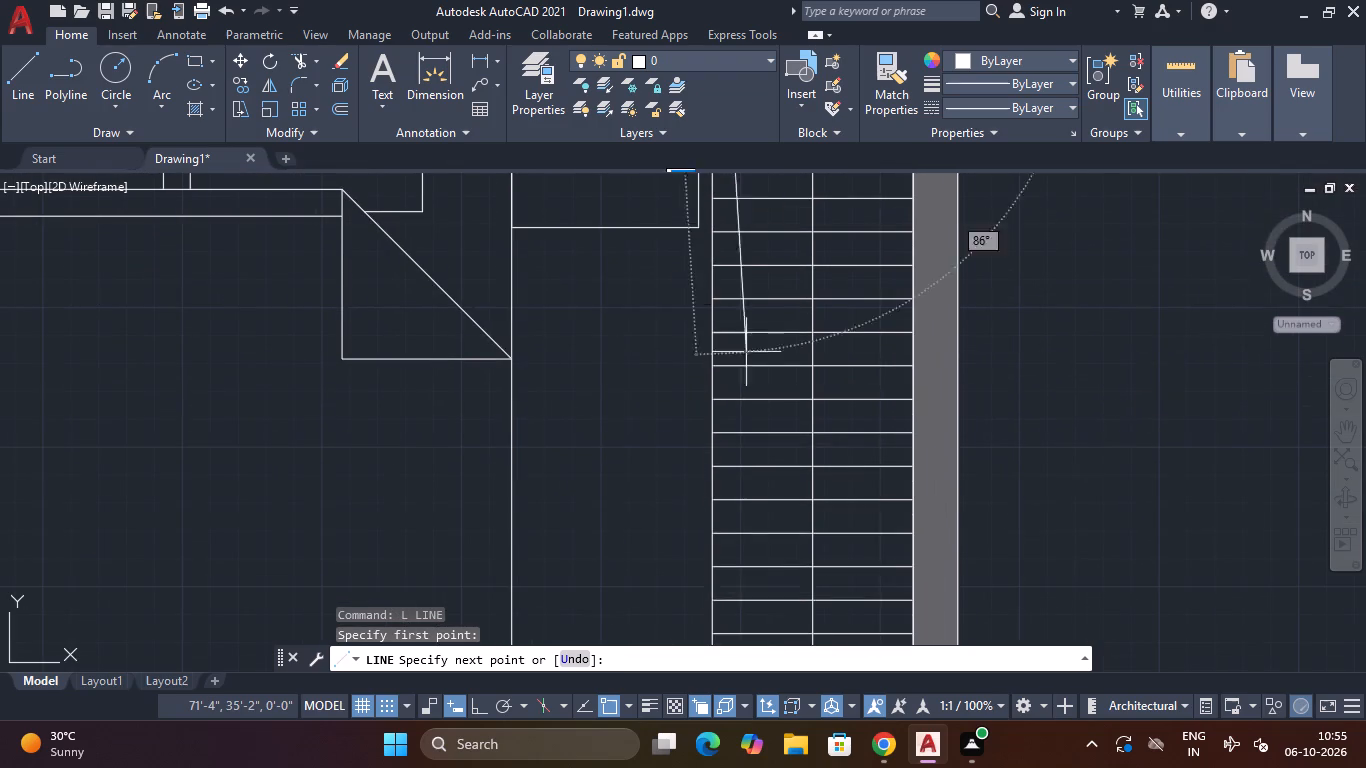
pyautogui.moveTo(745, 587); pyautogui.dragTo(777, 326, button='middle')
pyautogui.scroll(-2, 770, 567)
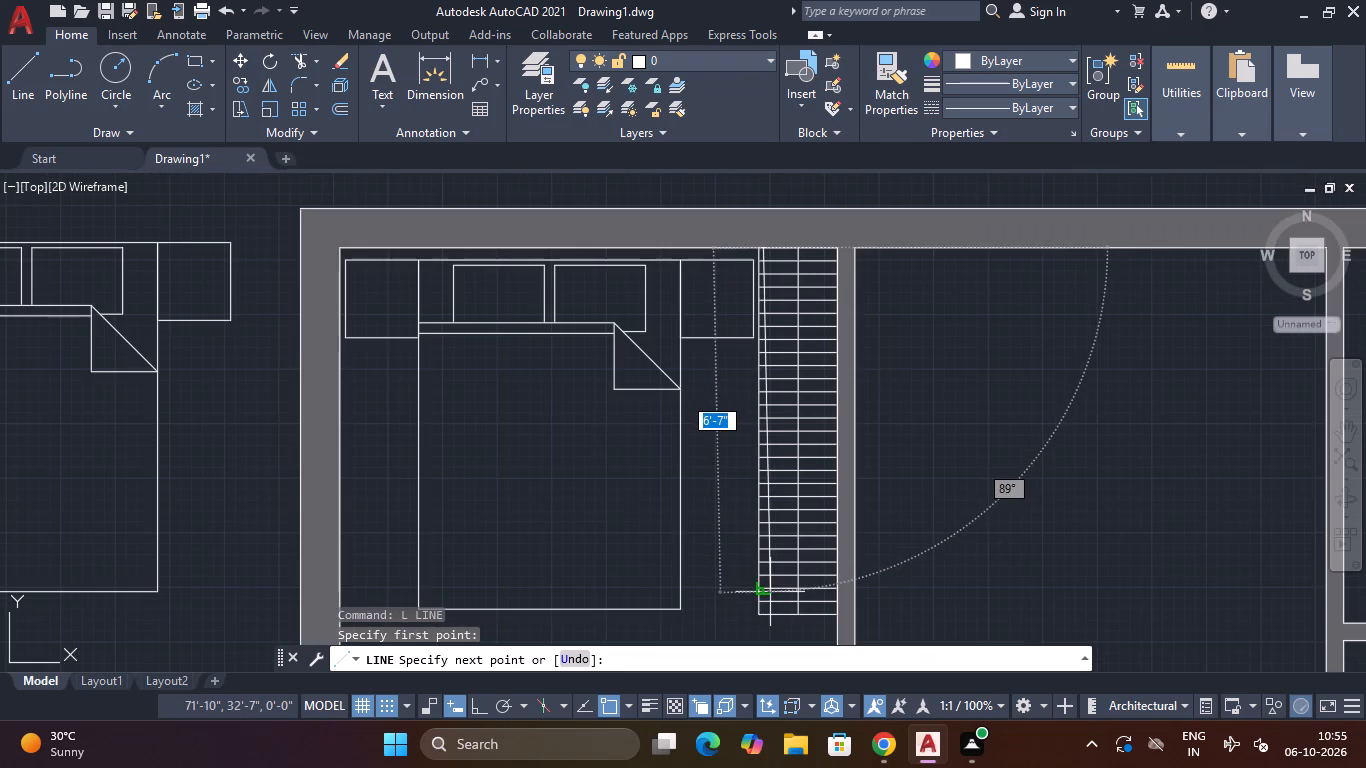
pyautogui.scroll(1, 765, 618)
pyautogui.click(765, 615)
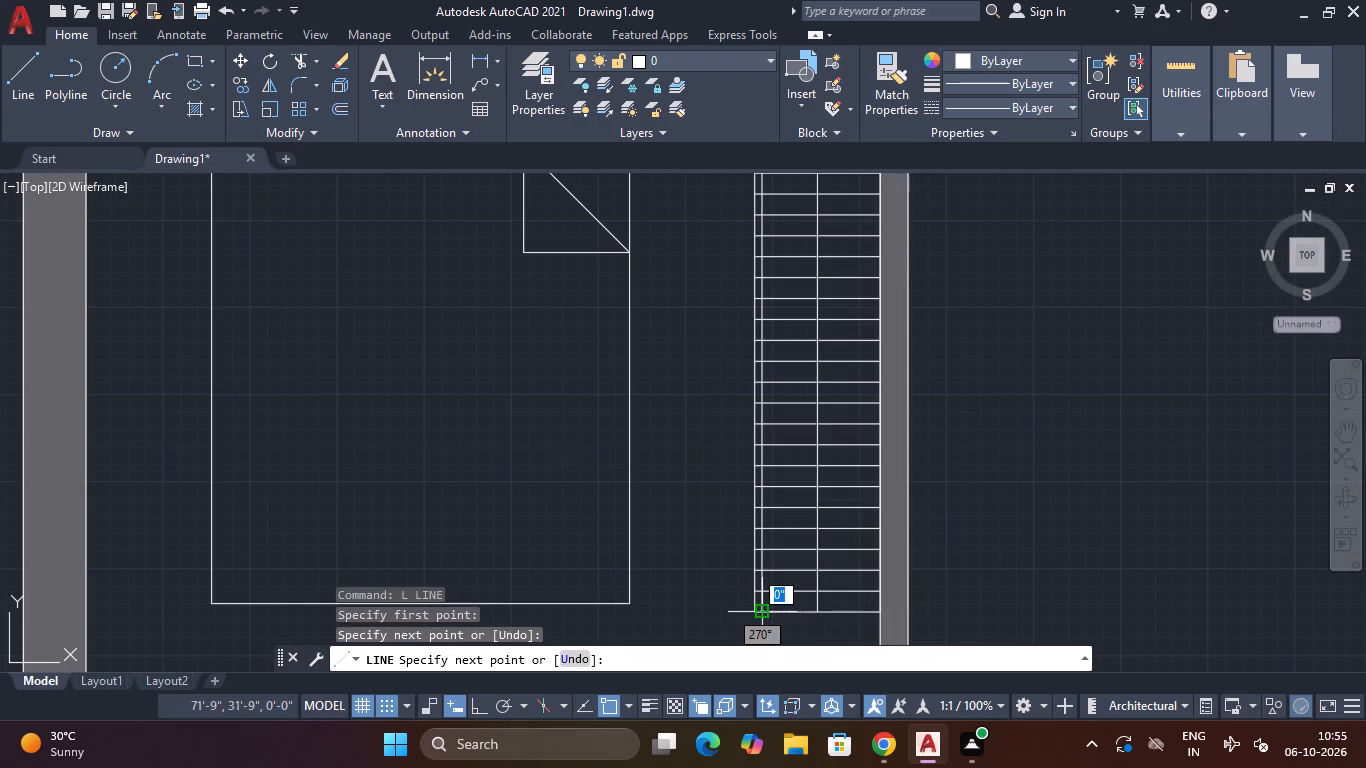
pyautogui.press('Escape')
# Draw a vertical line from the wardrobe's south edge to its north edge, about 1 in inside its east edge.
pyautogui.scroll(1, 793, 629)
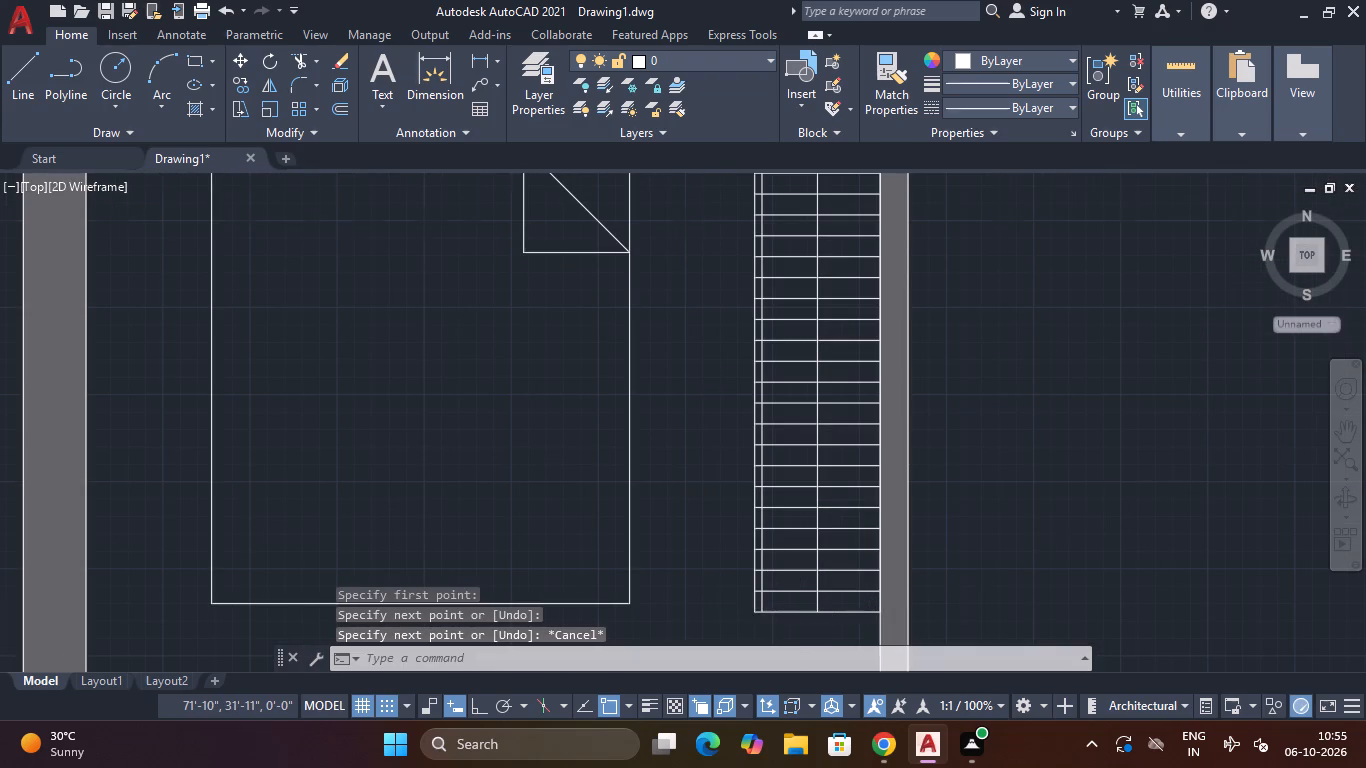
pyautogui.moveTo(793, 629); pyautogui.dragTo(684, 575, button='middle')
pyautogui.press('space')
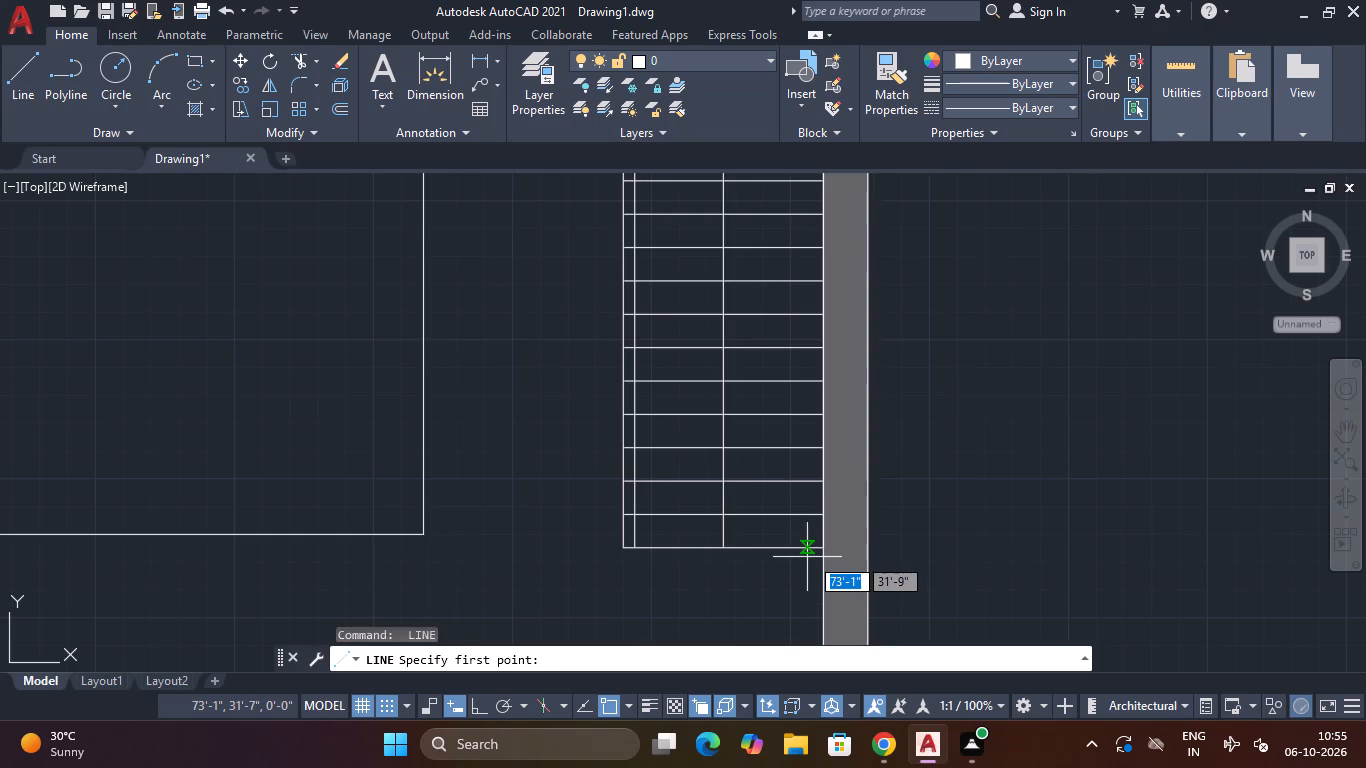
pyautogui.click(809, 548)
pyautogui.scroll(-4, 783, 369)
pyautogui.scroll(4, 773, 261)
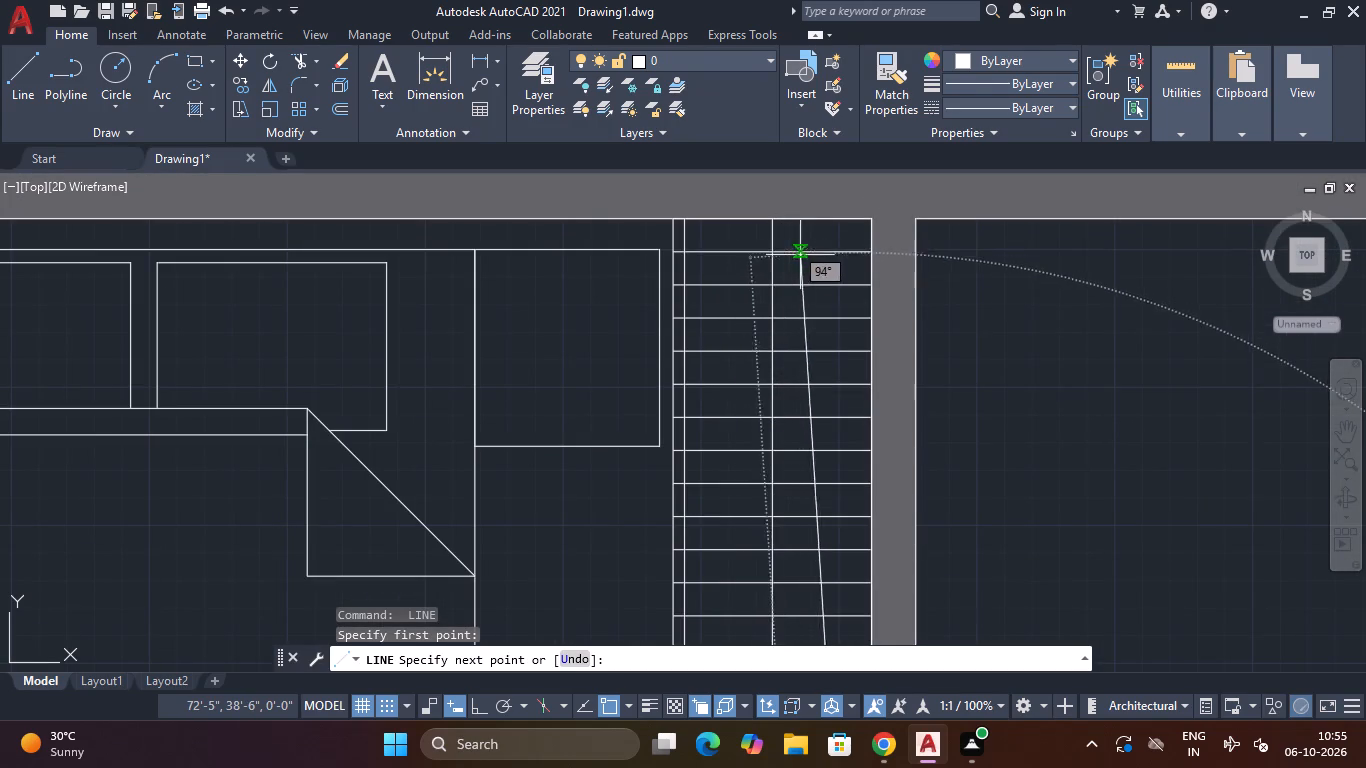
pyautogui.click(858, 218)
pyautogui.press('Escape')
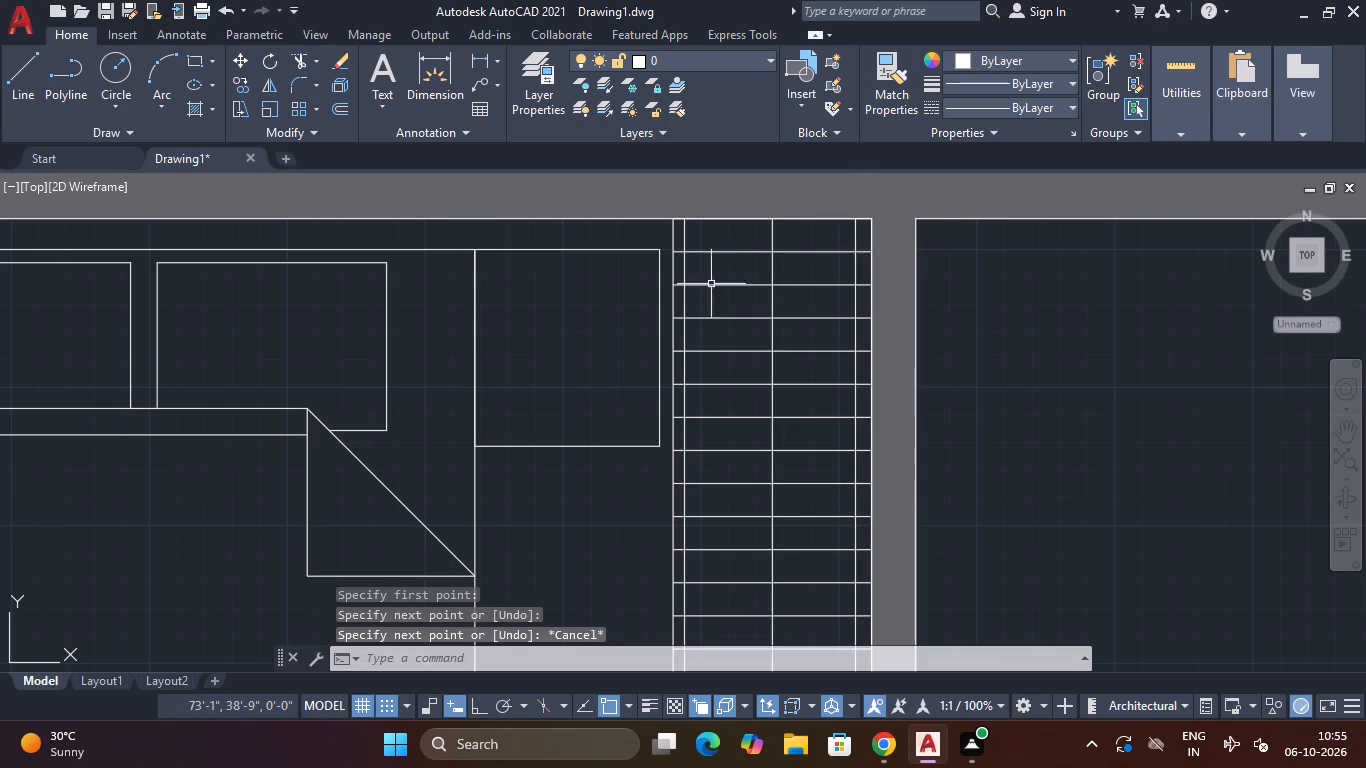
# Trim the west ends of all the northwest bedroom wardrobe's 3 in spaced lines back to its inner west vertical line.
pyautogui.scroll(2, 690, 219)
pyautogui.write('tr')
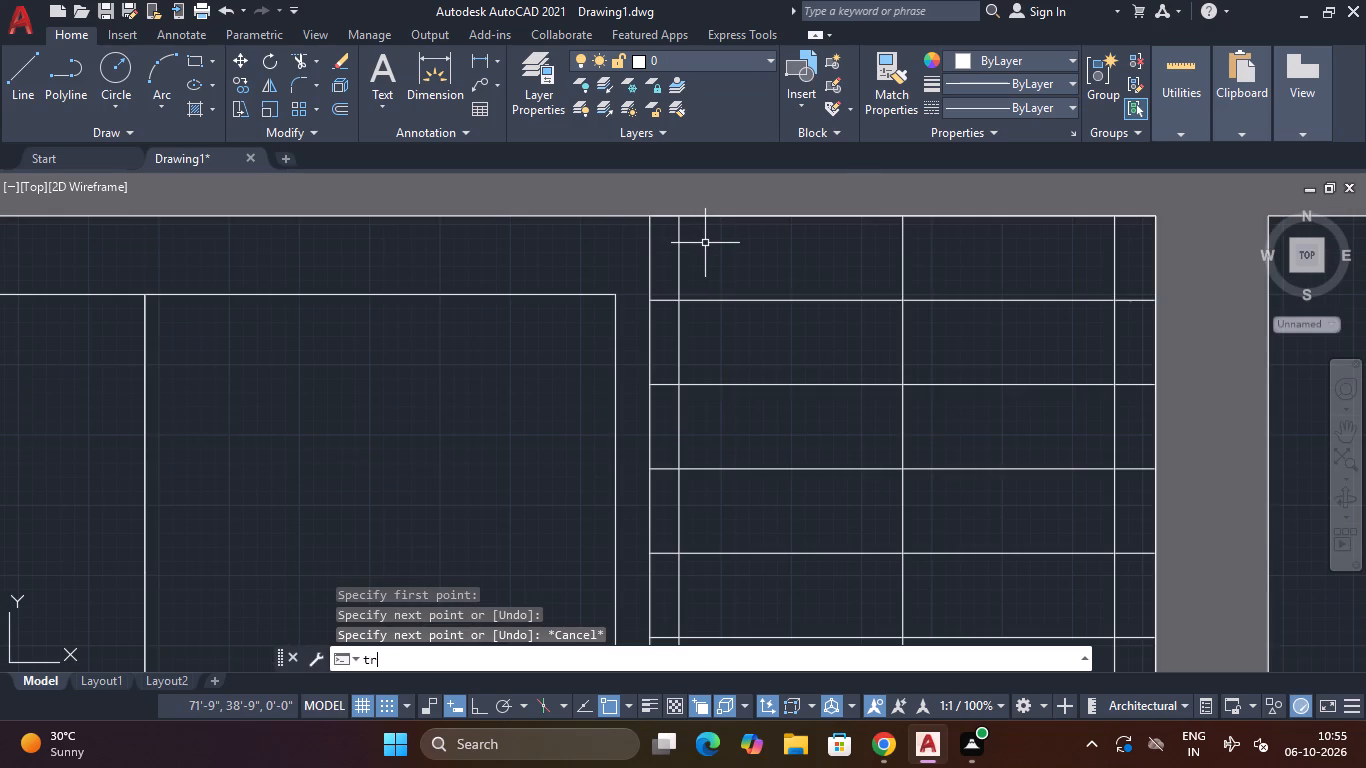
pyautogui.press('space')
pyautogui.moveTo(662, 283); pyautogui.dragTo(663, 283)
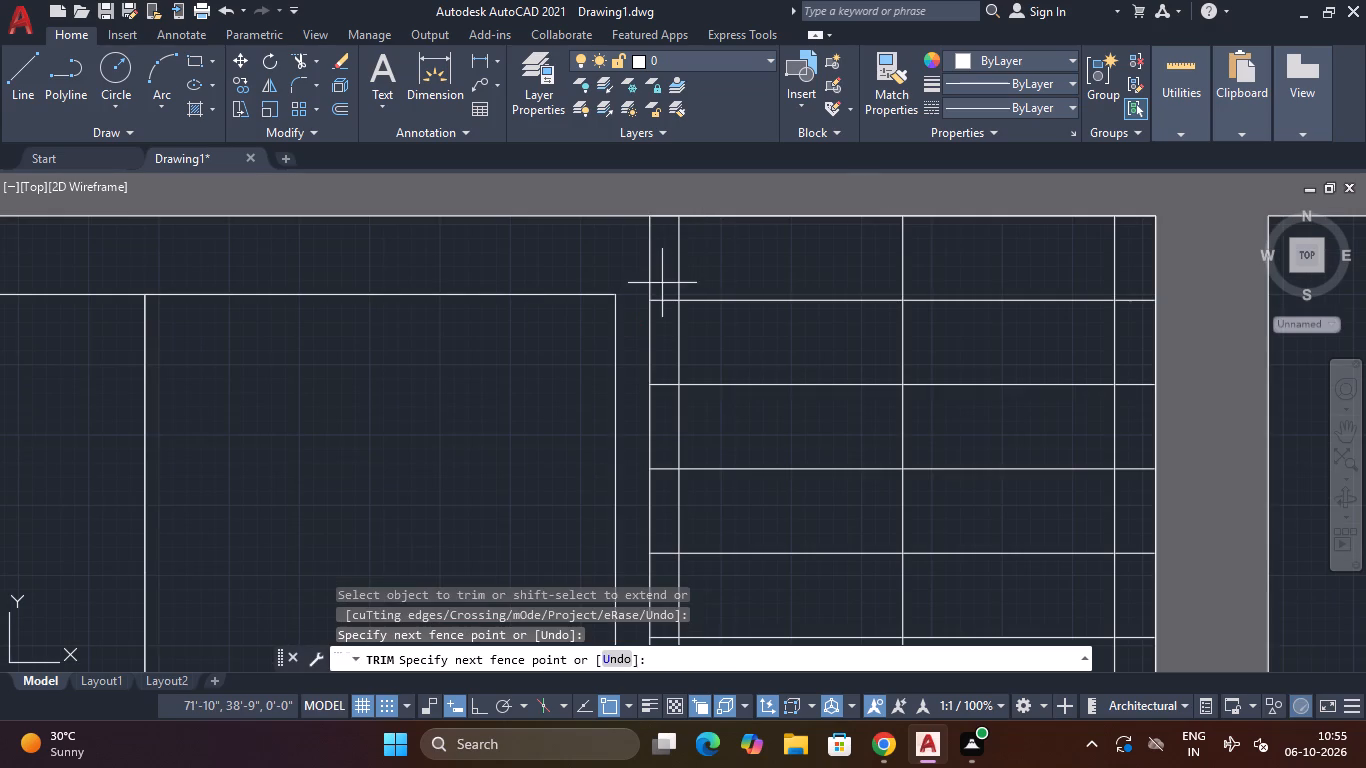
pyautogui.moveTo(663, 283); pyautogui.dragTo(664, 505)
pyautogui.scroll(1, 659, 507)
pyautogui.moveTo(659, 507); pyautogui.dragTo(777, 114, button='middle')
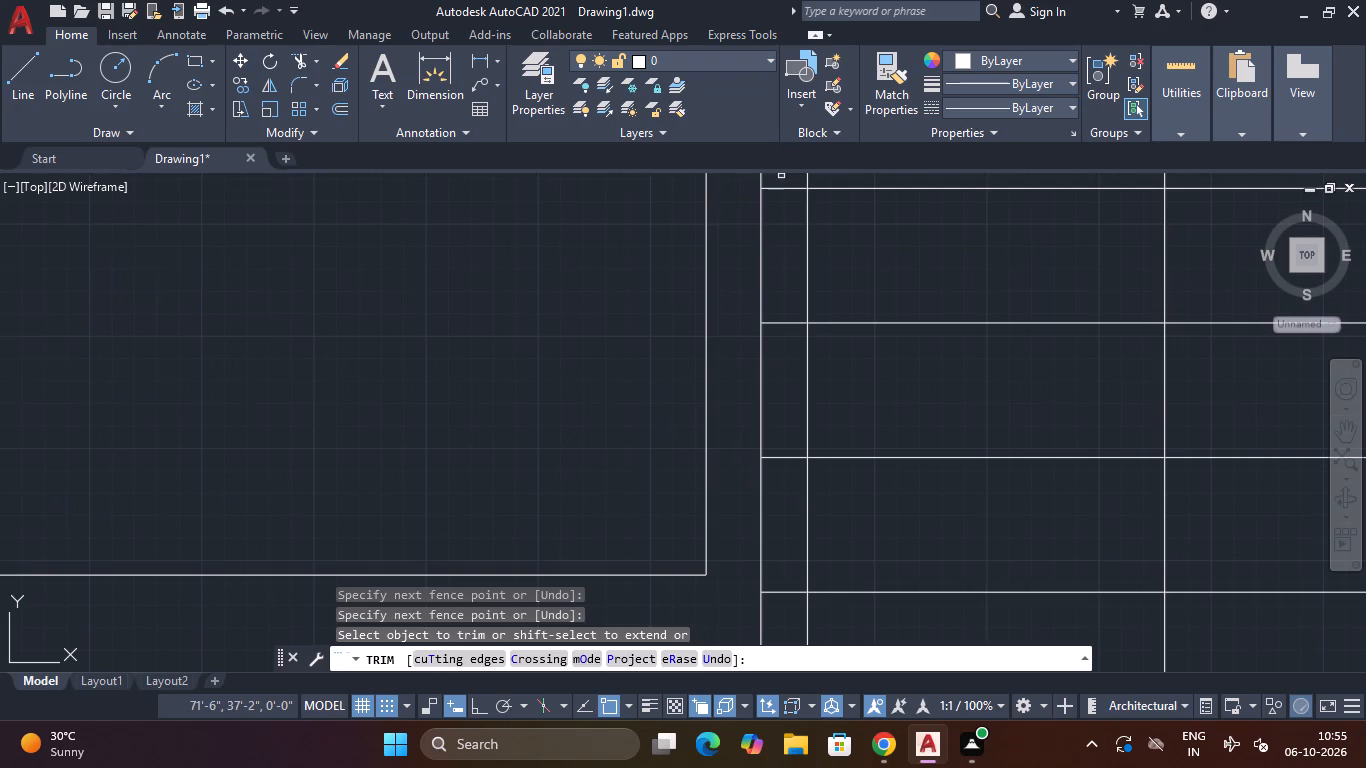
pyautogui.moveTo(781, 179); pyautogui.dragTo(777, 468)
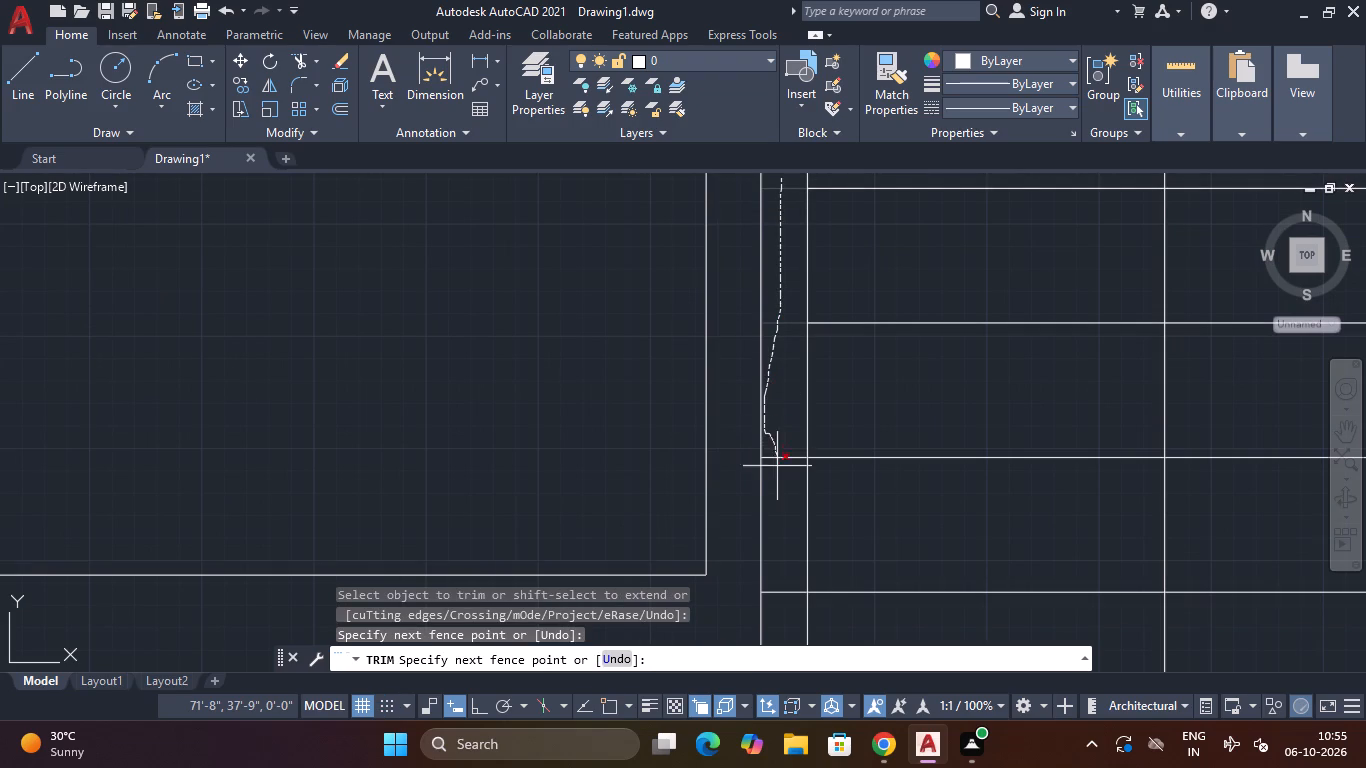
pyautogui.moveTo(777, 468); pyautogui.dragTo(790, 595)
pyautogui.moveTo(789, 593); pyautogui.dragTo(896, 134, button='middle')
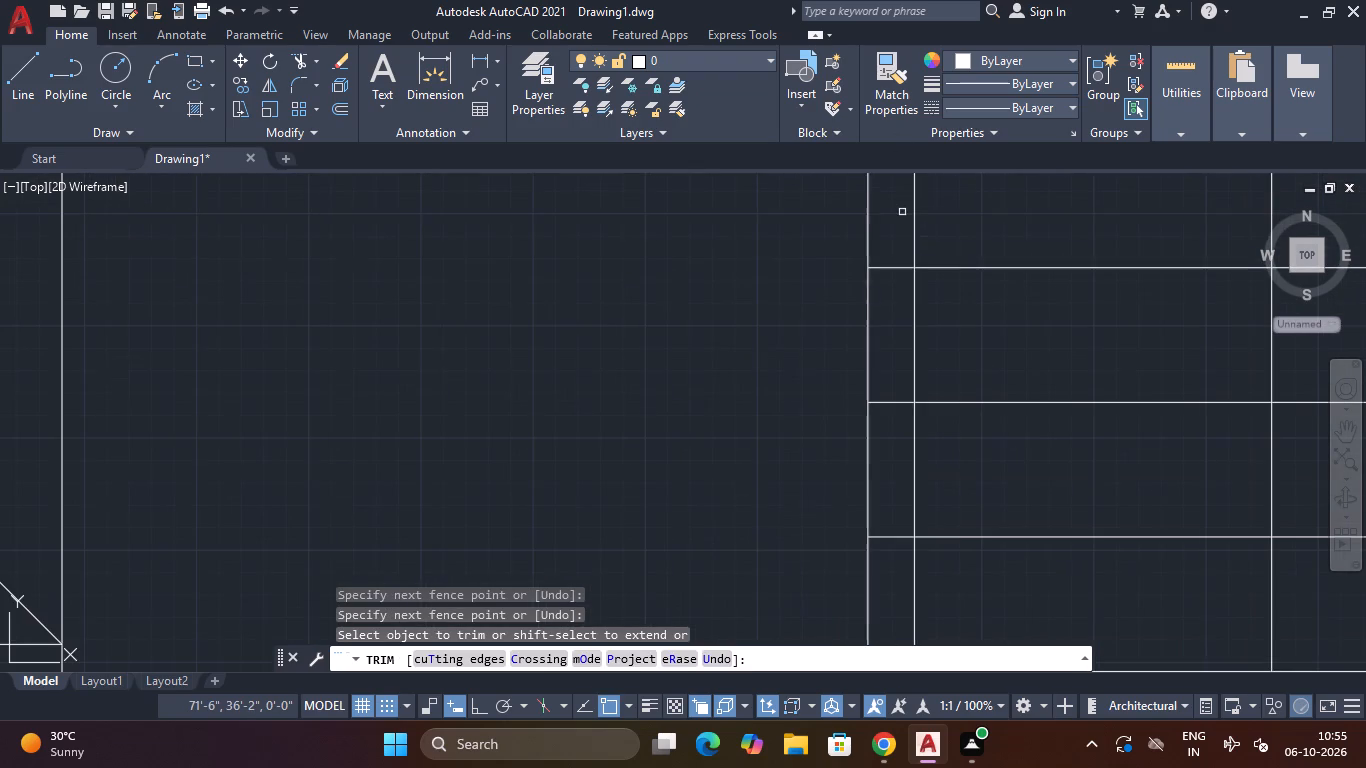
pyautogui.moveTo(893, 251); pyautogui.dragTo(891, 366)
pyautogui.moveTo(903, 371); pyautogui.dragTo(897, 563)
pyautogui.moveTo(896, 561); pyautogui.dragTo(974, 202, button='middle')
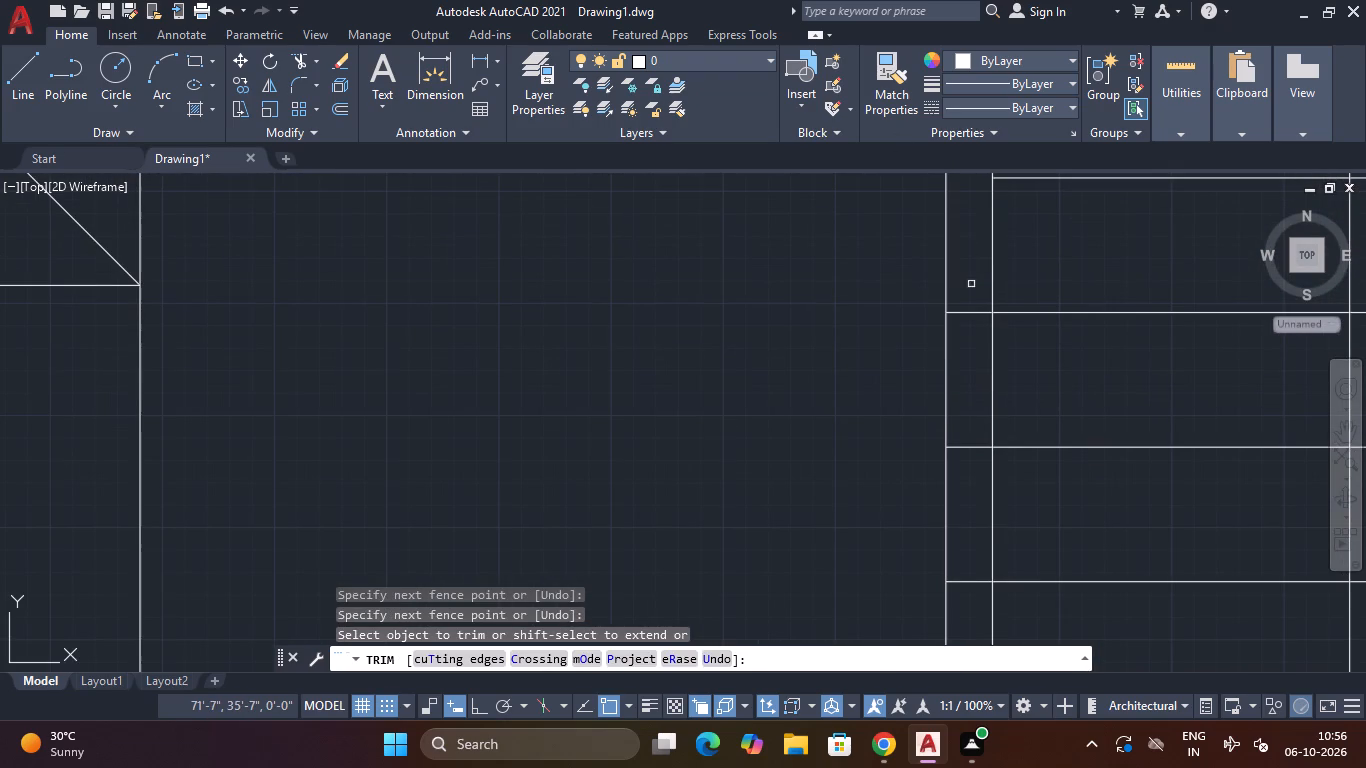
pyautogui.moveTo(970, 289); pyautogui.dragTo(973, 499)
pyautogui.moveTo(973, 499); pyautogui.dragTo(971, 178, button='middle')
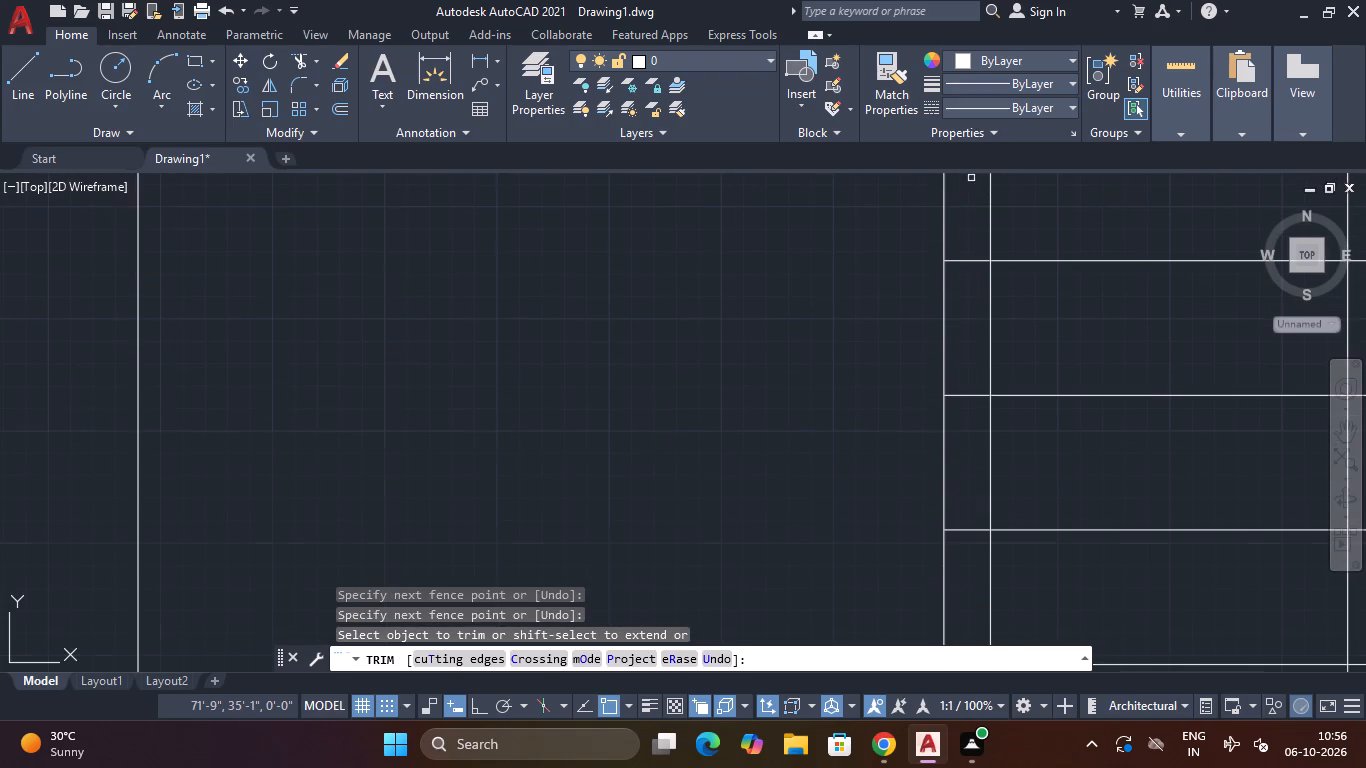
pyautogui.moveTo(975, 176); pyautogui.dragTo(974, 201)
pyautogui.click(968, 245)
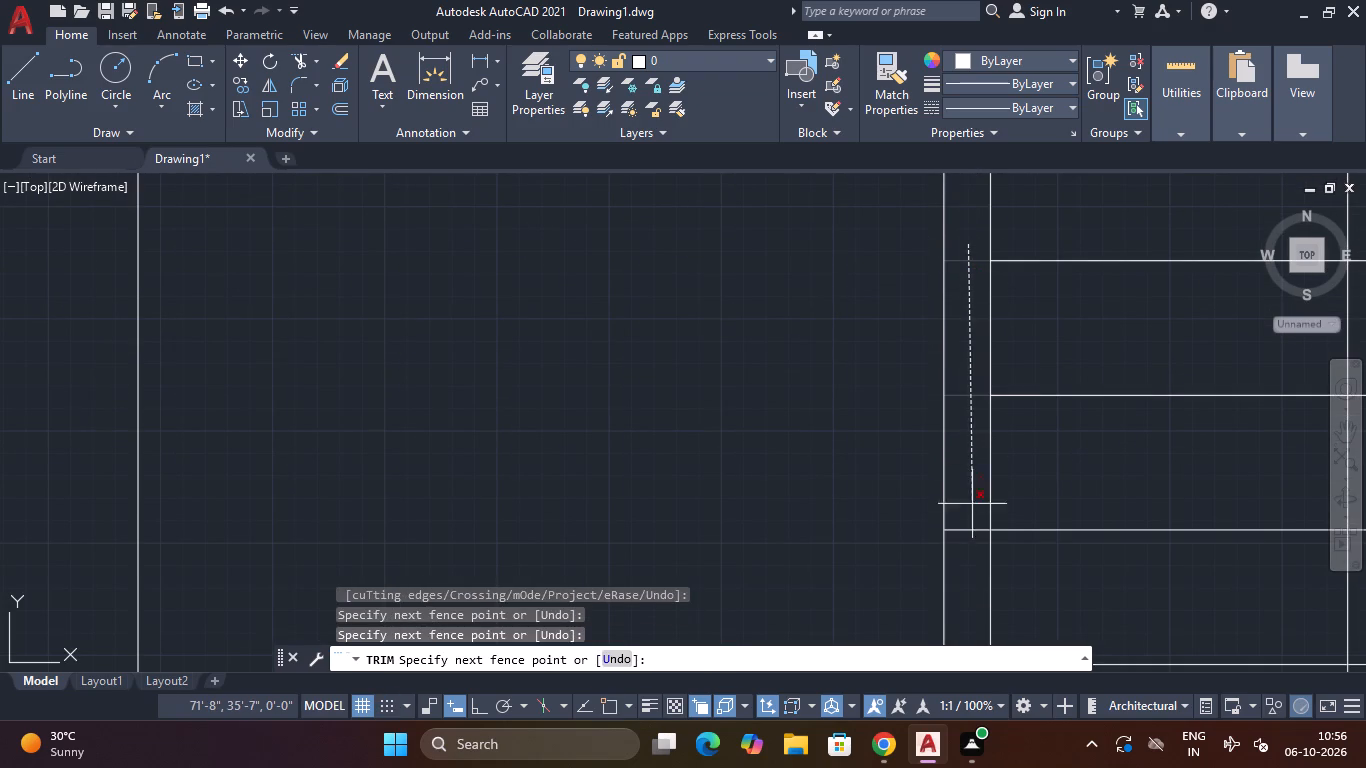
pyautogui.click(974, 585)
pyautogui.moveTo(974, 585); pyautogui.dragTo(944, 135, button='middle')
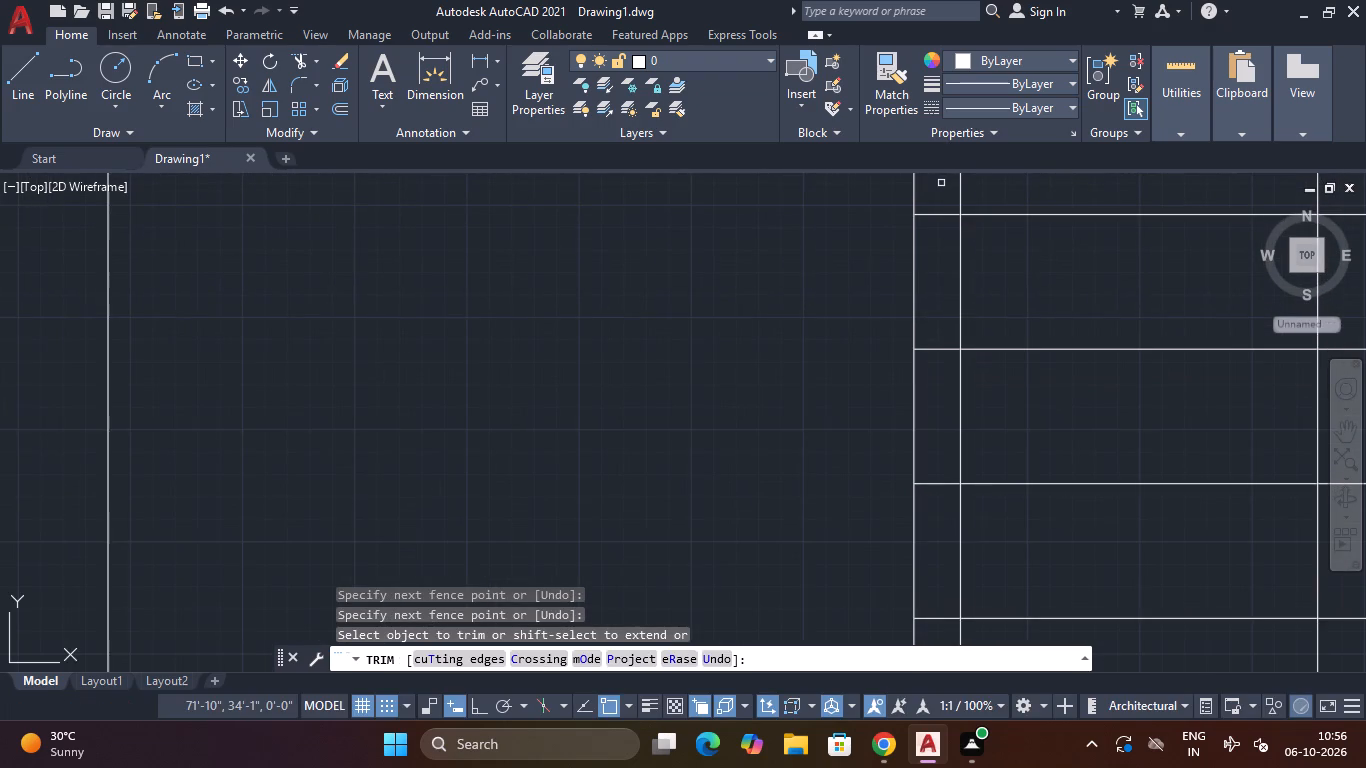
pyautogui.click(941, 184)
pyautogui.click(934, 641)
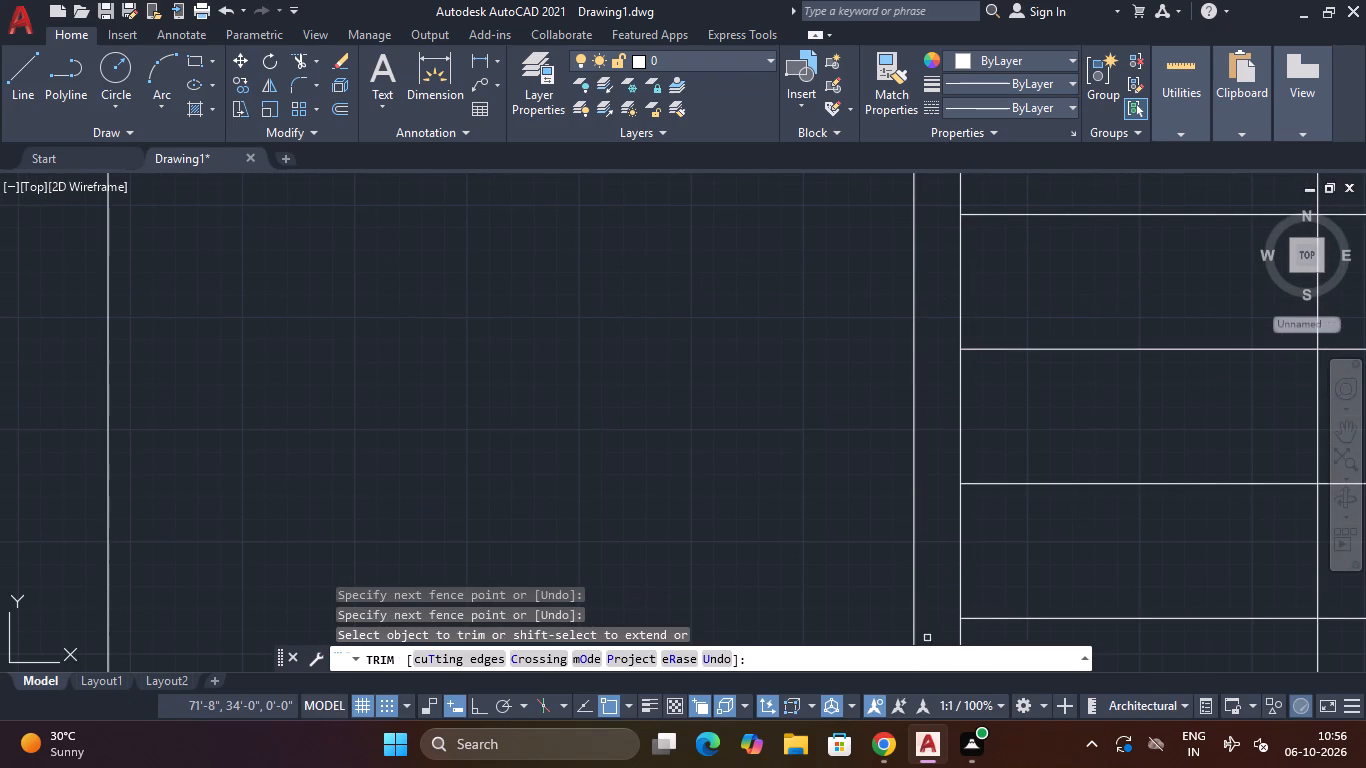
pyautogui.moveTo(927, 638); pyautogui.dragTo(919, 213, button='middle')
pyautogui.click(931, 288)
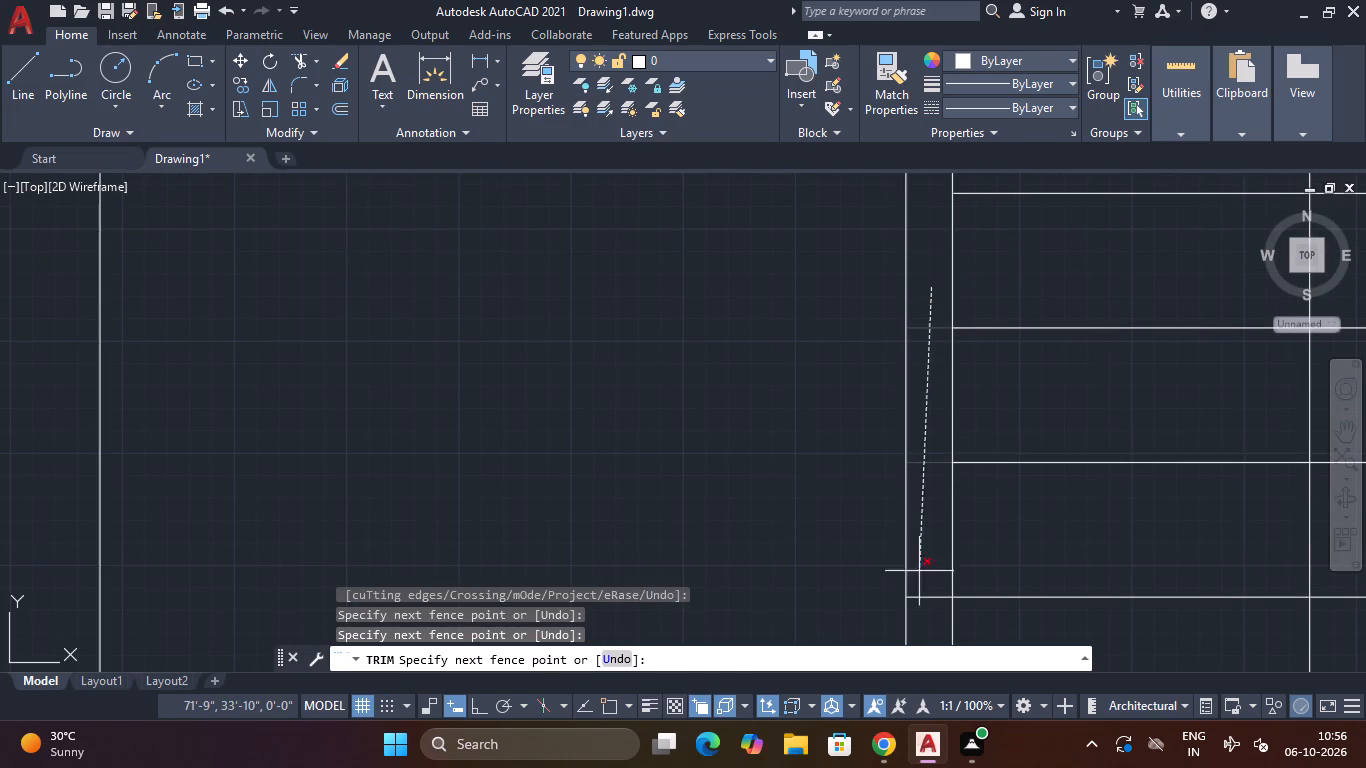
pyautogui.click(917, 637)
pyautogui.moveTo(917, 637); pyautogui.dragTo(957, 133, button='middle')
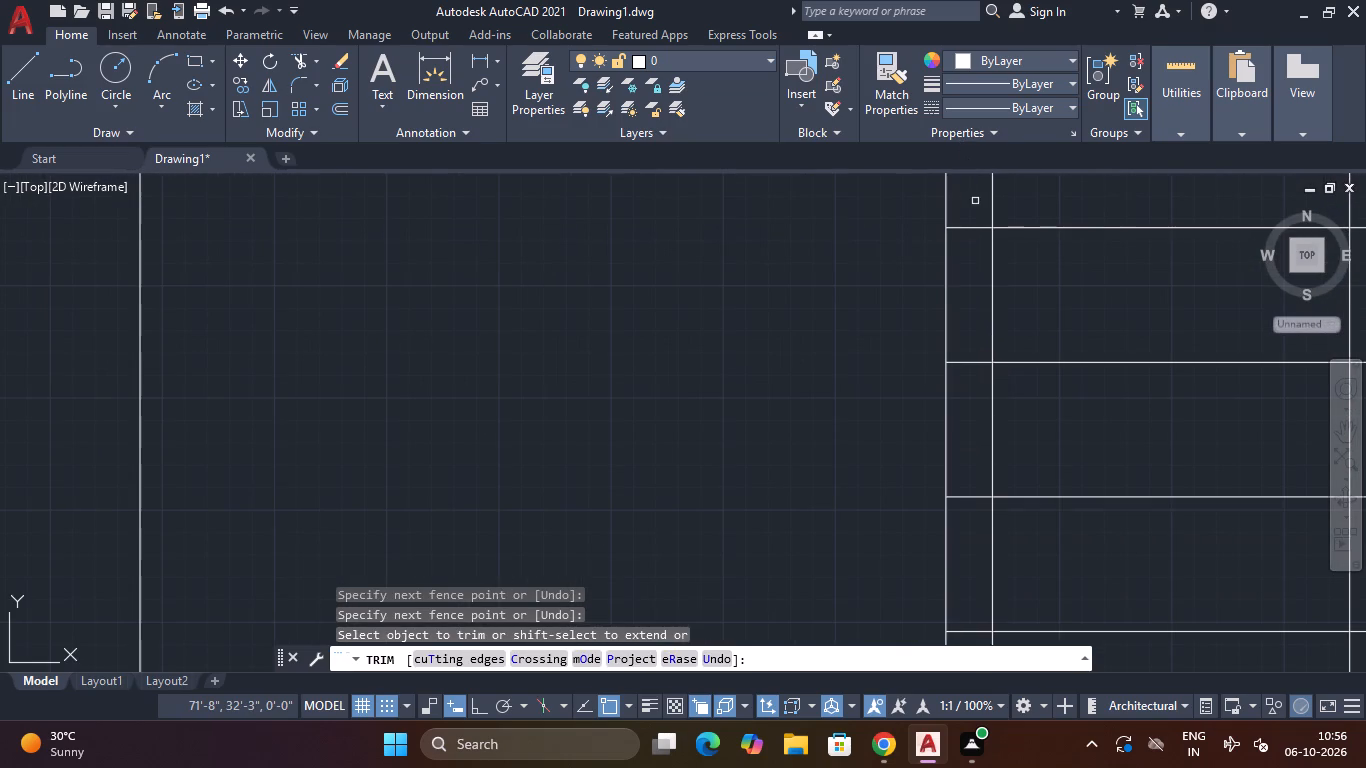
pyautogui.click(975, 201)
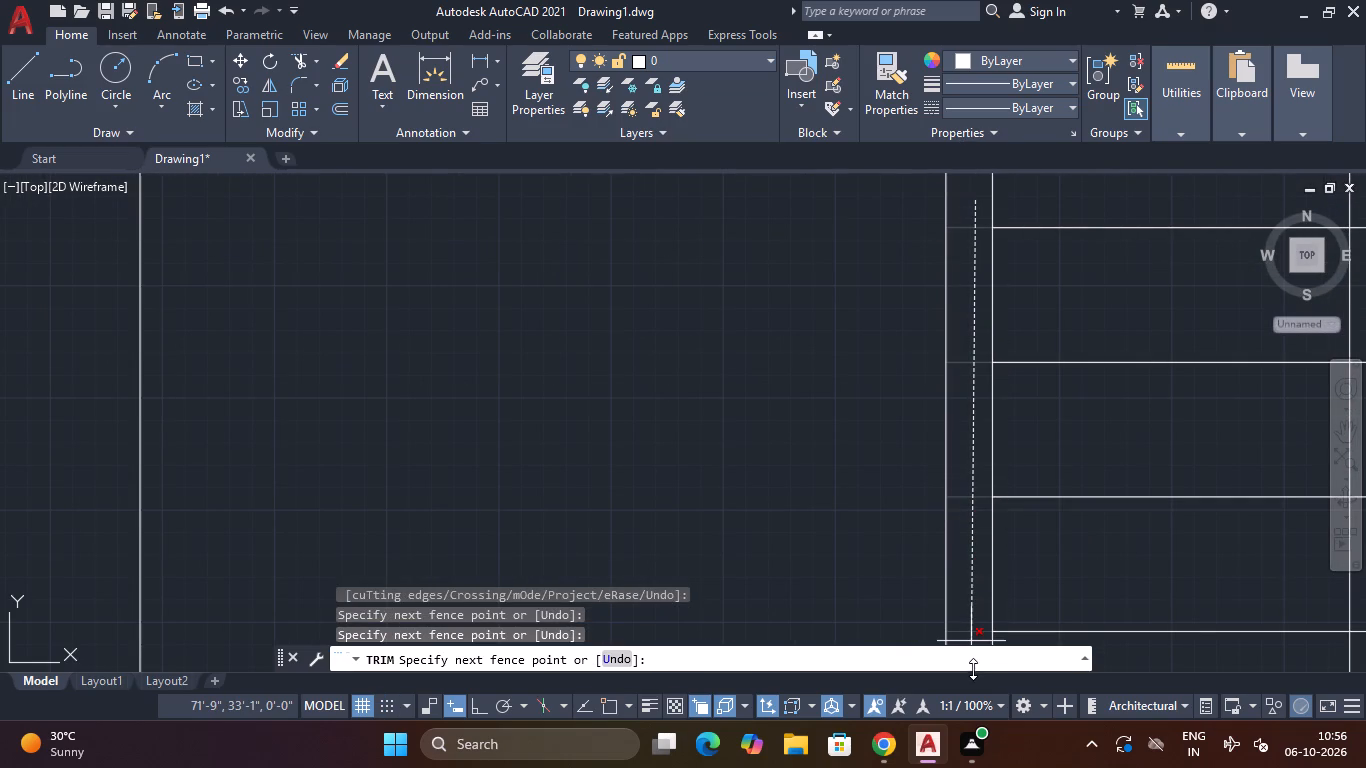
pyautogui.click(973, 630)
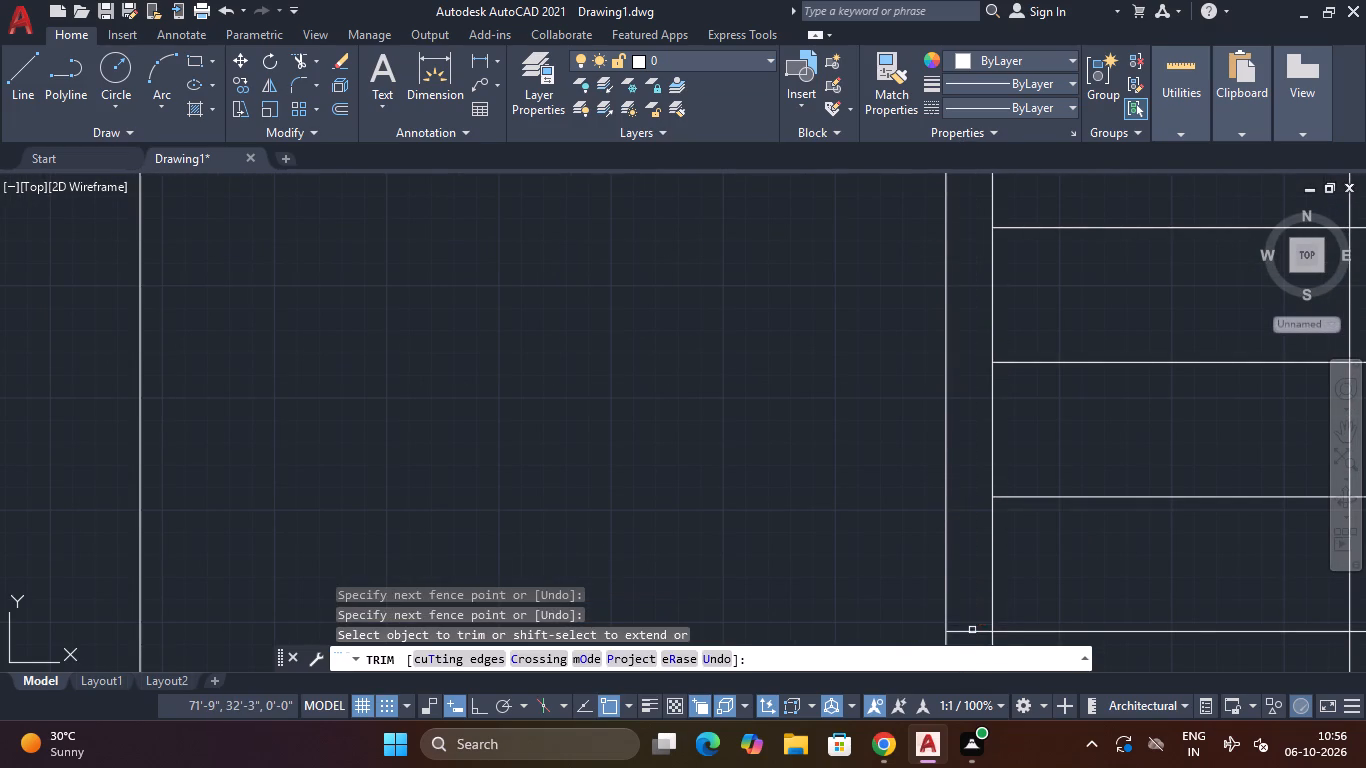
pyautogui.moveTo(970, 625); pyautogui.dragTo(964, 192, button='middle')
pyautogui.click(965, 185)
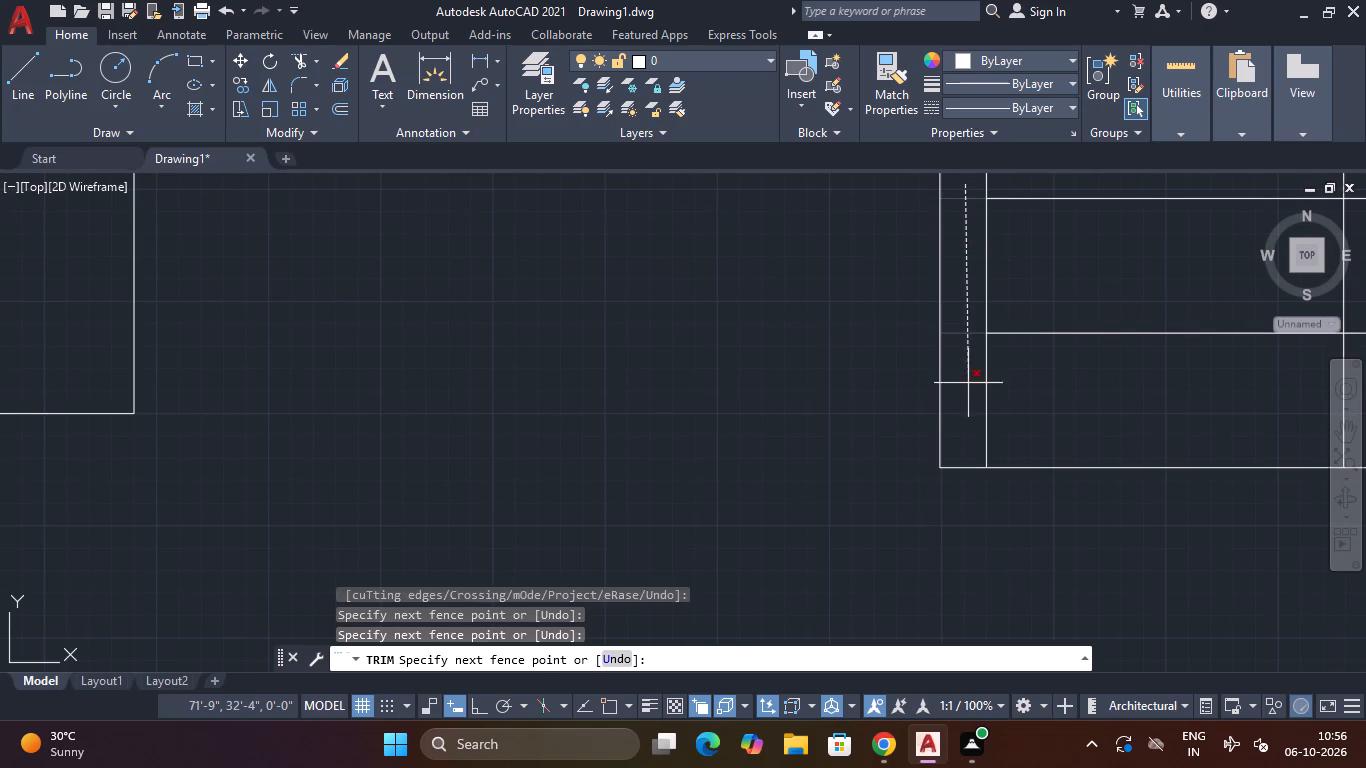
pyautogui.click(976, 411)
# Trim the wardrobe's inner west, centre and inner east vertical lines below the southernmost horizontal line, plus that line's east end.
pyautogui.click(982, 411)
pyautogui.click(1041, 418)
pyautogui.moveTo(1039, 413); pyautogui.dragTo(747, 385, button='middle')
pyautogui.click(1018, 384)
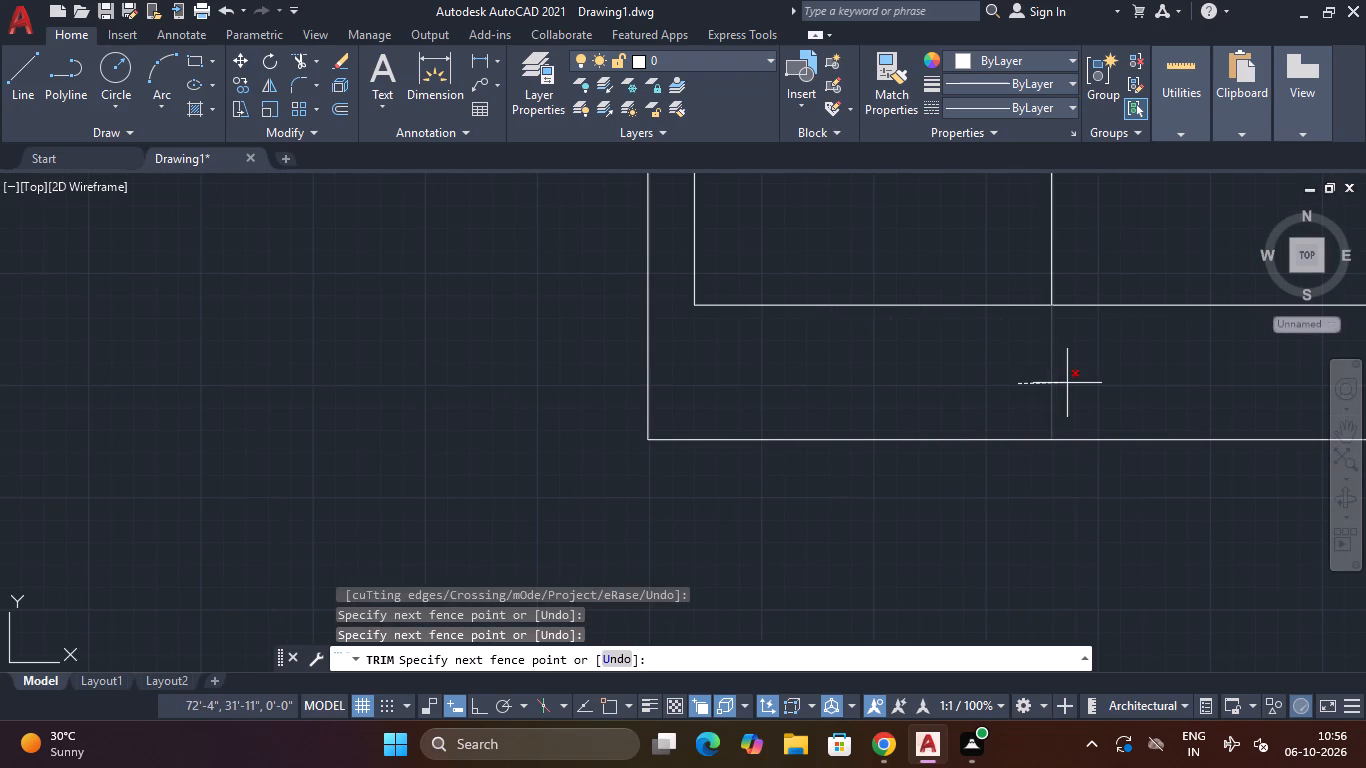
pyautogui.middleClick(1067, 384)
pyautogui.click(1067, 382)
pyautogui.moveTo(851, 392); pyautogui.dragTo(827, 392, button='middle')
pyautogui.moveTo(900, 352); pyautogui.dragTo(621, 325, button='middle')
pyautogui.scroll(-1, 780, 340)
pyautogui.moveTo(891, 346); pyautogui.dragTo(731, 379, button='middle')
pyautogui.click(793, 400)
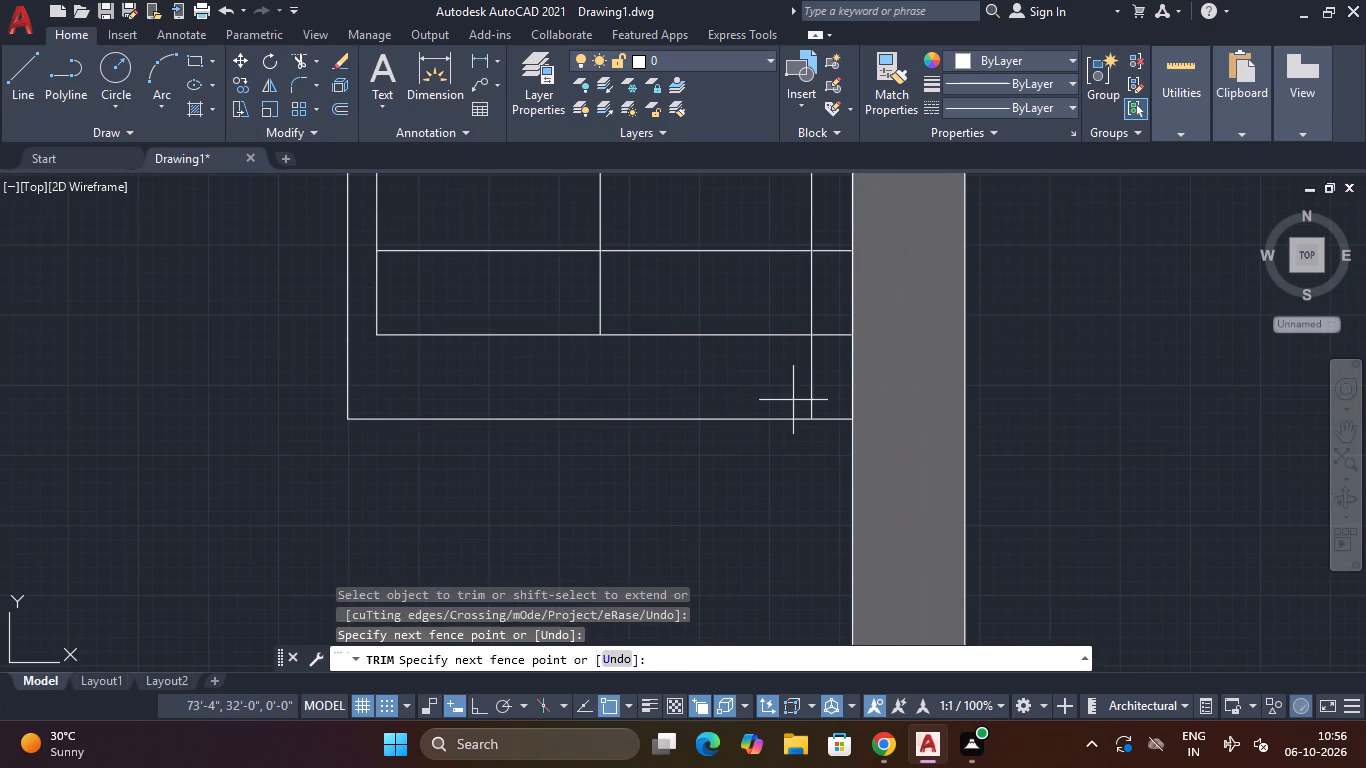
pyautogui.click(830, 323)
# Trim the east ends of the wardrobe's remaining horizontal lines back to its inner east vertical line, working northward.
pyautogui.moveTo(828, 308); pyautogui.dragTo(785, 469, button='middle')
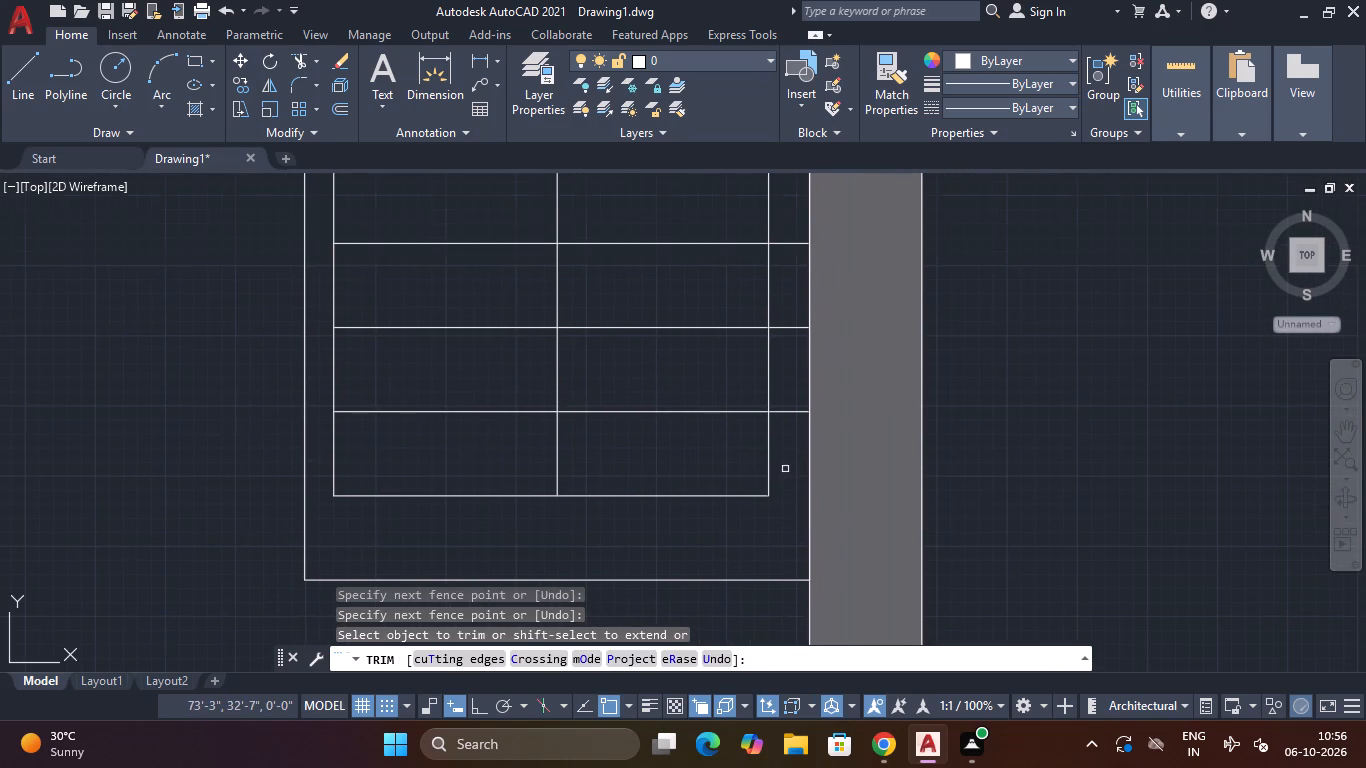
pyautogui.click(782, 462)
pyautogui.click(786, 207)
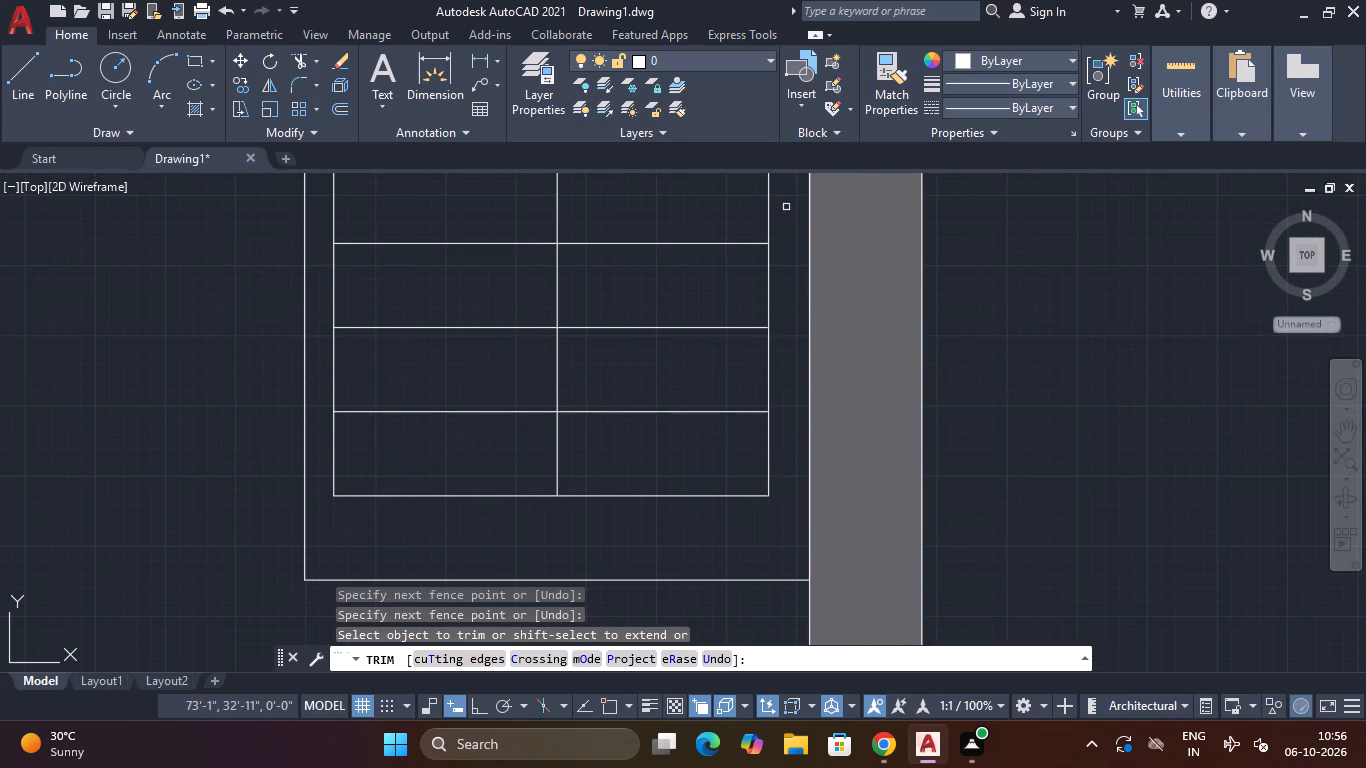
pyautogui.moveTo(785, 294); pyautogui.dragTo(741, 737, button='middle')
pyautogui.click(746, 618)
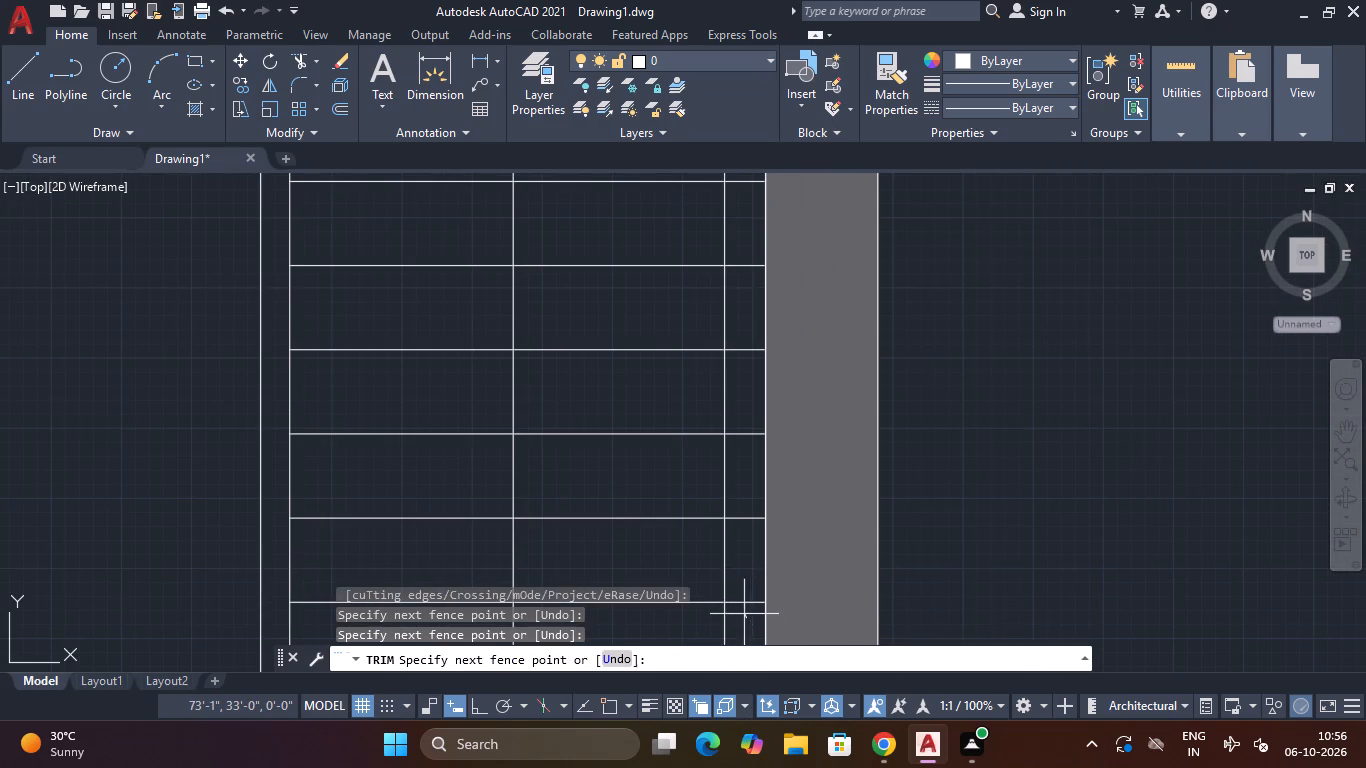
pyautogui.click(736, 176)
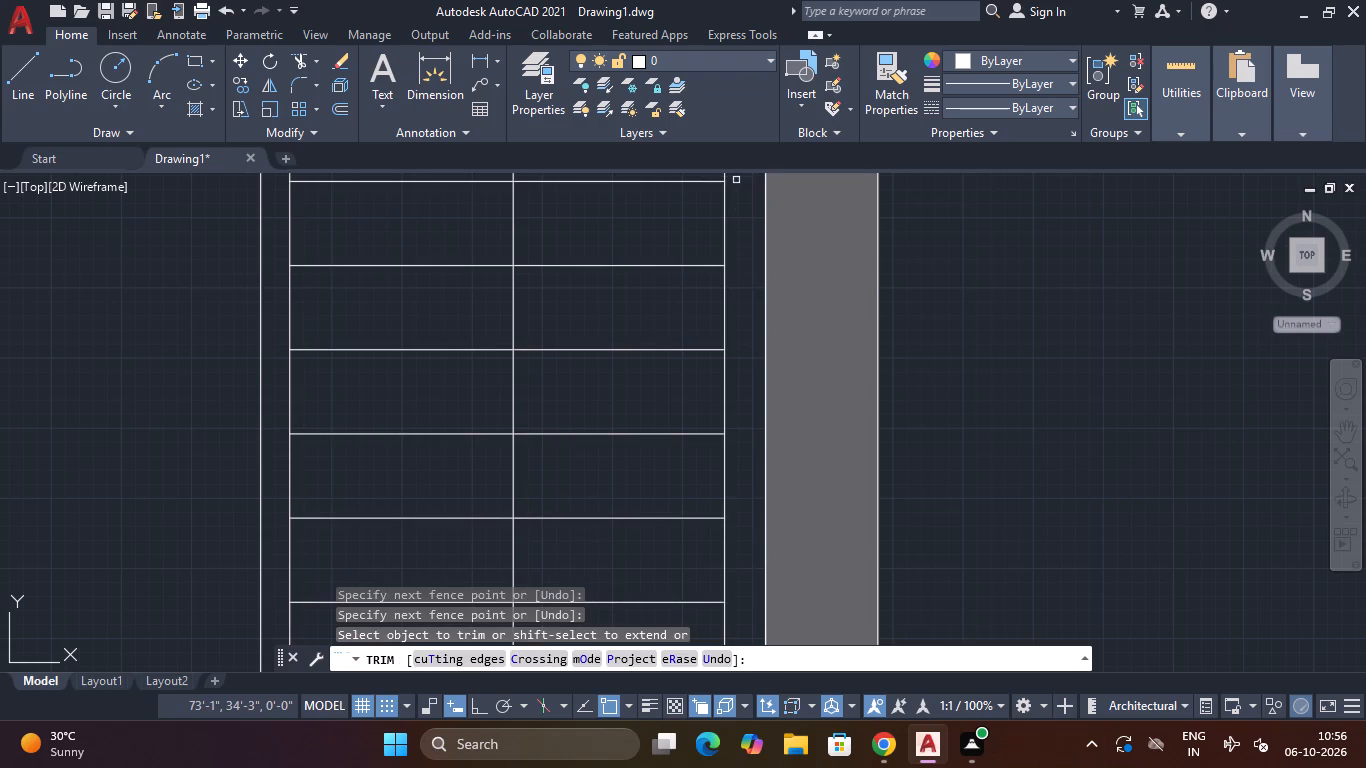
pyautogui.moveTo(719, 321); pyautogui.dragTo(719, 374, button='middle')
pyautogui.moveTo(719, 415); pyautogui.dragTo(719, 566, button='middle')
pyautogui.moveTo(749, 341); pyautogui.dragTo(746, 624, button='middle')
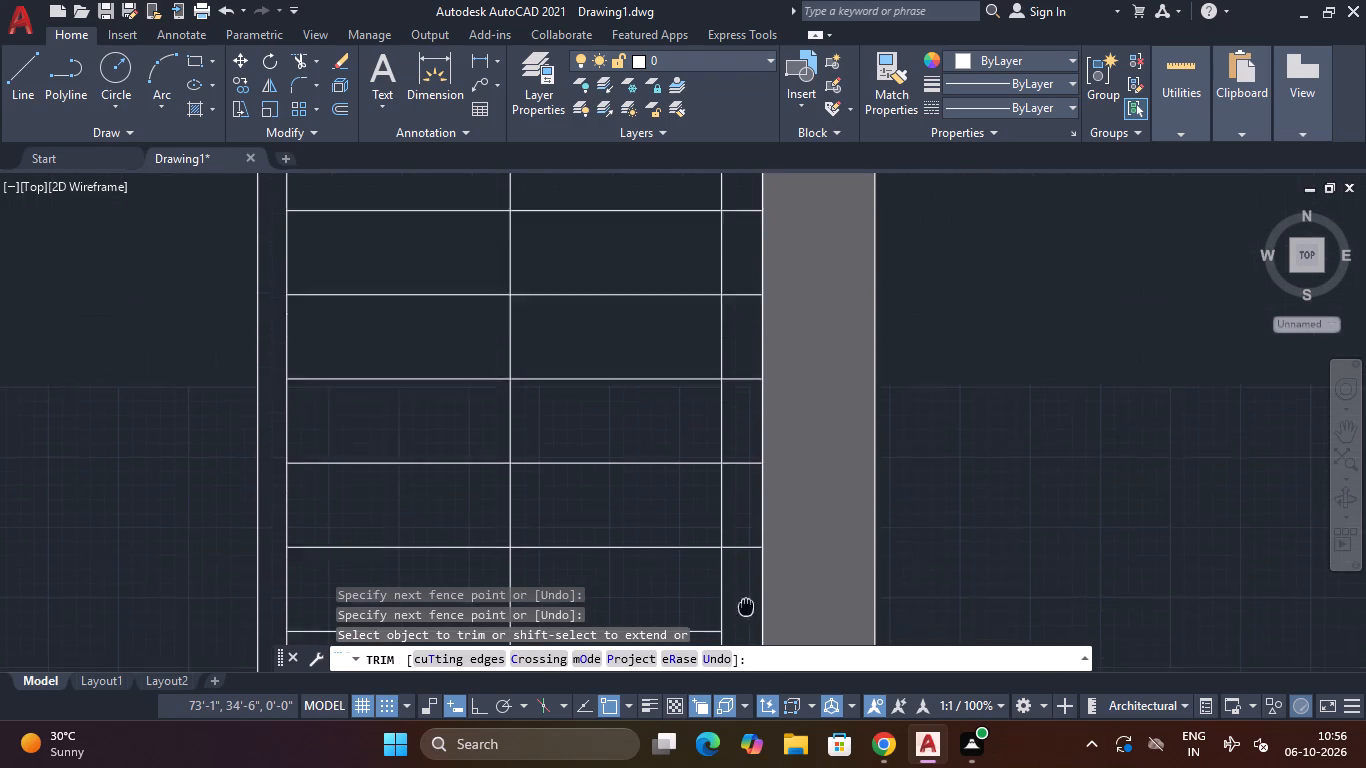
pyautogui.moveTo(746, 624); pyautogui.dragTo(745, 678, button='middle')
pyautogui.scroll(1, 745, 679)
pyautogui.moveTo(740, 610); pyautogui.dragTo(739, 561, button='middle')
pyautogui.middleClick(739, 561)
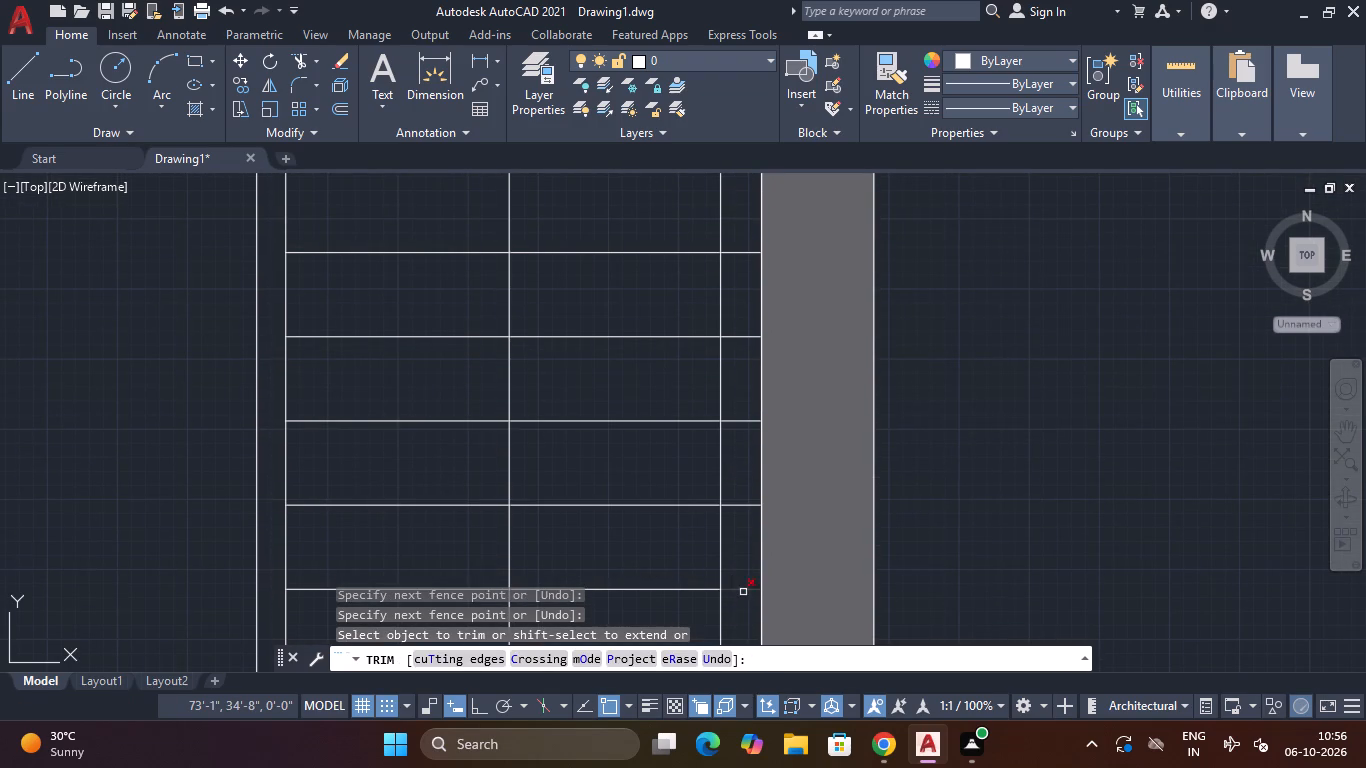
pyautogui.click(742, 601)
pyautogui.click(738, 234)
pyautogui.moveTo(737, 234); pyautogui.dragTo(726, 434, button='middle')
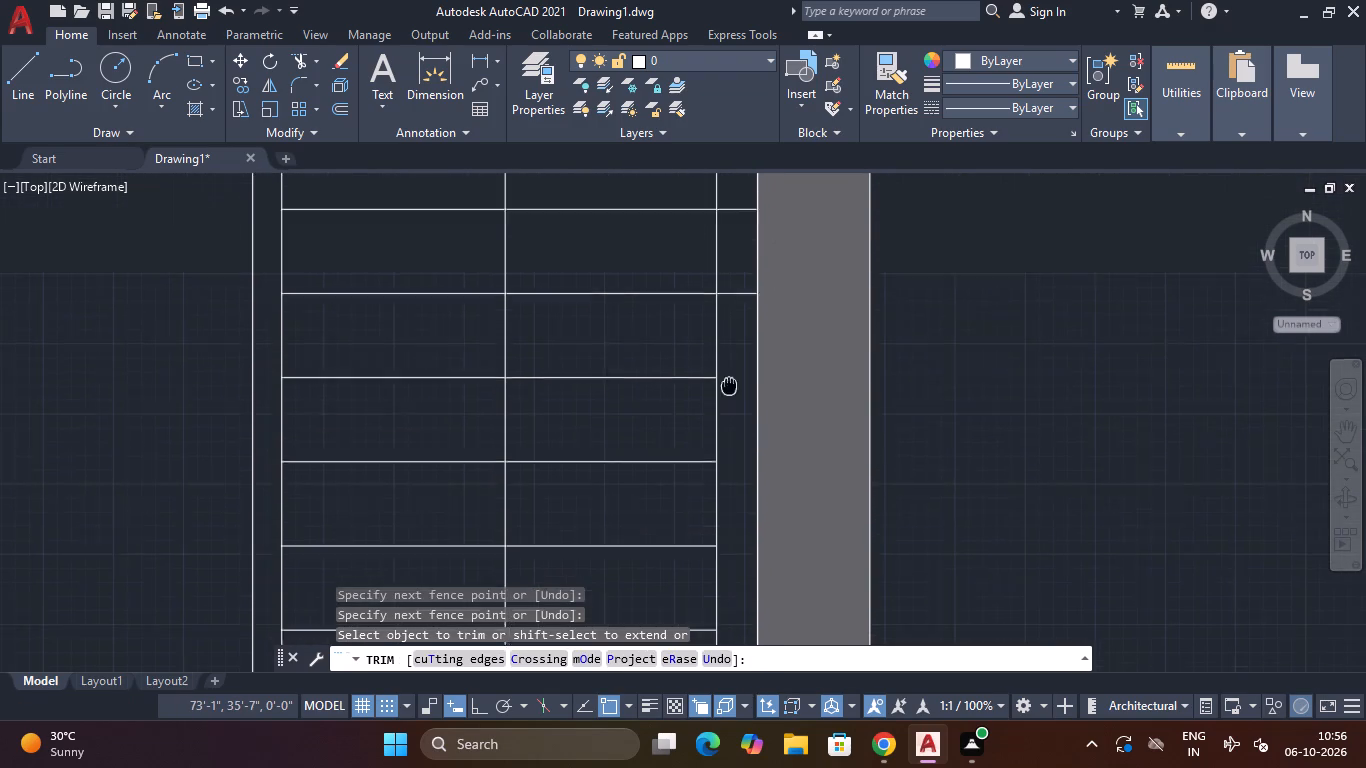
pyautogui.moveTo(726, 434); pyautogui.dragTo(716, 608, button='middle')
pyautogui.click(723, 553)
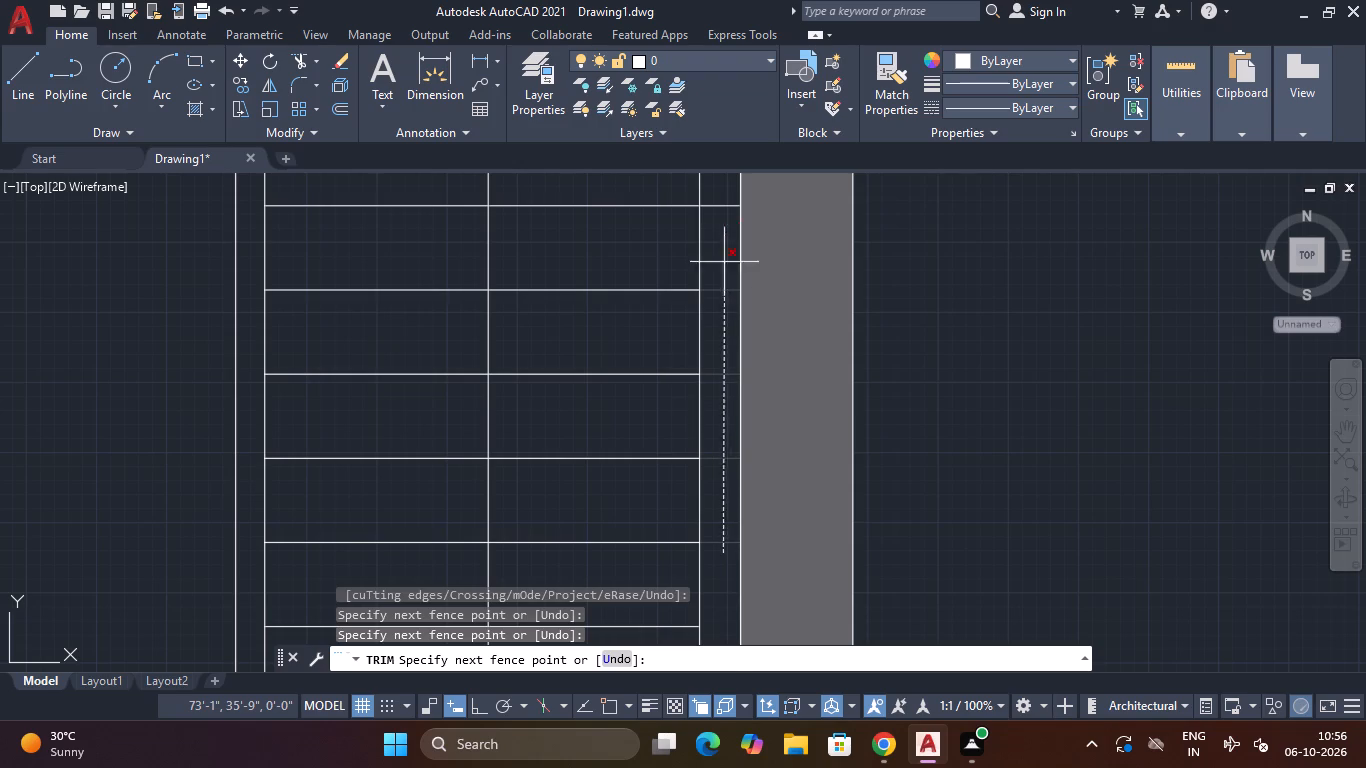
pyautogui.click(711, 194)
pyautogui.moveTo(711, 192); pyautogui.dragTo(695, 633, button='middle')
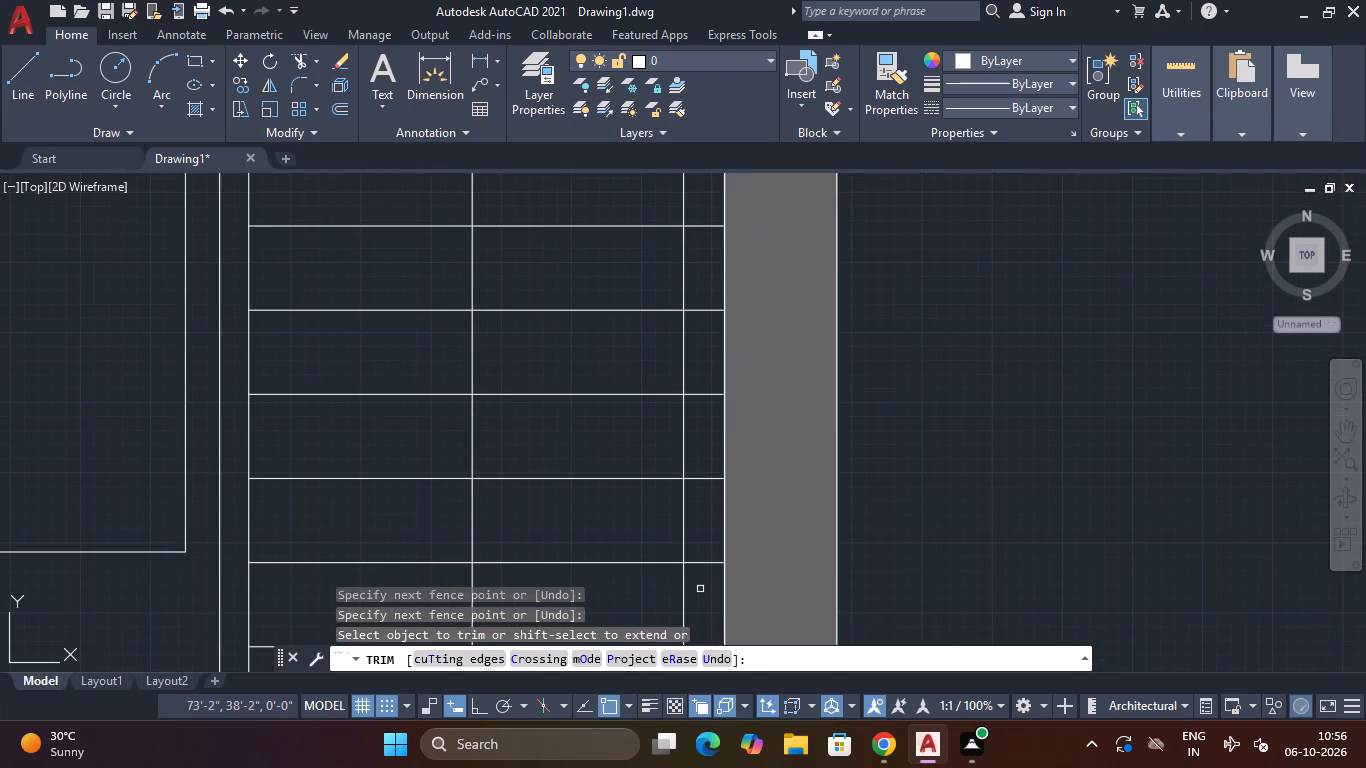
pyautogui.click(702, 572)
pyautogui.click(704, 186)
pyautogui.moveTo(702, 189); pyautogui.dragTo(688, 620, button='middle')
pyautogui.moveTo(687, 614); pyautogui.dragTo(687, 593)
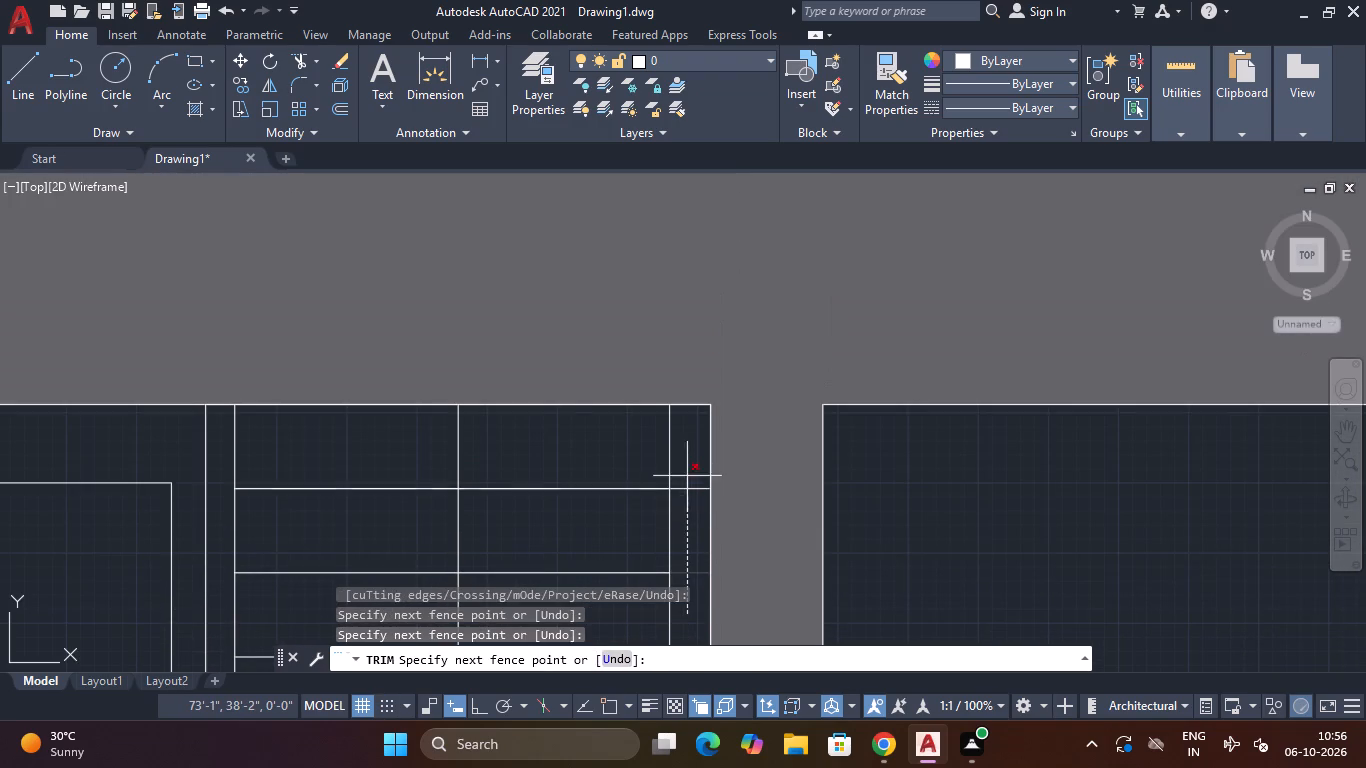
pyautogui.click(687, 465)
# Trim the wardrobe's inner east, centre and inner west vertical lines above the northernmost horizontal line.
pyautogui.click(687, 440)
pyautogui.click(424, 438)
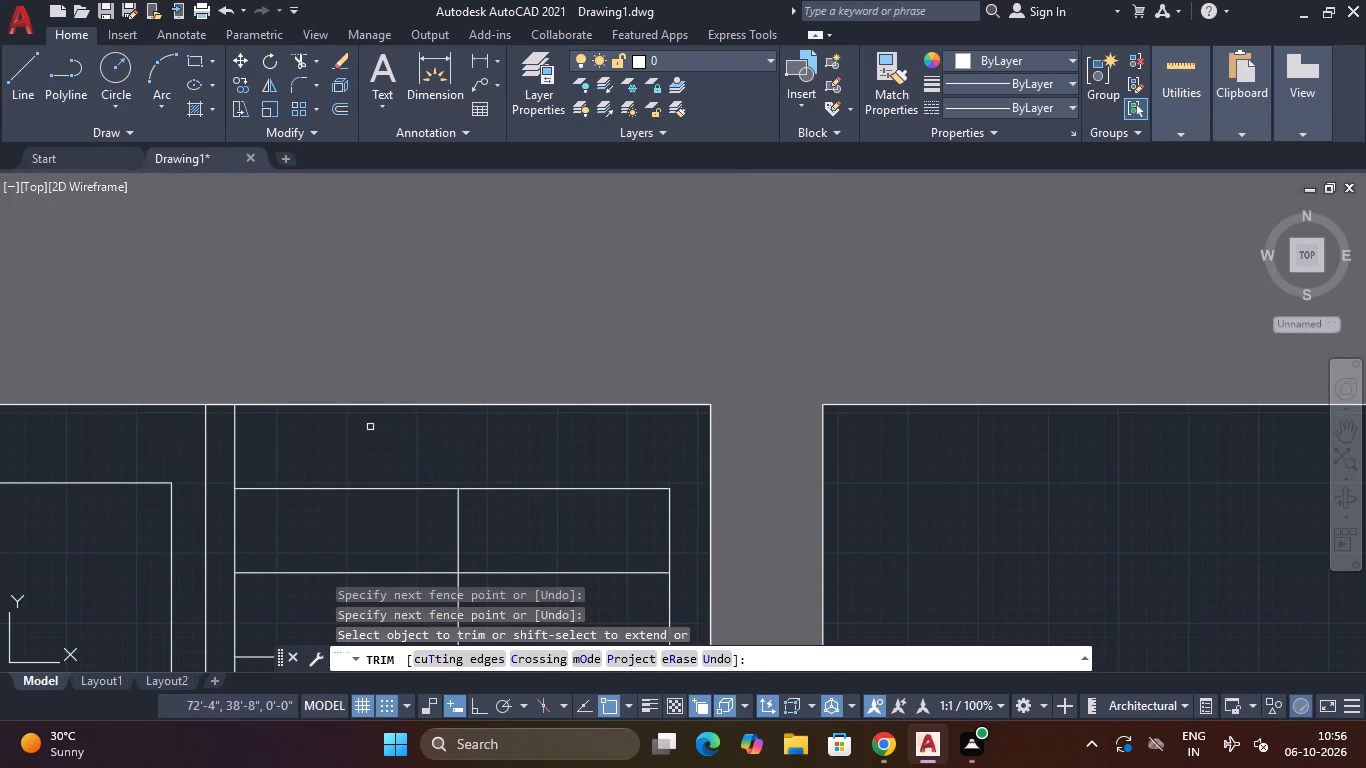
pyautogui.scroll(-5, 317, 444)
pyautogui.moveTo(534, 522); pyautogui.dragTo(959, 404, button='middle')
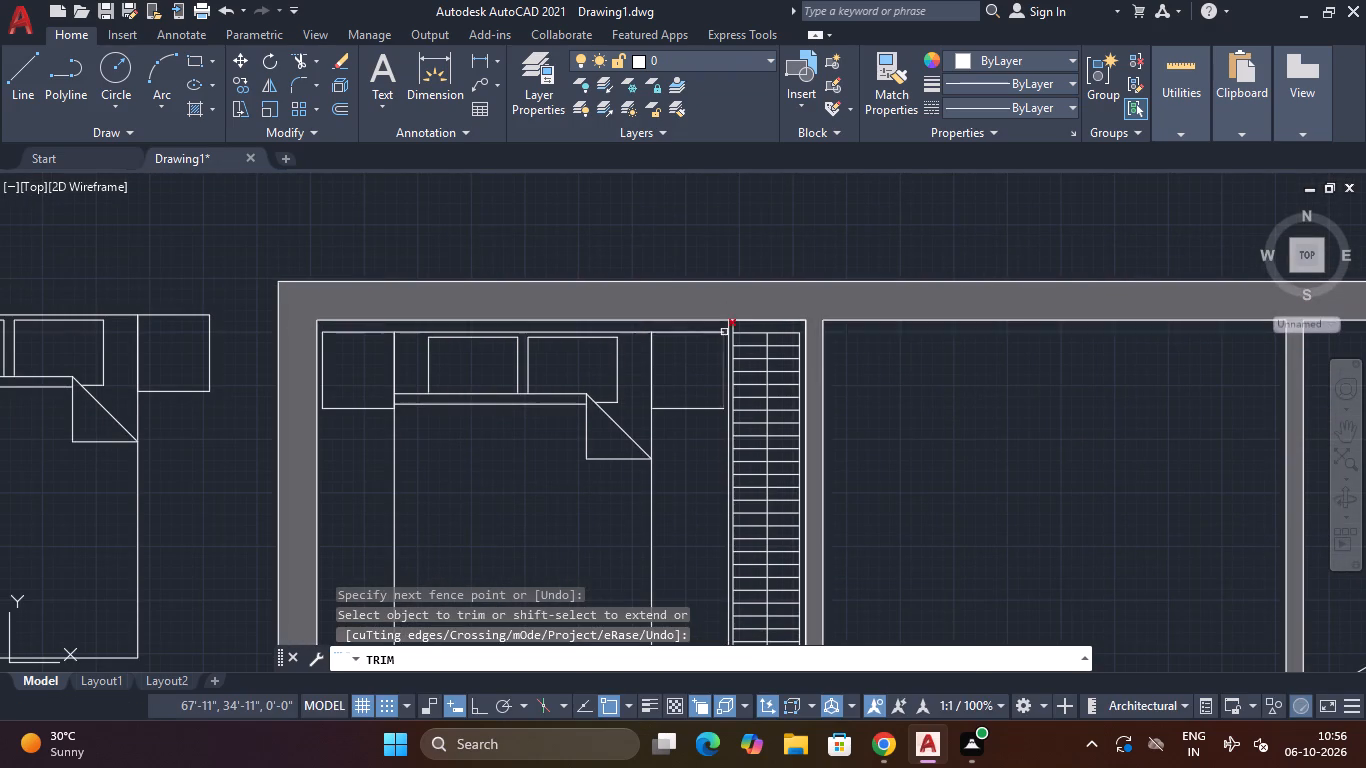
pyautogui.scroll(3, 733, 329)
pyautogui.click(749, 316)
pyautogui.click(728, 316)
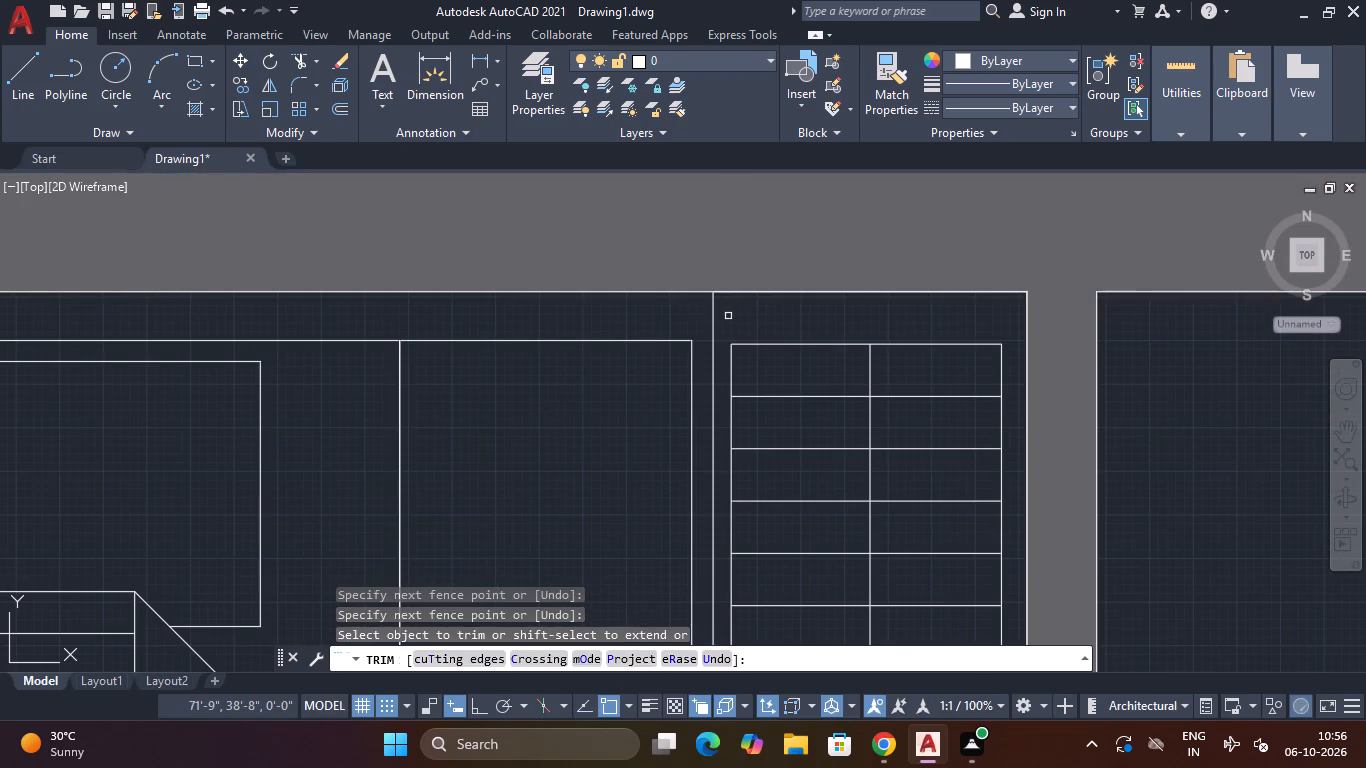
pyautogui.press('Escape')
pyautogui.scroll(-3, 728, 316)
pyautogui.press('Escape')
# Rotate the westernmost spare bed with its two bedside tables 90° clockwise about its northeast corner so the headboard faces east.
pyautogui.scroll(-4, 798, 406)
pyautogui.moveTo(825, 432); pyautogui.dragTo(832, 403, button='middle')
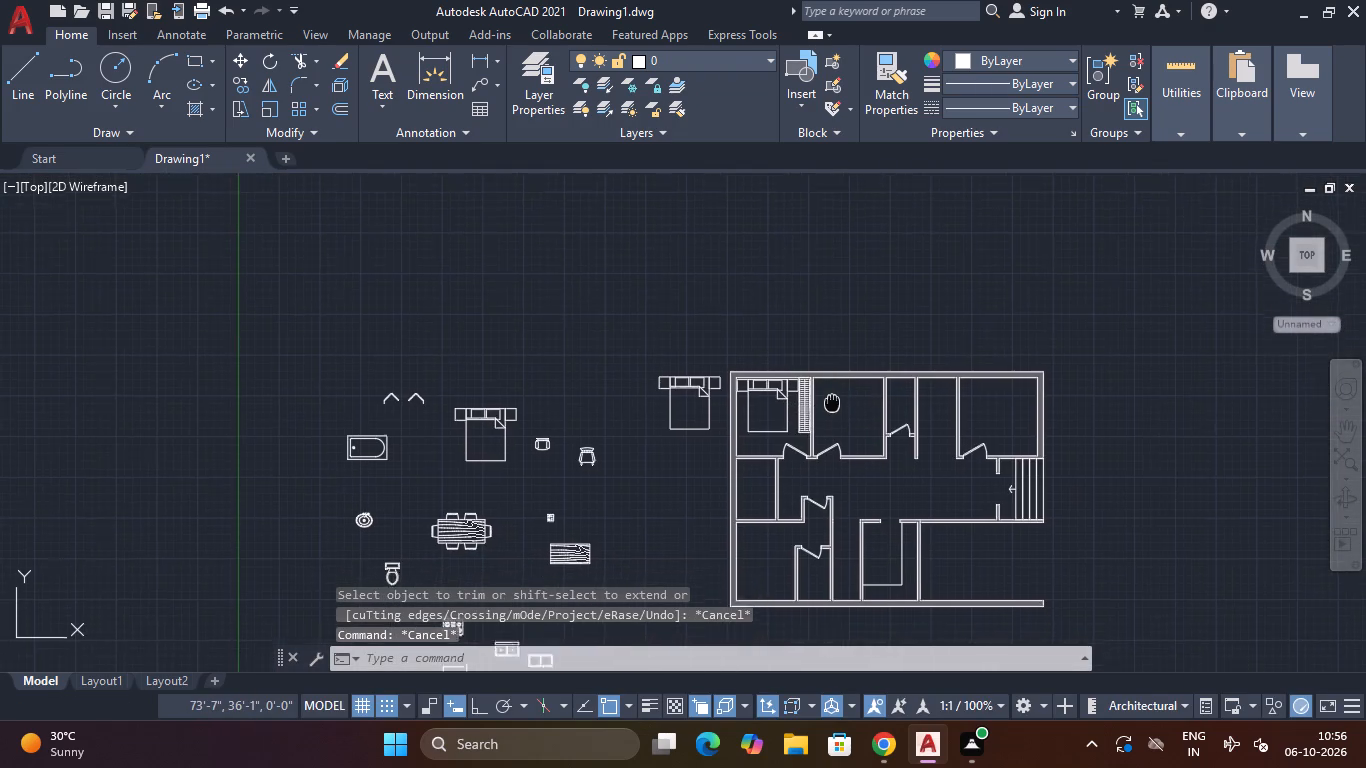
pyautogui.scroll(2, 780, 422)
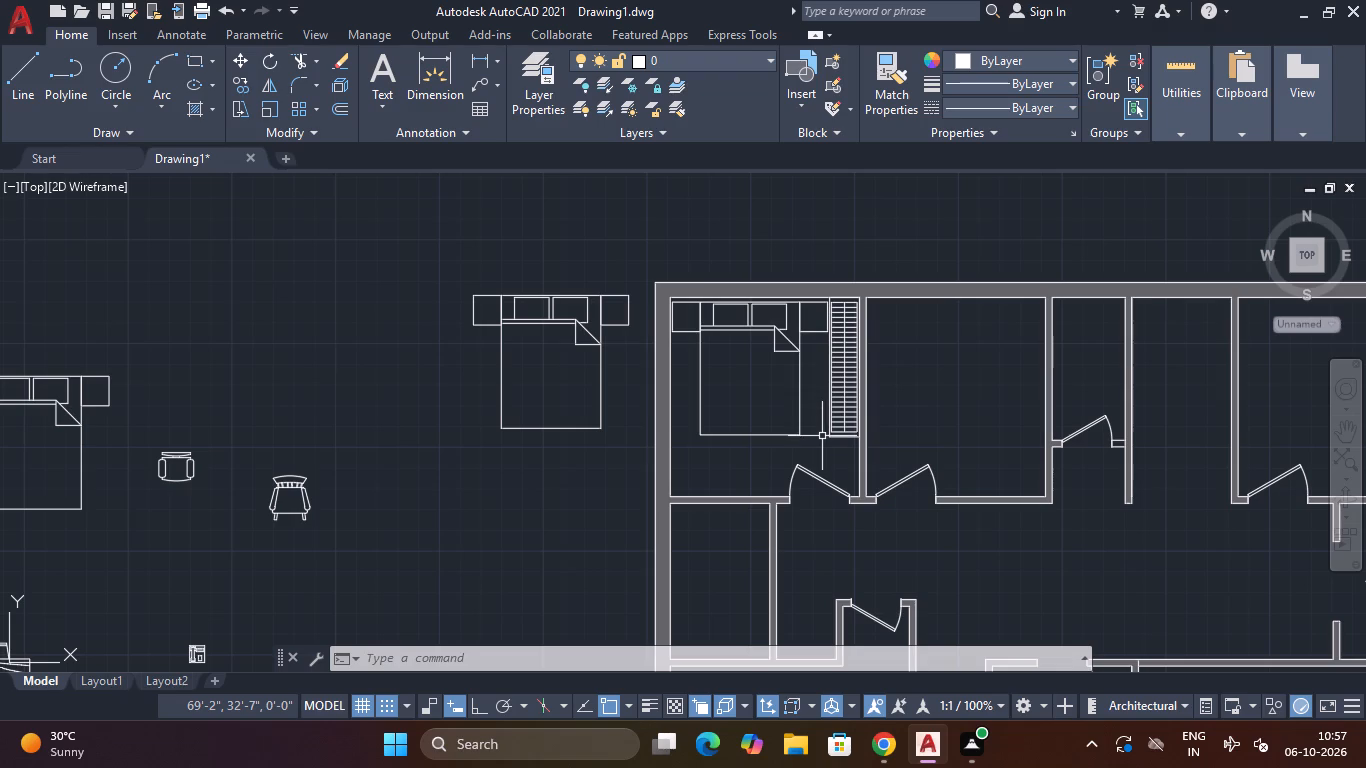
pyautogui.moveTo(189, 389); pyautogui.dragTo(434, 256, button='middle')
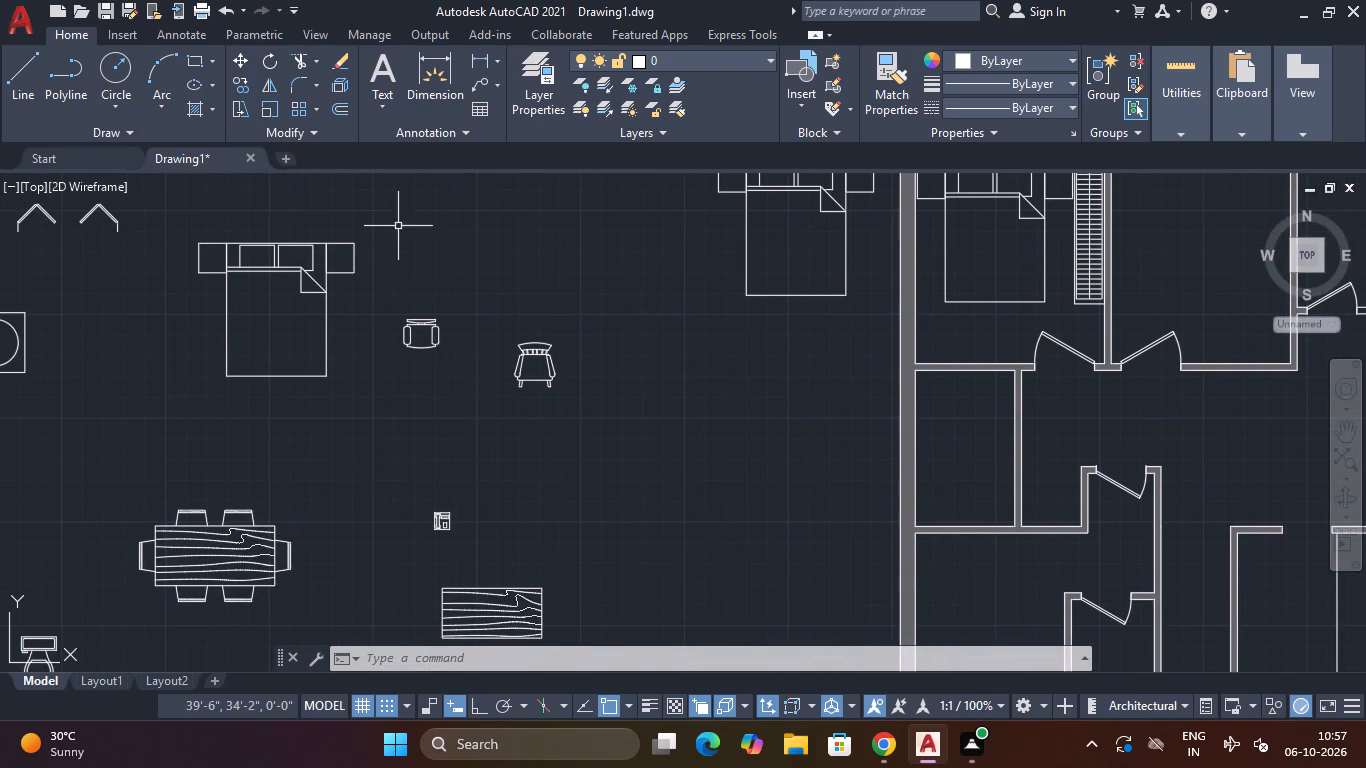
pyautogui.moveTo(383, 207); pyautogui.dragTo(366, 222)
pyautogui.click(187, 386)
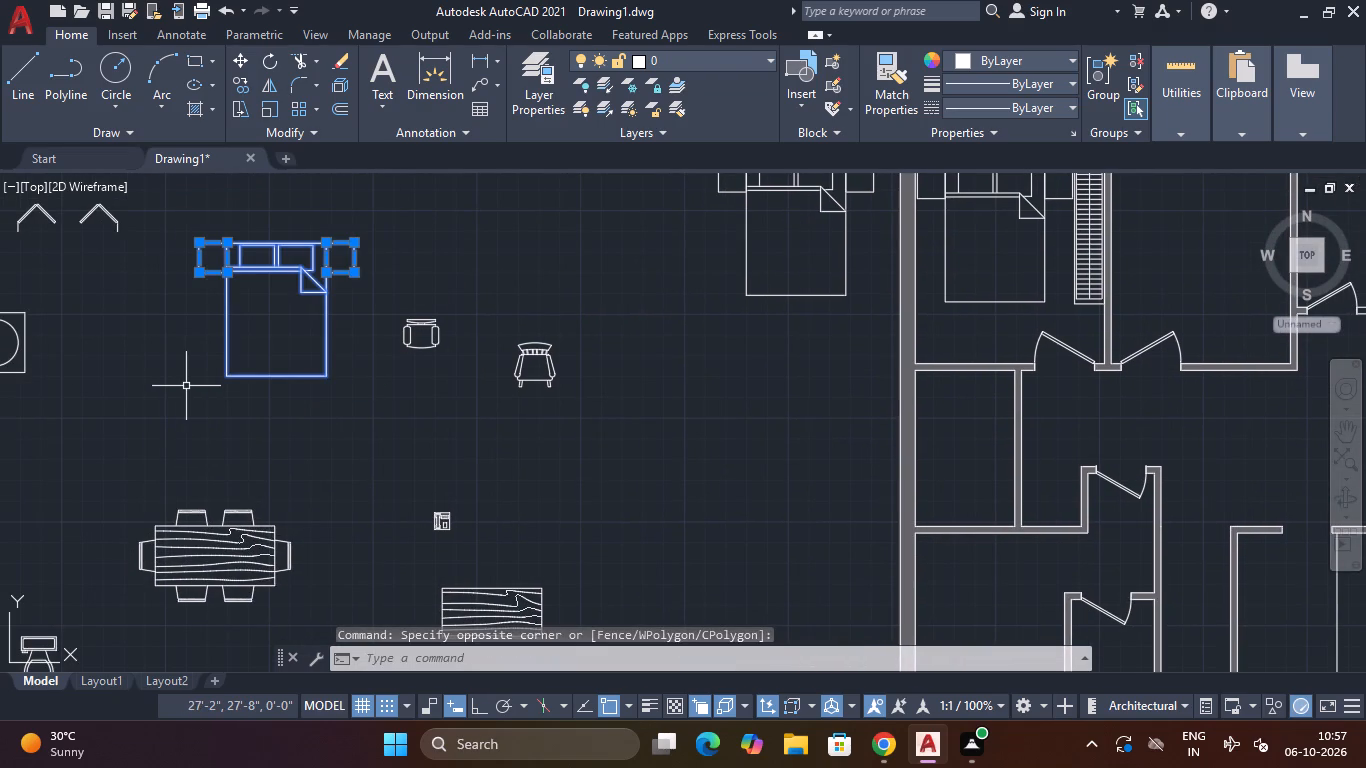
pyautogui.write('ro')
pyautogui.press('Return')
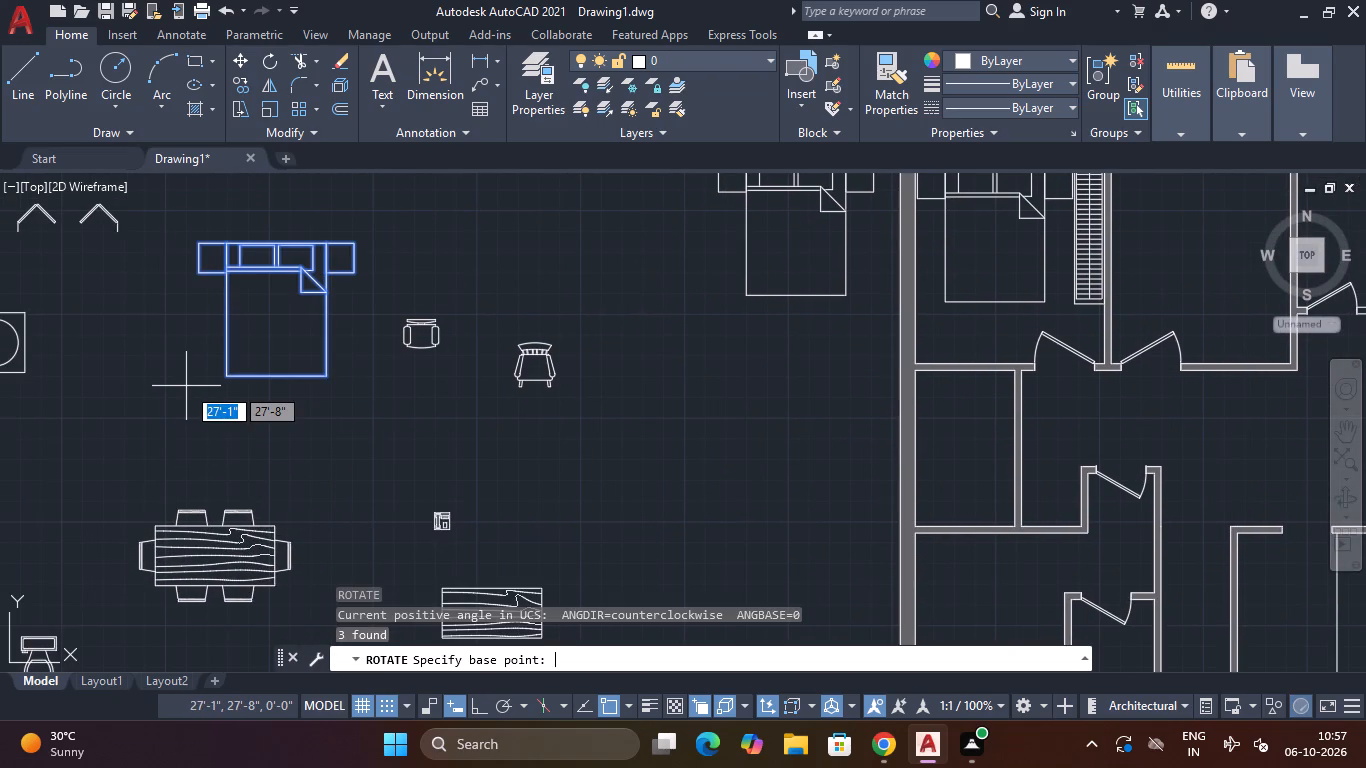
pyautogui.click(357, 243)
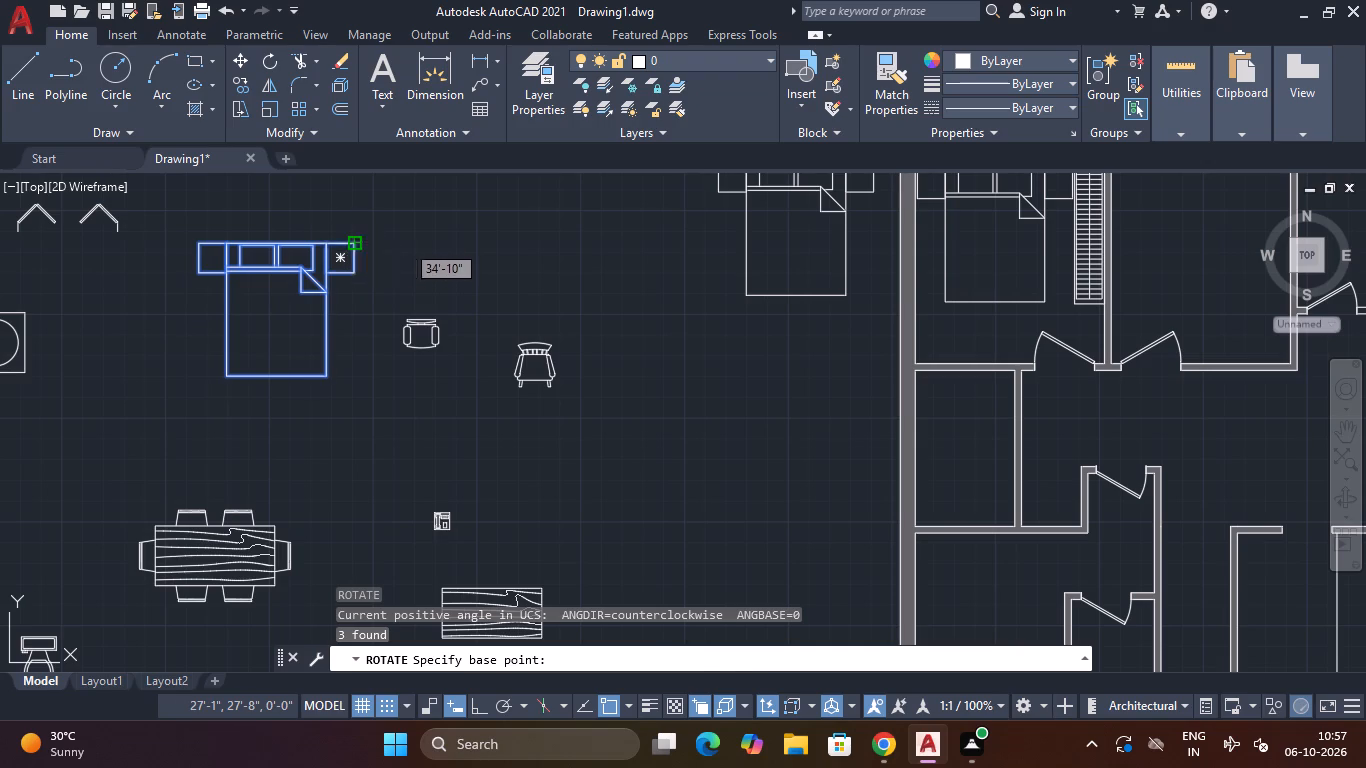
pyautogui.press('F8')
pyautogui.click(351, 454)
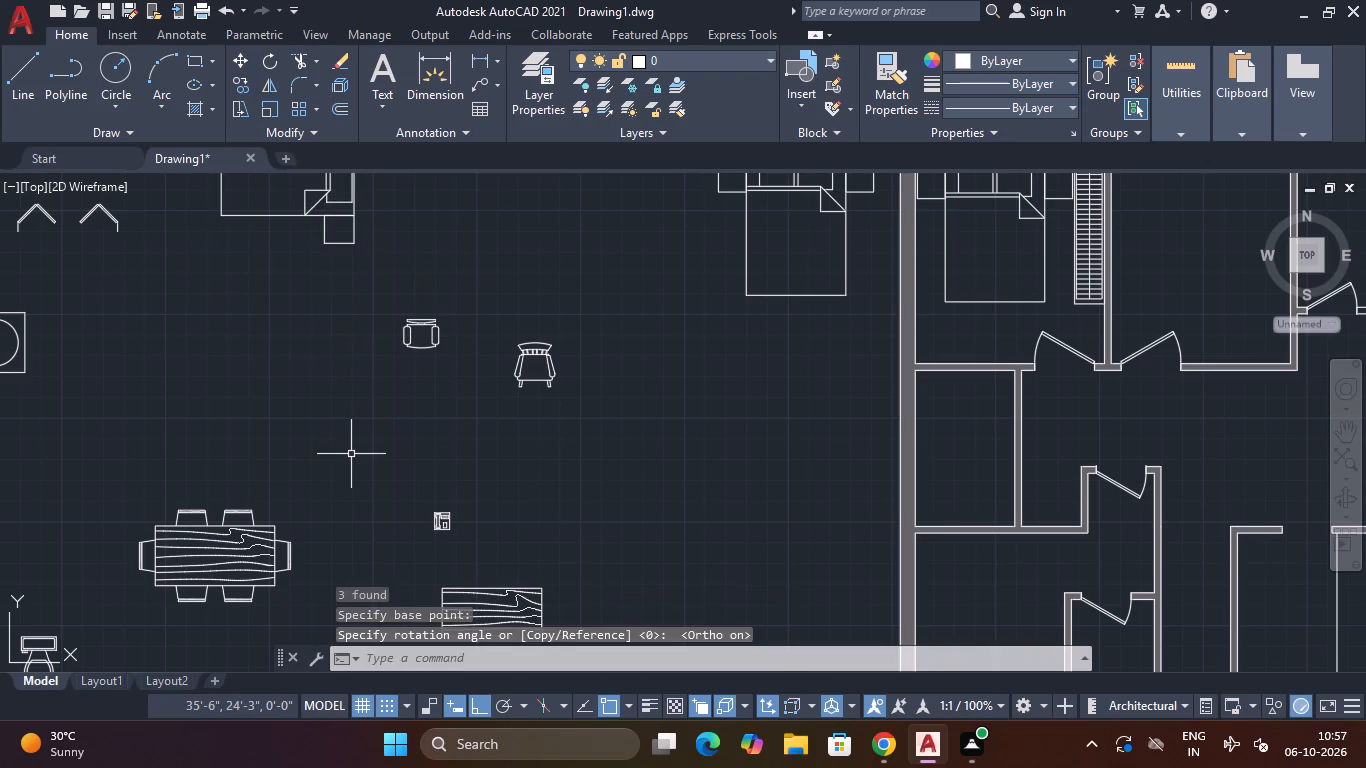
# Copy the rotated bed and bedside tables from their northeast corner into the northeast inner corner of the bedroom beside the northwest bedroom.
pyautogui.moveTo(356, 453); pyautogui.dragTo(443, 661, button='middle')
pyautogui.click(491, 263)
pyautogui.click(284, 532)
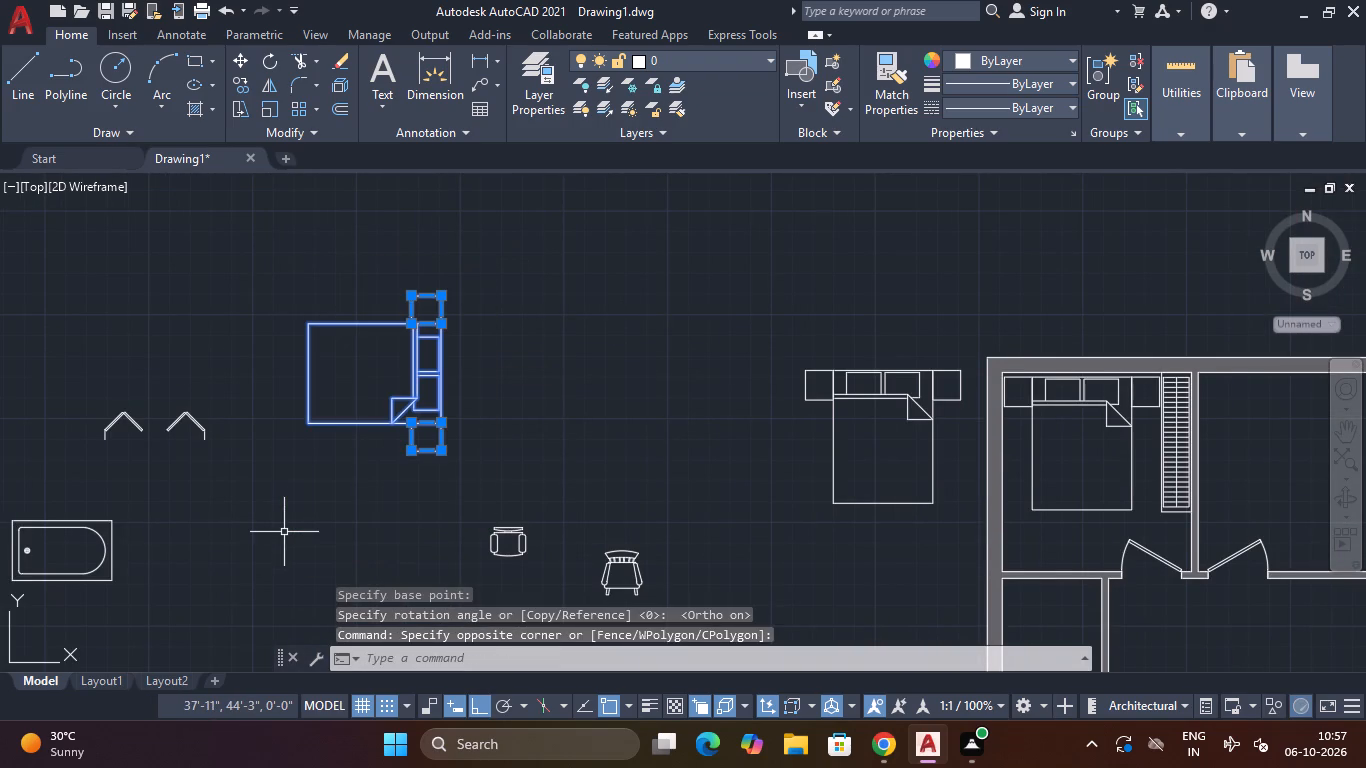
pyautogui.write('co')
pyautogui.press('space')
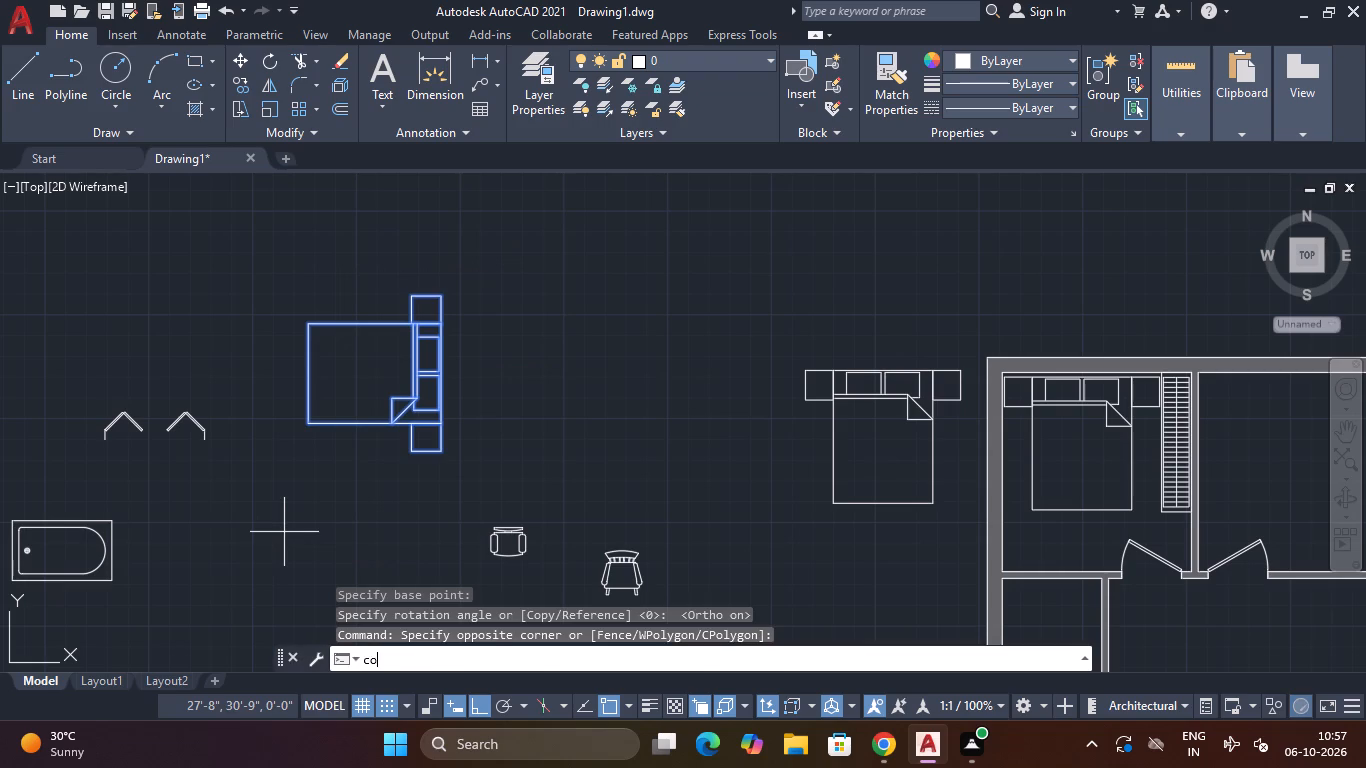
pyautogui.click(442, 295)
pyautogui.scroll(-1, 600, 290)
pyautogui.moveTo(602, 289); pyautogui.dragTo(249, 283, button='middle')
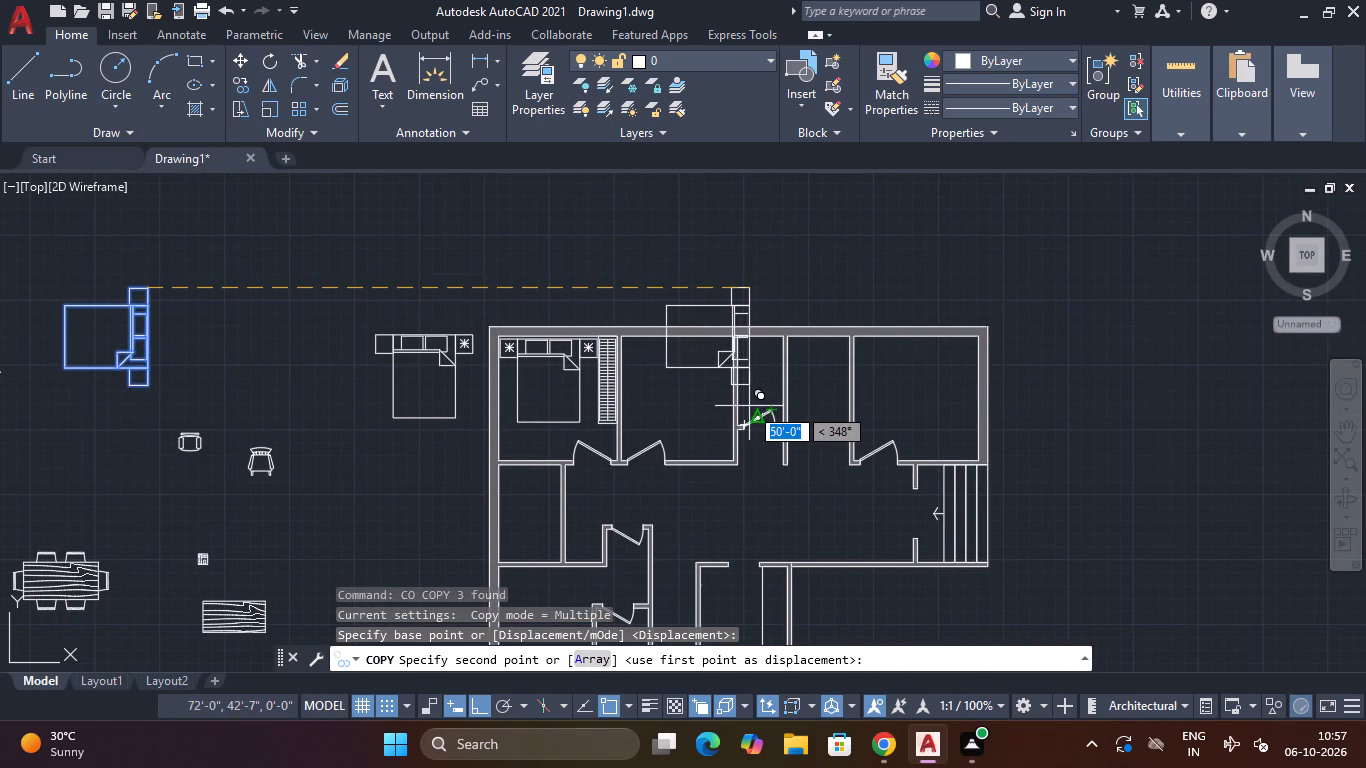
pyautogui.press('F8')
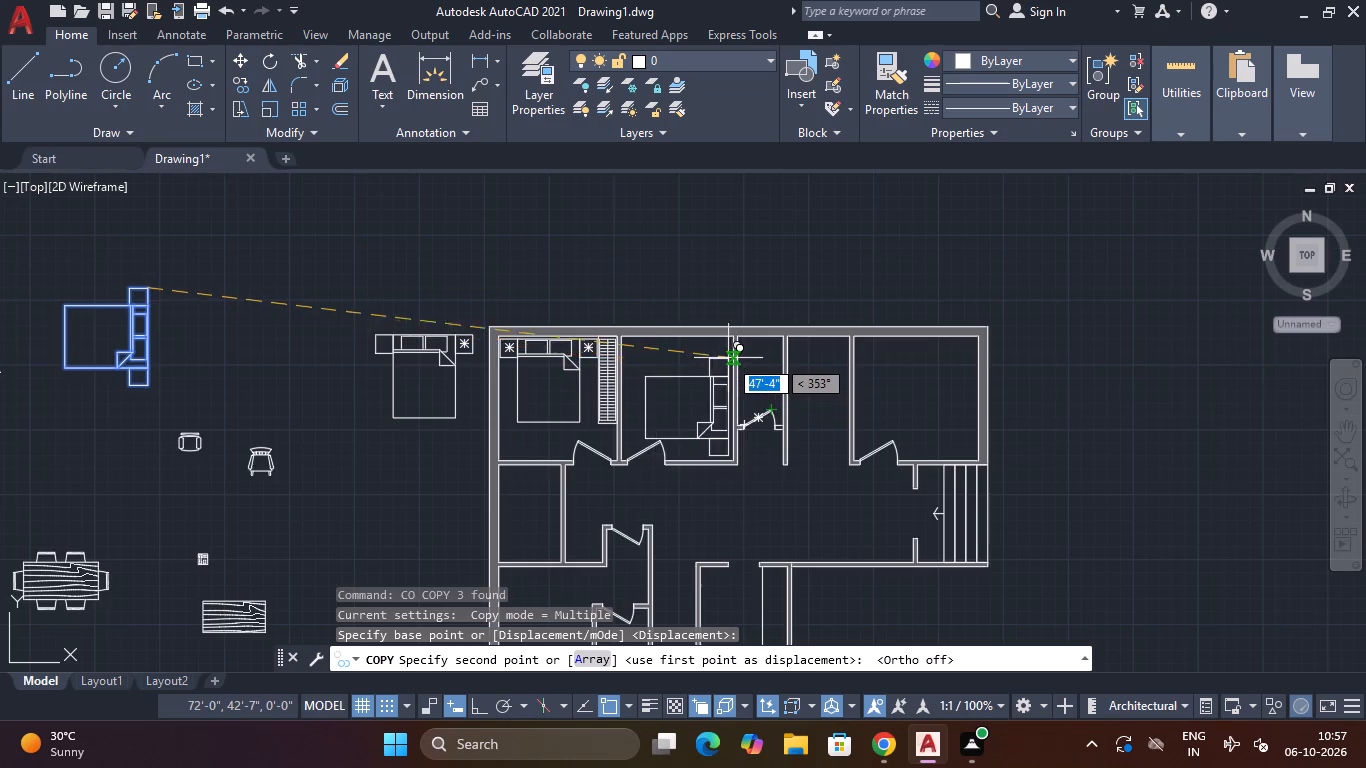
pyautogui.scroll(3, 728, 357)
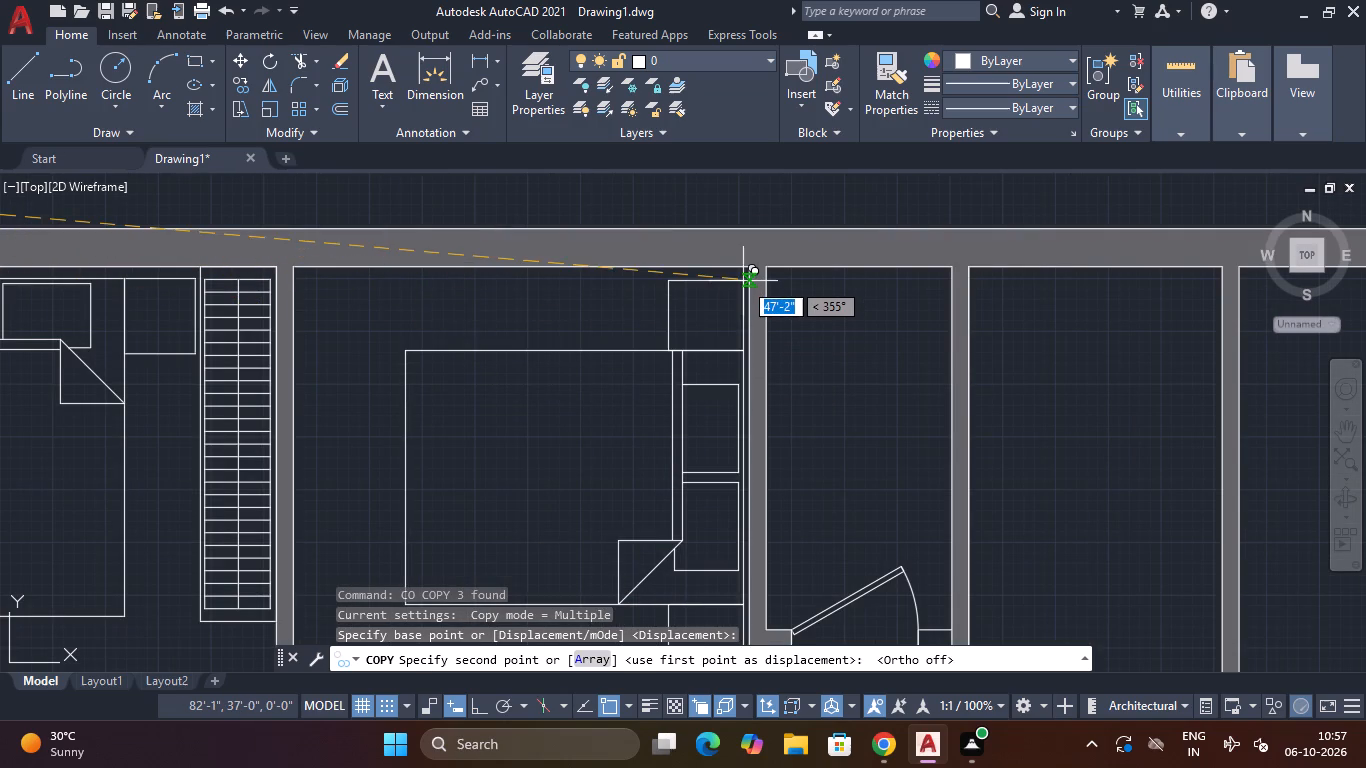
pyautogui.click(741, 274)
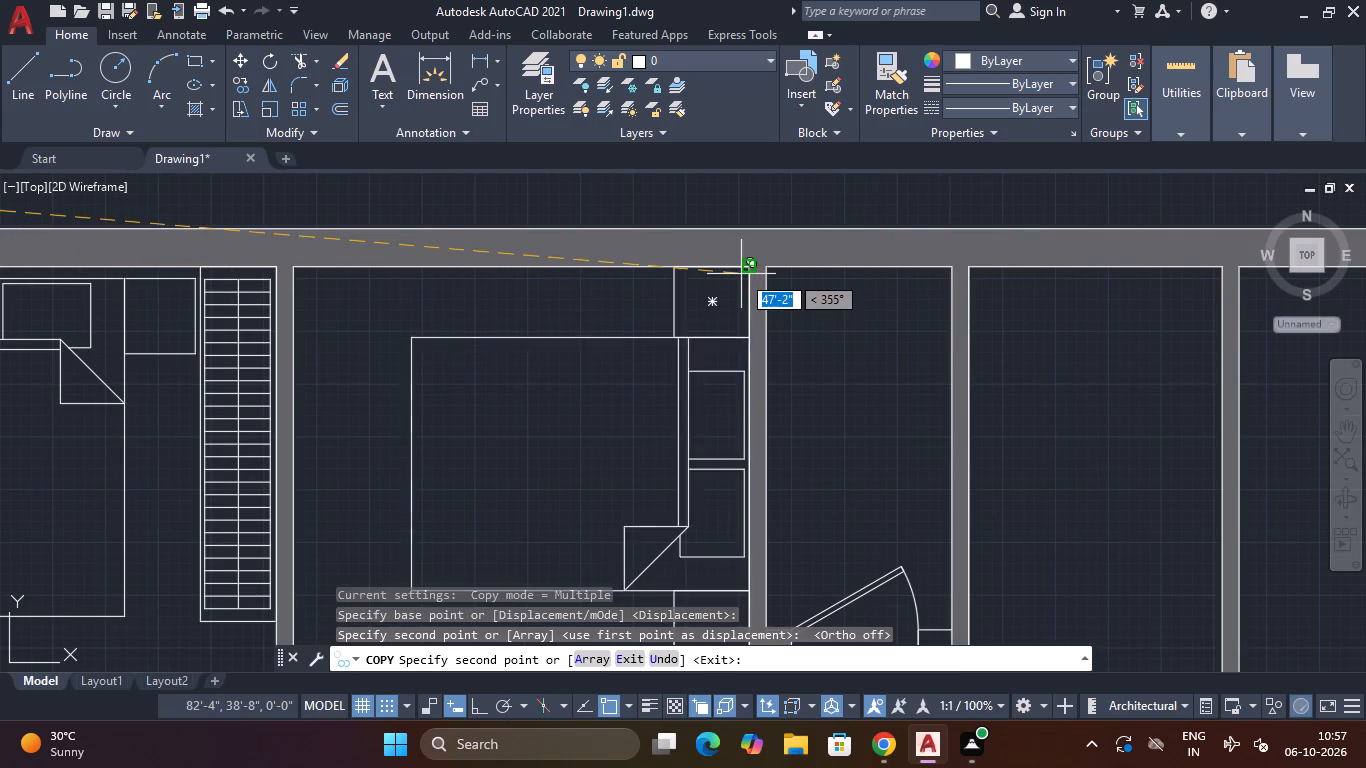
pyautogui.scroll(-4, 723, 434)
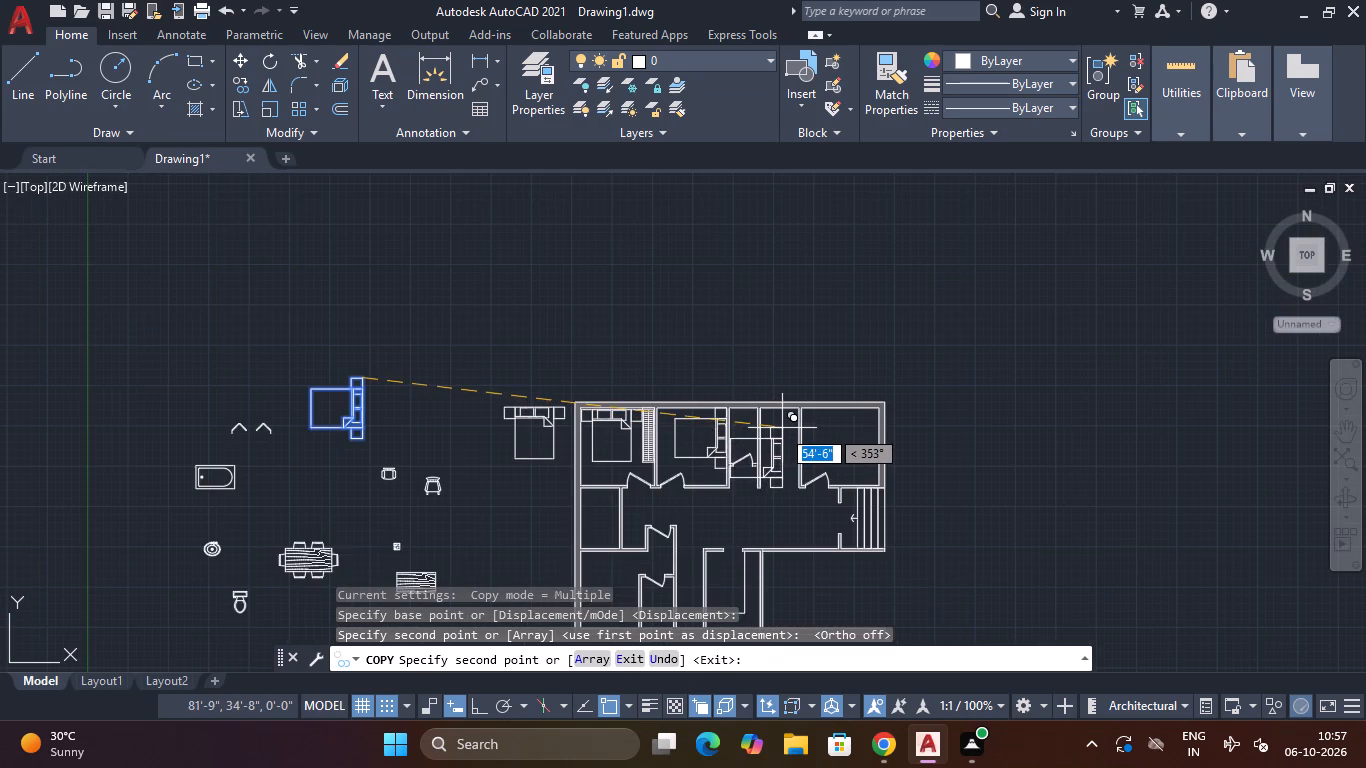
pyautogui.press('Escape')
pyautogui.press('Escape')
# Draw a 4' by 1'6" wardrobe rectangle from the second bedroom's southeast inner corner, extending west along the south wall.
pyautogui.scroll(2, 677, 471)
pyautogui.moveTo(735, 473); pyautogui.dragTo(715, 462, button='middle')
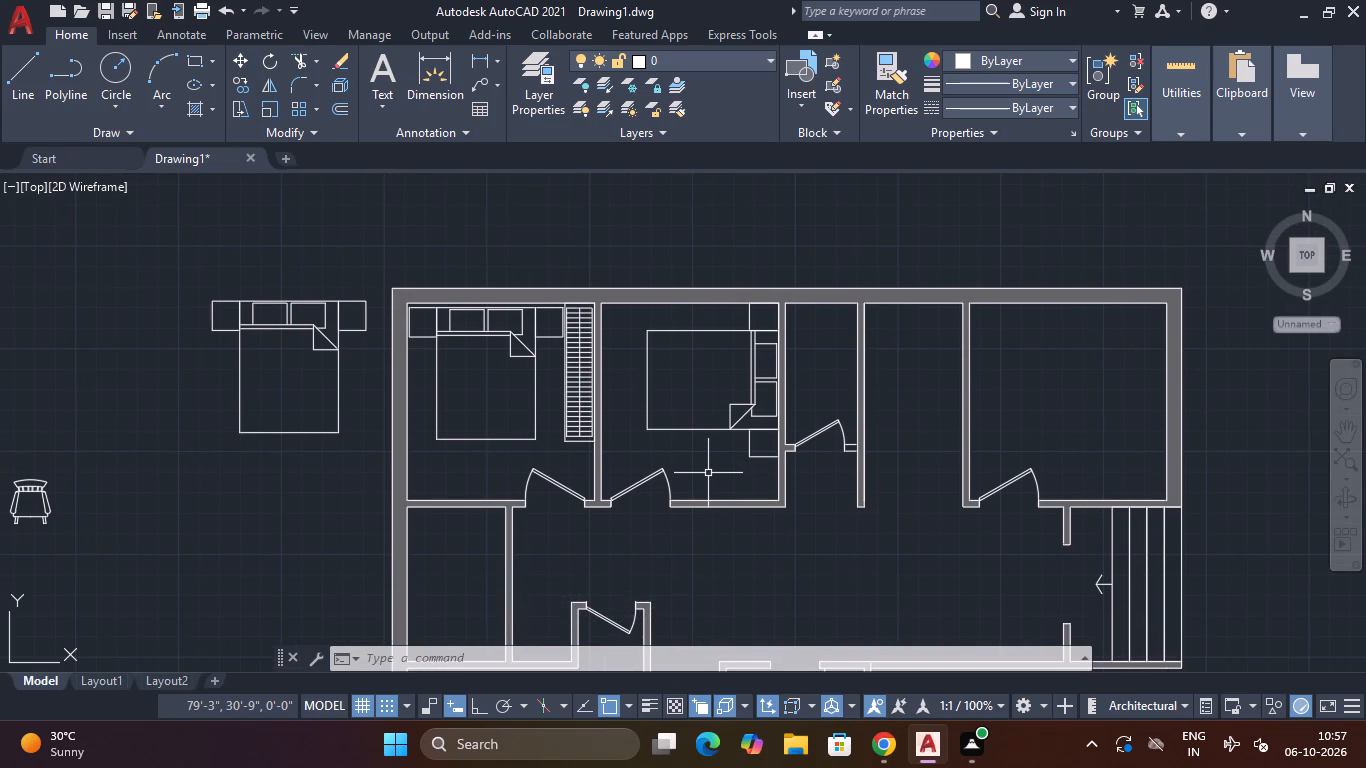
pyautogui.write('rec')
pyautogui.press('space')
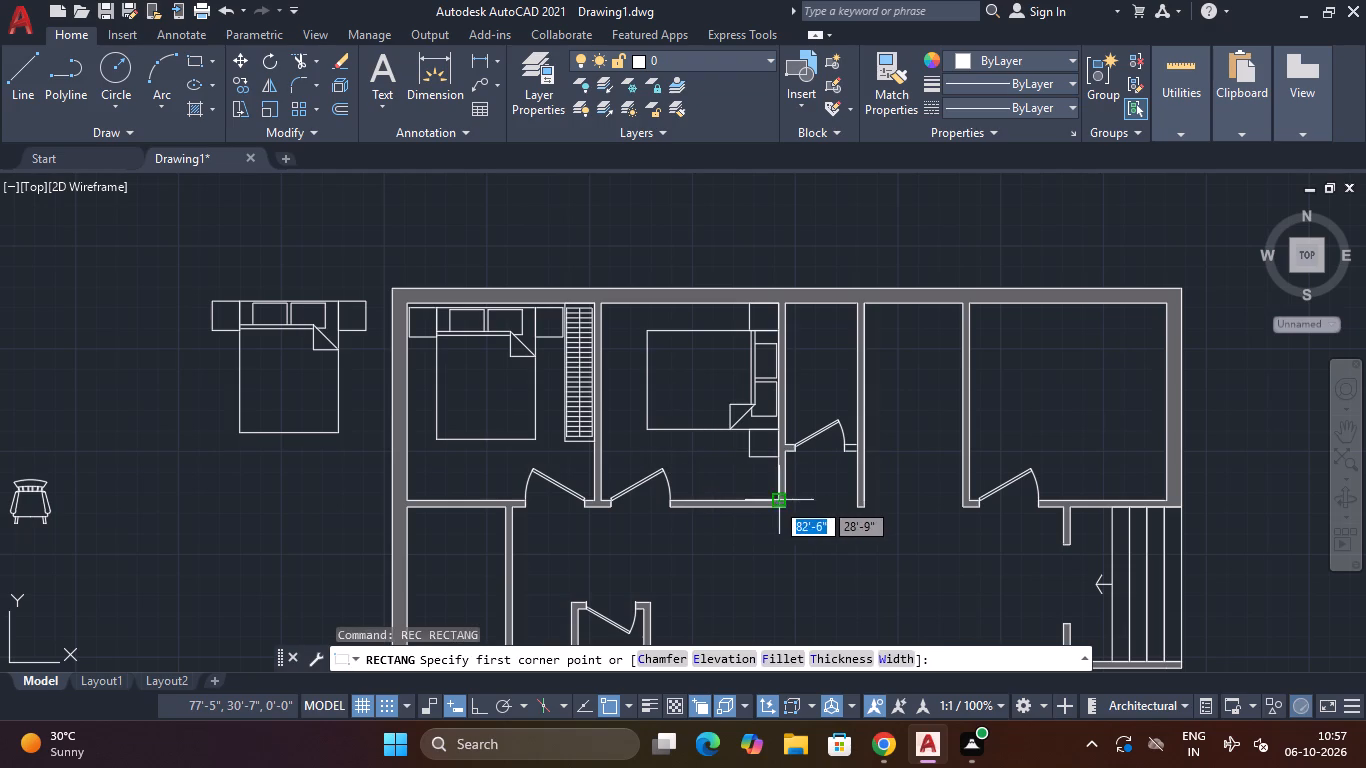
pyautogui.click(775, 501)
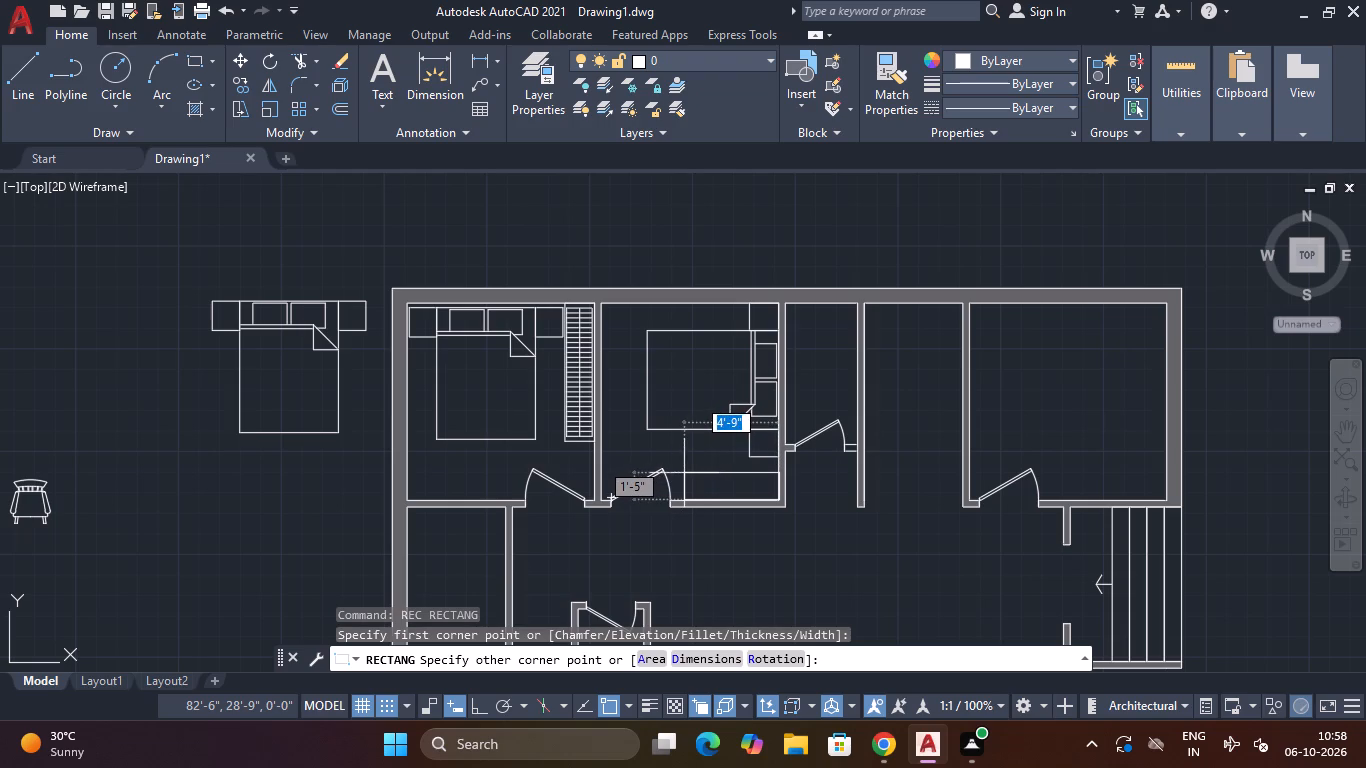
pyautogui.write("4'")
pyautogui.press('Tab')
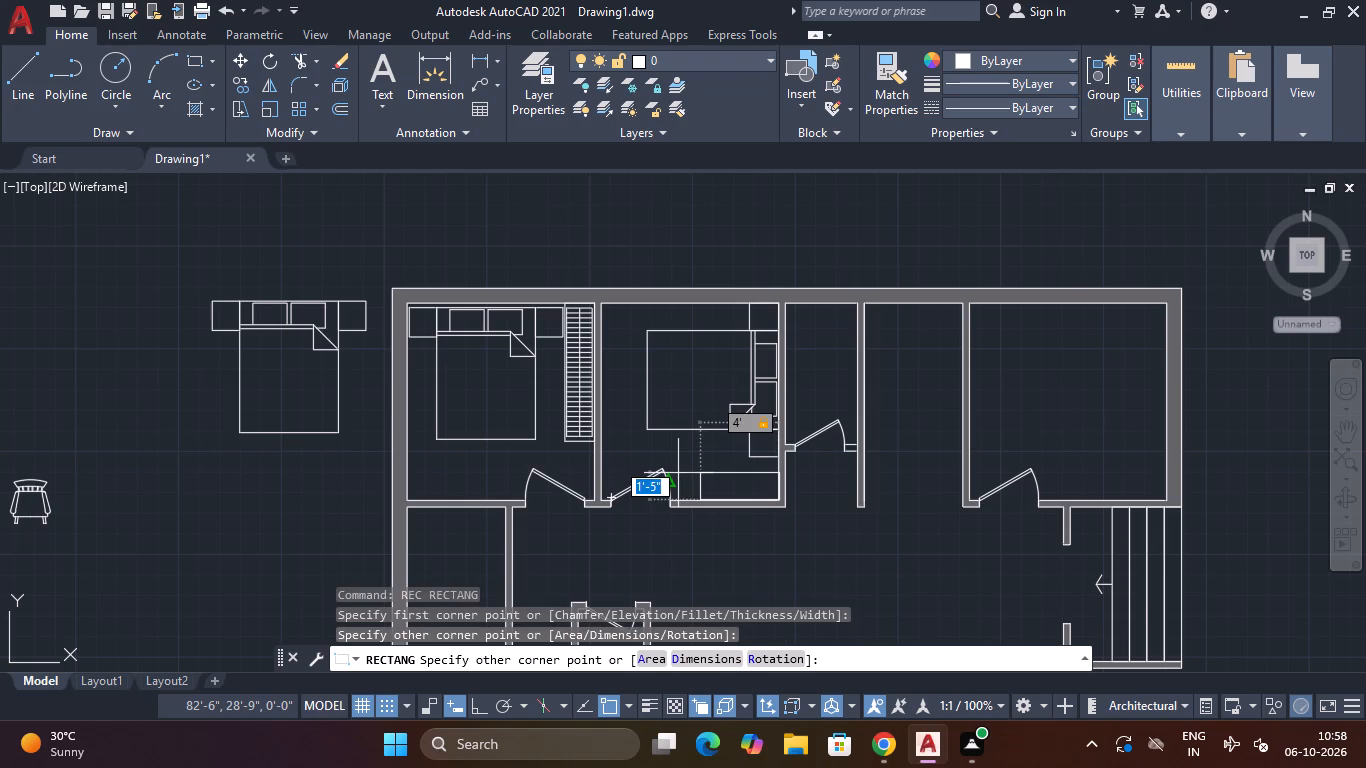
pyautogui.write("1'")
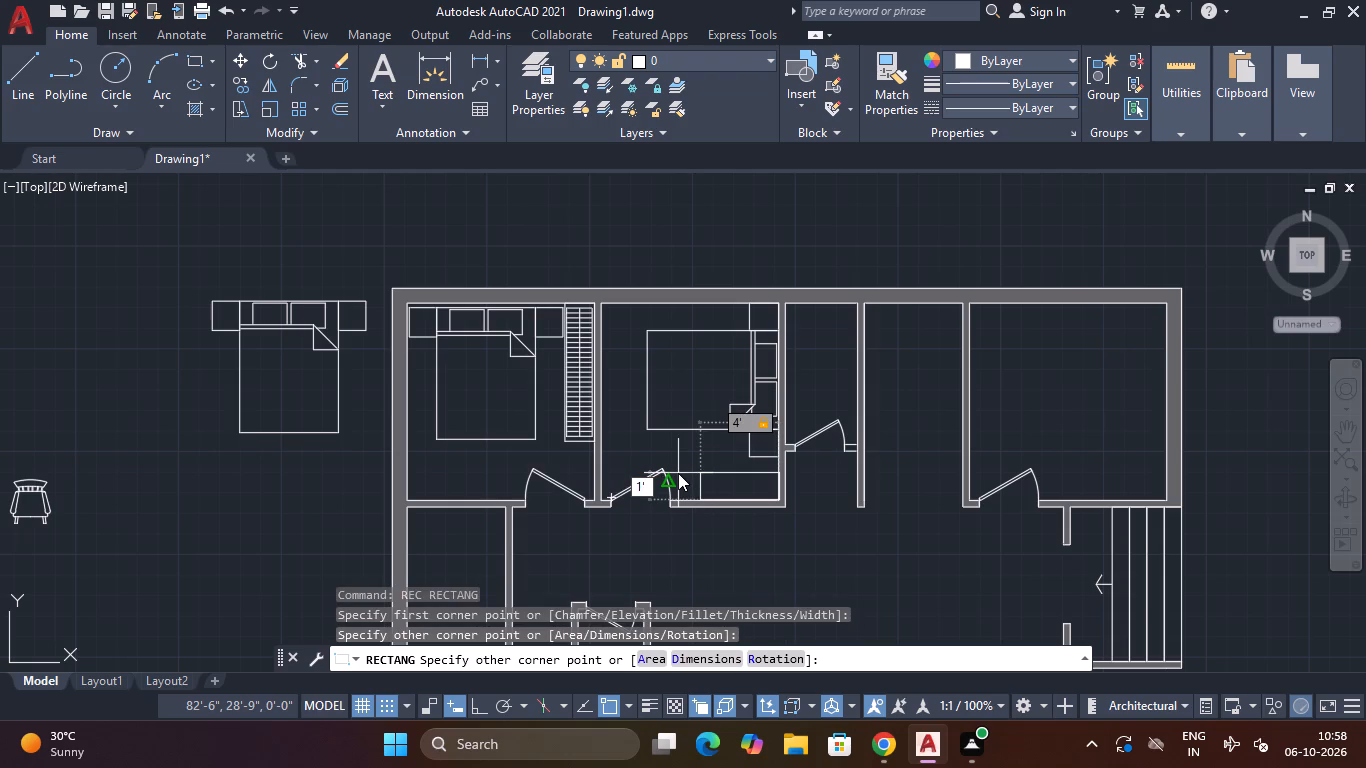
pyautogui.write('6"')
pyautogui.press('Return')
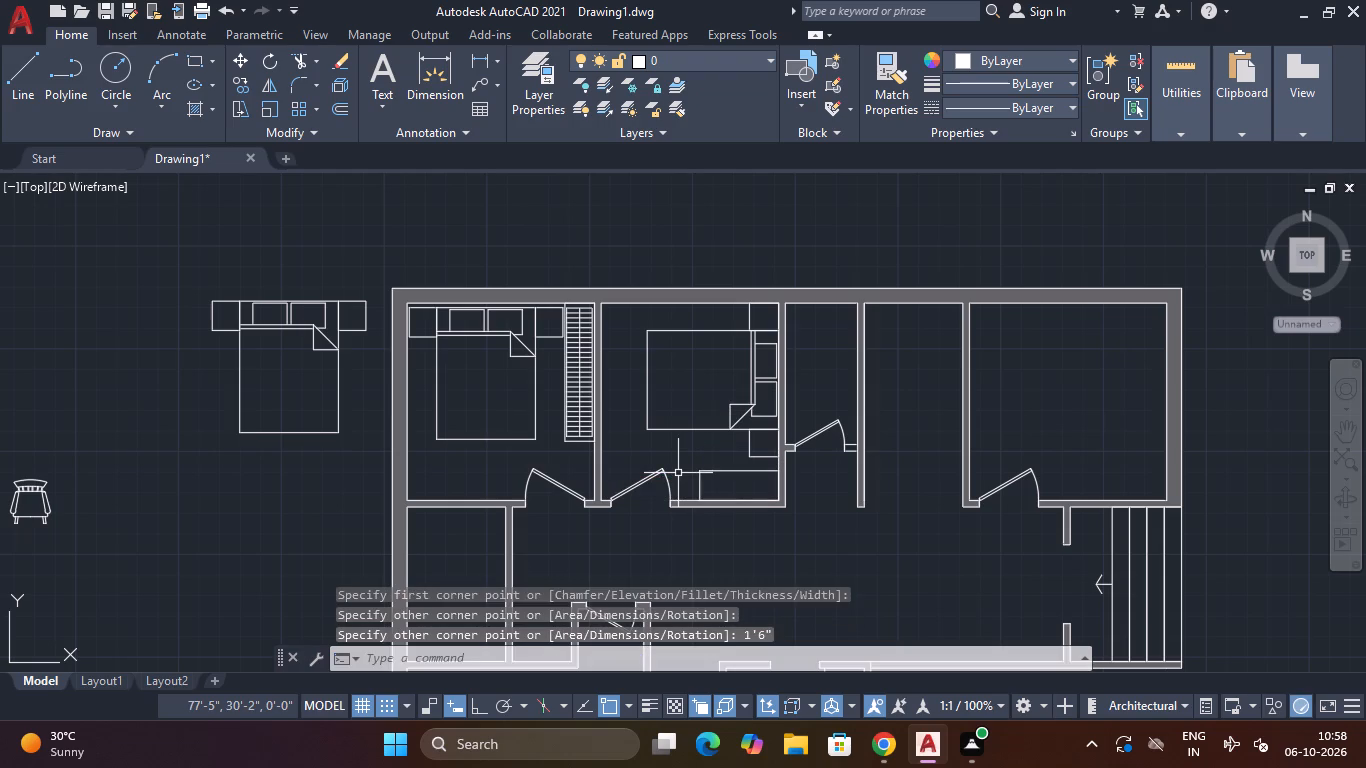
pyautogui.scroll(2, 710, 468)
pyautogui.moveTo(730, 513); pyautogui.dragTo(696, 415, button='middle')
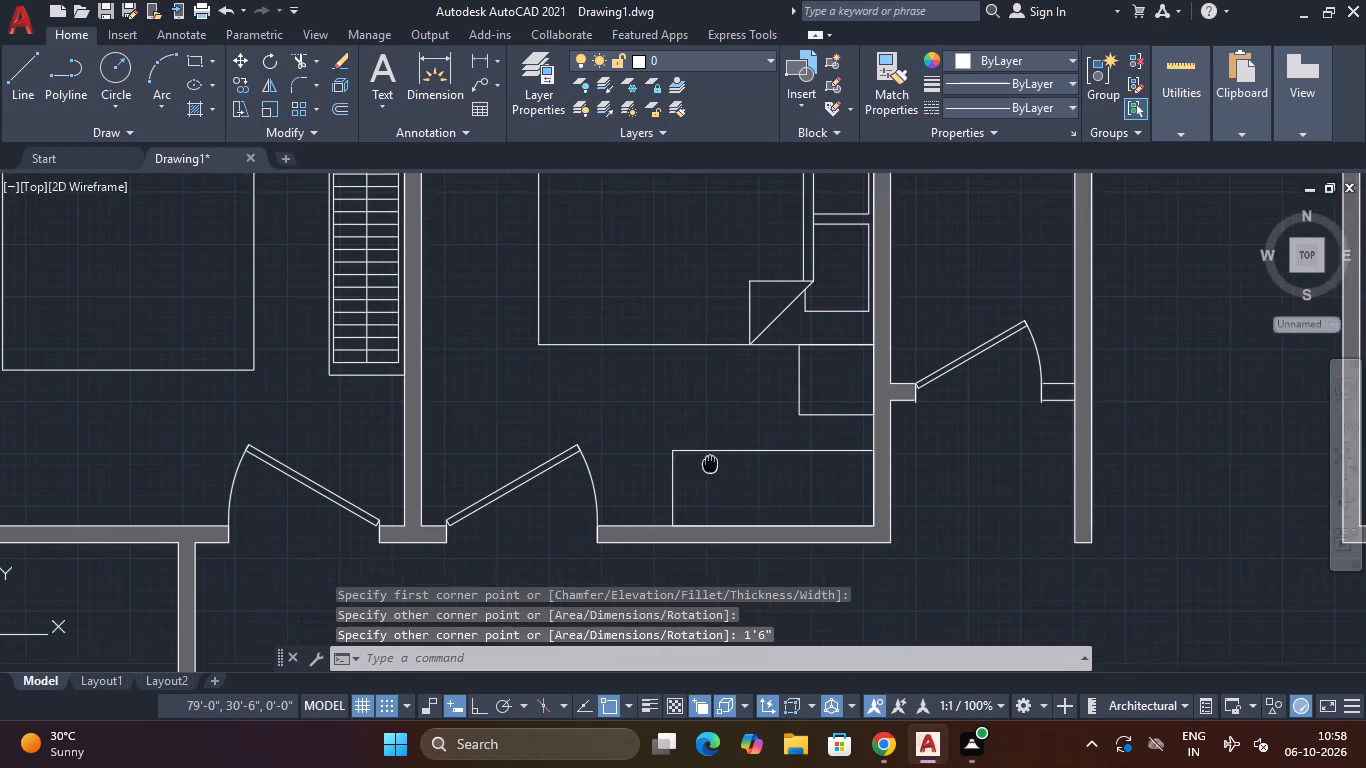
pyautogui.moveTo(696, 415); pyautogui.dragTo(696, 413, button='middle')
pyautogui.press('Escape')
pyautogui.press('Escape')
pyautogui.press('Escape')
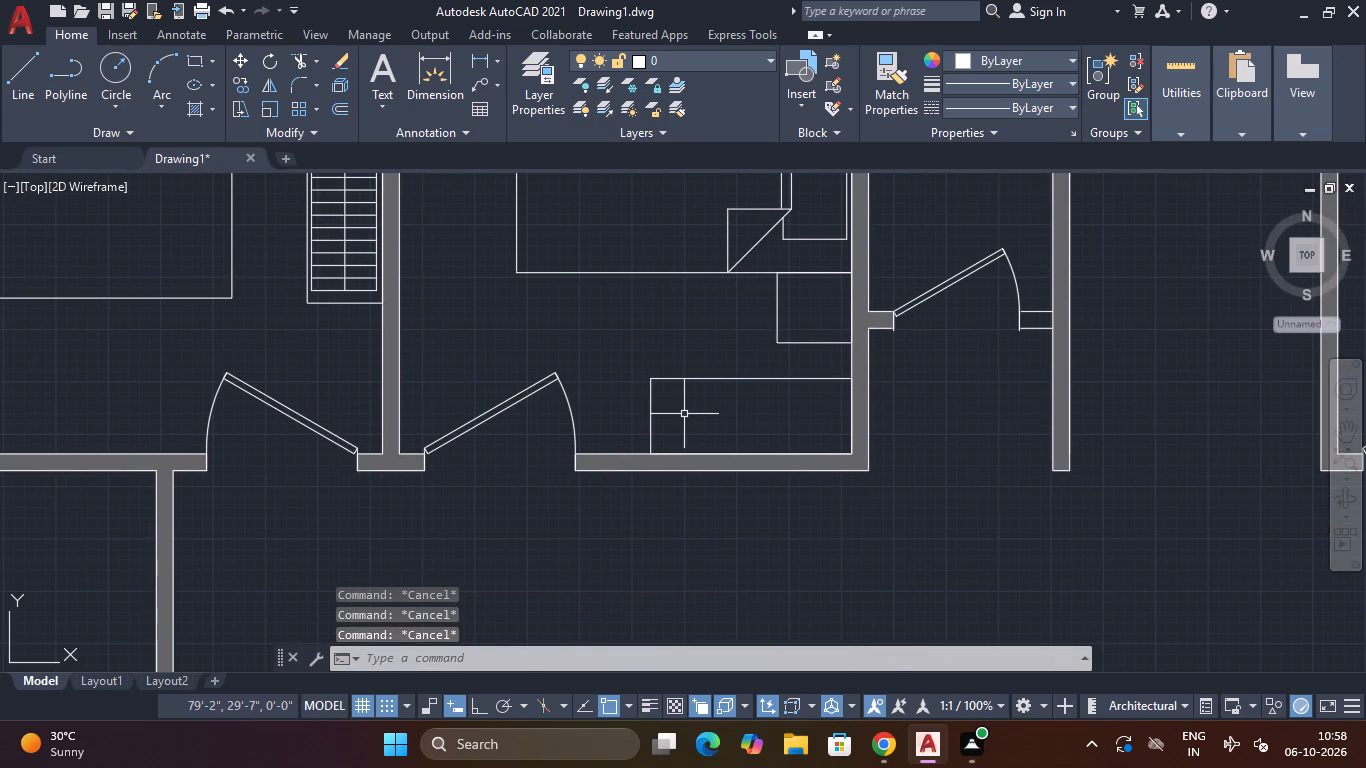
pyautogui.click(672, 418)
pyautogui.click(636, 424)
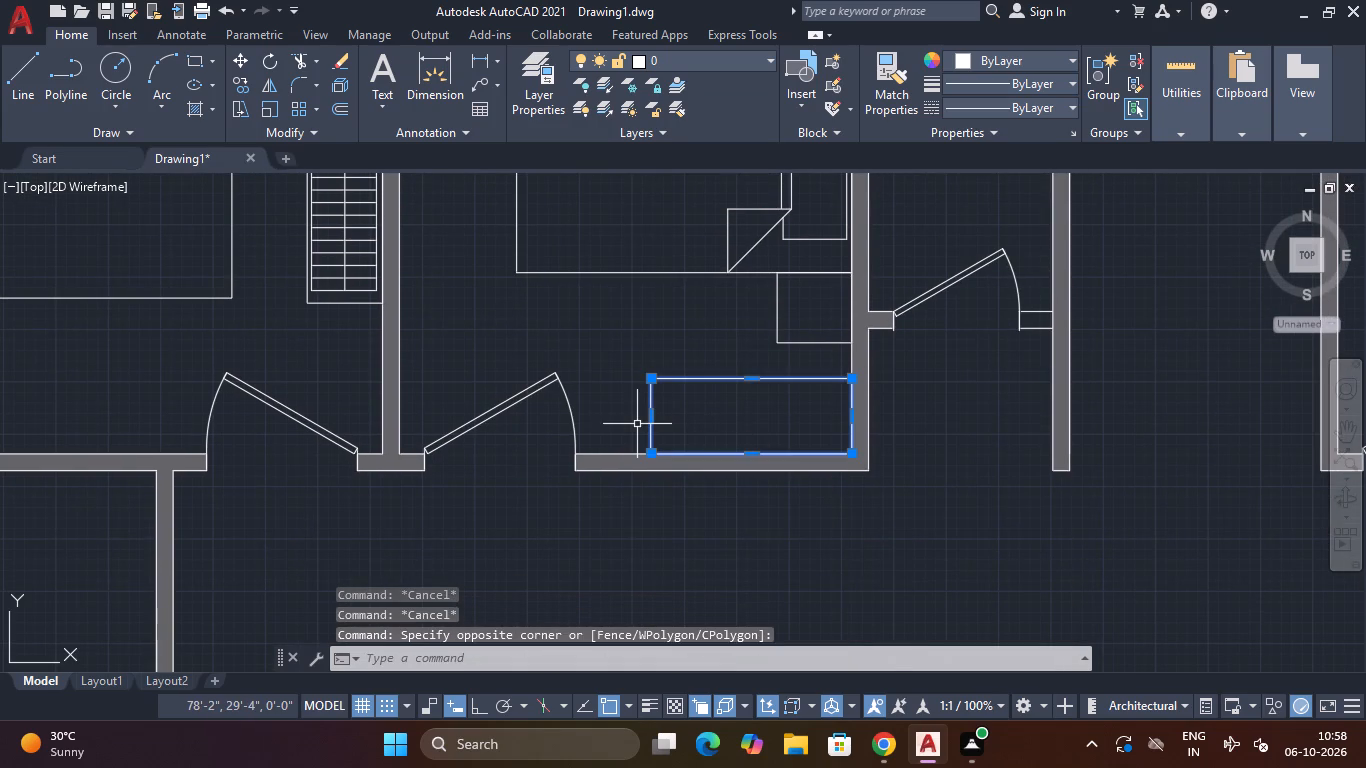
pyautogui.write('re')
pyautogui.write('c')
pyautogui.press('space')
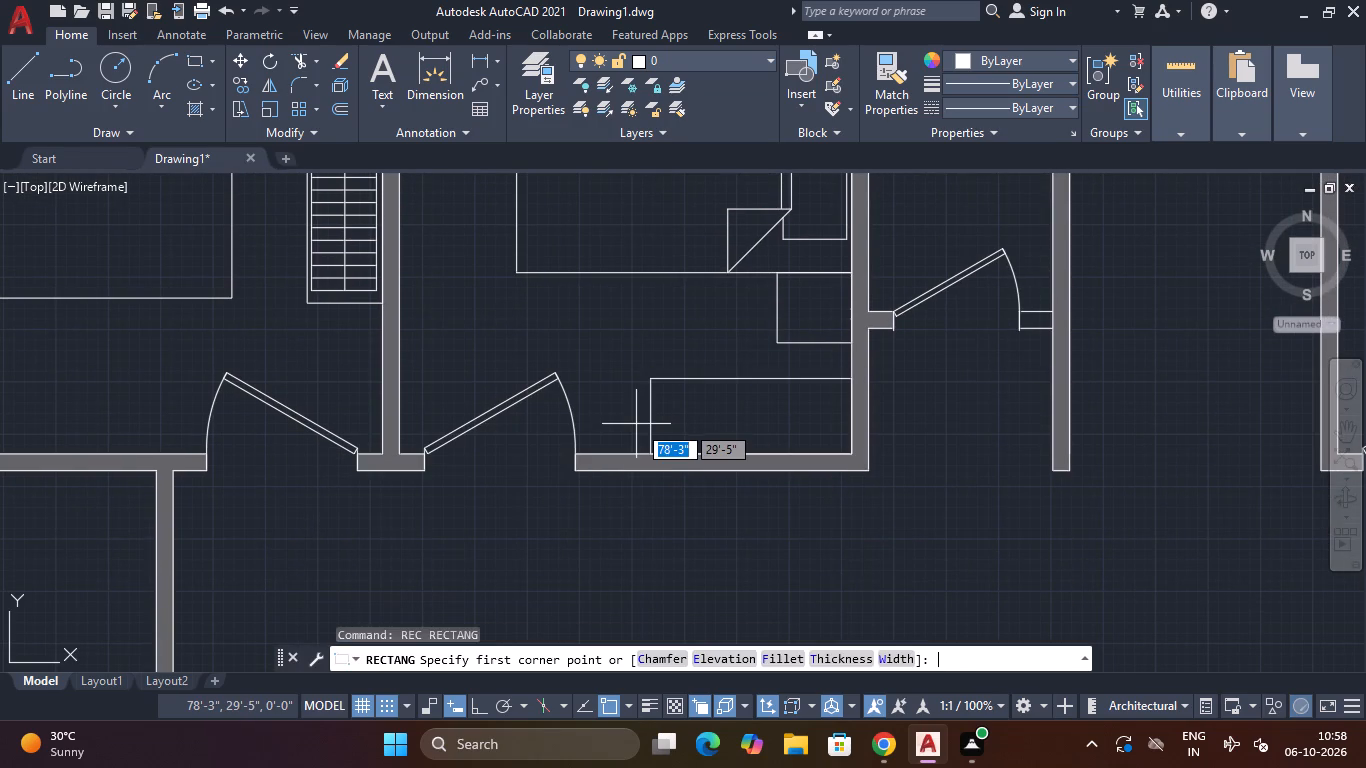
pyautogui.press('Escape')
# Explode the second bedroom's wardrobe rectangle into separate lines.
pyautogui.write('ex')
pyautogui.press('p')
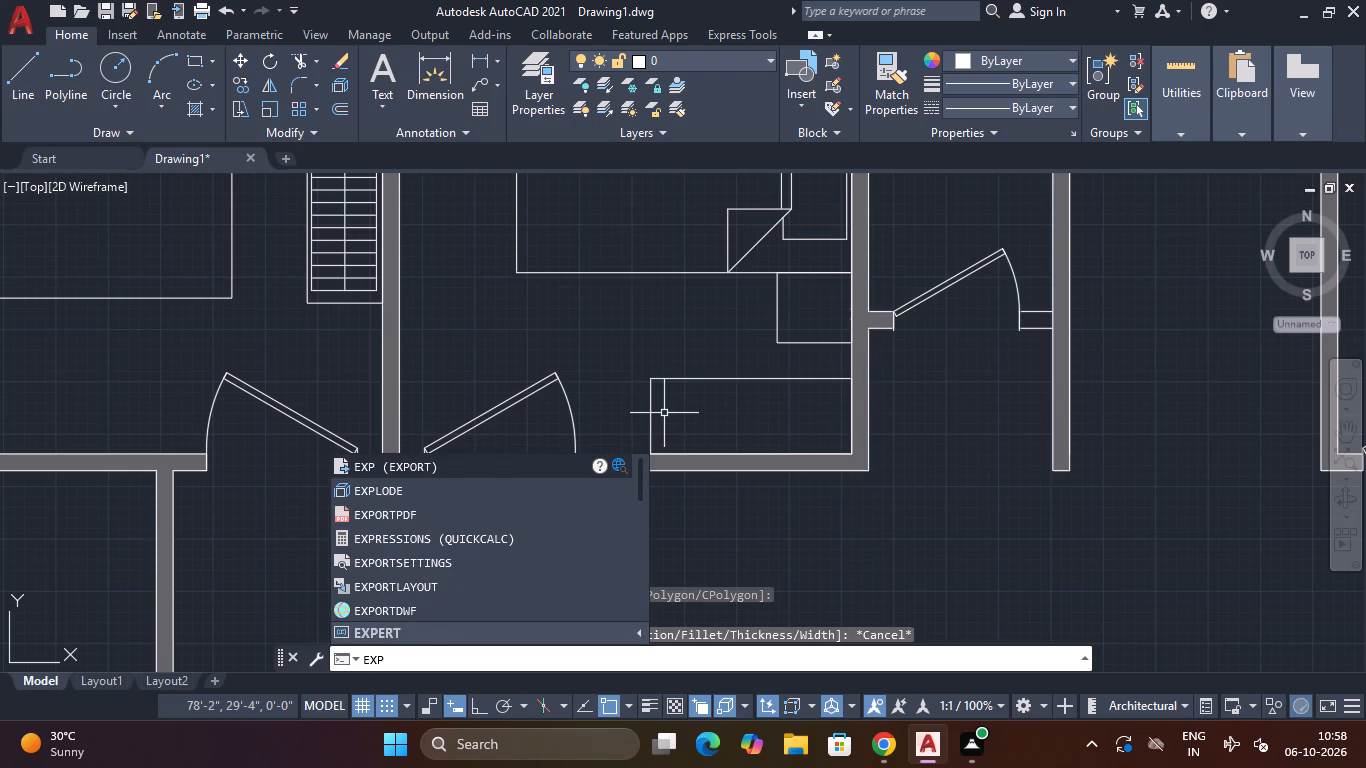
pyautogui.press('Down')
pyautogui.press('Return')
pyautogui.click(614, 404)
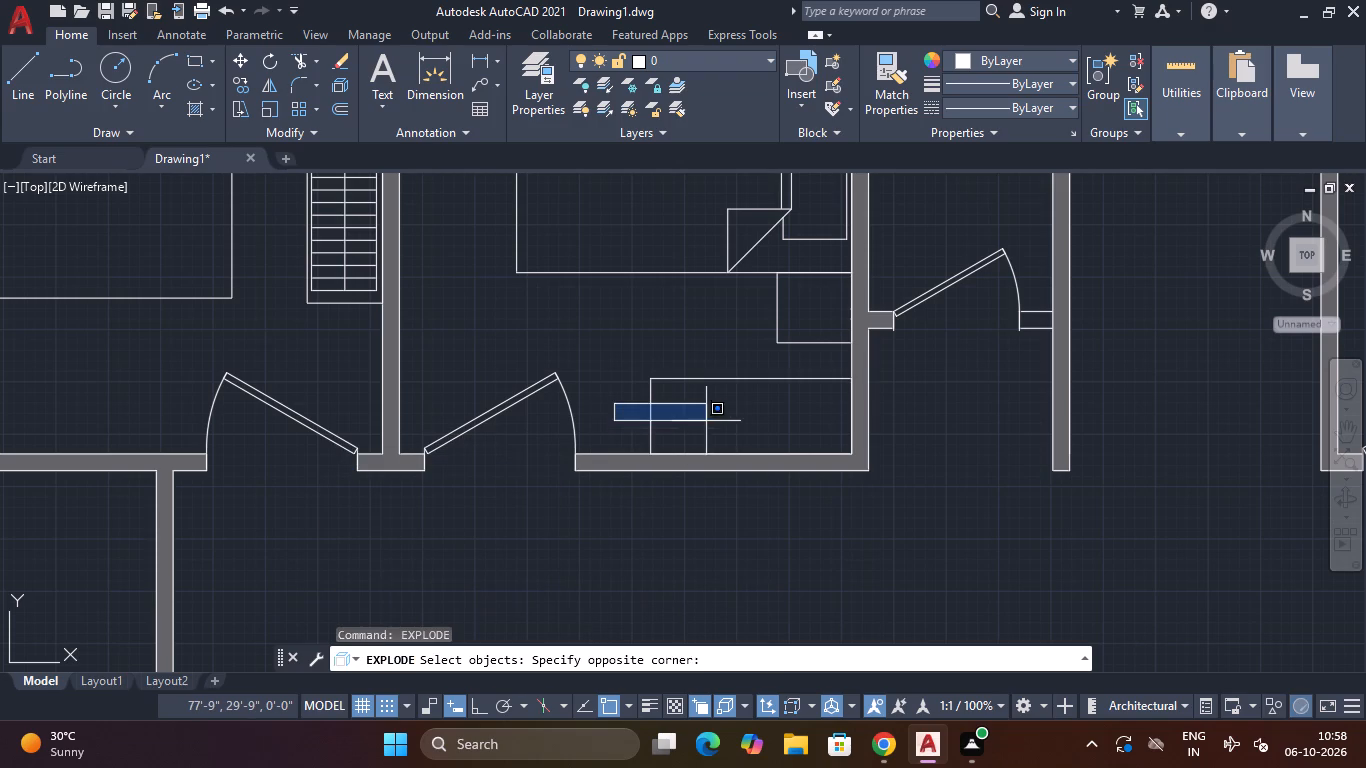
pyautogui.click(716, 419)
pyautogui.click(710, 403)
pyautogui.click(638, 437)
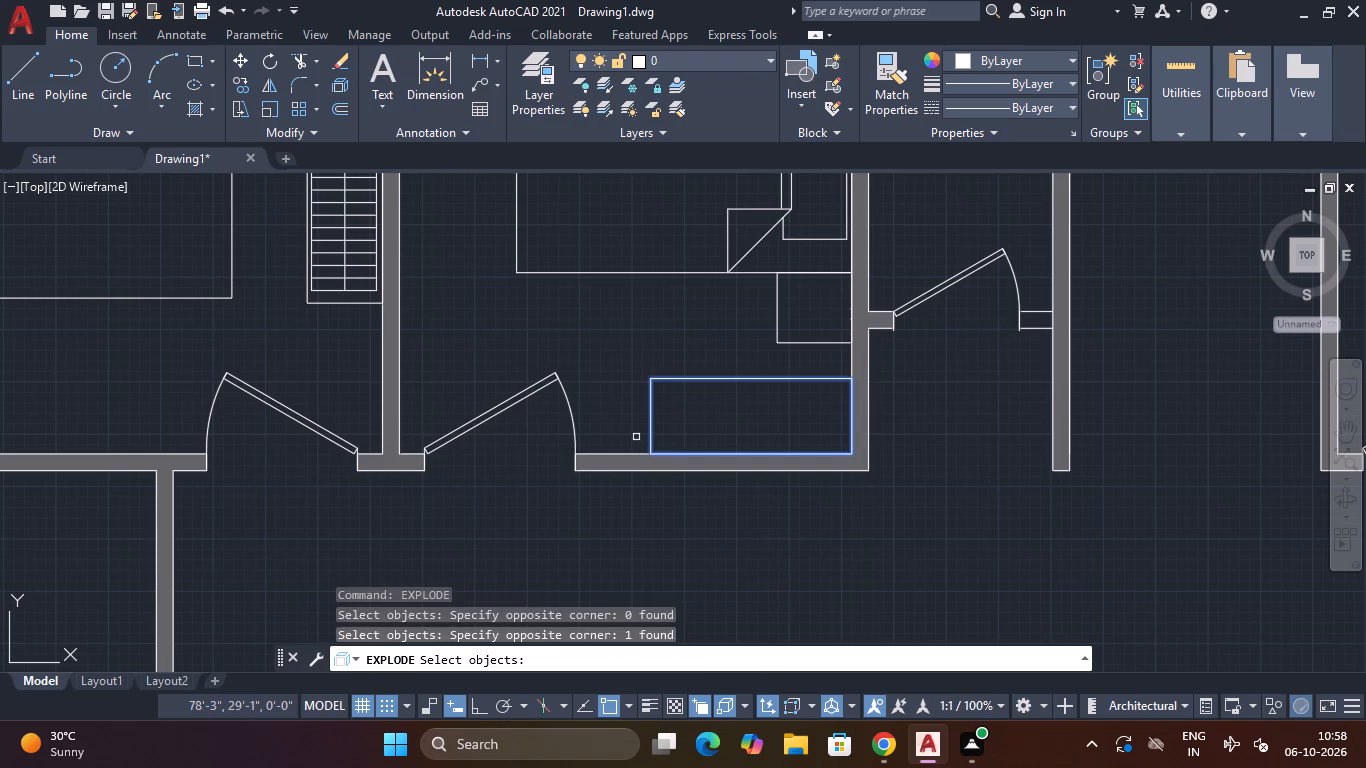
pyautogui.press('Return')
pyautogui.press('Escape')
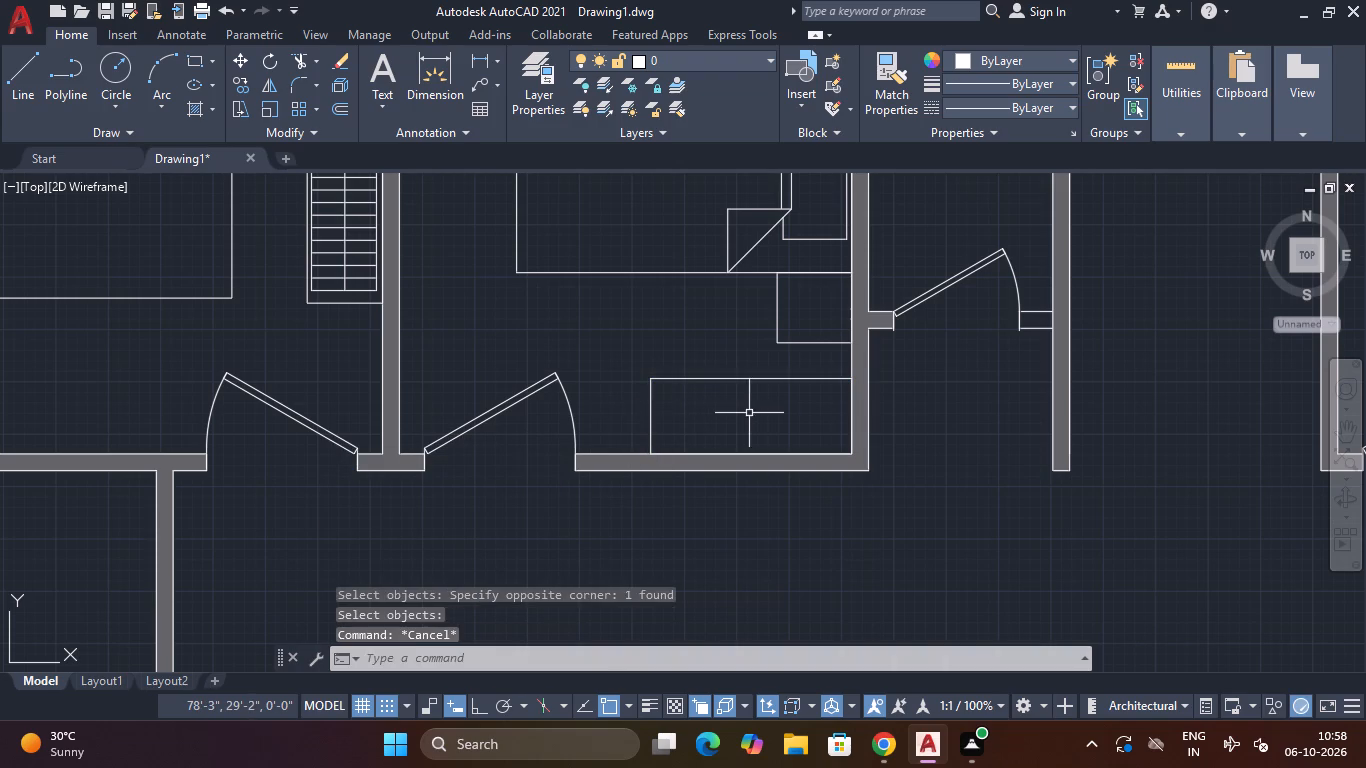
pyautogui.press('Escape')
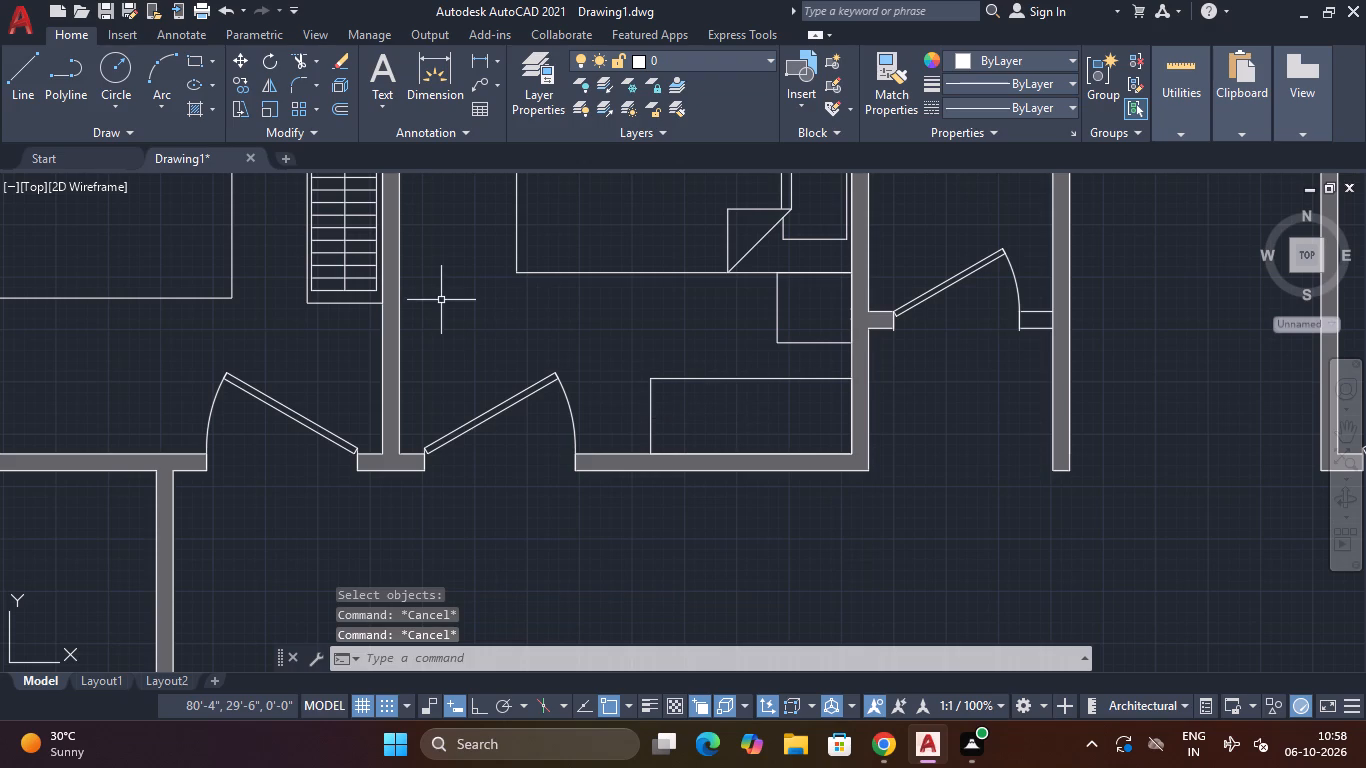
# Offset the second bedroom wardrobe's north edge 9" southward to form its horizontal centre line.
pyautogui.moveTo(439, 300); pyautogui.dragTo(480, 437, button='middle')
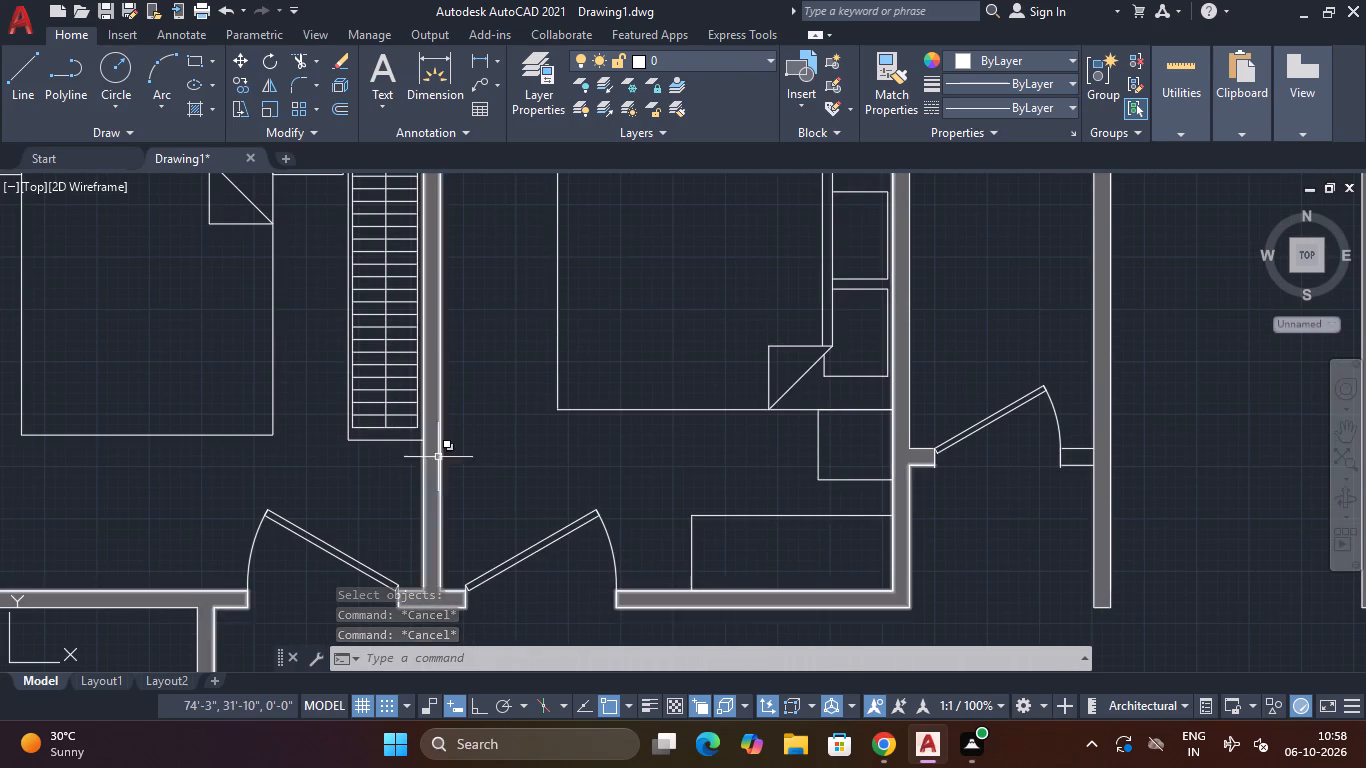
pyautogui.scroll(1, 809, 558)
pyautogui.moveTo(809, 558); pyautogui.dragTo(807, 530, button='middle')
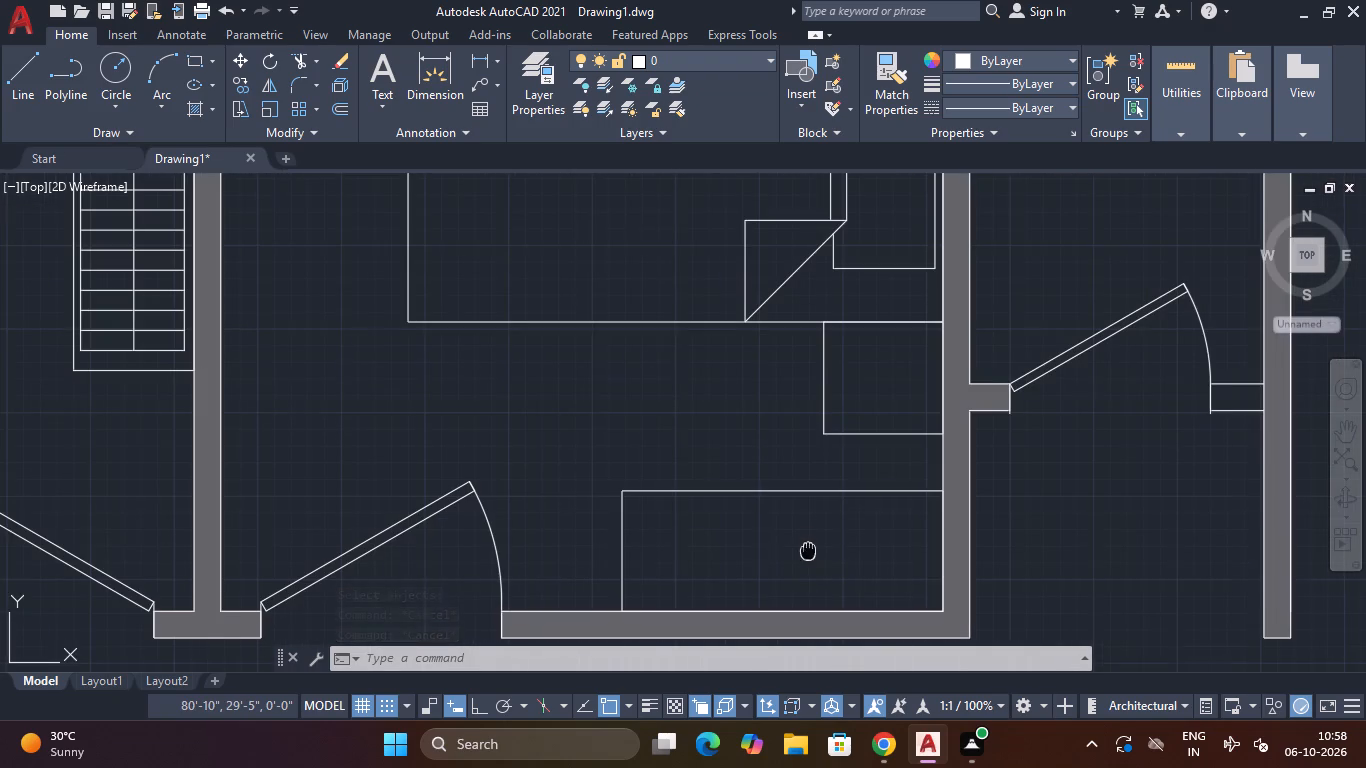
pyautogui.moveTo(807, 530); pyautogui.dragTo(799, 470, button='middle')
pyautogui.press('Escape')
pyautogui.press('Escape')
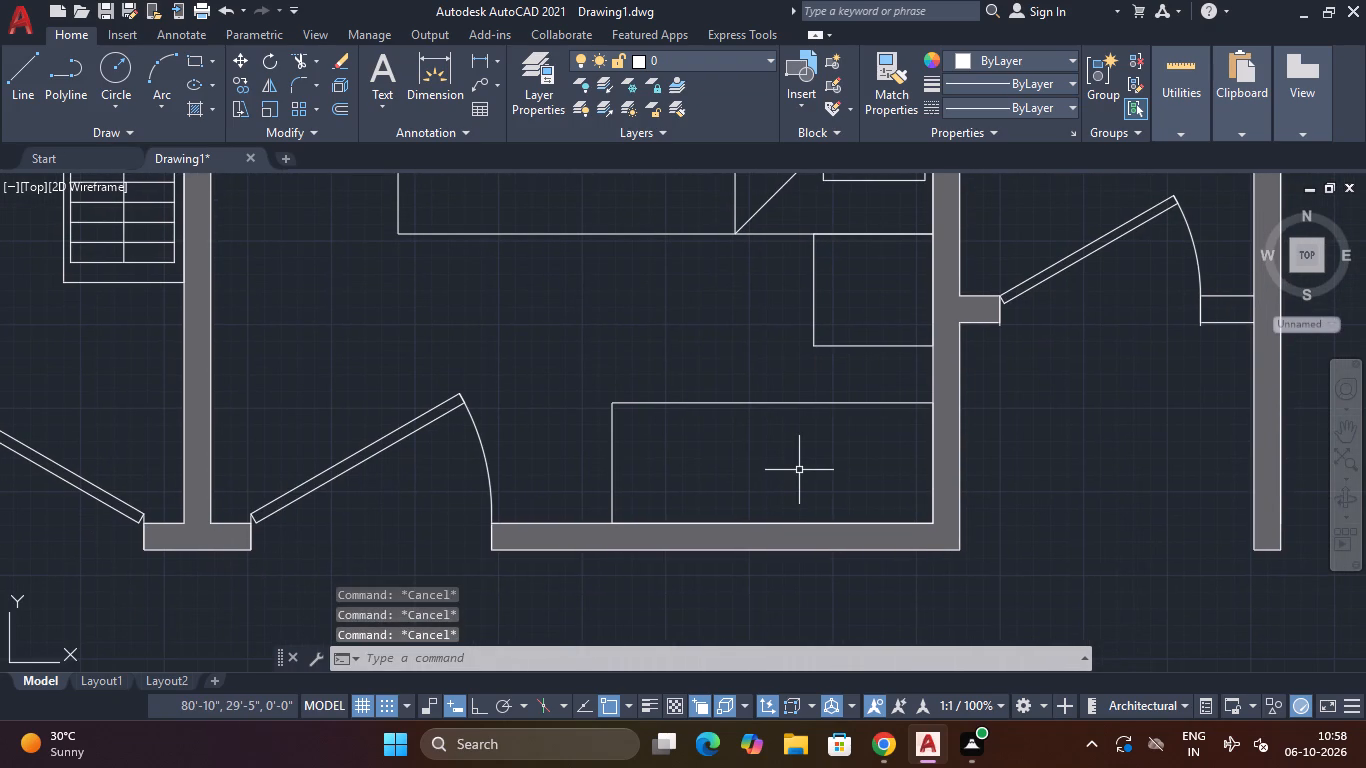
pyautogui.write('o')
pyautogui.press('space')
pyautogui.write('9"')
pyautogui.press('Return')
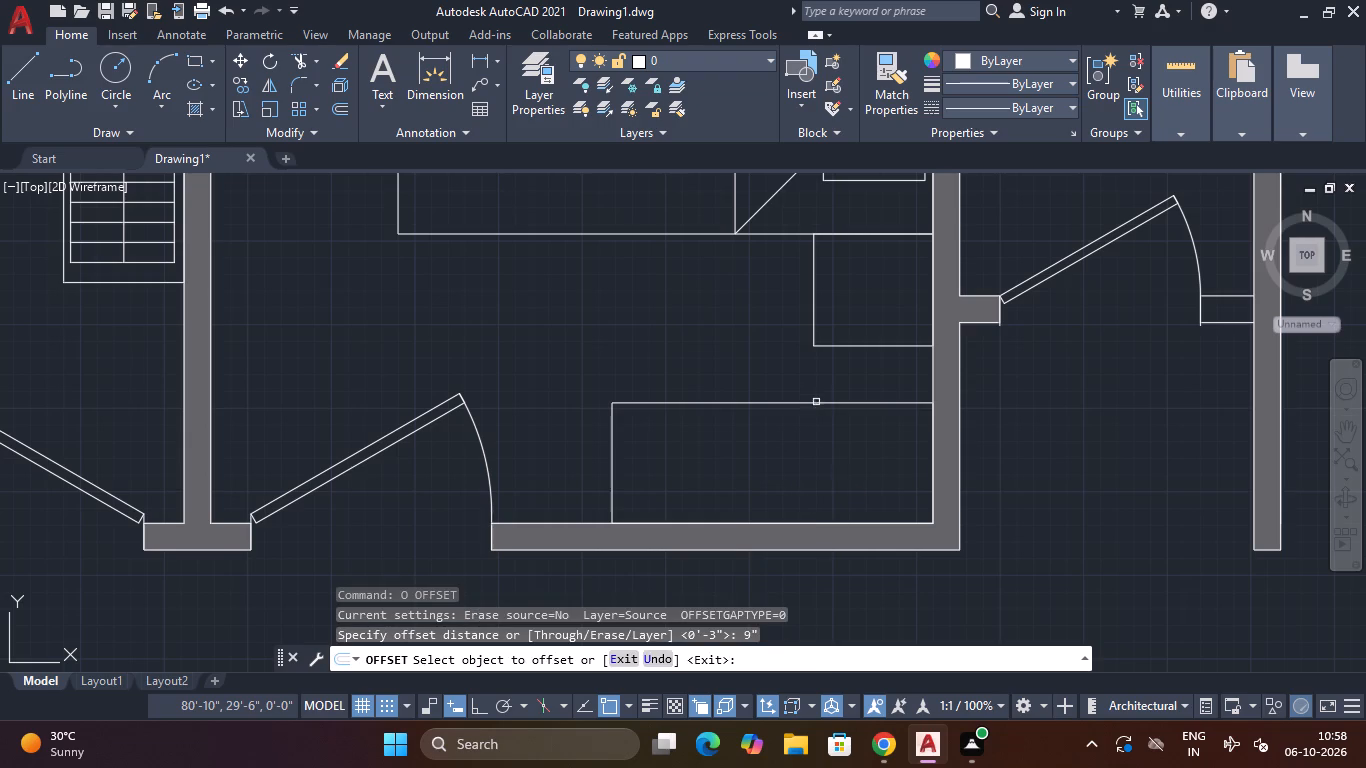
pyautogui.click(816, 405)
pyautogui.click(816, 462)
pyautogui.press('Escape')
pyautogui.press('Escape')
pyautogui.press('Escape')
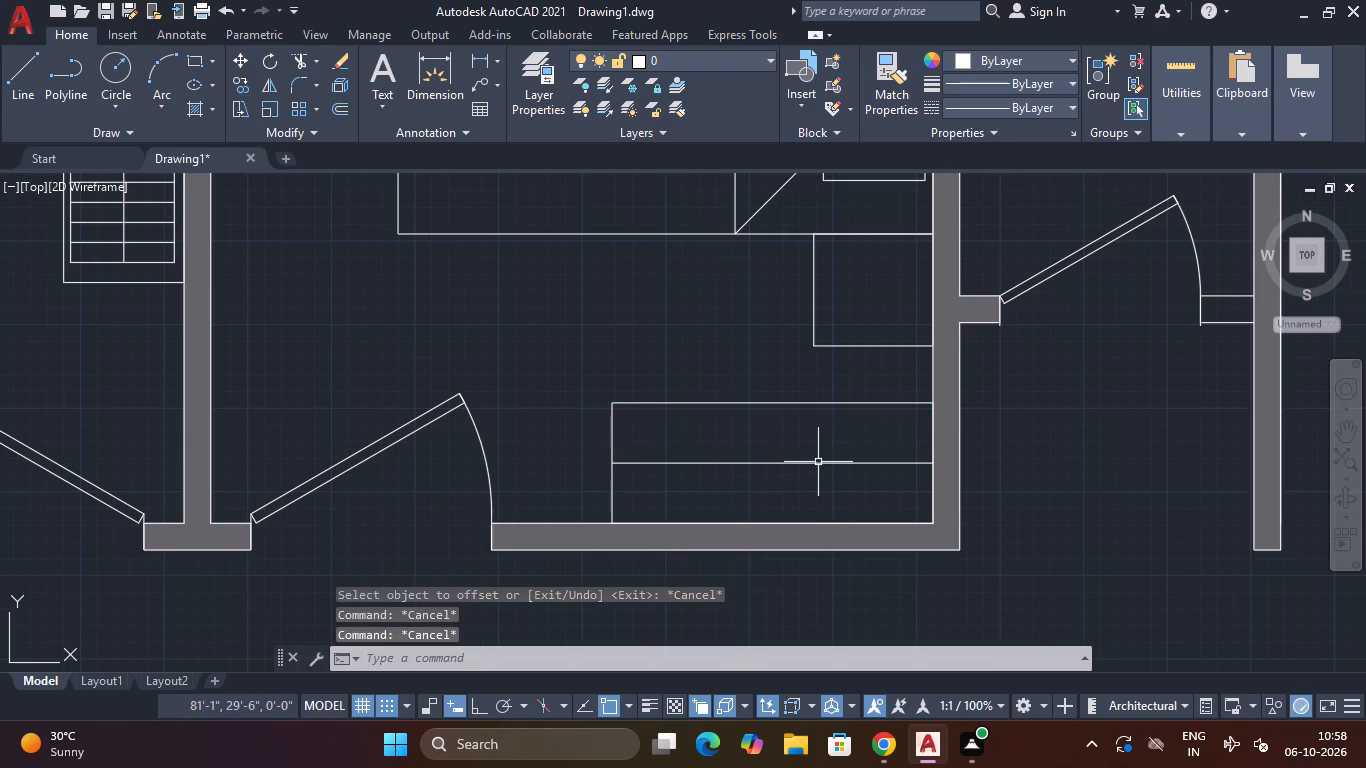
# Offset the second bedroom wardrobe's west edge repeatedly eastward at 3" spacing until the vertical lines fill it to the east wall.
pyautogui.write('o')
pyautogui.press('space')
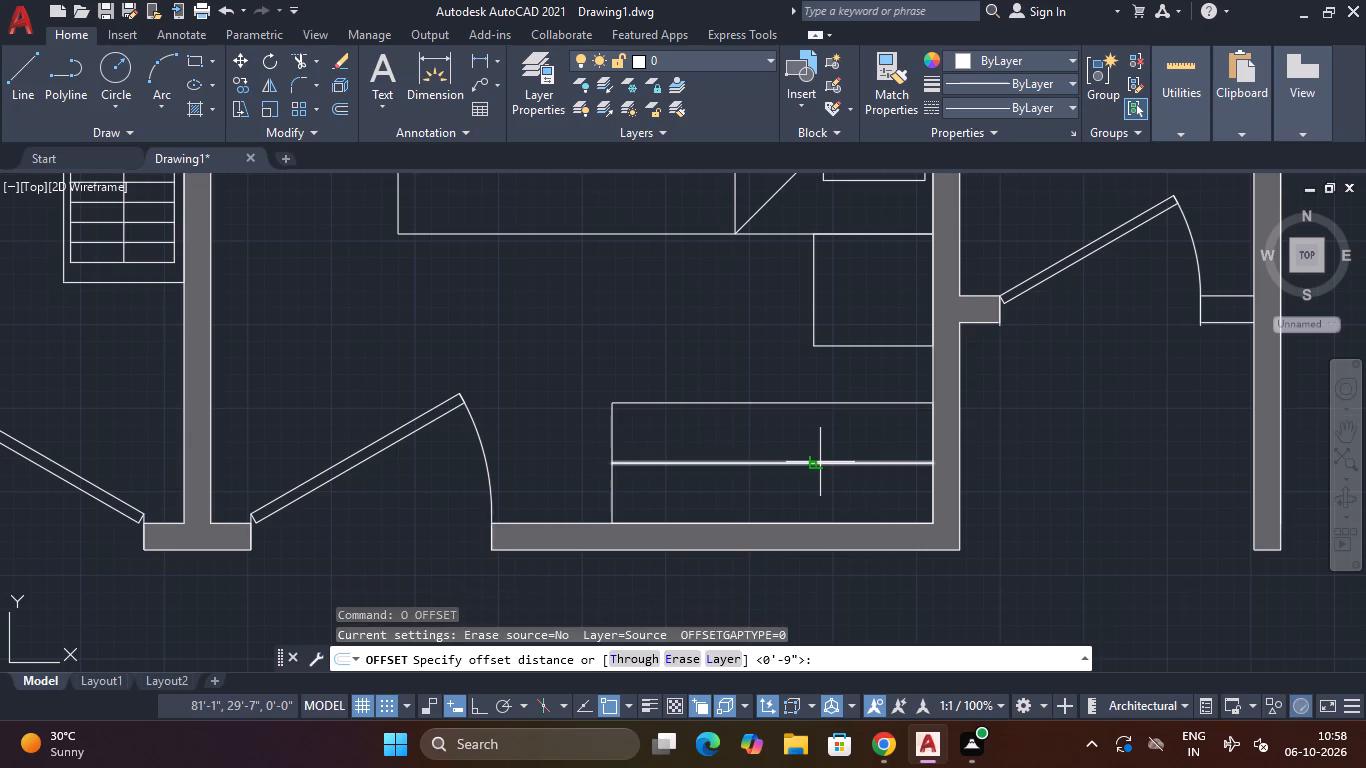
pyautogui.write('3"')
pyautogui.press('Return')
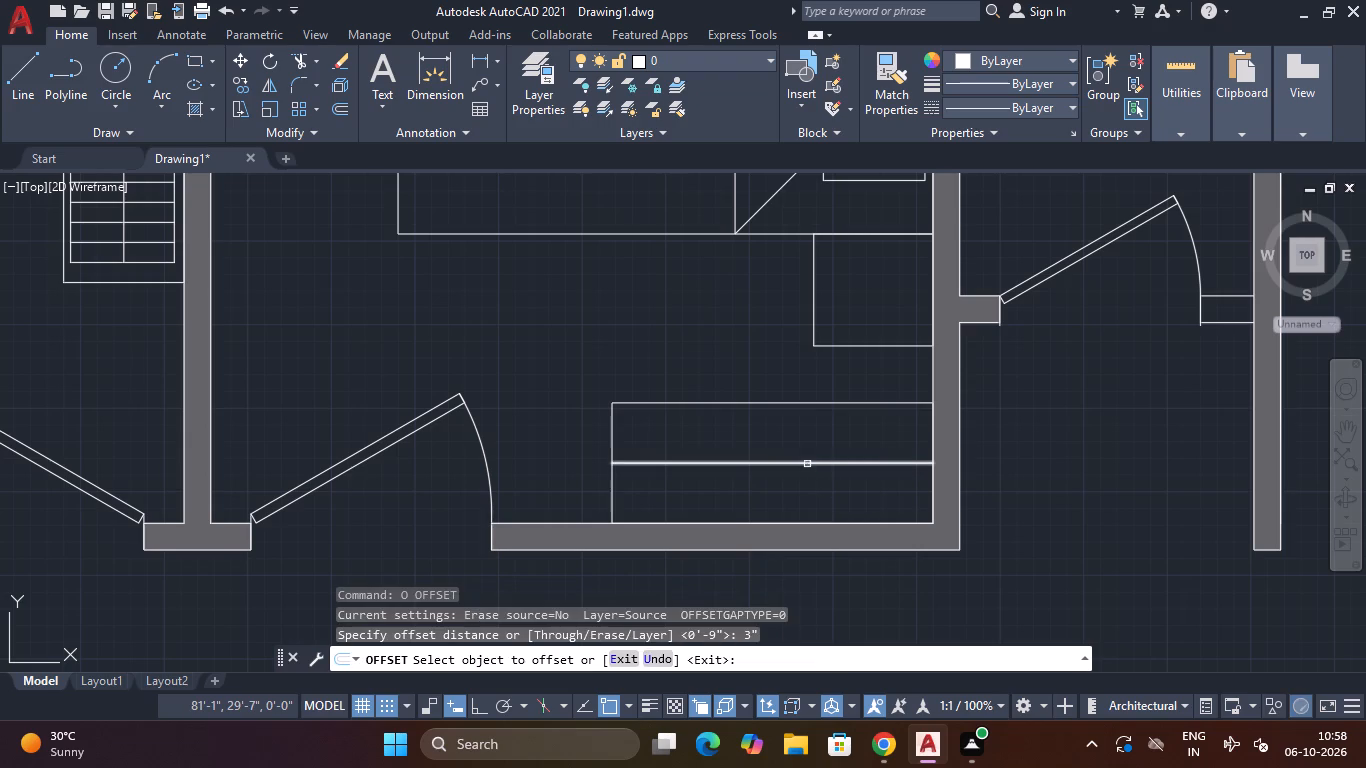
pyautogui.click(612, 450)
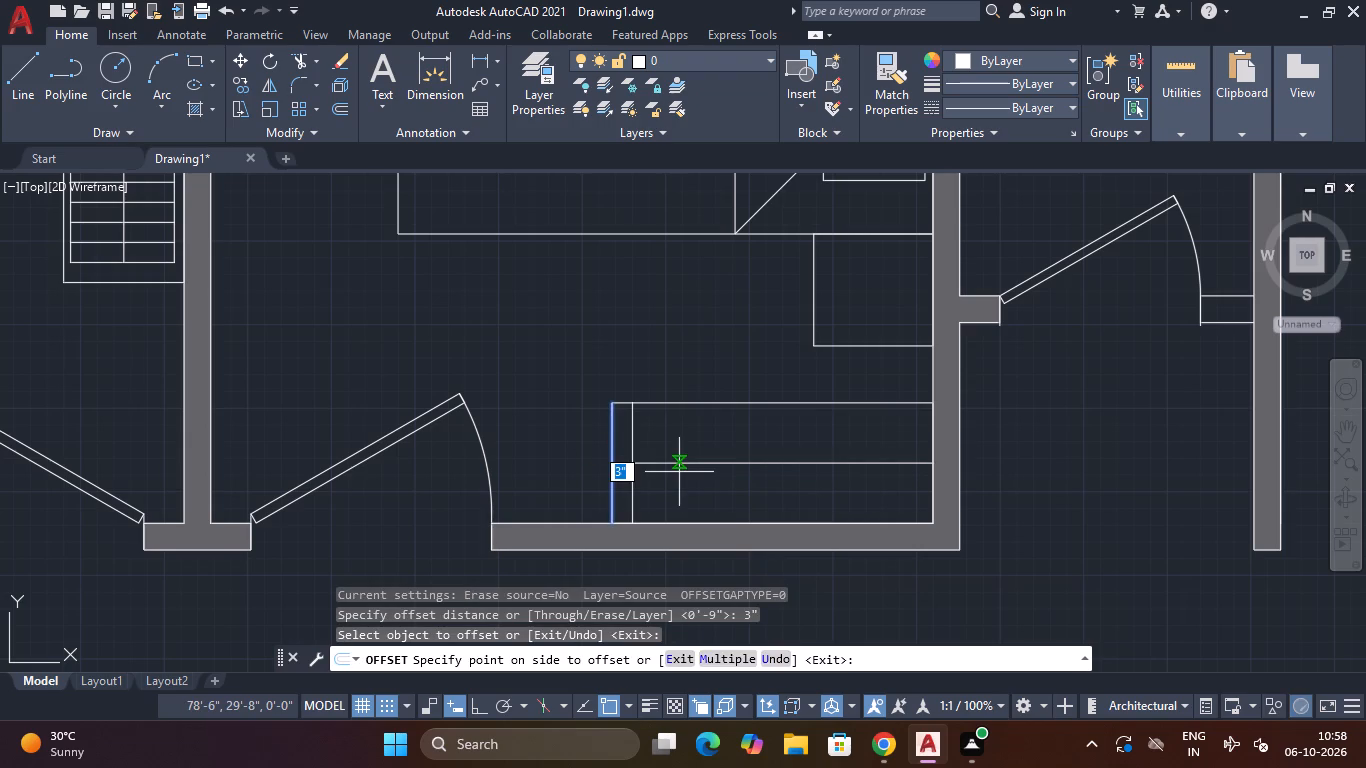
pyautogui.write('m')
pyautogui.press('space')
pyautogui.click(686, 471)
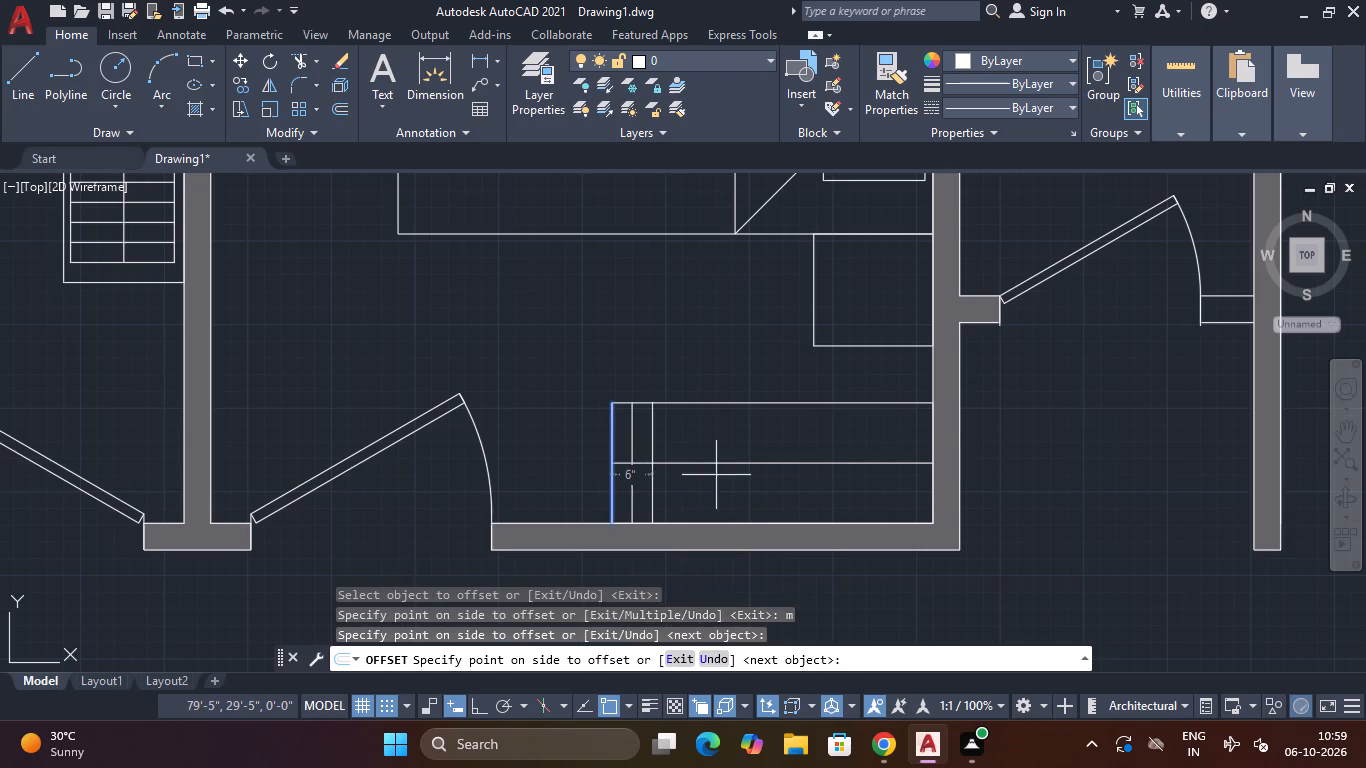
pyautogui.click(715, 476)
pyautogui.click(737, 475)
pyautogui.click(769, 476)
pyautogui.click(800, 478)
pyautogui.click(835, 478)
pyautogui.click(871, 478)
pyautogui.click(889, 478)
pyautogui.click(904, 479)
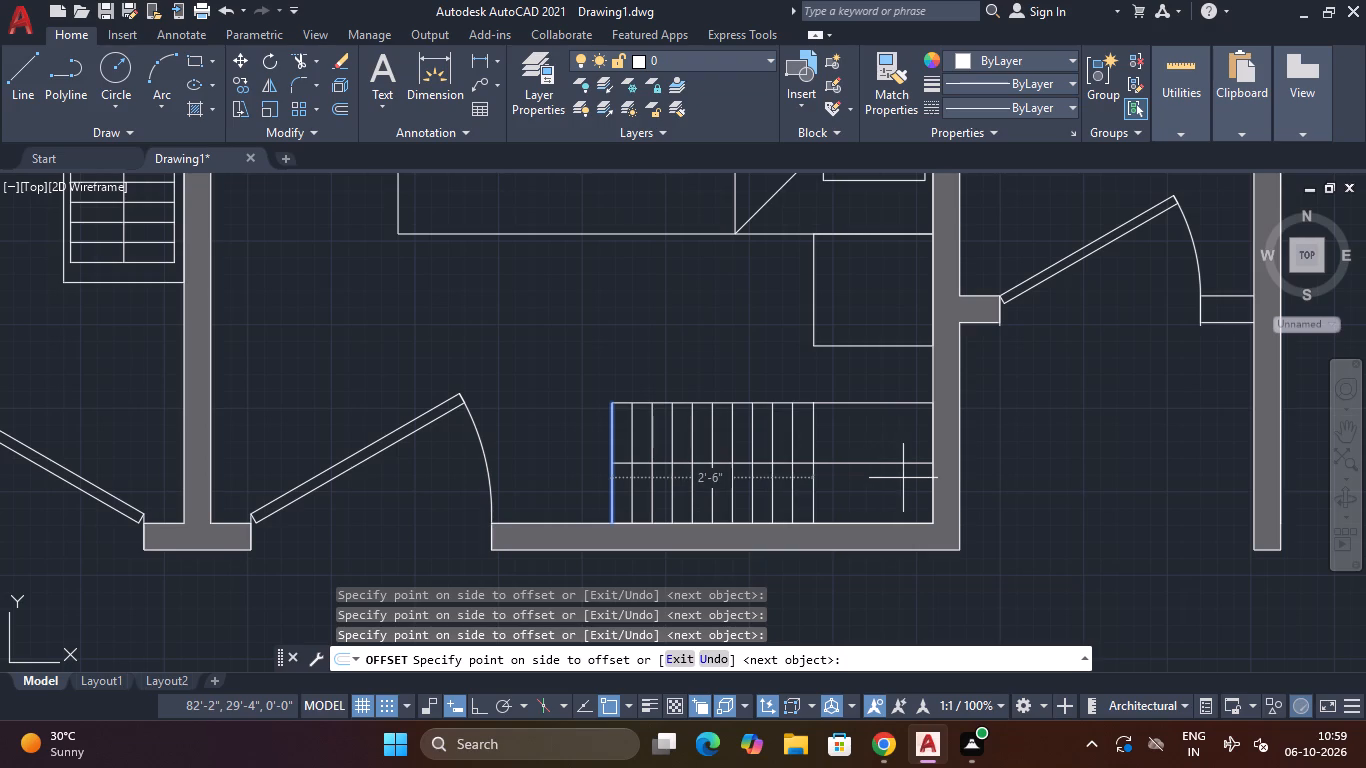
pyautogui.click(911, 483)
pyautogui.moveTo(911, 483); pyautogui.dragTo(881, 487)
pyautogui.click(900, 487)
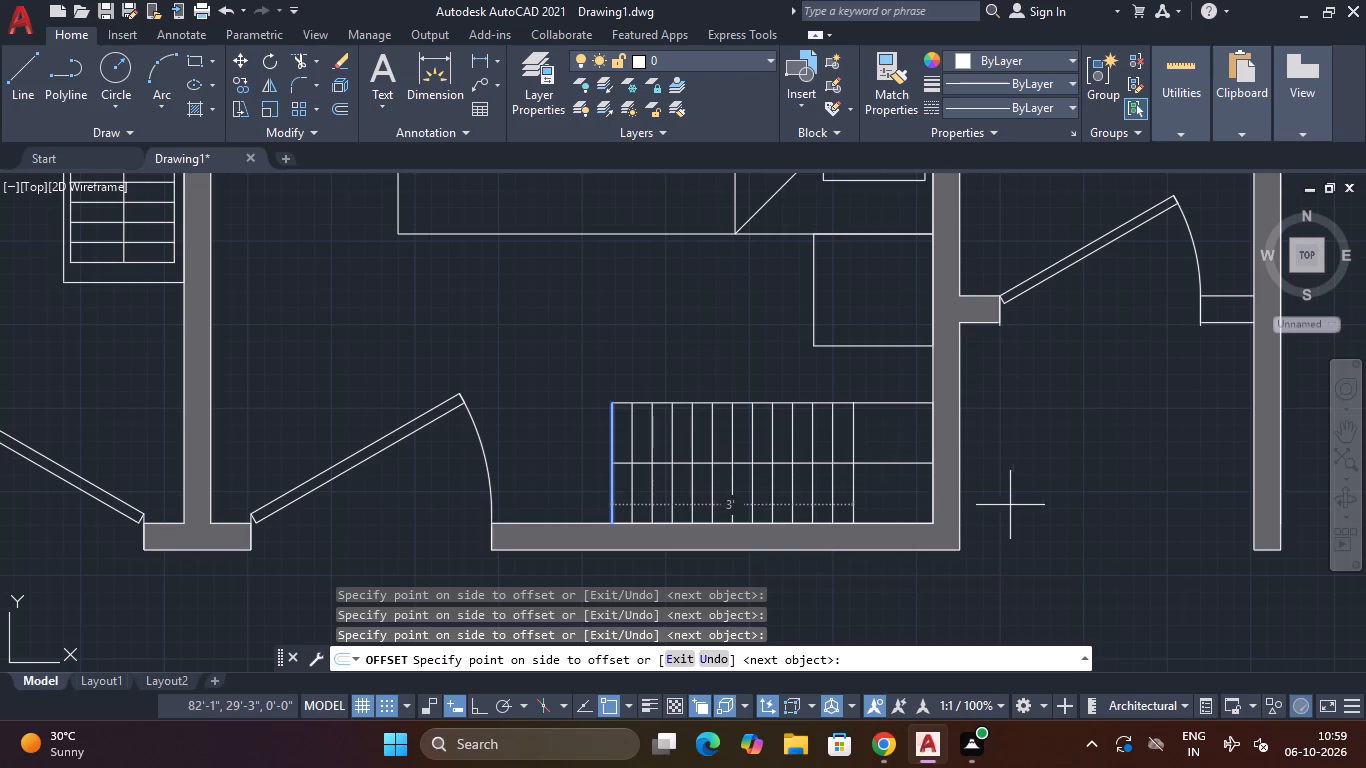
pyautogui.click(1036, 496)
pyautogui.doubleClick(1045, 490)
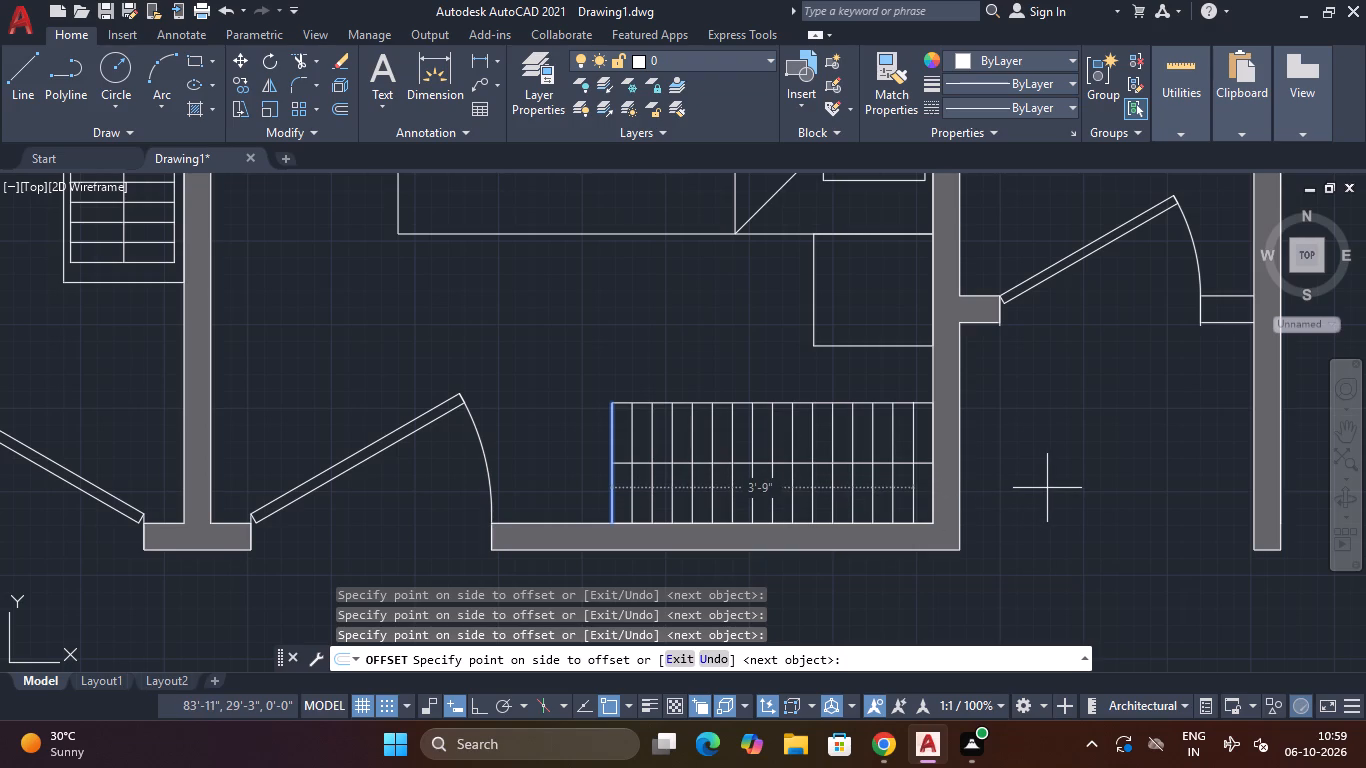
pyautogui.moveTo(1046, 488); pyautogui.dragTo(998, 494, button='middle')
pyautogui.click(996, 495)
pyautogui.press('Escape')
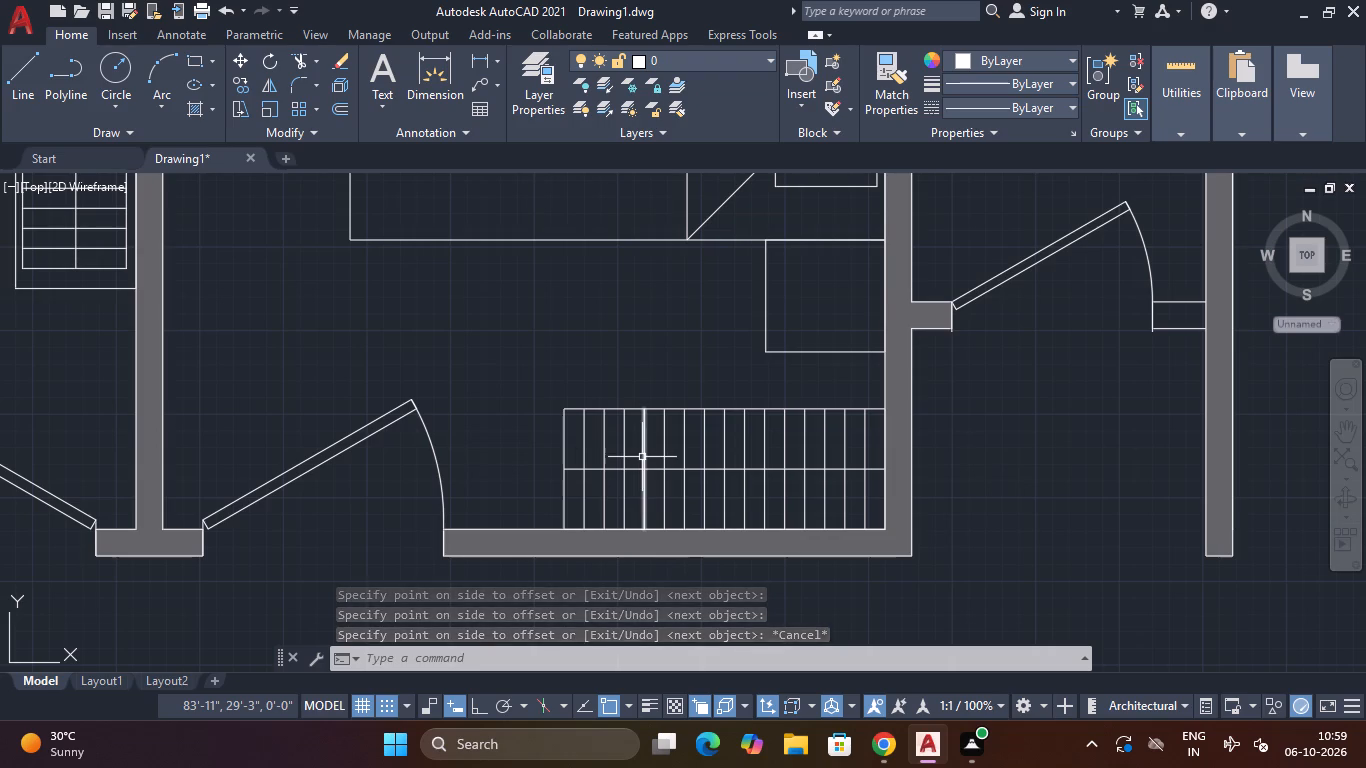
# Draw a line just inside the wardrobe's north edge, running from its west edge to the east wall.
pyautogui.write('l')
pyautogui.press('space')
pyautogui.scroll(3, 587, 436)
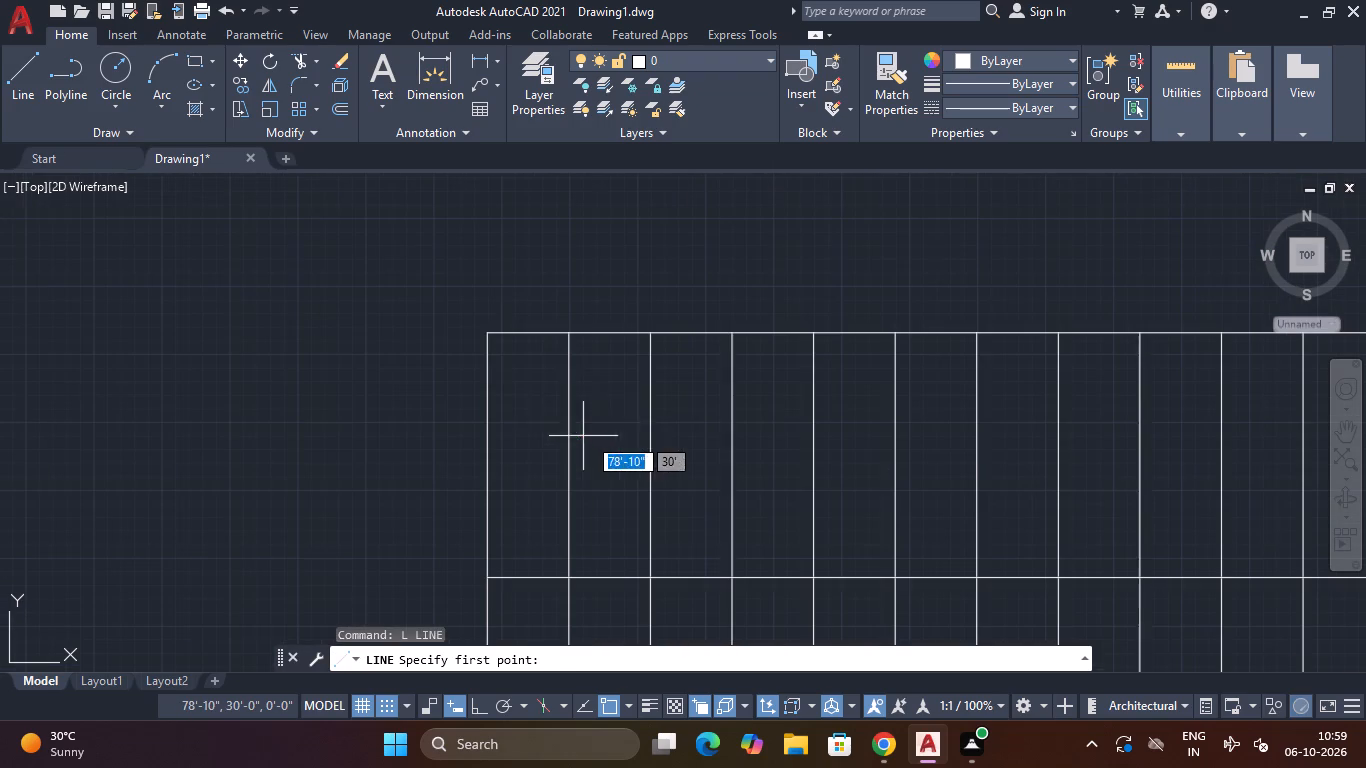
pyautogui.click(488, 354)
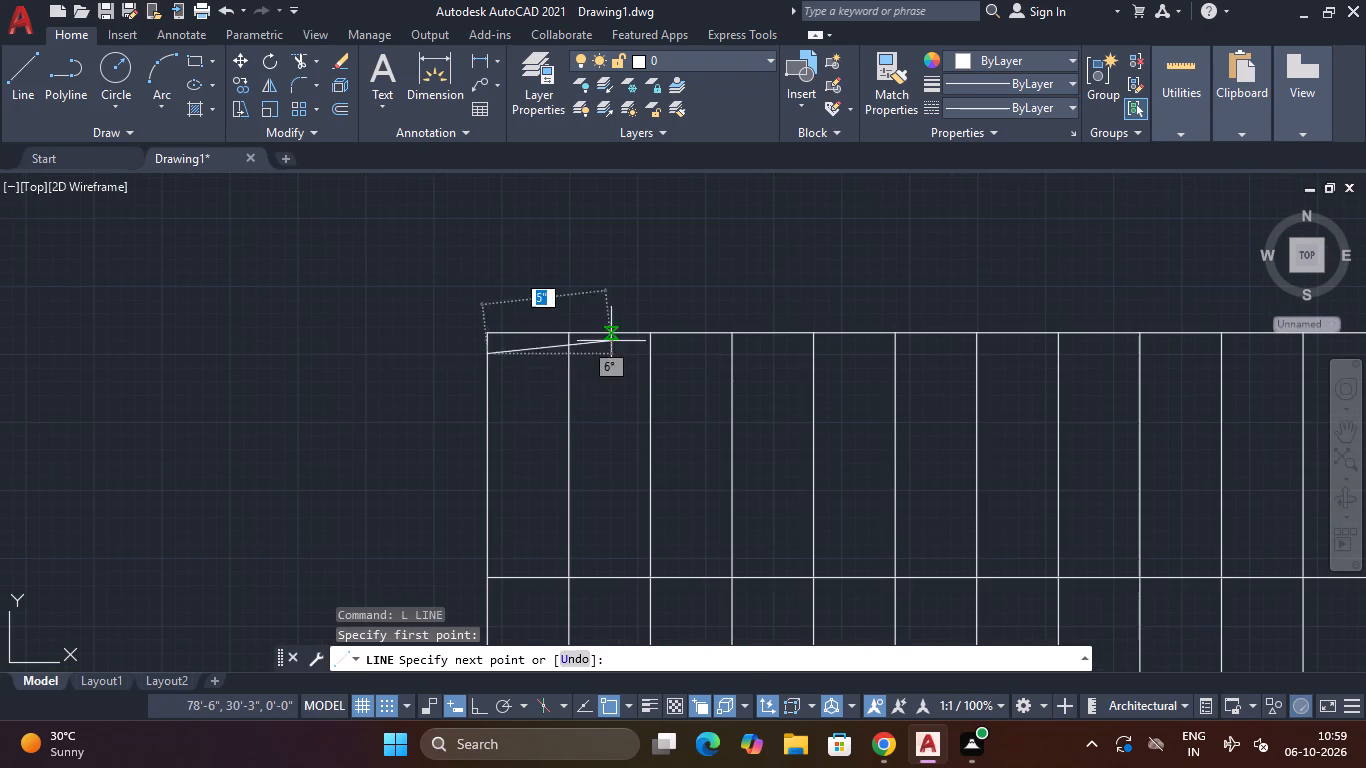
pyautogui.scroll(-2, 931, 418)
pyautogui.moveTo(948, 399); pyautogui.dragTo(281, 422, button='middle')
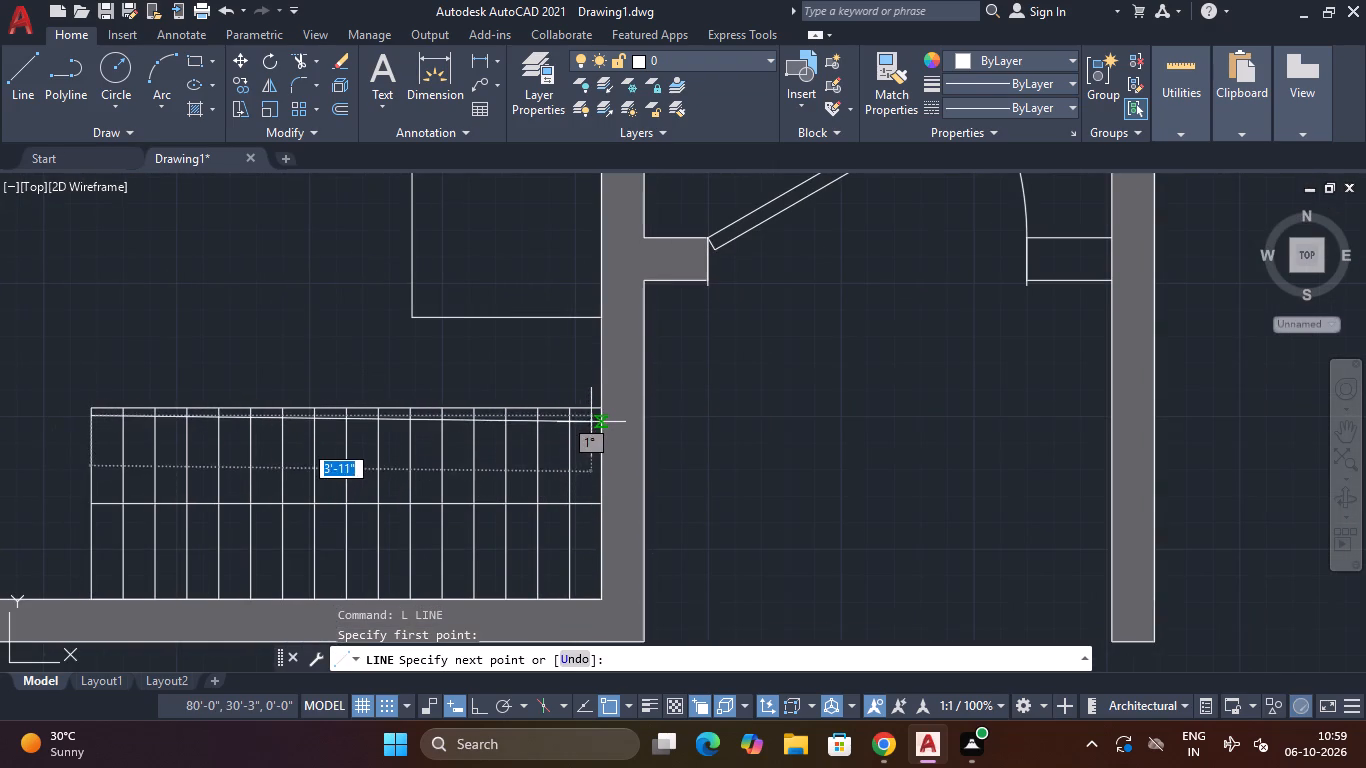
pyautogui.click(601, 420)
pyautogui.press('Escape')
# Draw a line just inside the wardrobe's south edge, running from its west edge to the east wall.
pyautogui.moveTo(548, 471); pyautogui.dragTo(556, 413, button='middle')
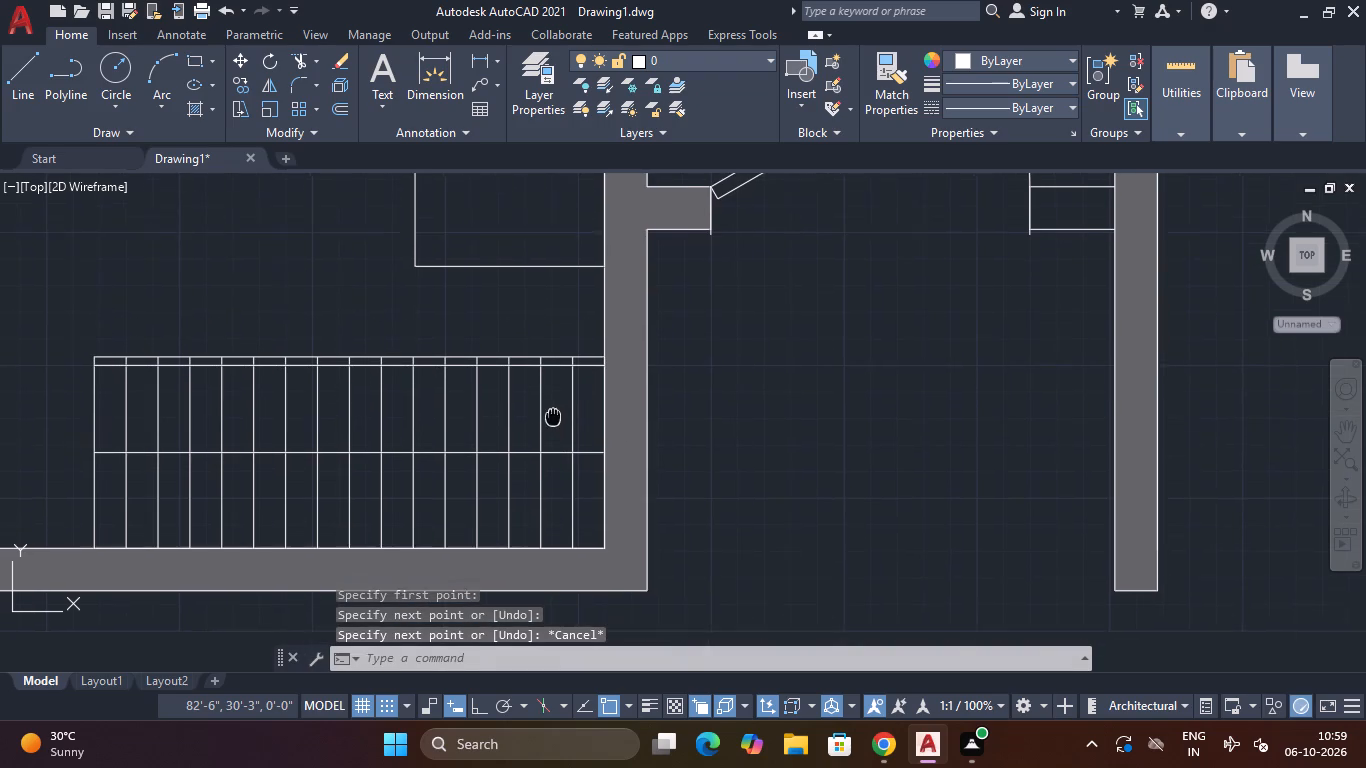
pyautogui.moveTo(556, 413); pyautogui.dragTo(560, 409, button='middle')
pyautogui.press('space')
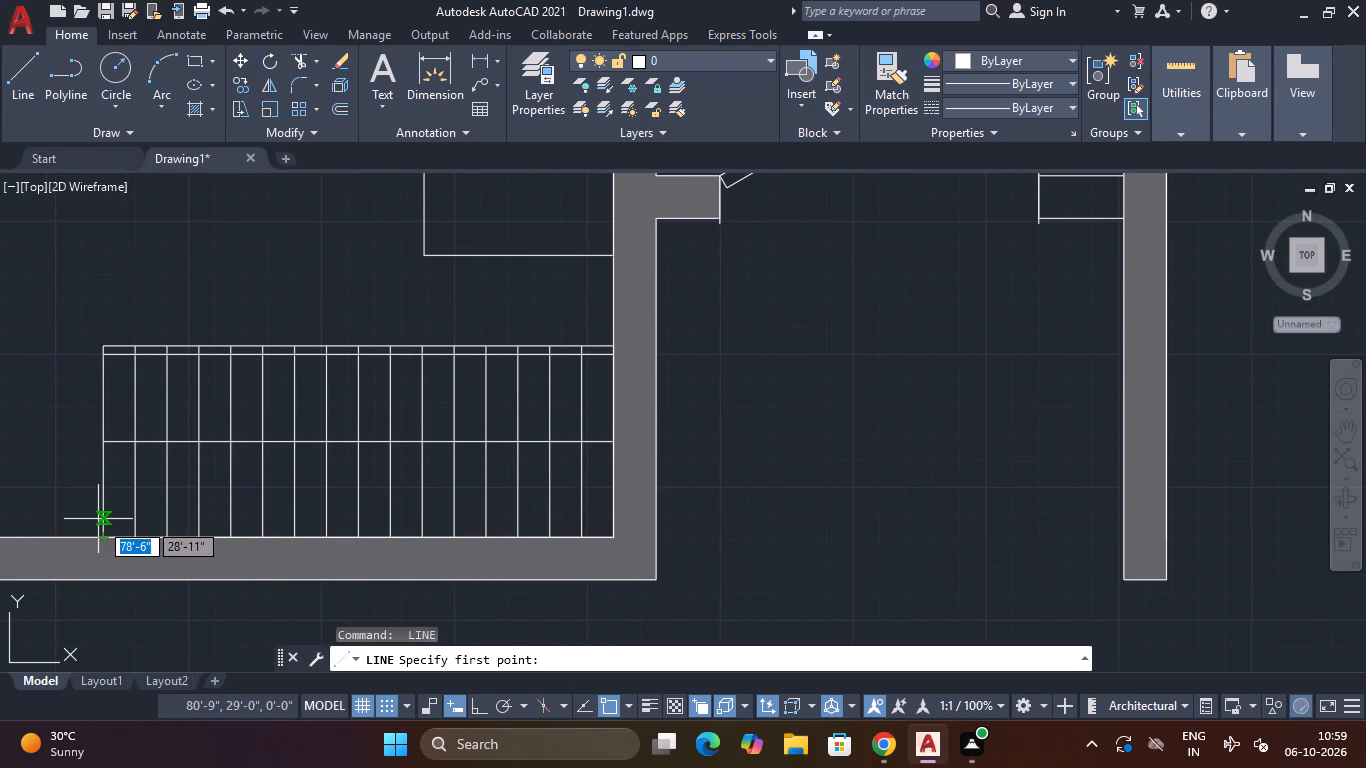
pyautogui.scroll(3, 101, 521)
pyautogui.click(119, 557)
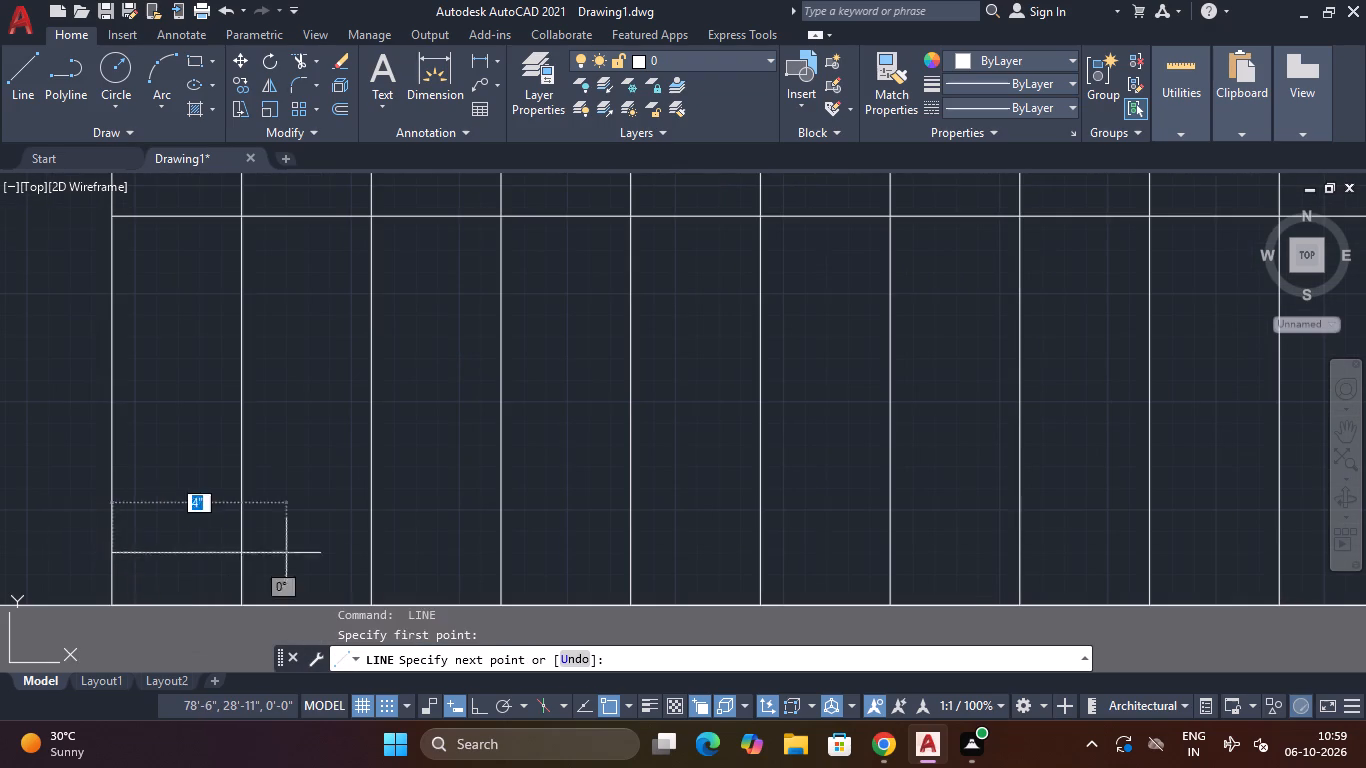
pyautogui.scroll(-2, 725, 594)
pyautogui.moveTo(1131, 552); pyautogui.dragTo(536, 510, button='middle')
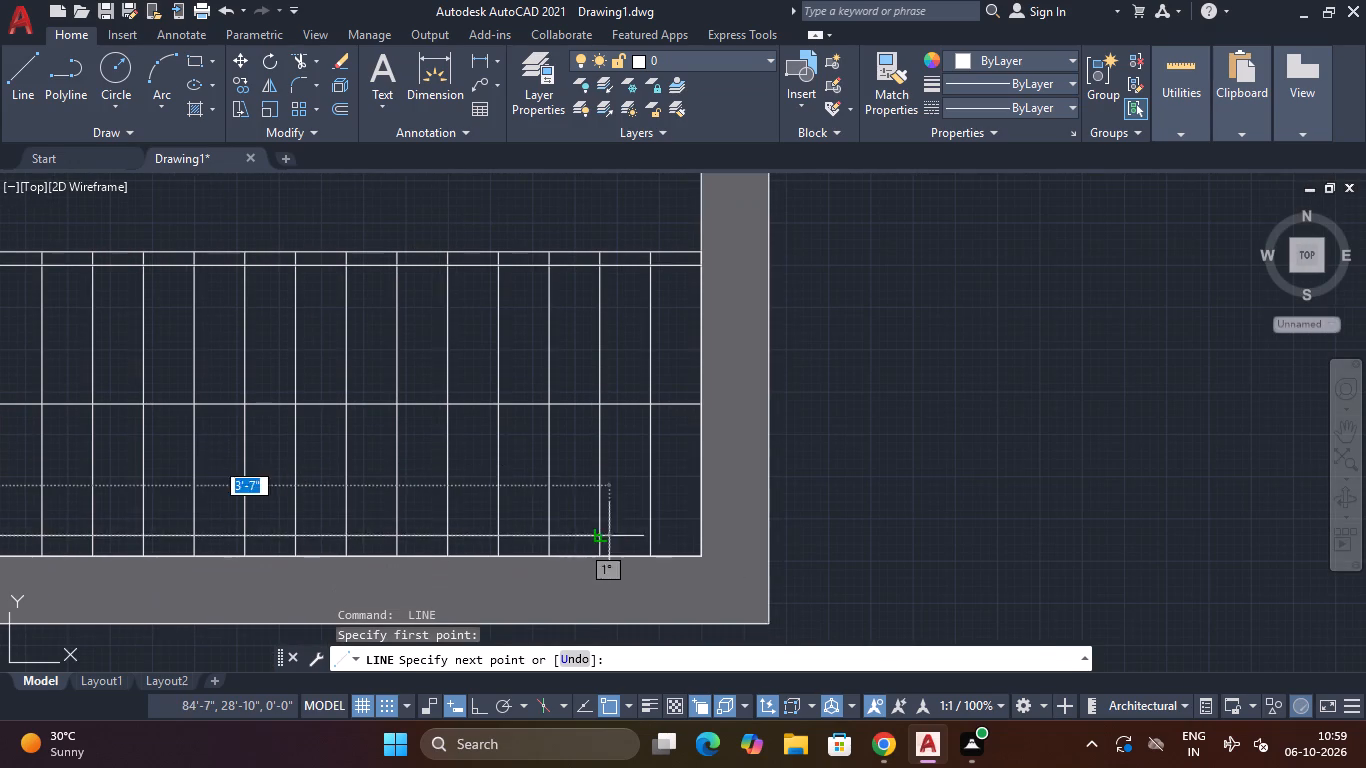
pyautogui.click(700, 539)
pyautogui.press('Escape')
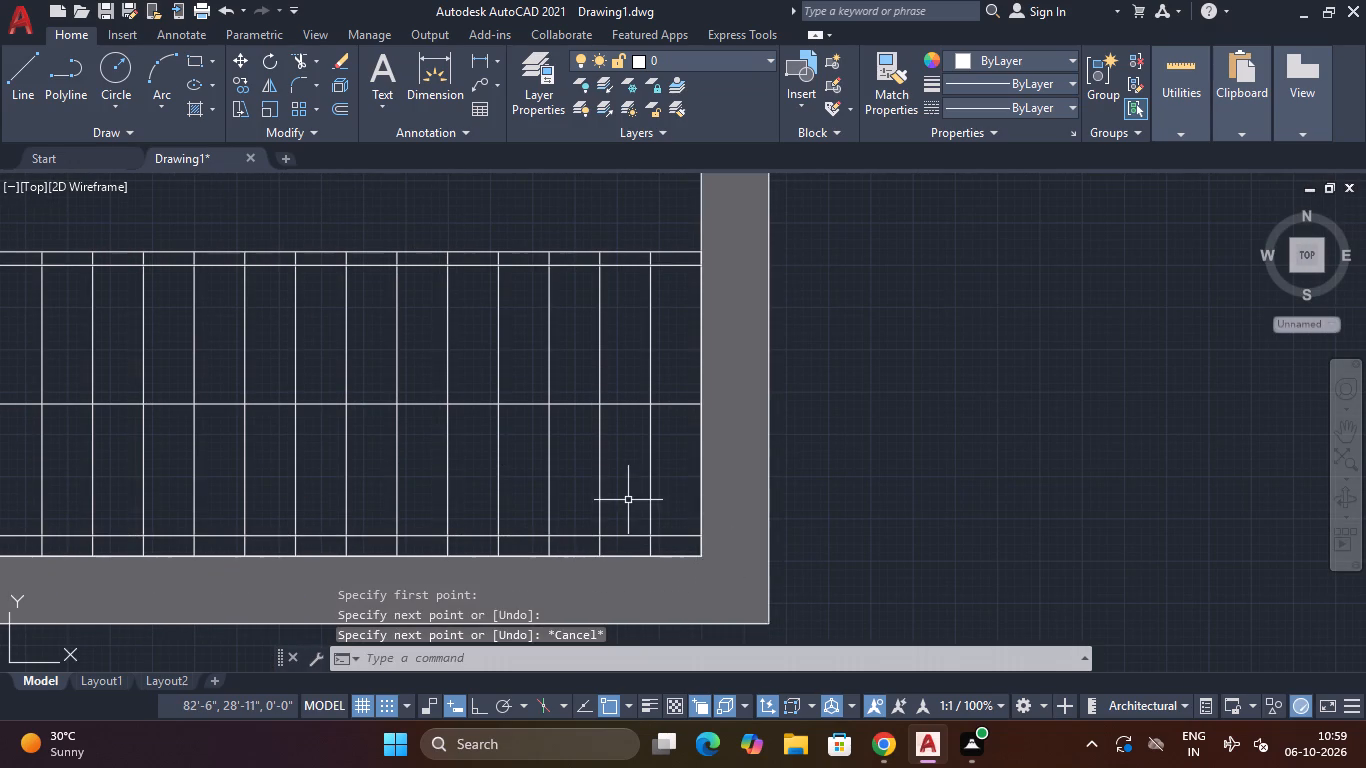
# Draw a vertical line about 1'-6" long just inside the wardrobe's east end, from its north edge to its south edge.
pyautogui.moveTo(628, 497); pyautogui.dragTo(826, 435, button='middle')
pyautogui.press('space')
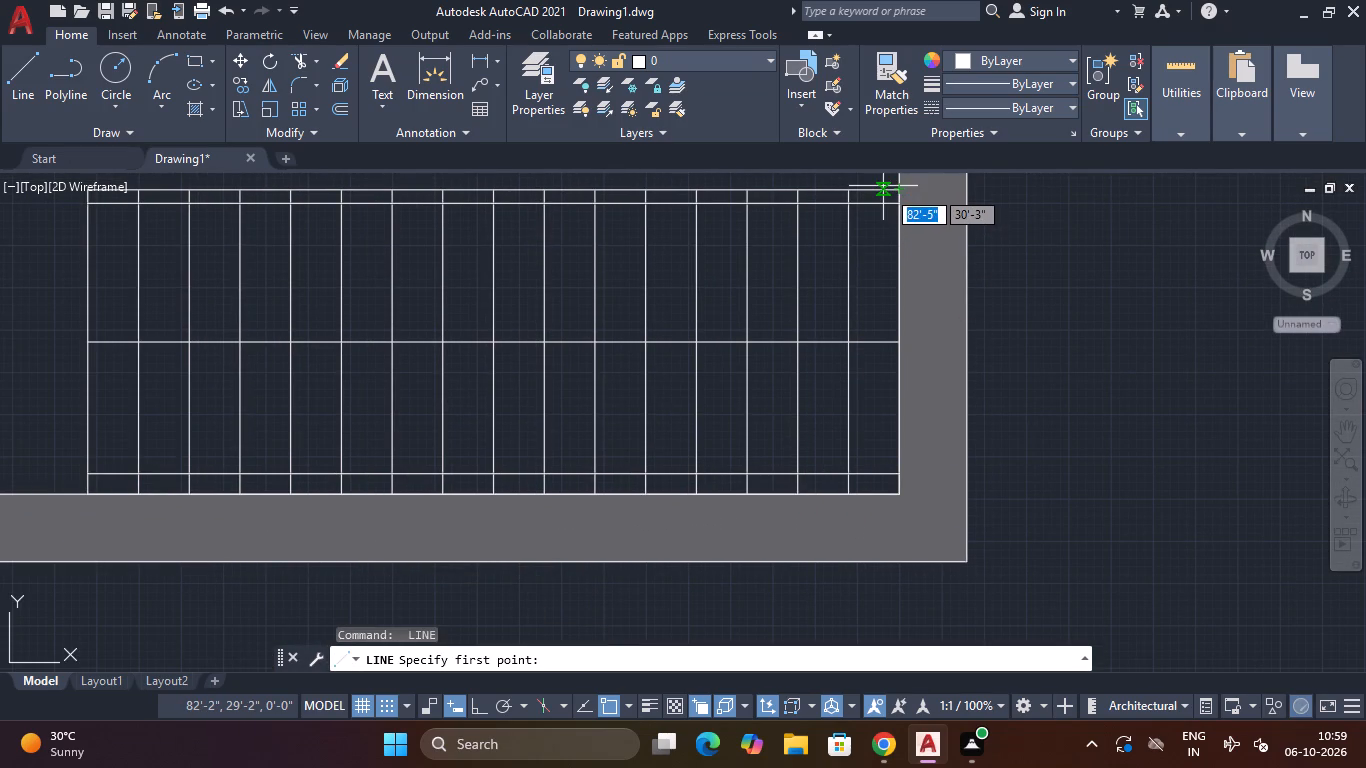
pyautogui.scroll(1, 888, 193)
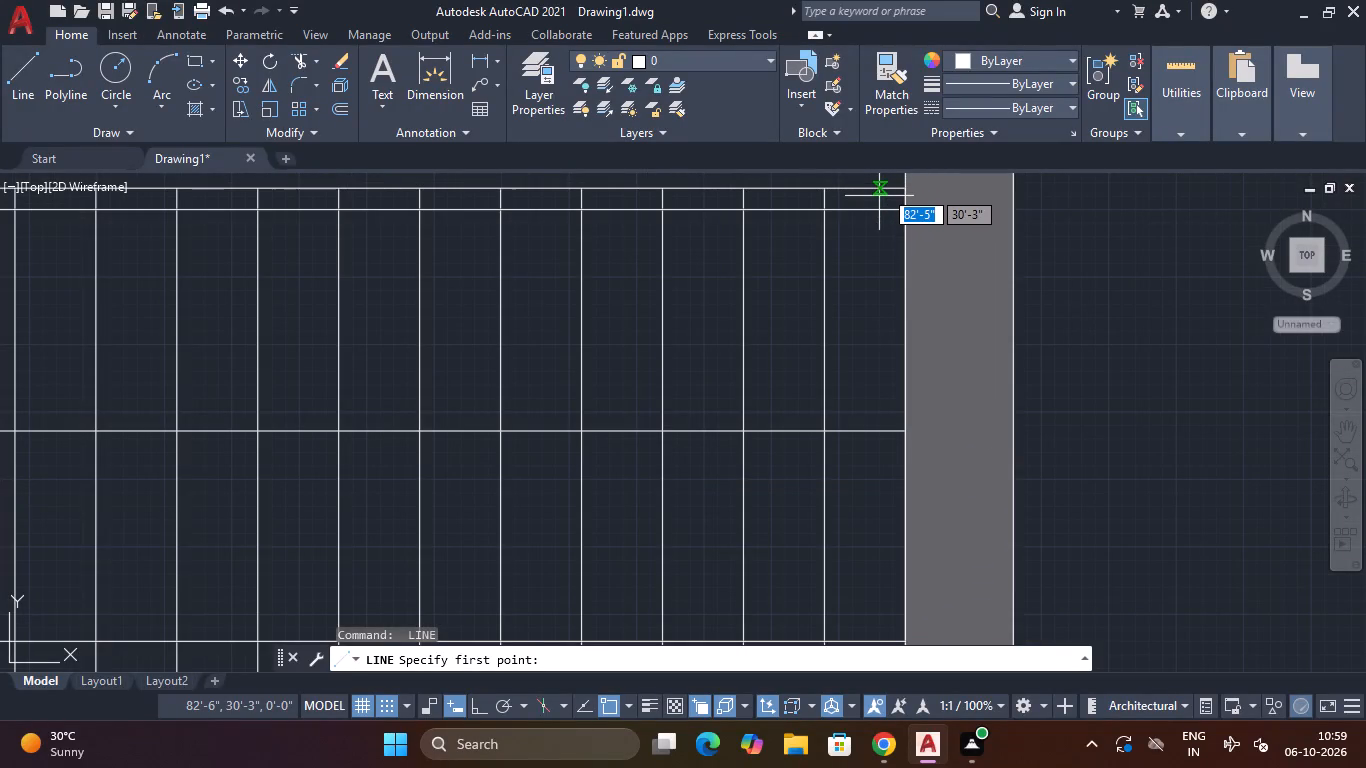
pyautogui.click(883, 185)
pyautogui.moveTo(897, 504); pyautogui.dragTo(904, 414, button='middle')
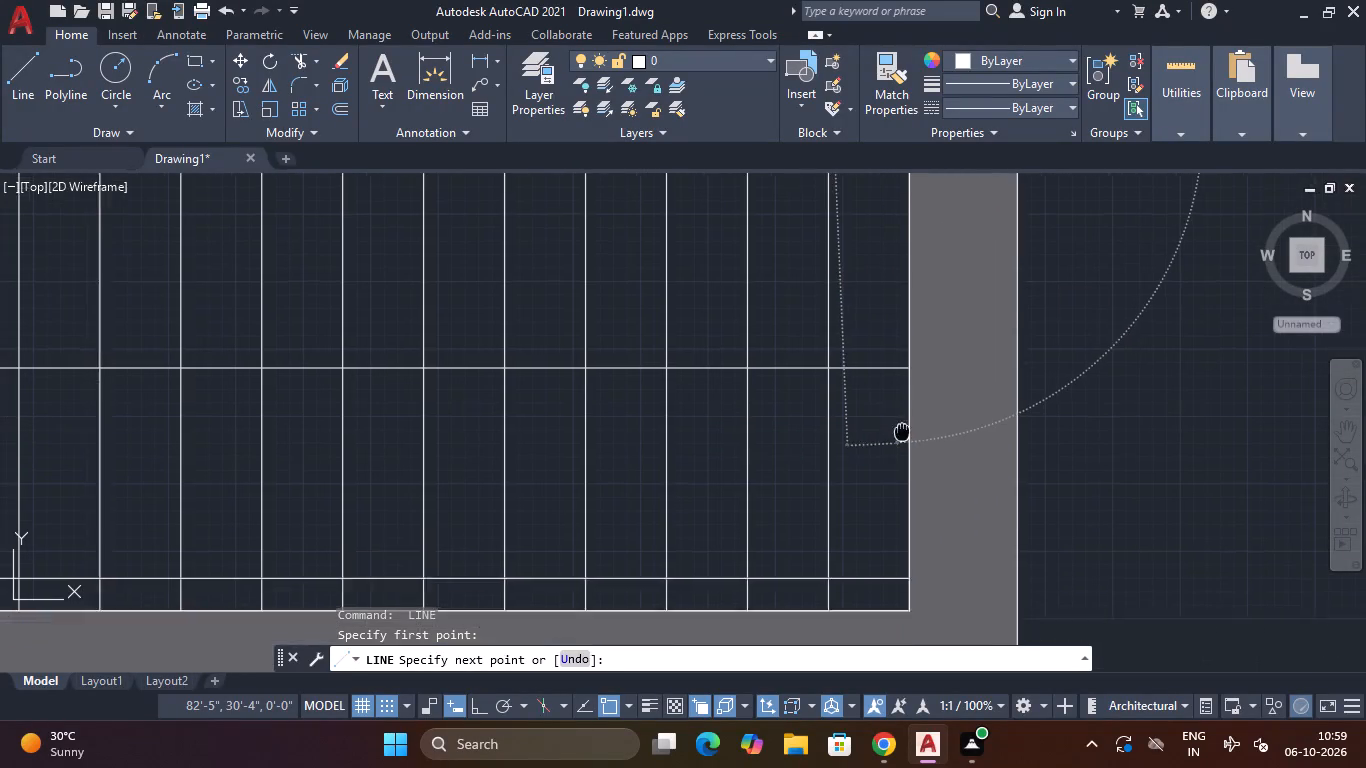
pyautogui.moveTo(904, 414); pyautogui.dragTo(913, 305, button='middle')
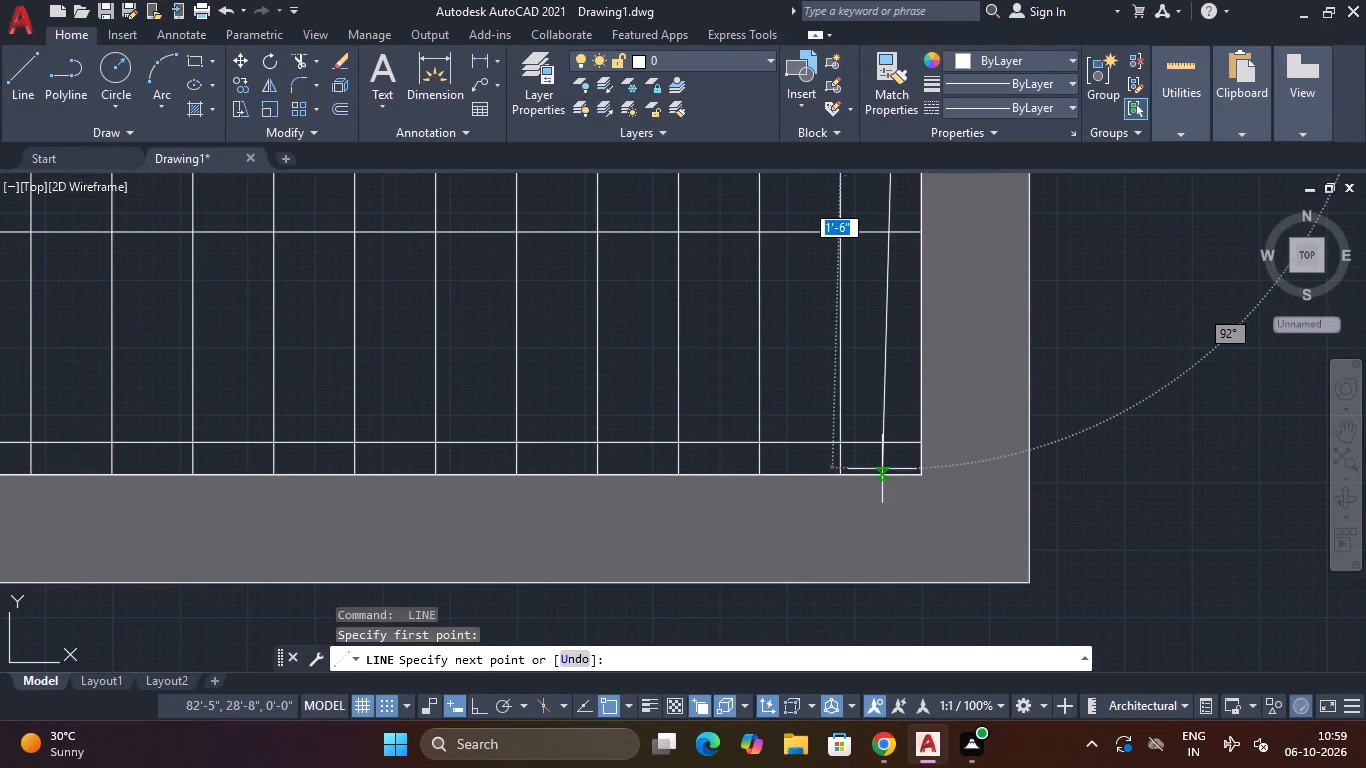
pyautogui.click(891, 472)
pyautogui.press('Escape')
# Draw a vertical line about 1'-6" long just inside the wardrobe's west edge, from its north edge to its south edge.
pyautogui.moveTo(872, 419); pyautogui.dragTo(980, 417, button='middle')
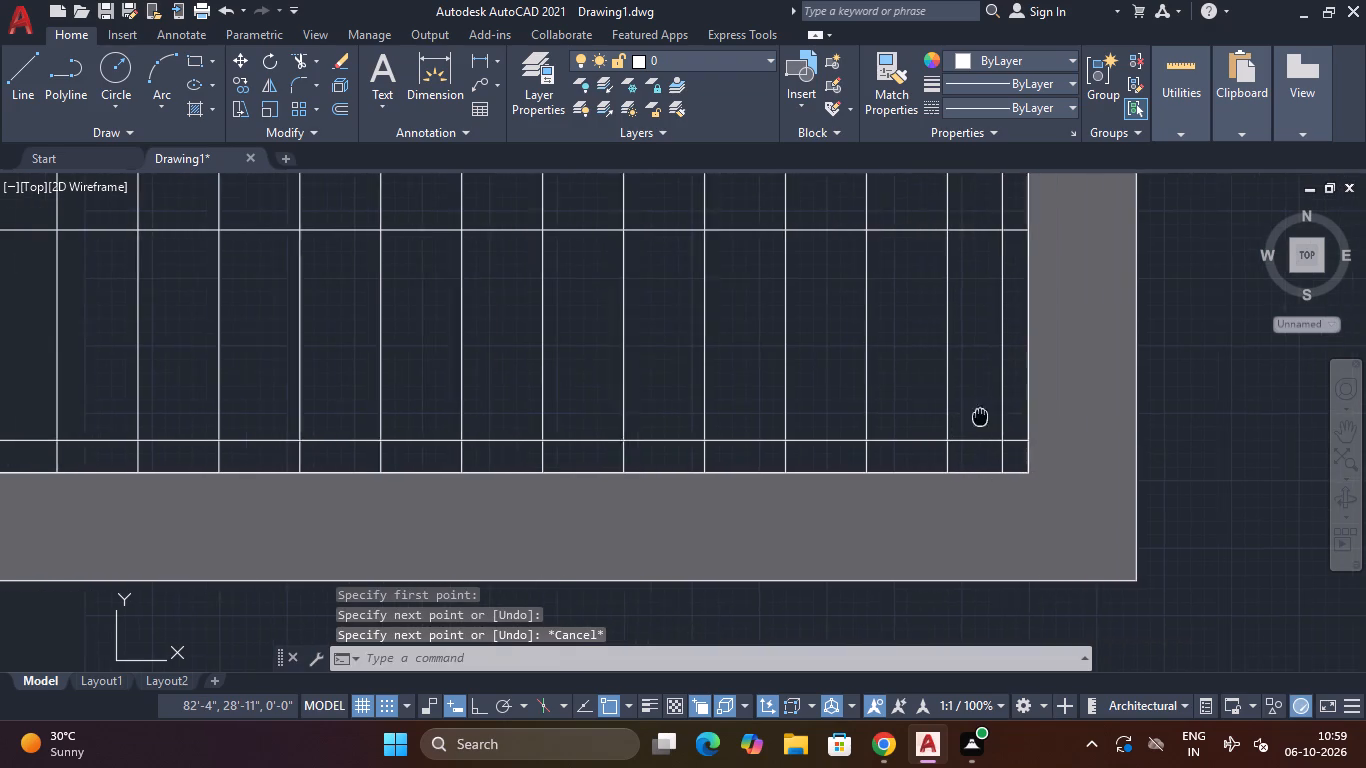
pyautogui.scroll(-2, 975, 417)
pyautogui.scroll(2, 501, 250)
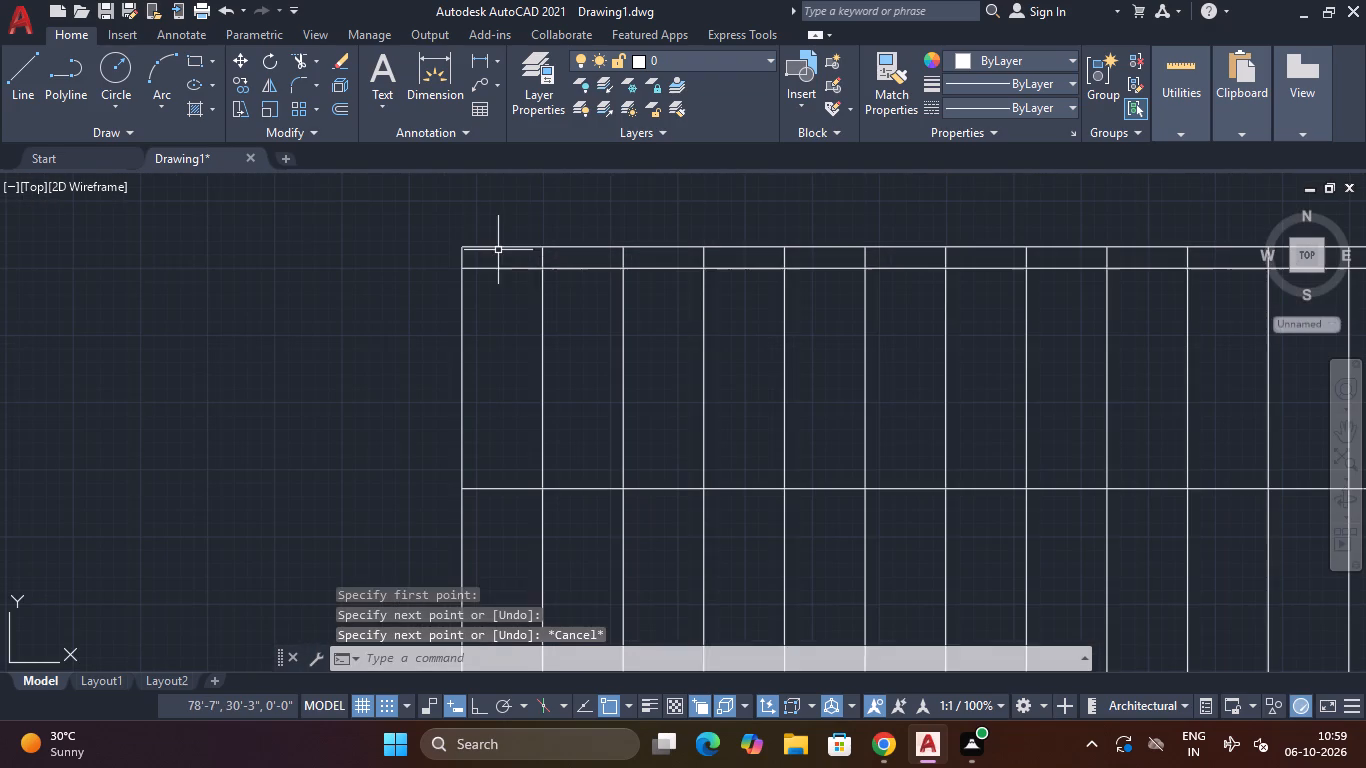
pyautogui.press('space')
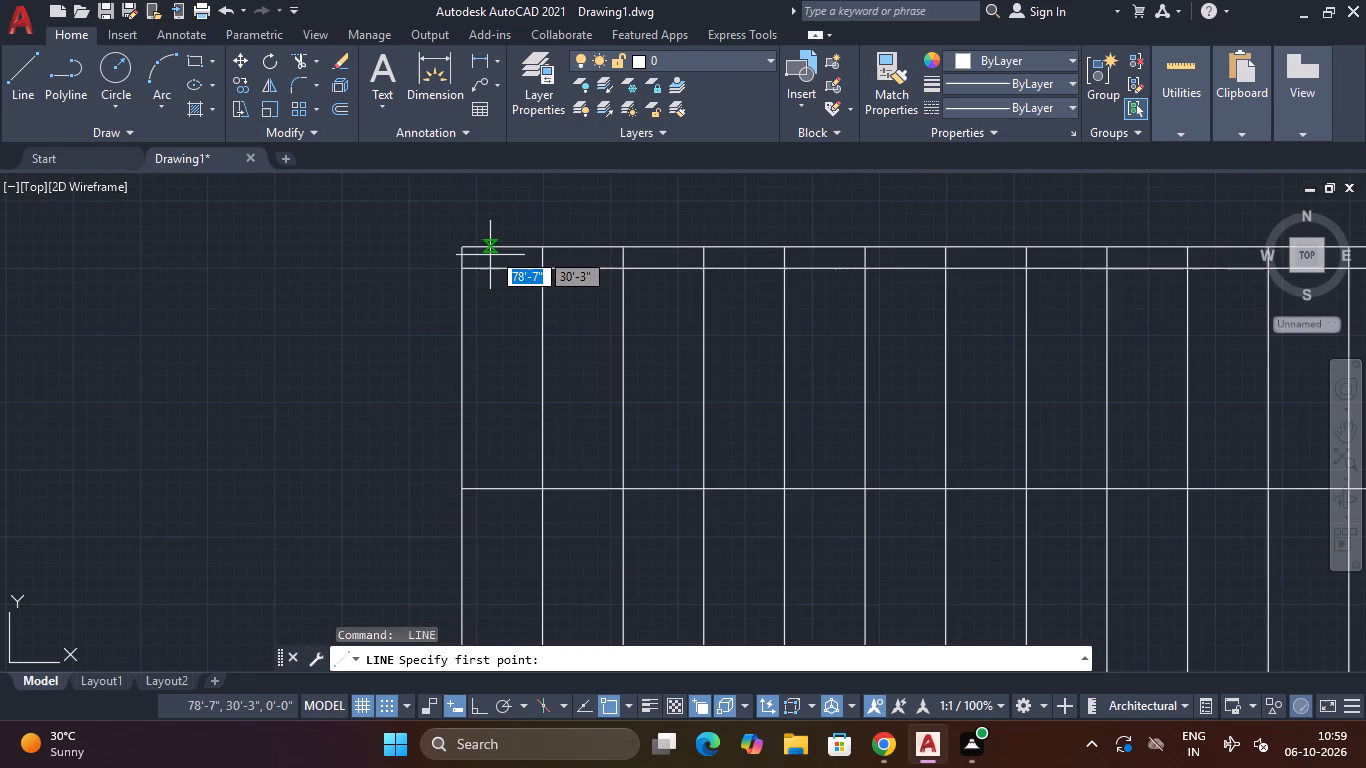
pyautogui.click(491, 251)
pyautogui.moveTo(494, 485); pyautogui.dragTo(520, 350, button='middle')
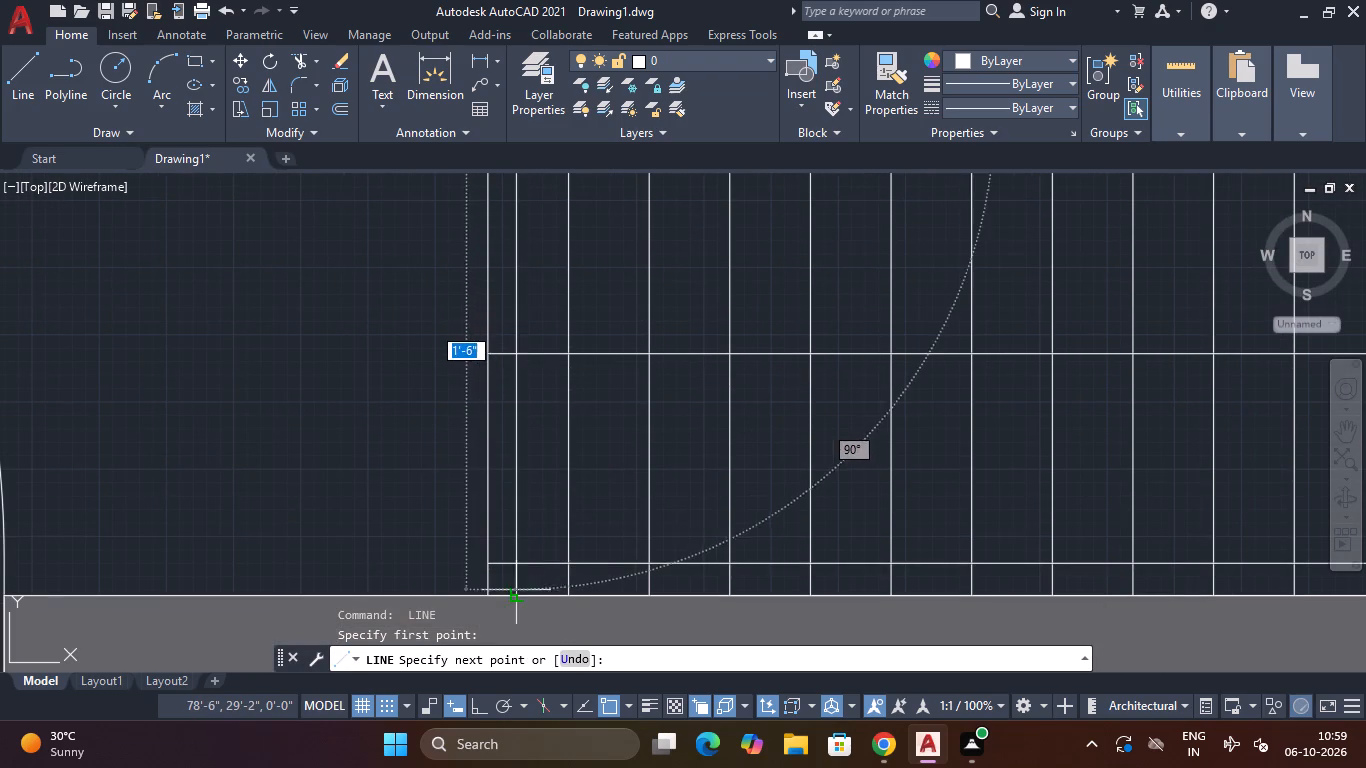
pyautogui.click(516, 592)
pyautogui.press('Escape')
# Trim all vertical line ends out of the narrow strip along the wardrobe's north edge.
pyautogui.scroll(-2, 562, 519)
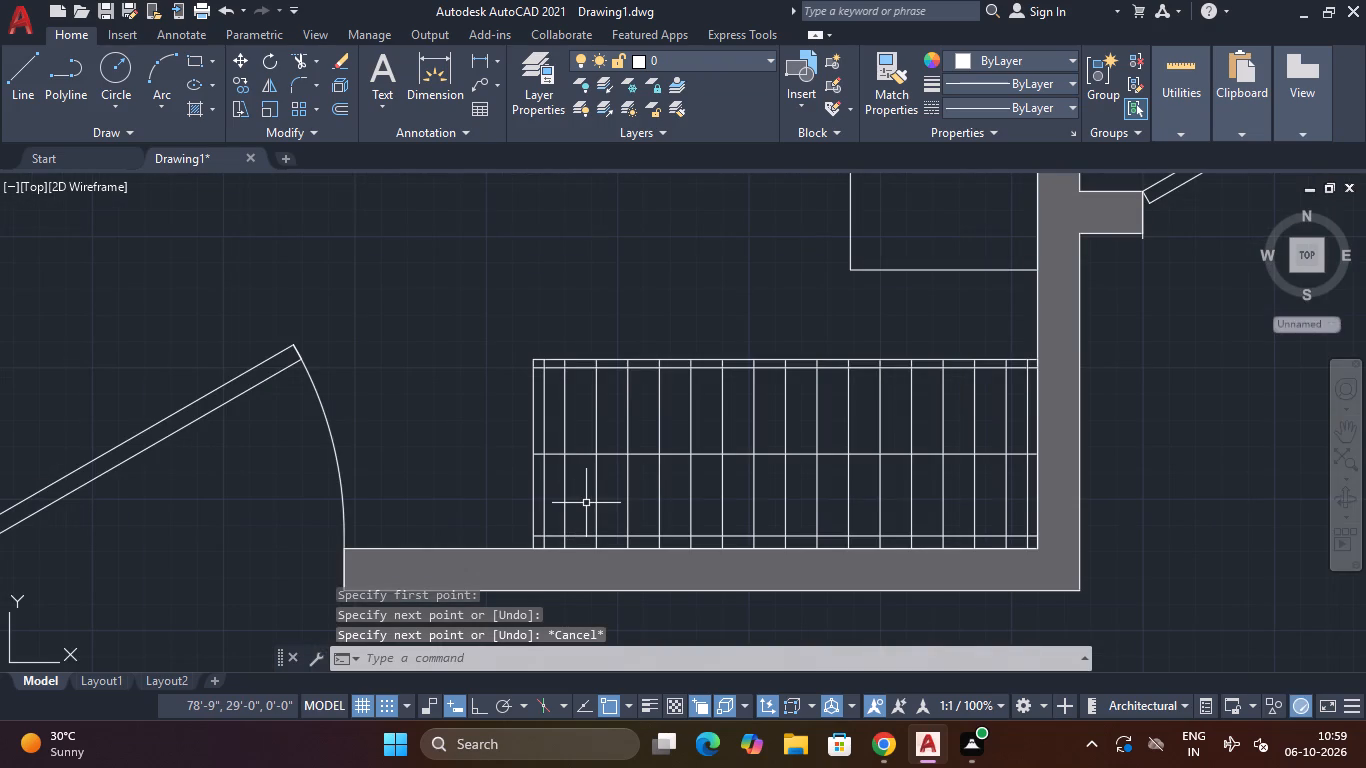
pyautogui.write('tr')
pyautogui.press('space')
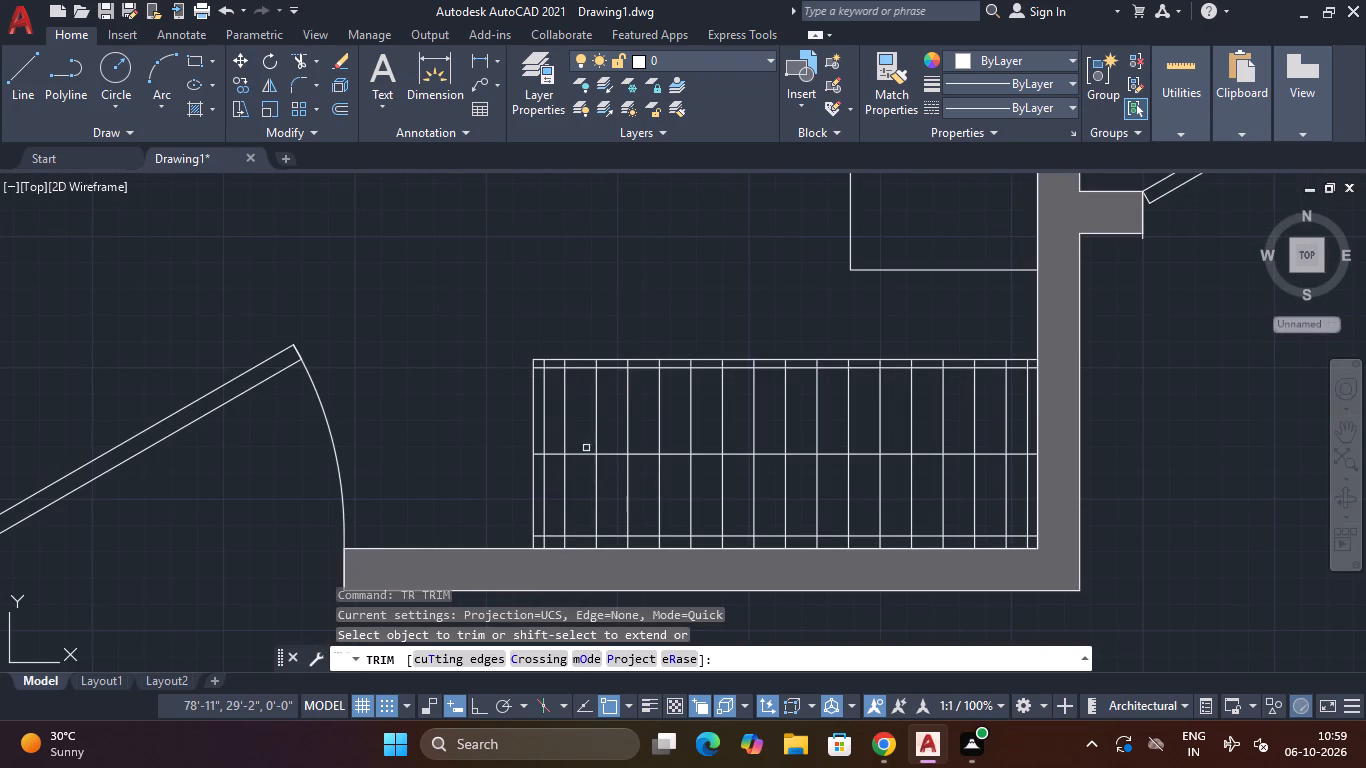
pyautogui.scroll(3, 512, 391)
pyautogui.moveTo(647, 406); pyautogui.dragTo(396, 483, button='middle')
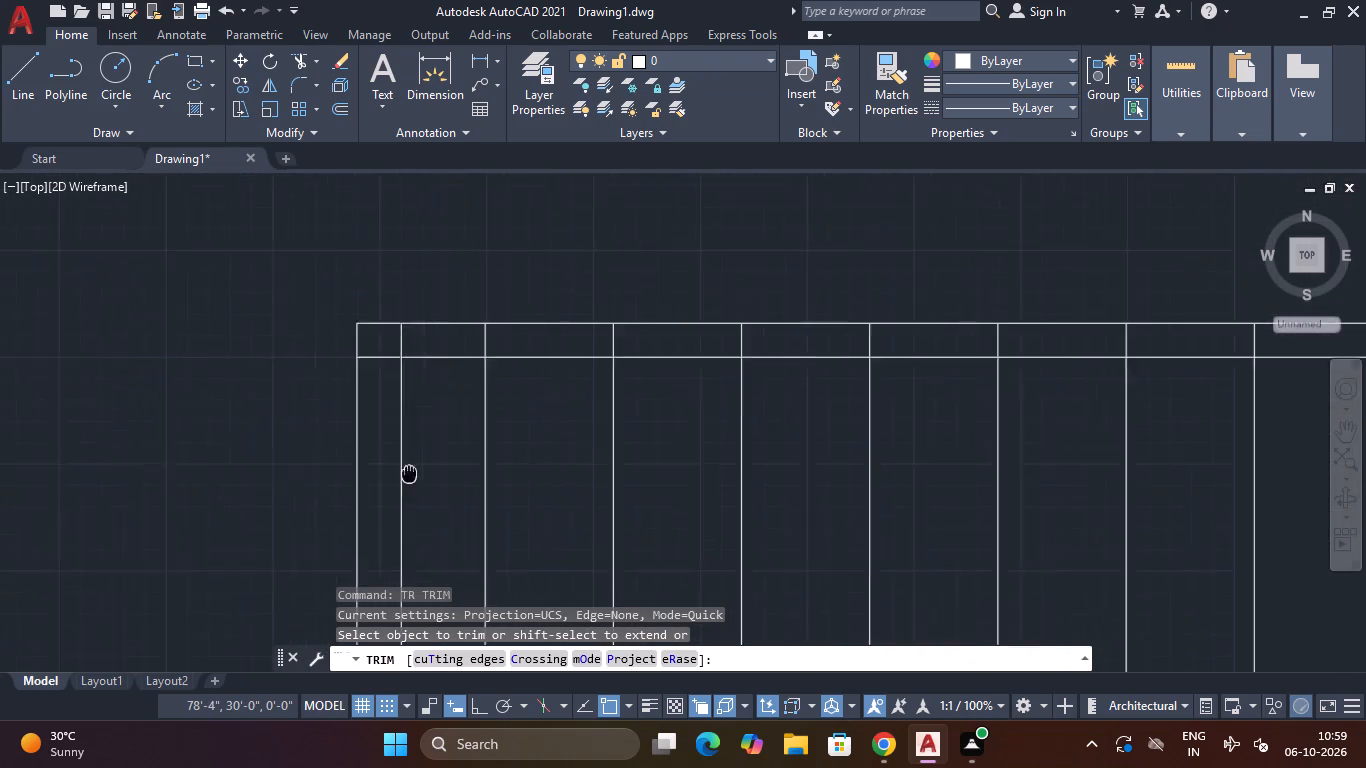
pyautogui.moveTo(396, 483); pyautogui.dragTo(245, 517, button='middle')
pyautogui.scroll(-2, 301, 445)
pyautogui.scroll(2, 265, 431)
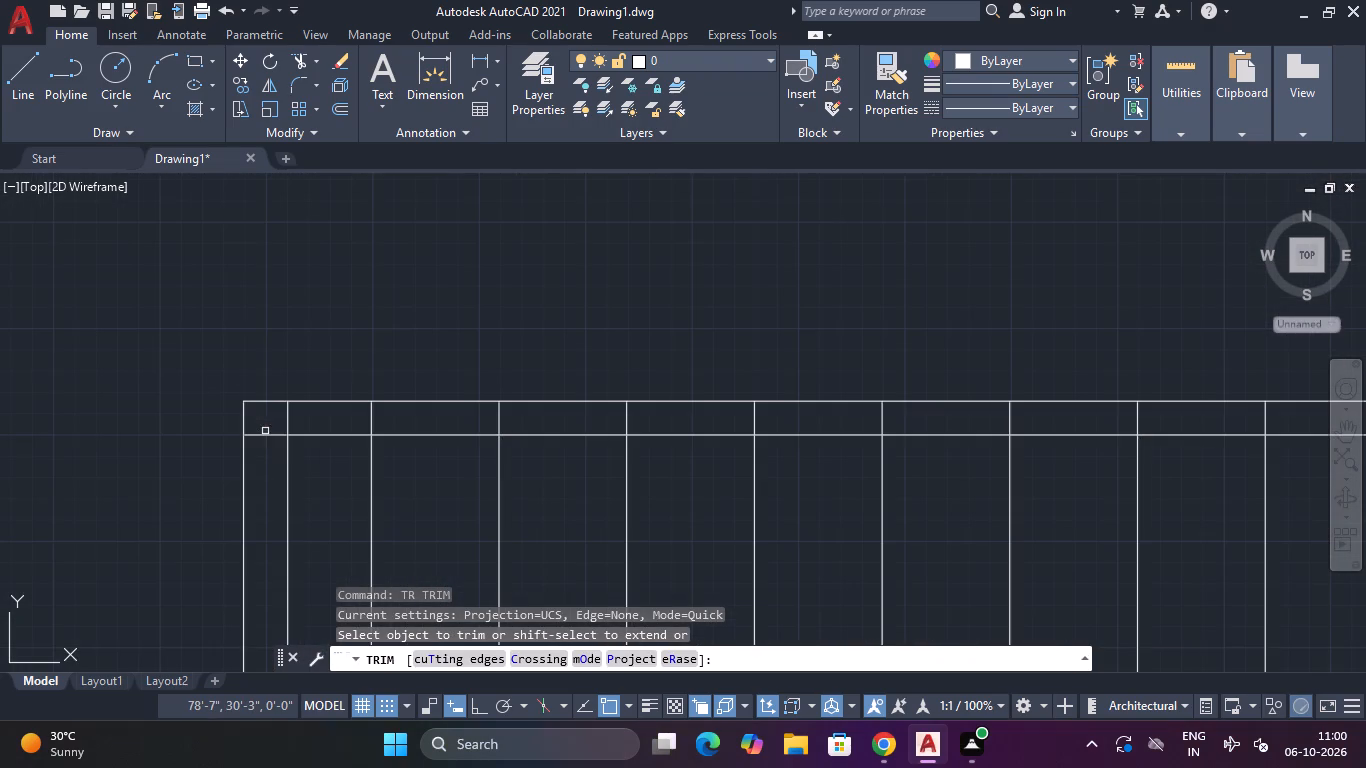
pyautogui.scroll(-2, 271, 421)
pyautogui.click(271, 421)
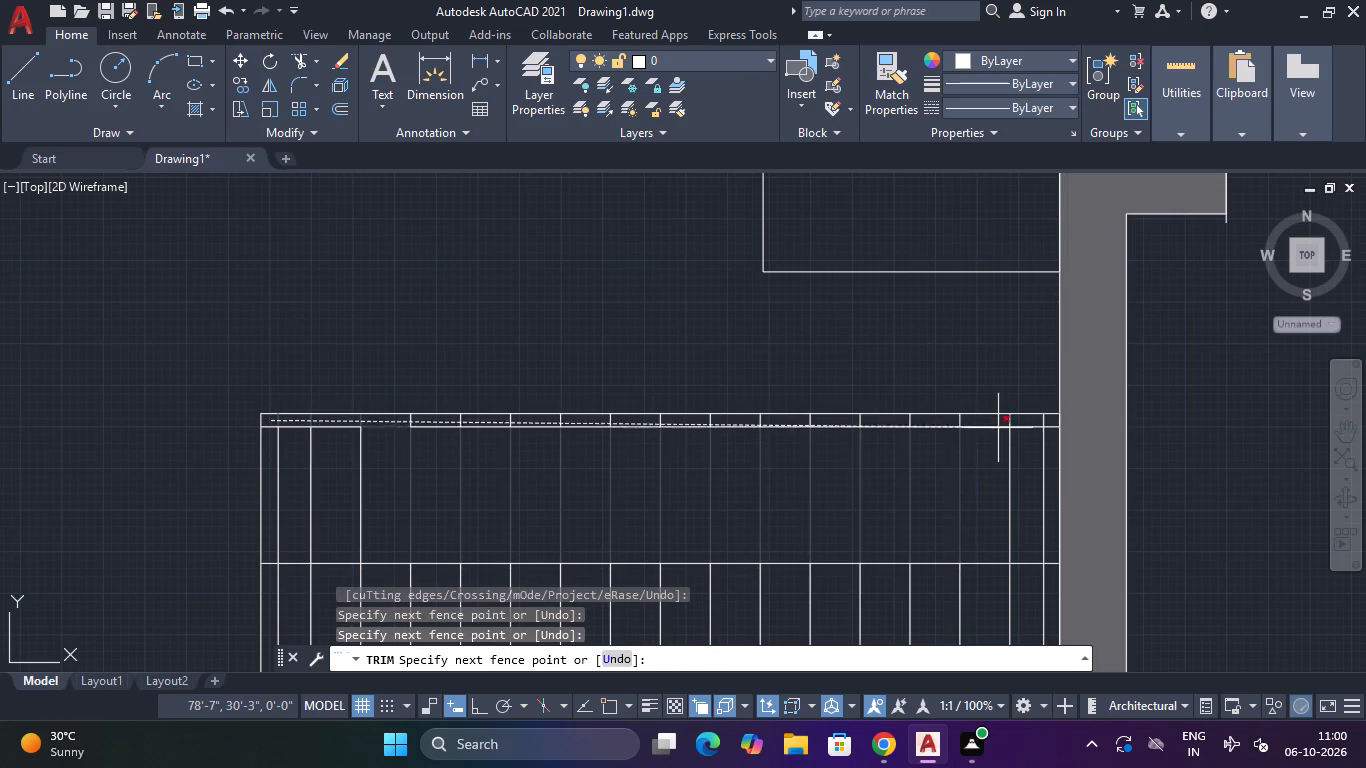
pyautogui.click(1049, 420)
# Trim all vertical line ends out of the narrow strip along the wardrobe's south edge.
pyautogui.moveTo(990, 512); pyautogui.dragTo(989, 433, button='middle')
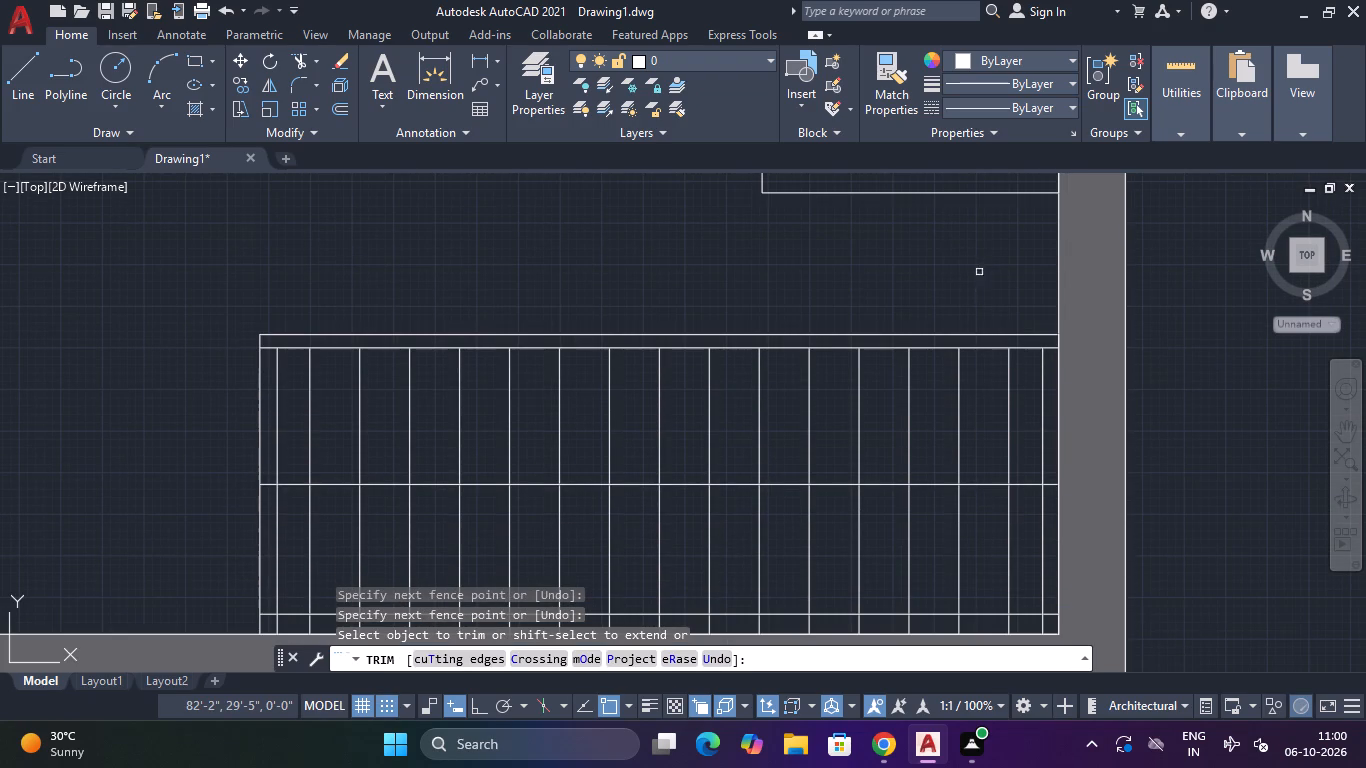
pyautogui.middleClick(988, 240)
pyautogui.moveTo(926, 447); pyautogui.dragTo(946, 268, button='middle')
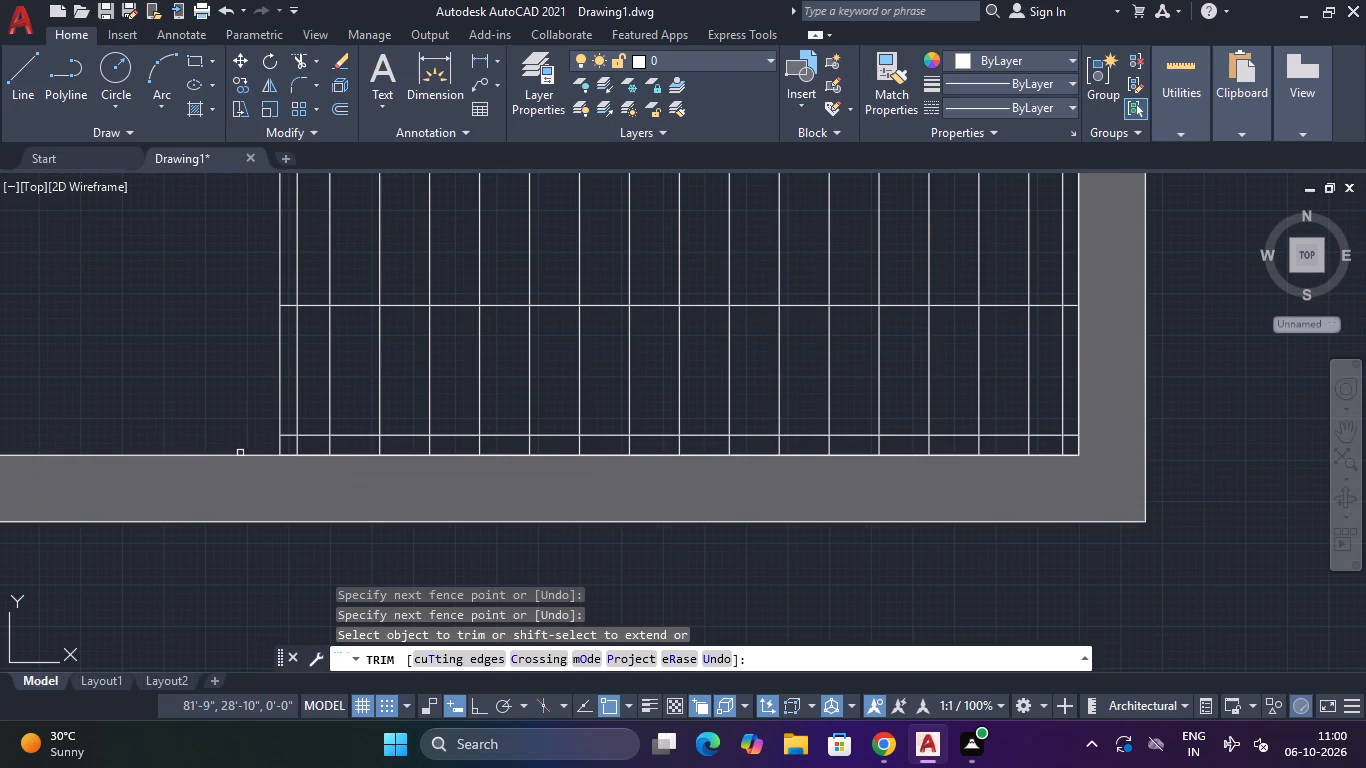
pyautogui.click(286, 444)
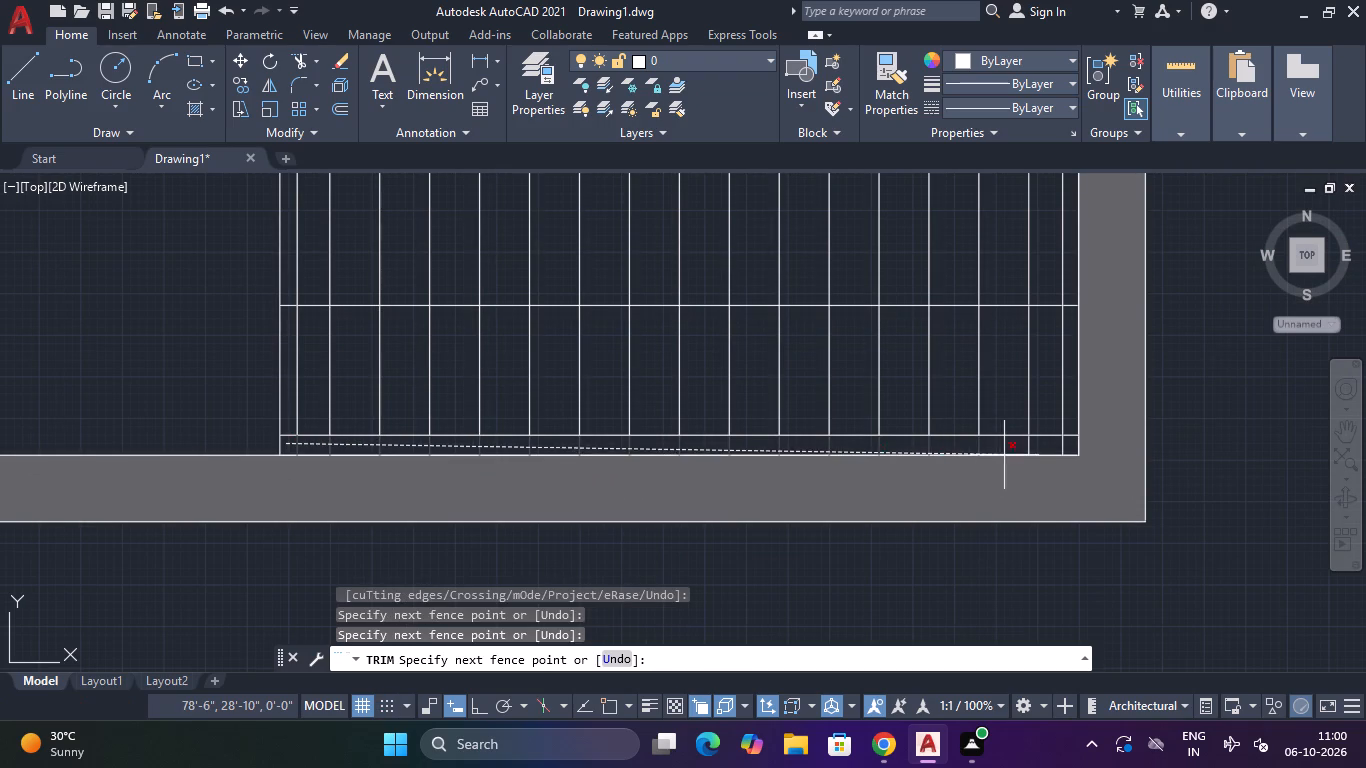
pyautogui.click(1066, 443)
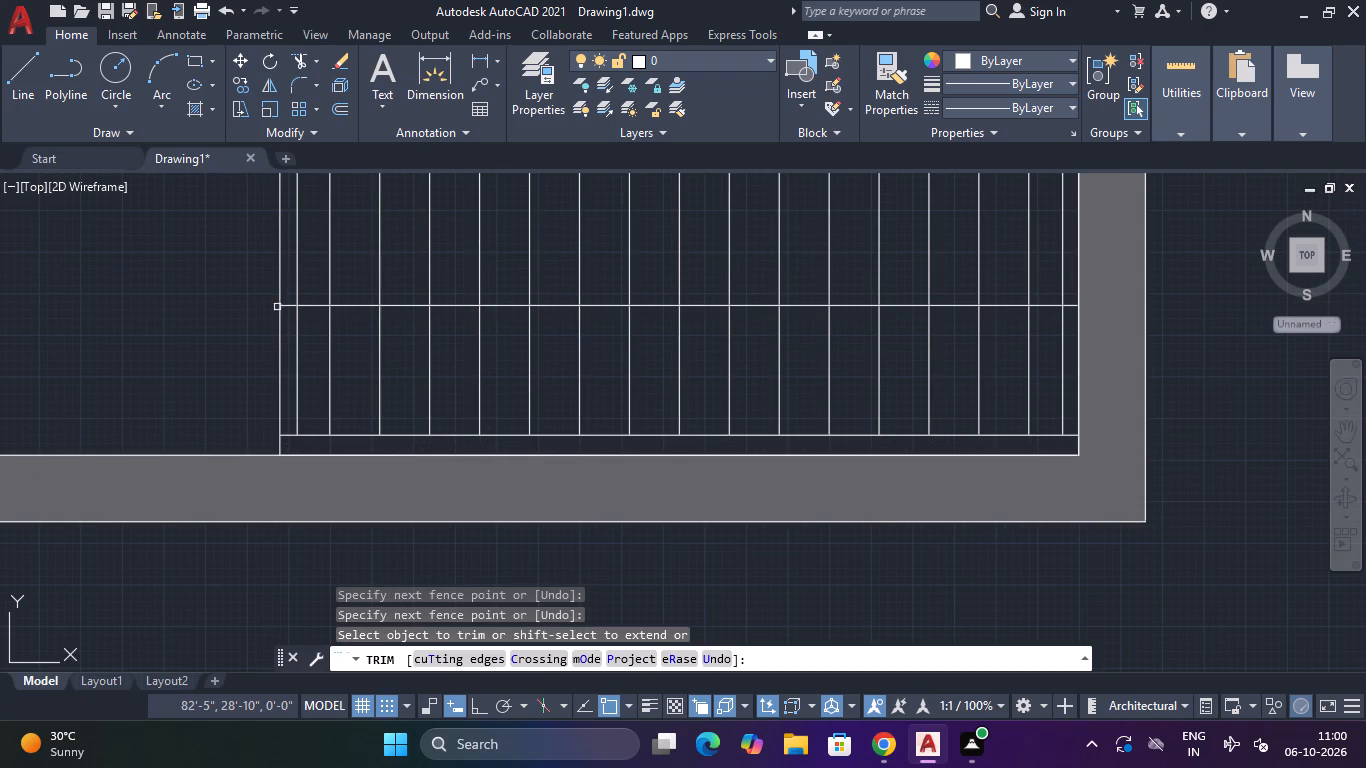
# Trim the three horizontal line ends out of the narrow strip along the wardrobe's west edge.
pyautogui.scroll(1, 305, 300)
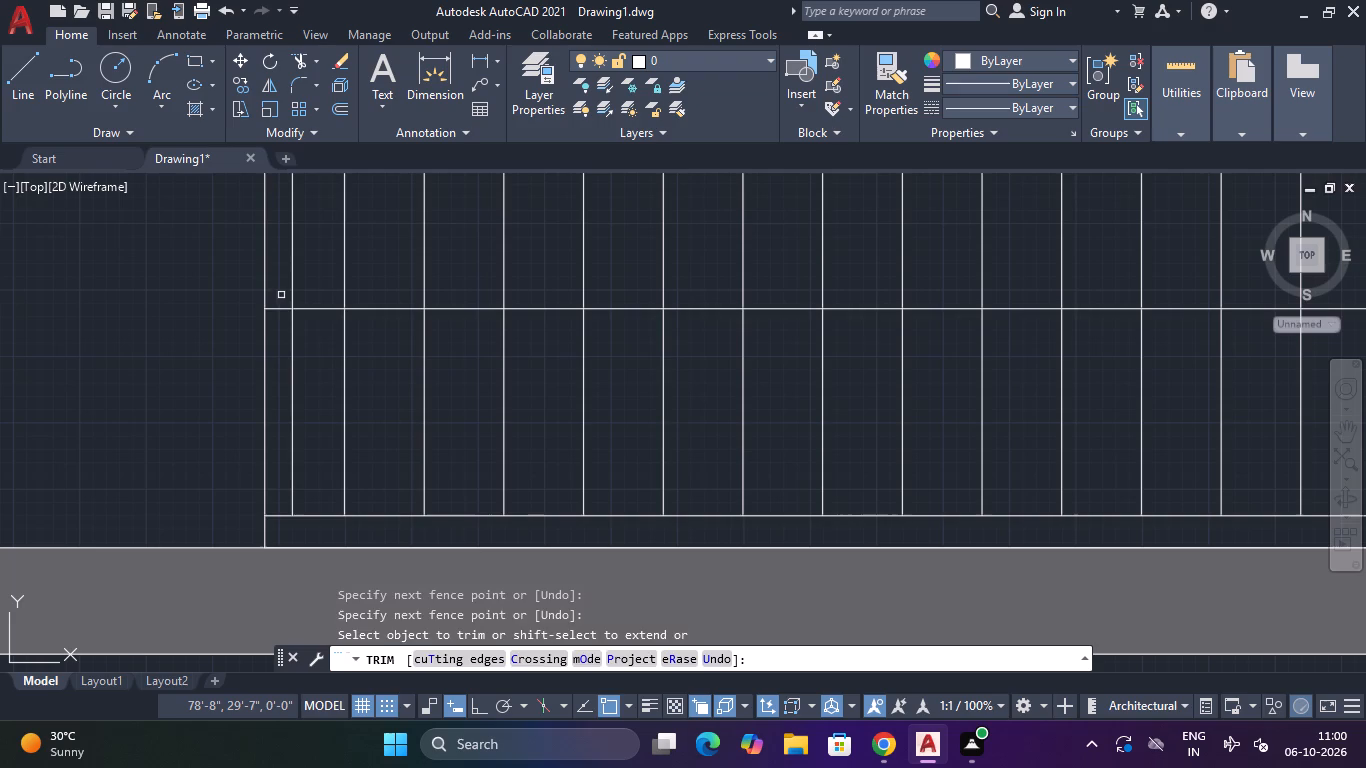
pyautogui.click(280, 293)
pyautogui.click(277, 521)
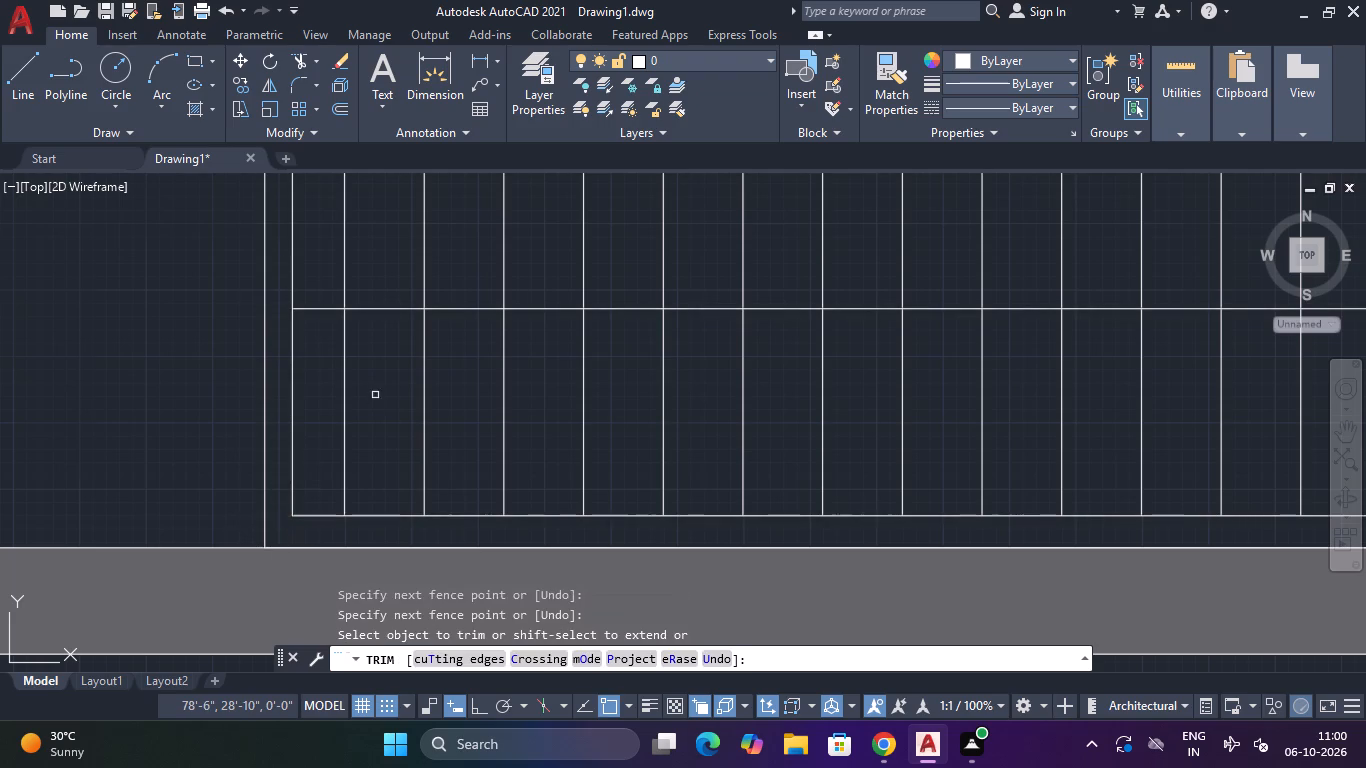
pyautogui.scroll(-1, 375, 395)
pyautogui.moveTo(378, 393); pyautogui.dragTo(401, 559, button='middle')
pyautogui.scroll(1, 337, 371)
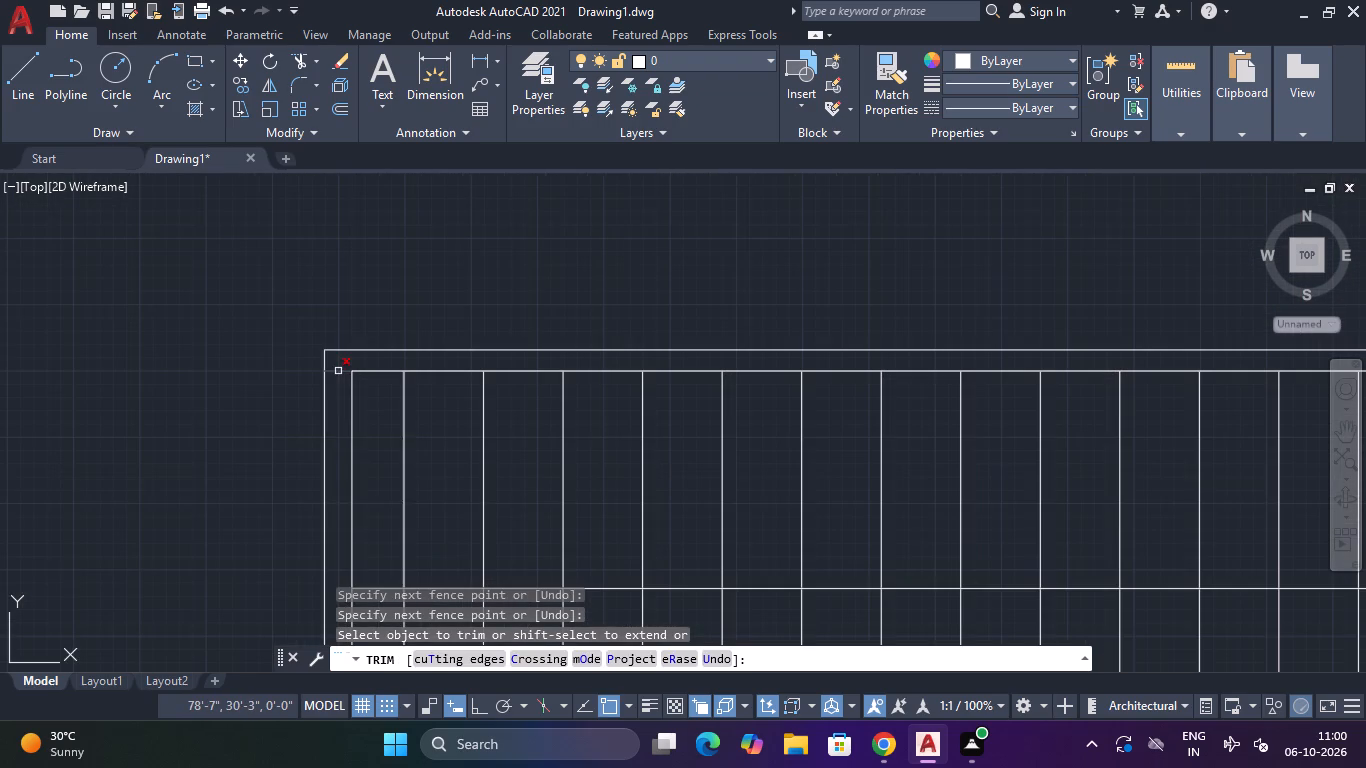
pyautogui.click(341, 370)
# Trim the three horizontal line ends out of the narrow strip along the wardrobe's east end and finish trimming.
pyautogui.scroll(-4, 721, 529)
pyautogui.moveTo(759, 539); pyautogui.dragTo(743, 535, button='middle')
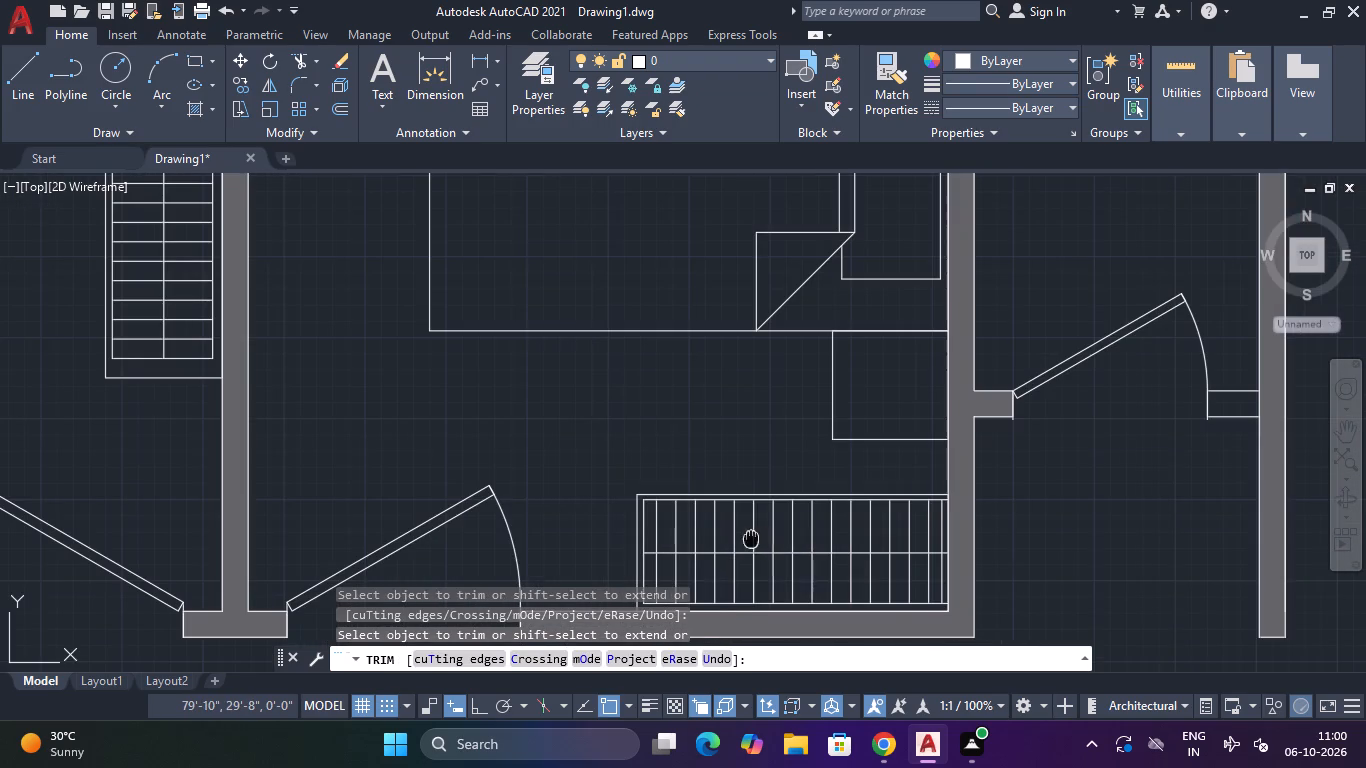
pyautogui.moveTo(743, 535); pyautogui.dragTo(475, 487, button='middle')
pyautogui.scroll(4, 672, 455)
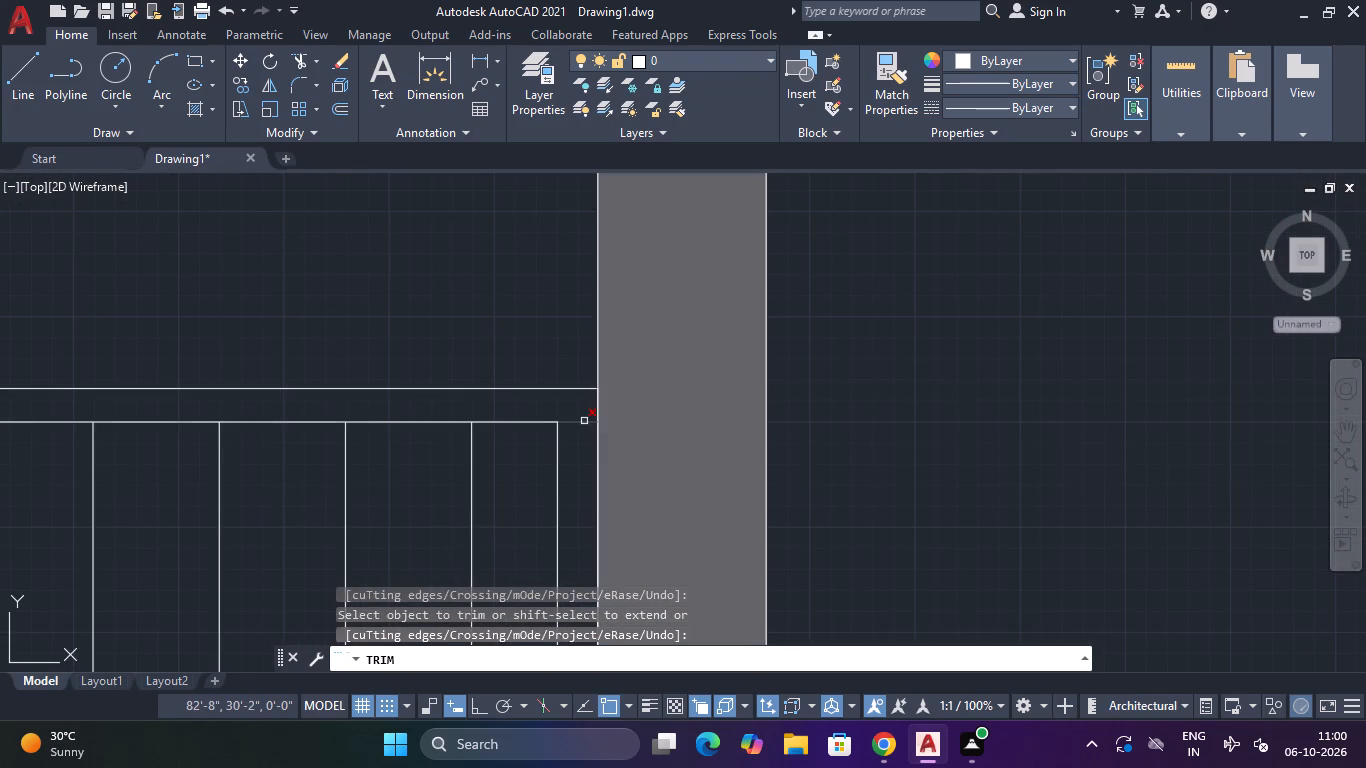
pyautogui.click(579, 413)
pyautogui.click(580, 444)
pyautogui.scroll(-3, 583, 447)
pyautogui.moveTo(688, 565); pyautogui.dragTo(777, 443, button='middle')
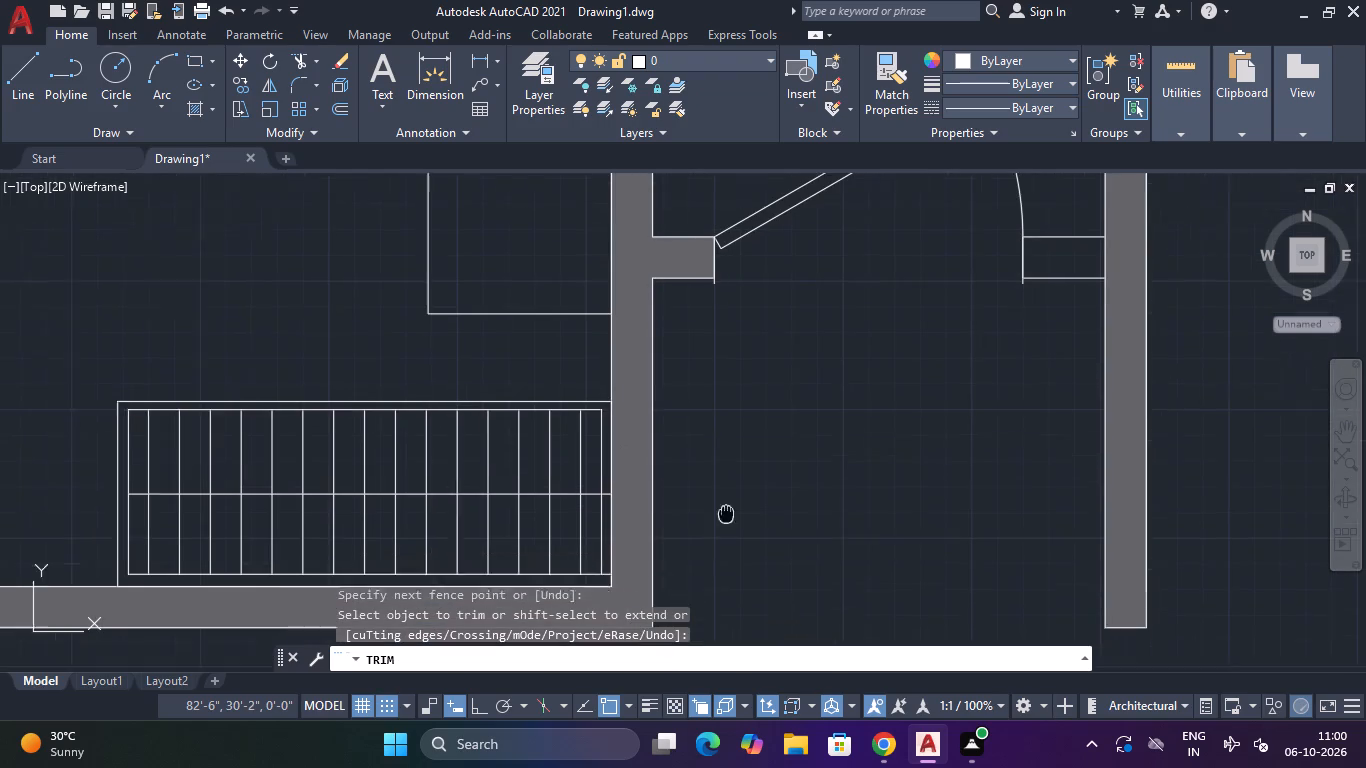
pyautogui.moveTo(777, 443); pyautogui.dragTo(838, 330, button='middle')
pyautogui.scroll(3, 713, 276)
pyautogui.click(775, 316)
pyautogui.click(778, 370)
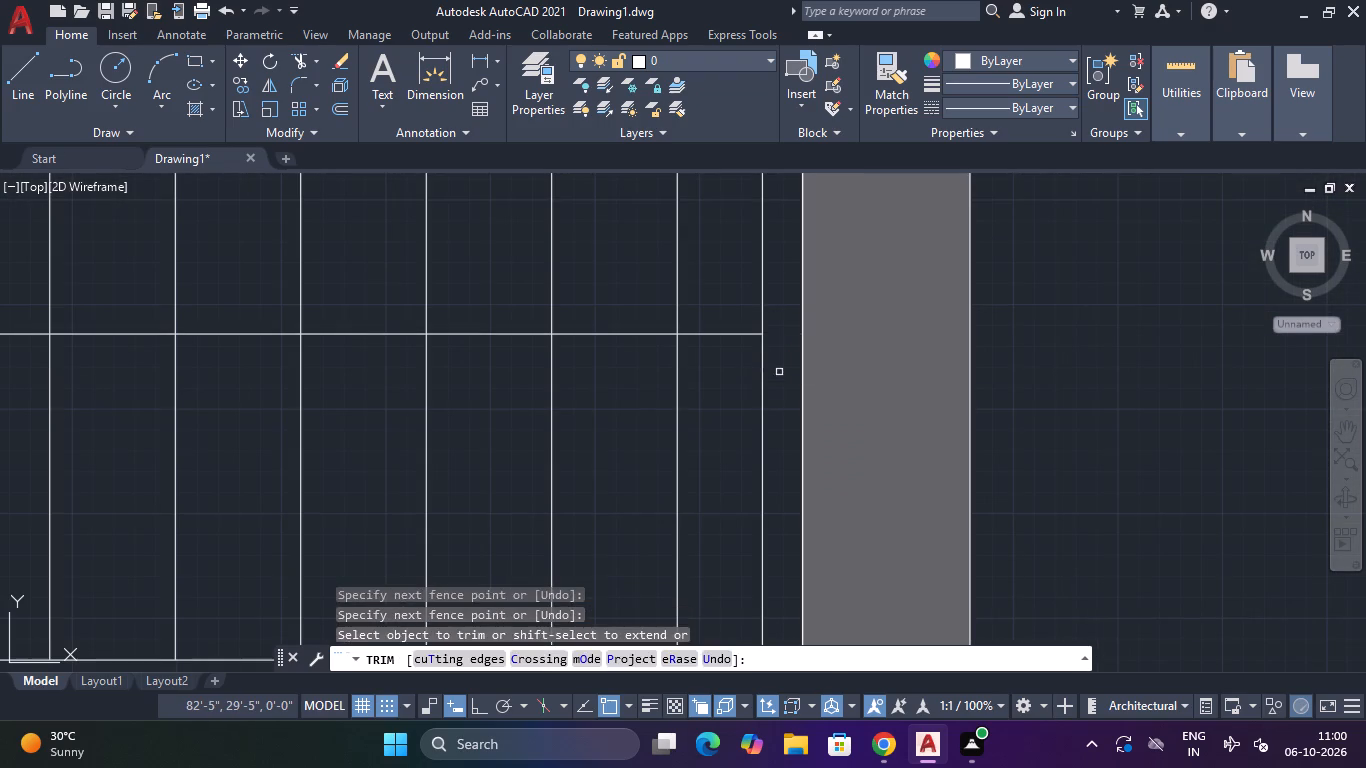
pyautogui.scroll(-3, 779, 372)
pyautogui.scroll(4, 794, 447)
pyautogui.click(747, 420)
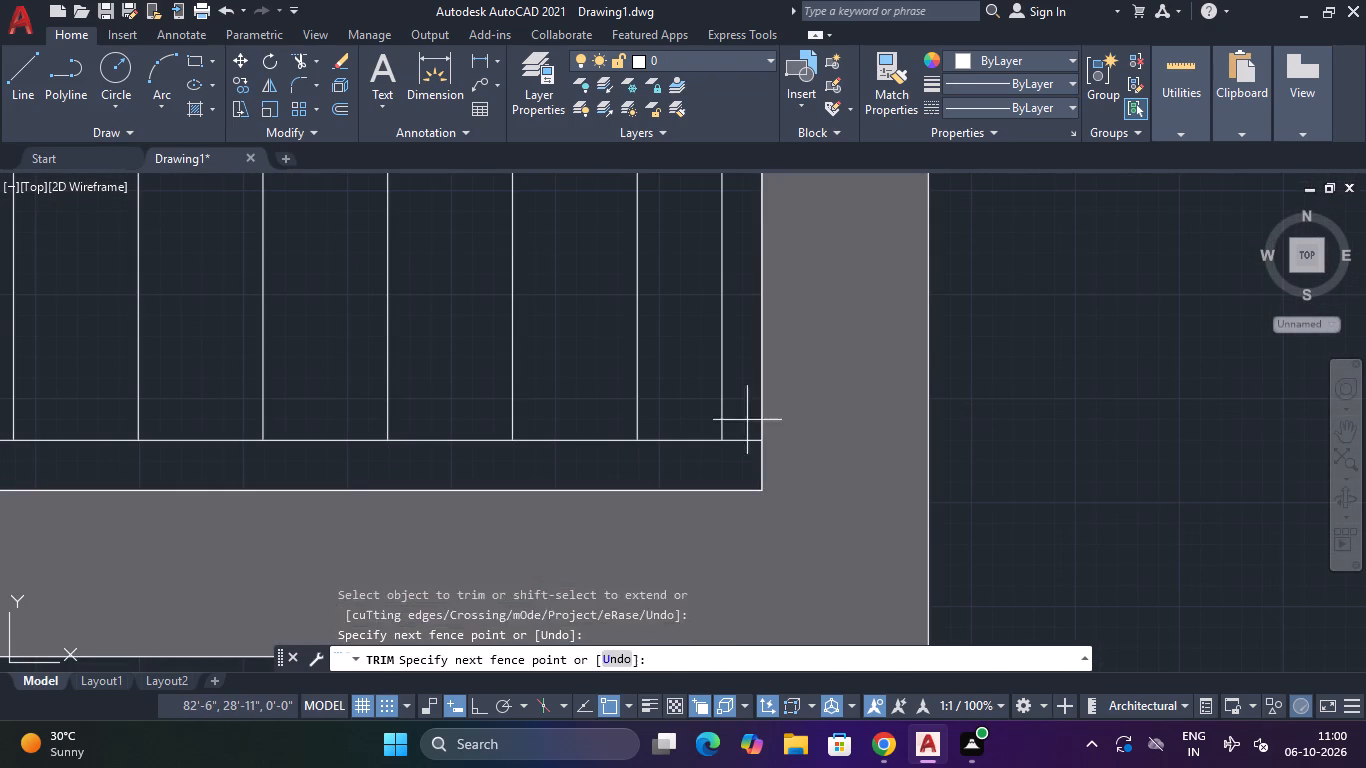
pyautogui.click(747, 453)
pyautogui.press('Escape')
pyautogui.scroll(-3, 729, 437)
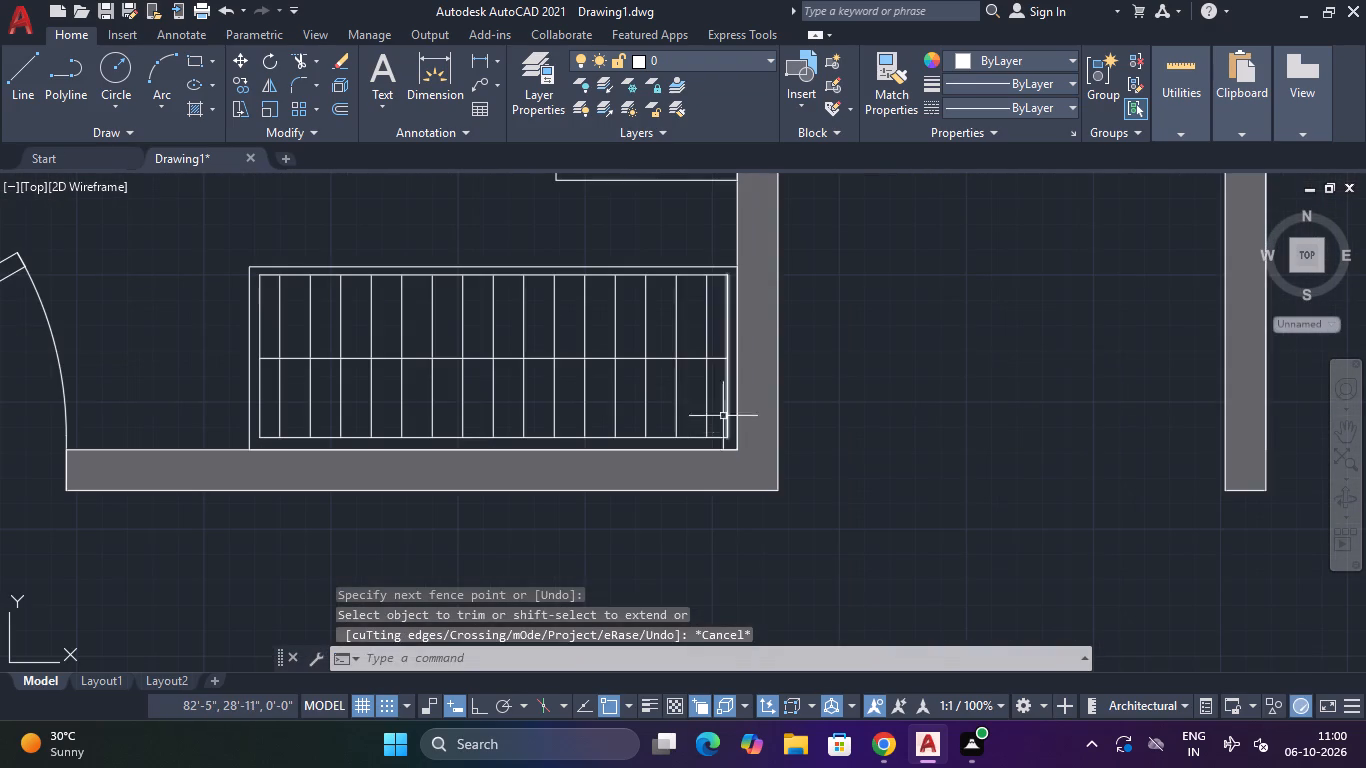
pyautogui.press('Escape')
pyautogui.press('Escape')
pyautogui.press('Escape')
pyautogui.press('Escape')
# Copy the toilet block into the narrow room east of the second bedroom, with its tank against the north wall.
pyautogui.scroll(-3, 990, 282)
pyautogui.moveTo(958, 319); pyautogui.dragTo(808, 392, button='middle')
pyautogui.moveTo(826, 387); pyautogui.dragTo(695, 452, button='middle')
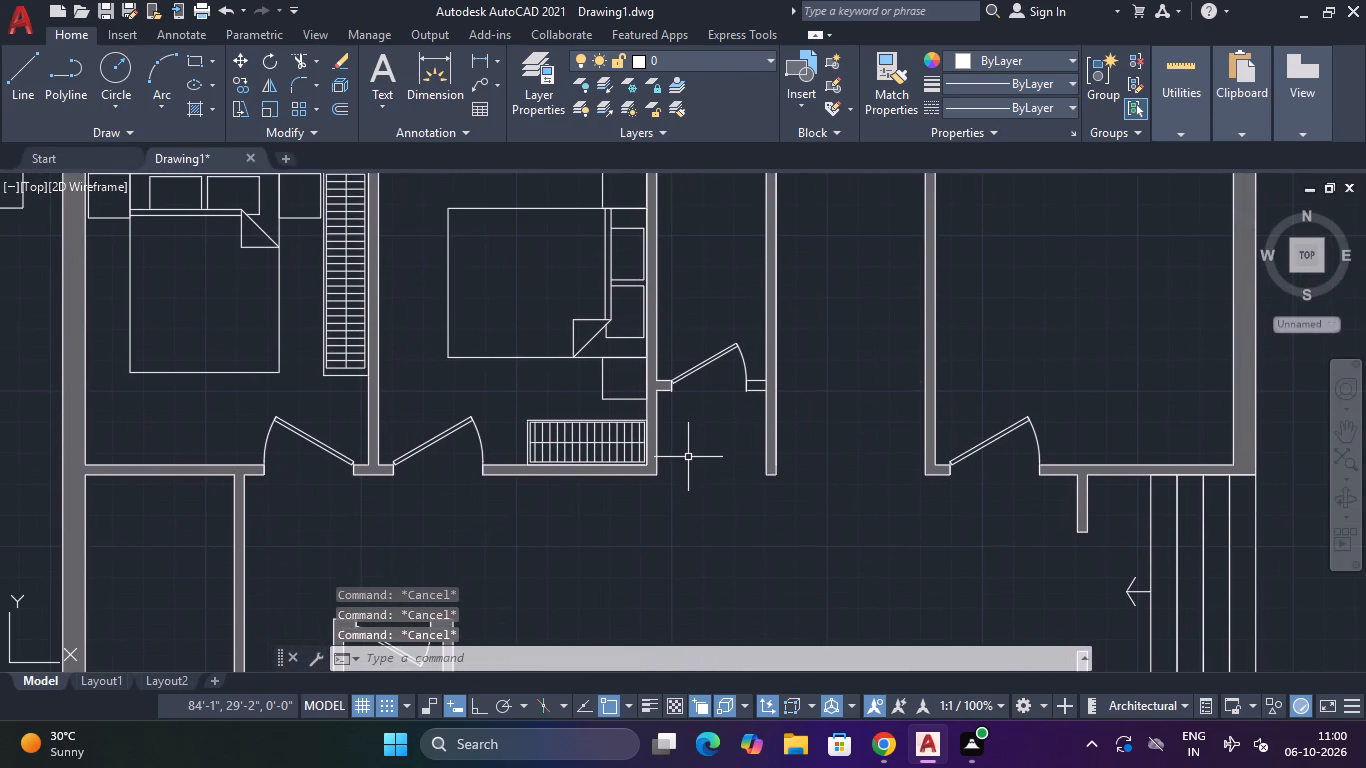
pyautogui.scroll(-3, 735, 440)
pyautogui.moveTo(506, 484); pyautogui.dragTo(589, 449, button='middle')
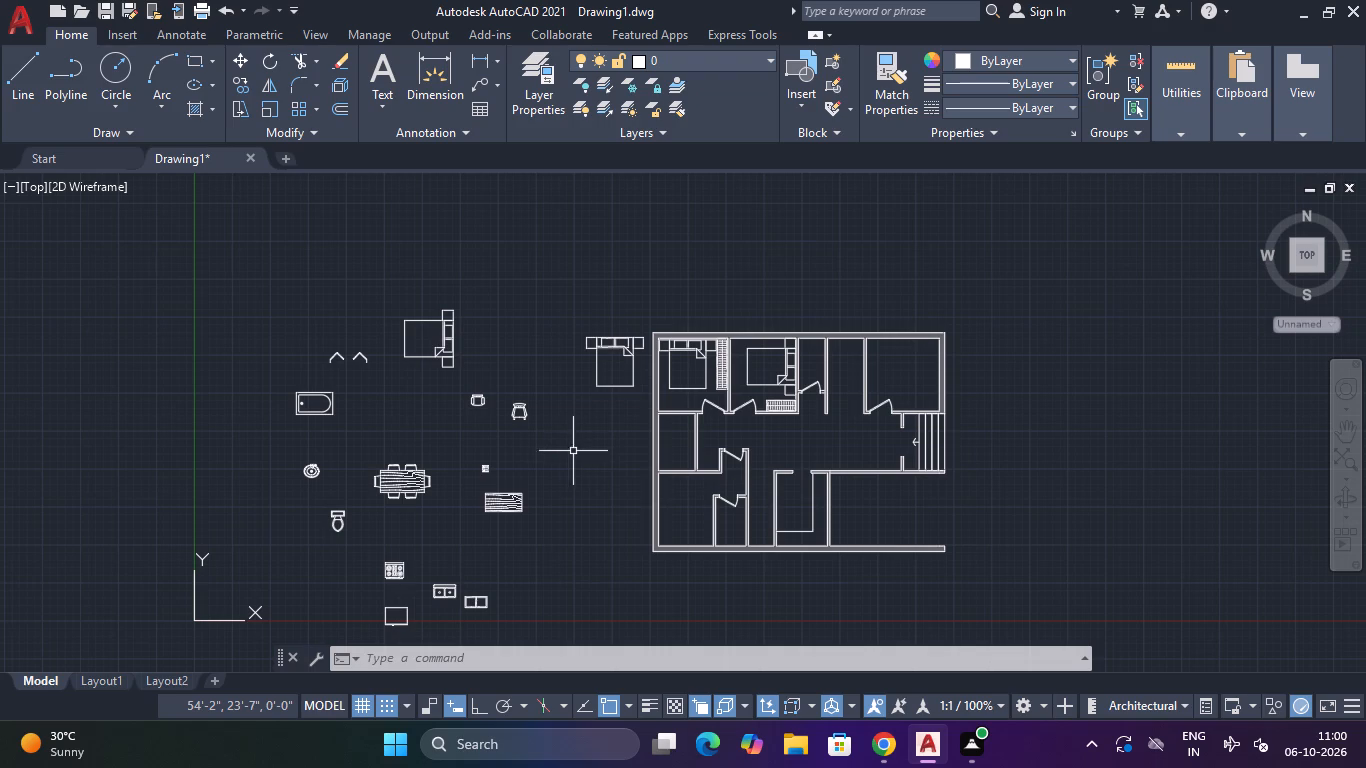
pyautogui.scroll(3, 337, 514)
pyautogui.moveTo(403, 476); pyautogui.dragTo(378, 517)
pyautogui.click(335, 566)
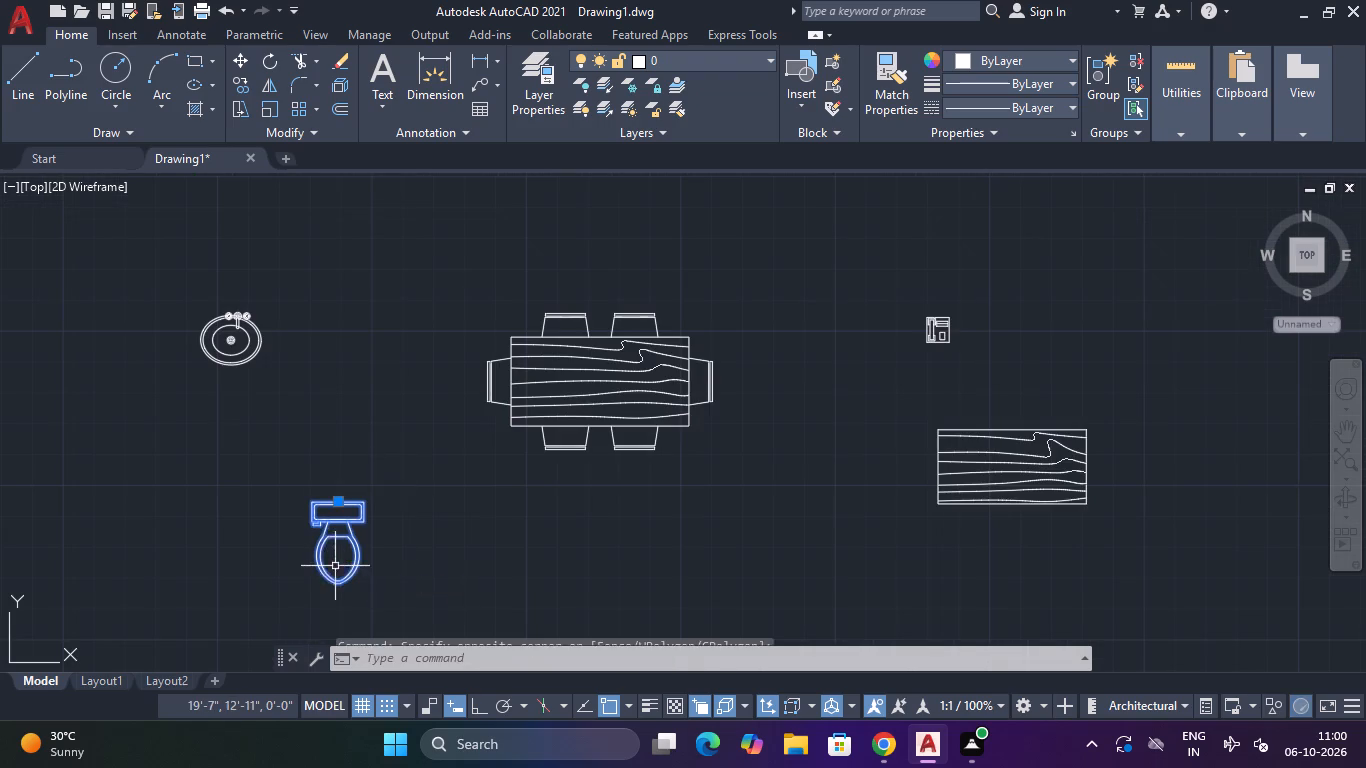
pyautogui.write('co')
pyautogui.press('space')
pyautogui.click(367, 499)
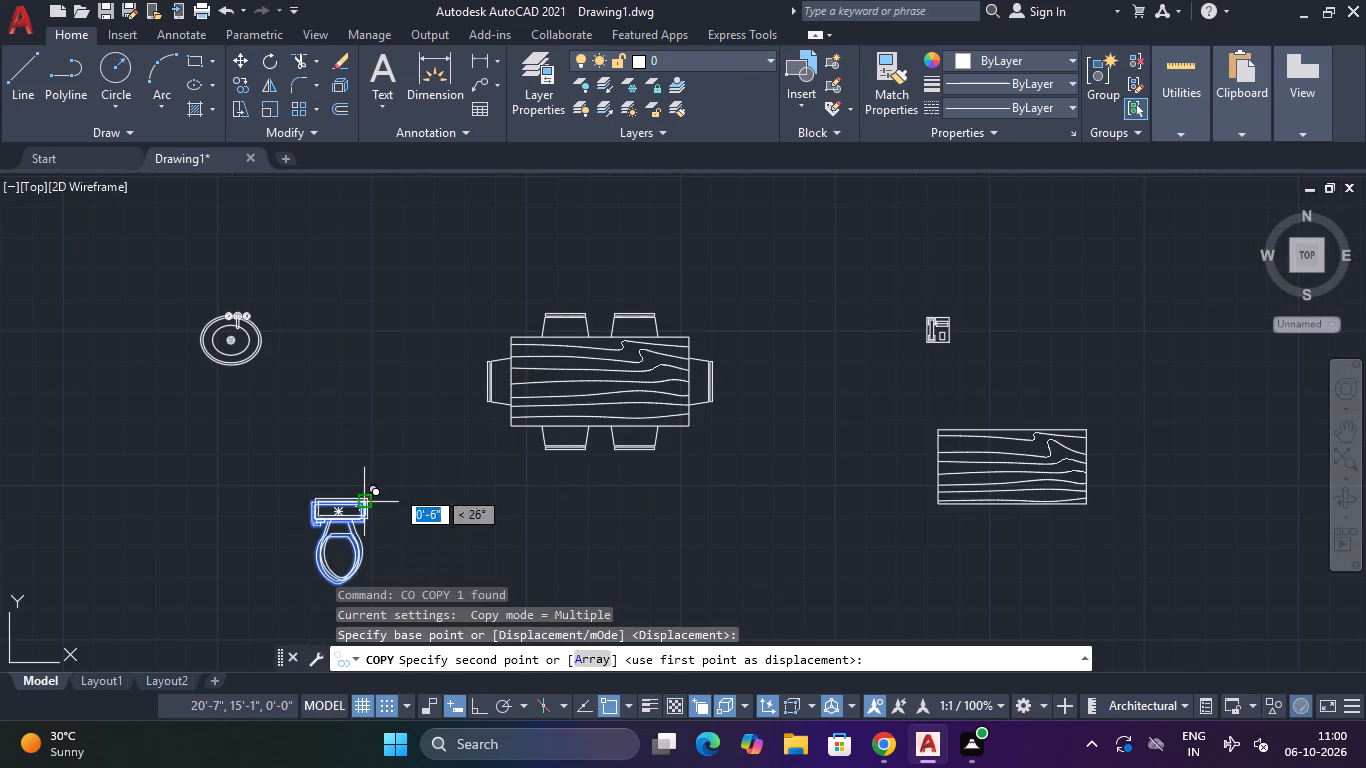
pyautogui.scroll(-3, 484, 443)
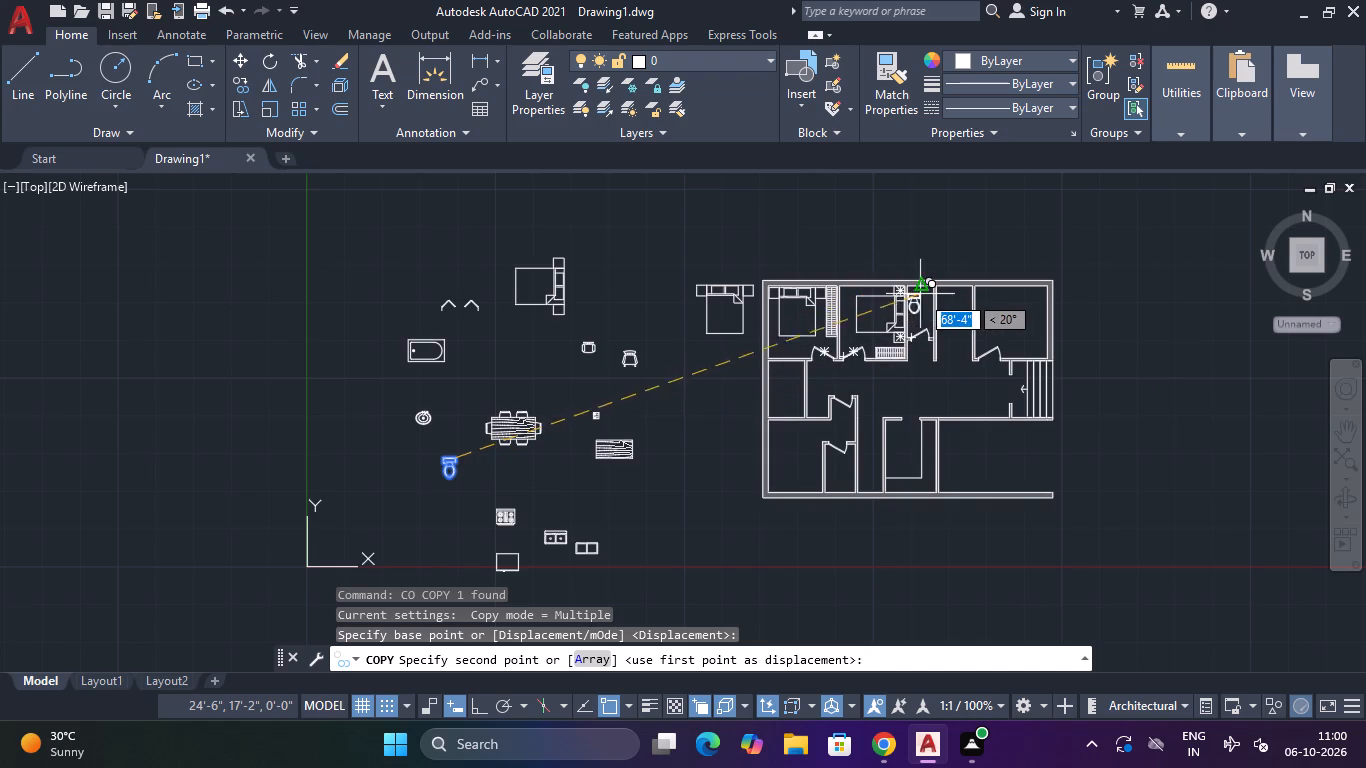
pyautogui.scroll(7, 920, 294)
pyautogui.scroll(-3, 958, 266)
pyautogui.moveTo(958, 268); pyautogui.dragTo(973, 287, button='middle')
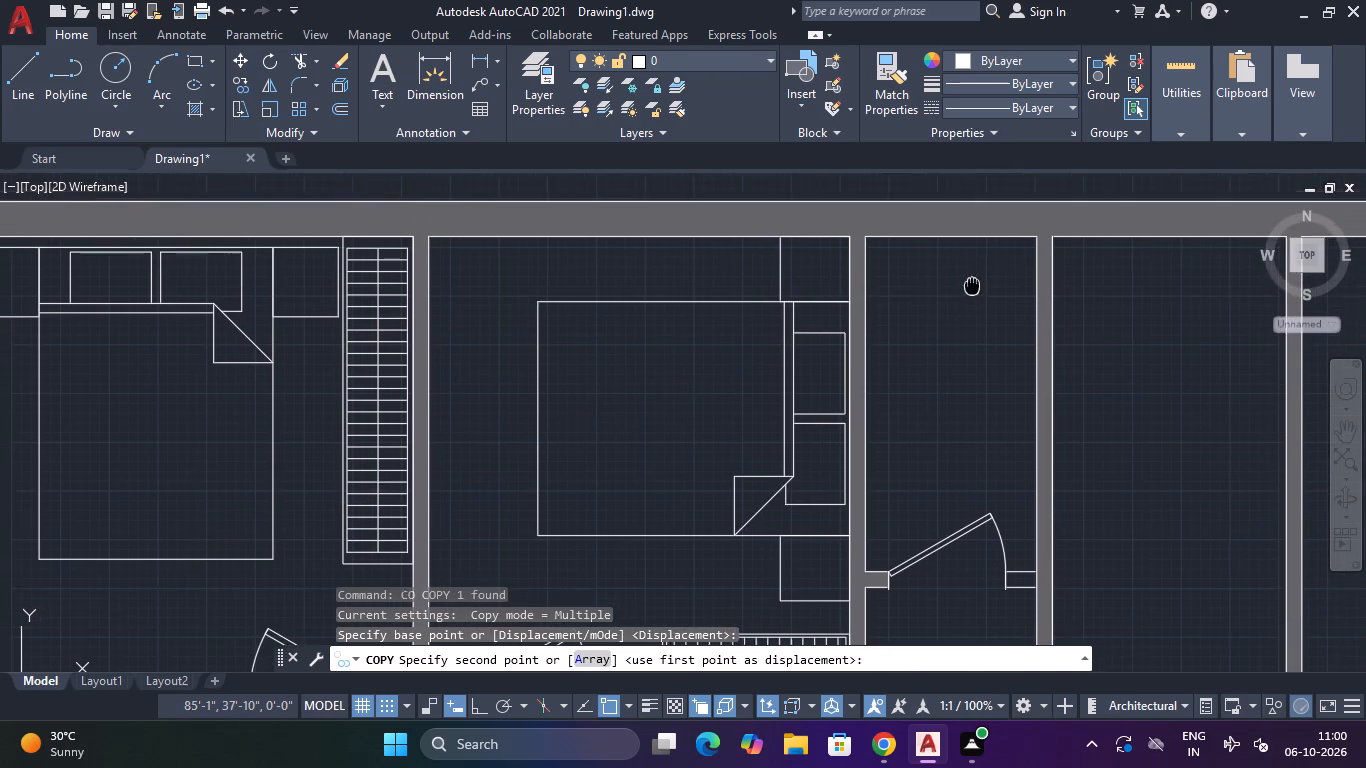
pyautogui.moveTo(973, 287); pyautogui.dragTo(963, 288, button='middle')
pyautogui.click(978, 247)
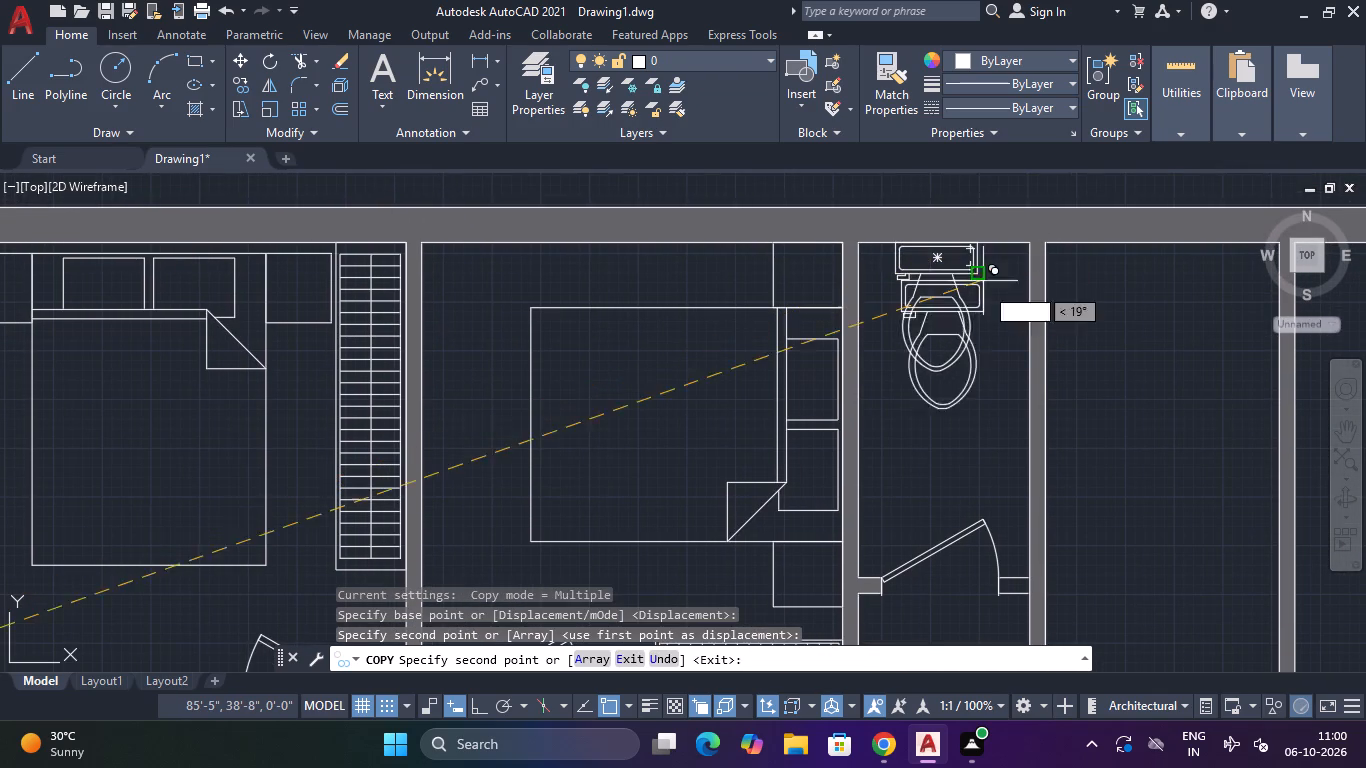
pyautogui.press('Escape')
# Move the tap set from the washbasin's outer rim onto the inner bowl, in line with the drain.
pyautogui.moveTo(980, 383); pyautogui.dragTo(908, 366, button='middle')
pyautogui.scroll(-5, 908, 366)
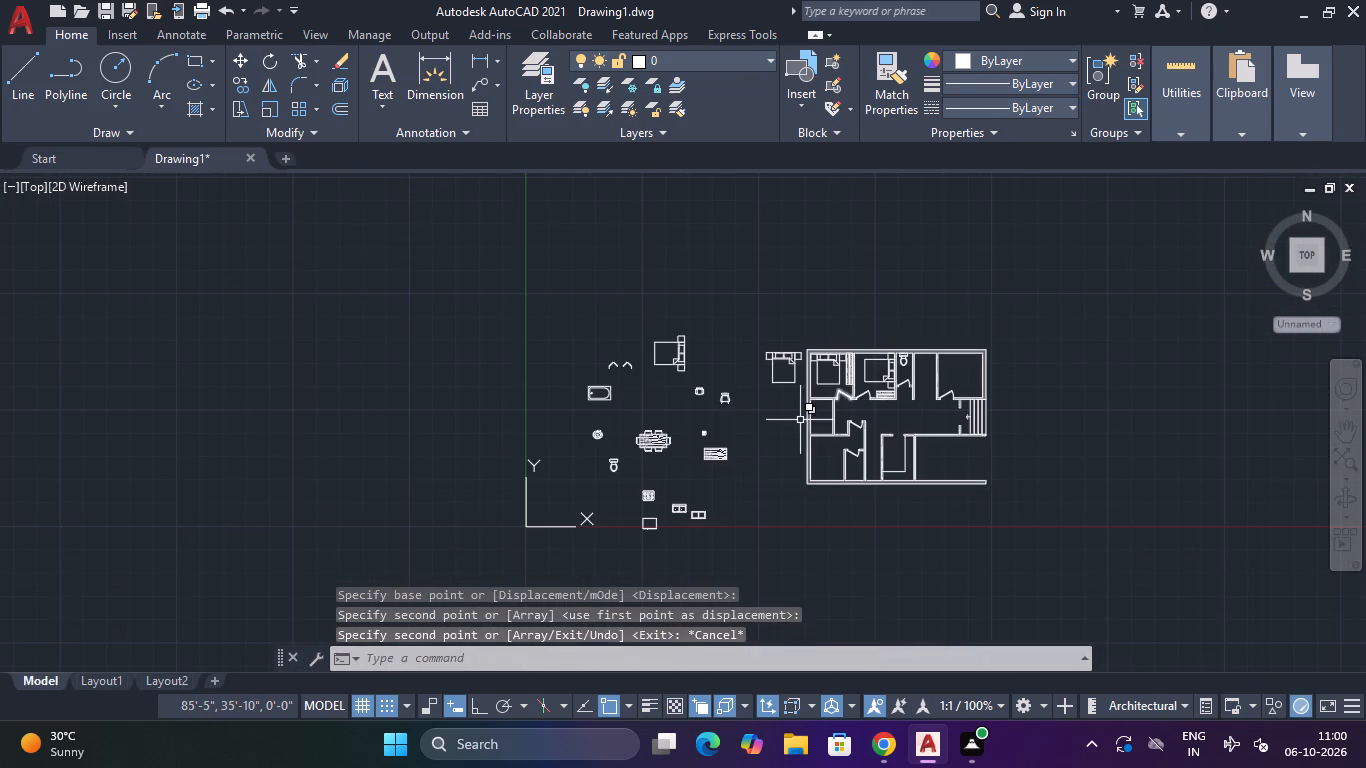
pyautogui.scroll(4, 601, 425)
pyautogui.moveTo(620, 501); pyautogui.dragTo(736, 443, button='middle')
pyautogui.scroll(3, 680, 417)
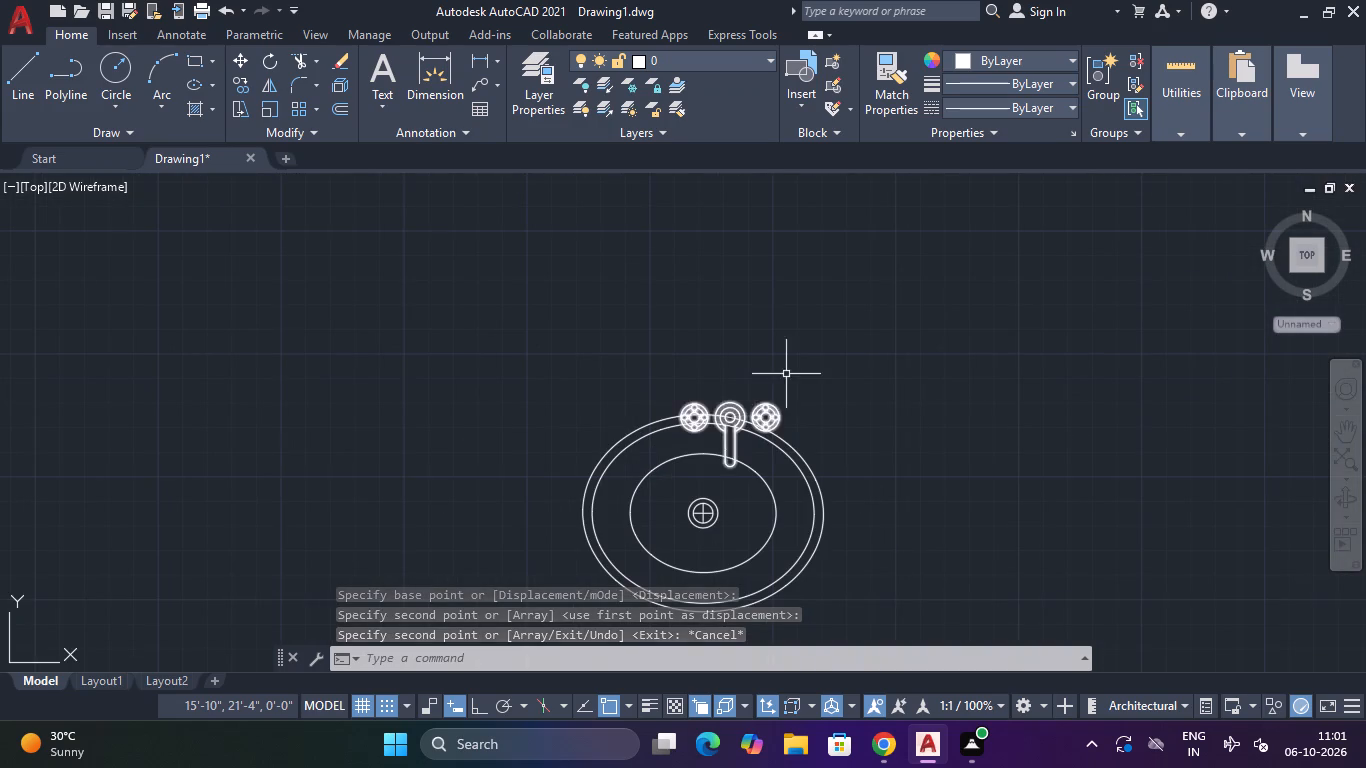
pyautogui.moveTo(790, 370); pyautogui.dragTo(775, 387)
pyautogui.click(720, 417)
pyautogui.press('Escape')
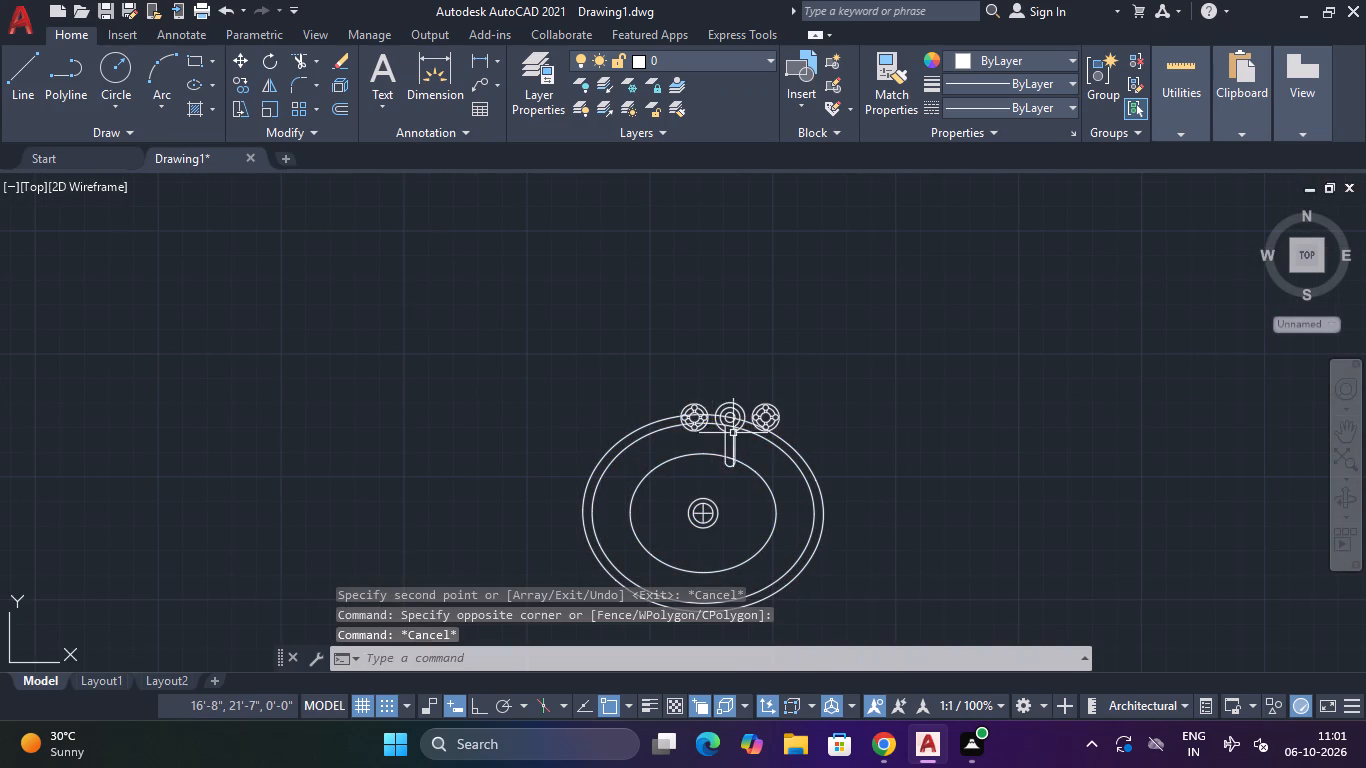
pyautogui.click(739, 436)
pyautogui.click(729, 438)
pyautogui.write('m')
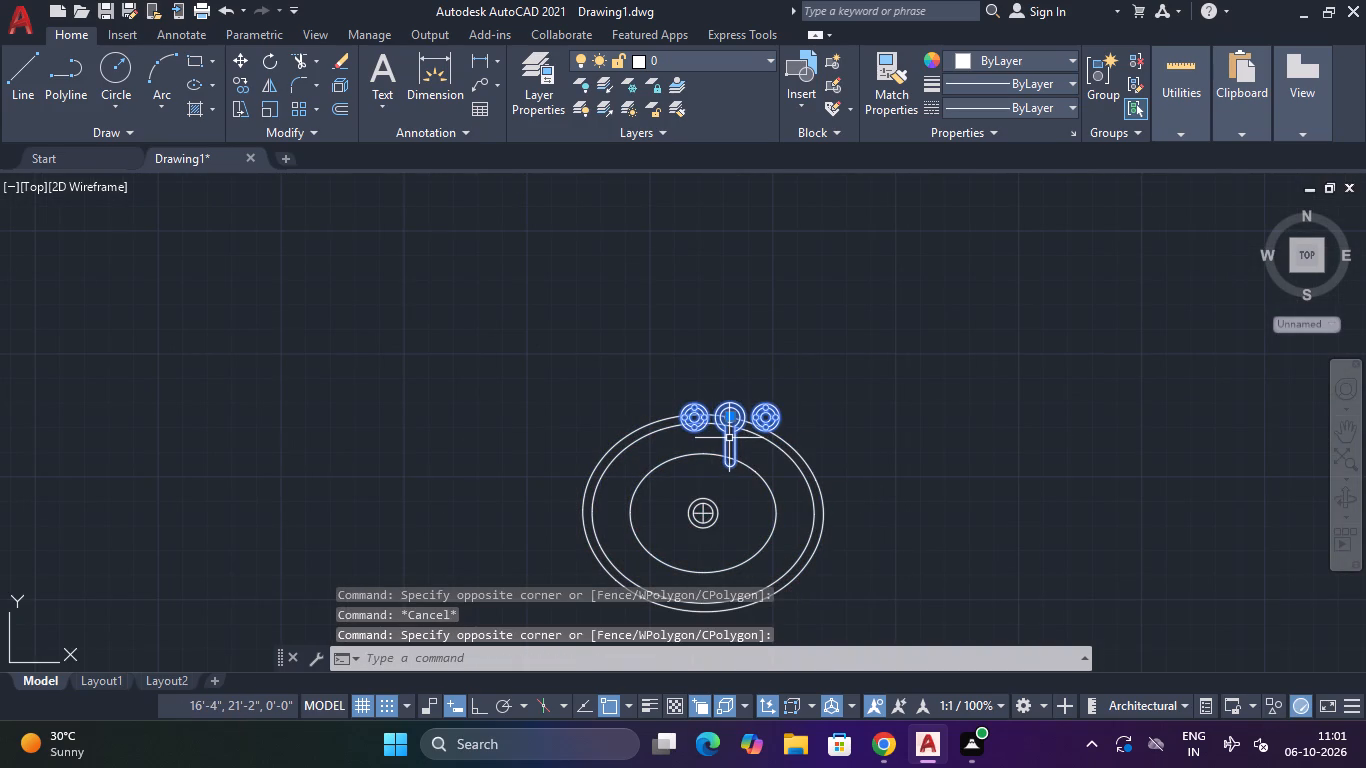
pyautogui.press('space')
pyautogui.click(730, 421)
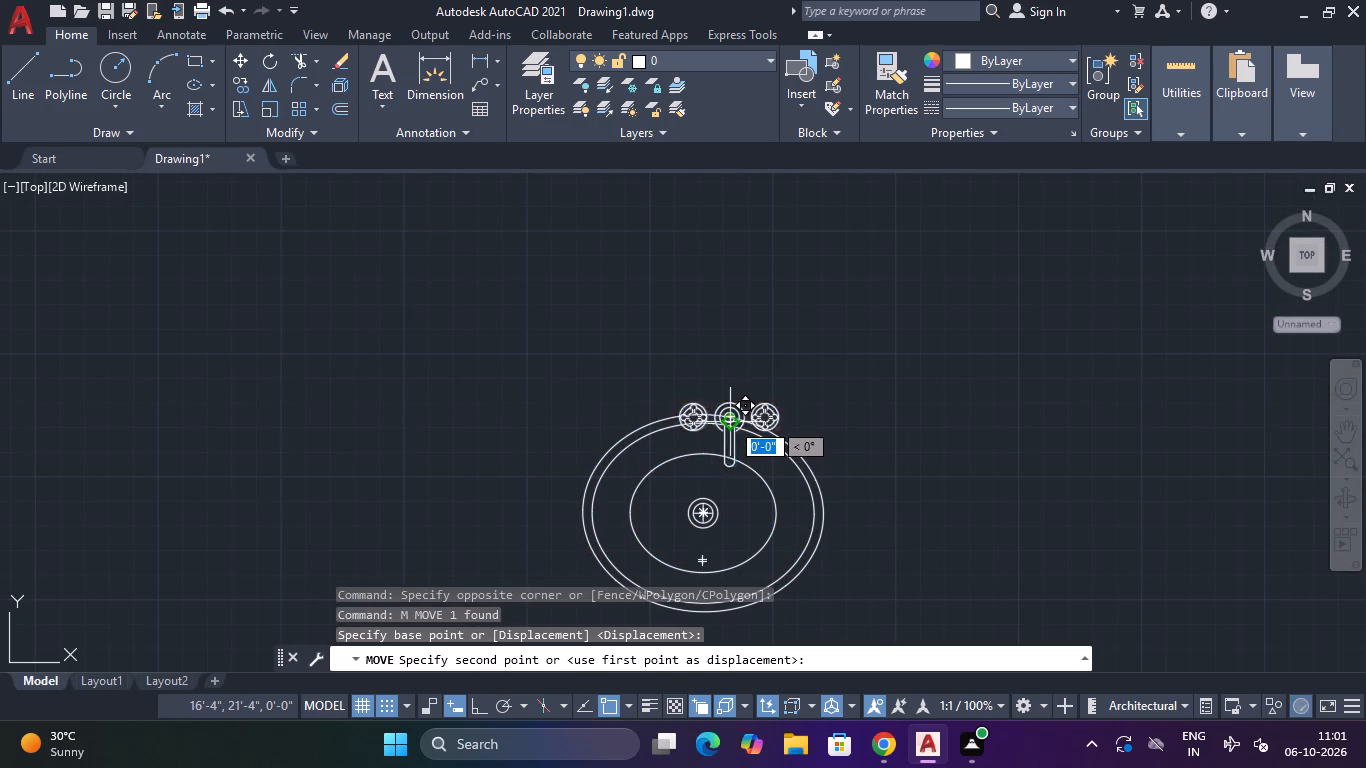
pyautogui.click(706, 465)
pyautogui.press('Escape')
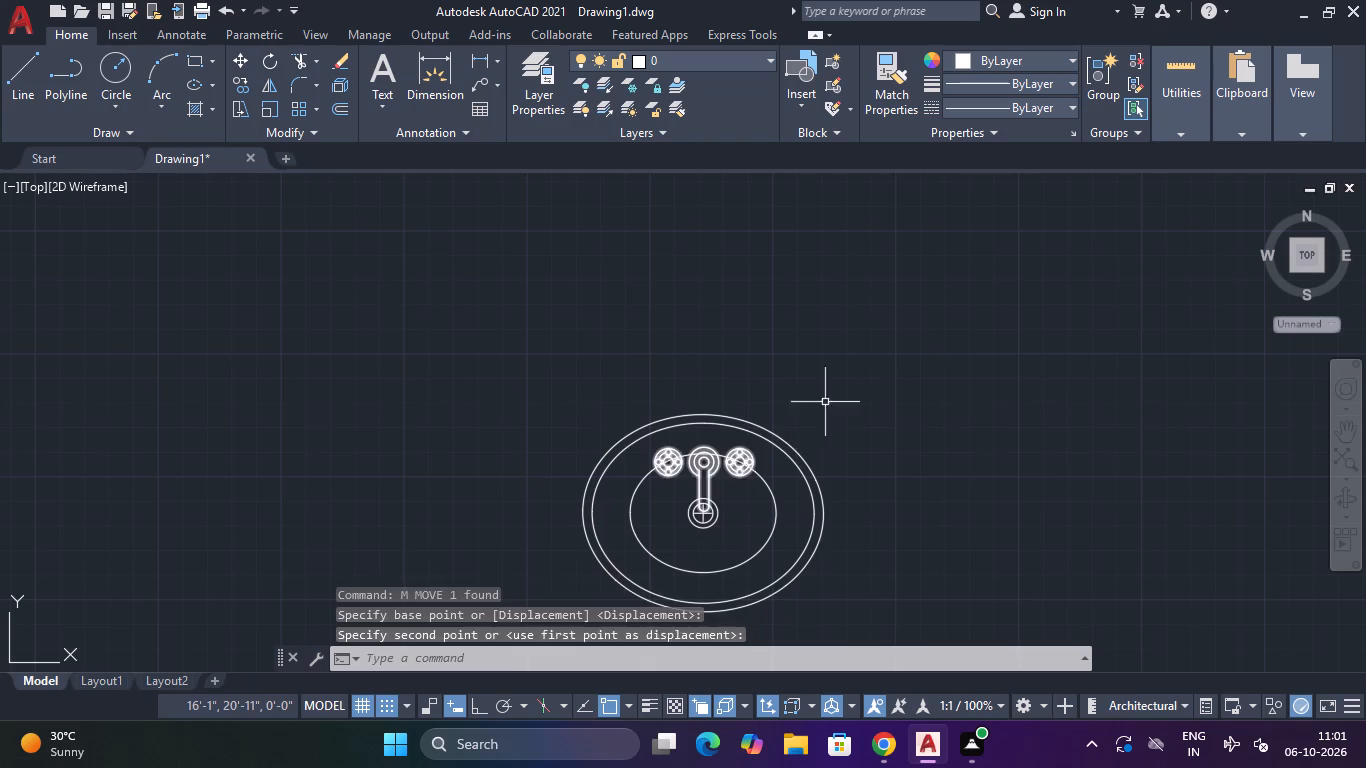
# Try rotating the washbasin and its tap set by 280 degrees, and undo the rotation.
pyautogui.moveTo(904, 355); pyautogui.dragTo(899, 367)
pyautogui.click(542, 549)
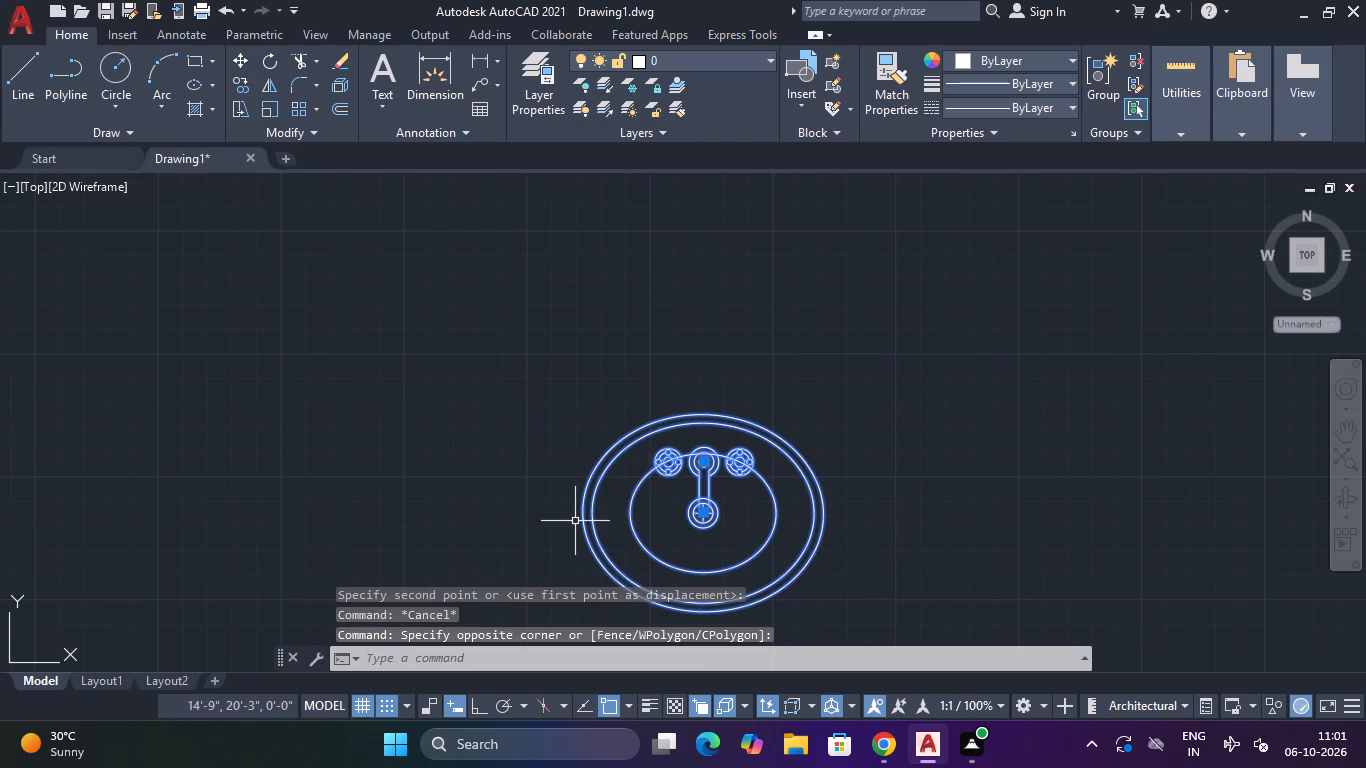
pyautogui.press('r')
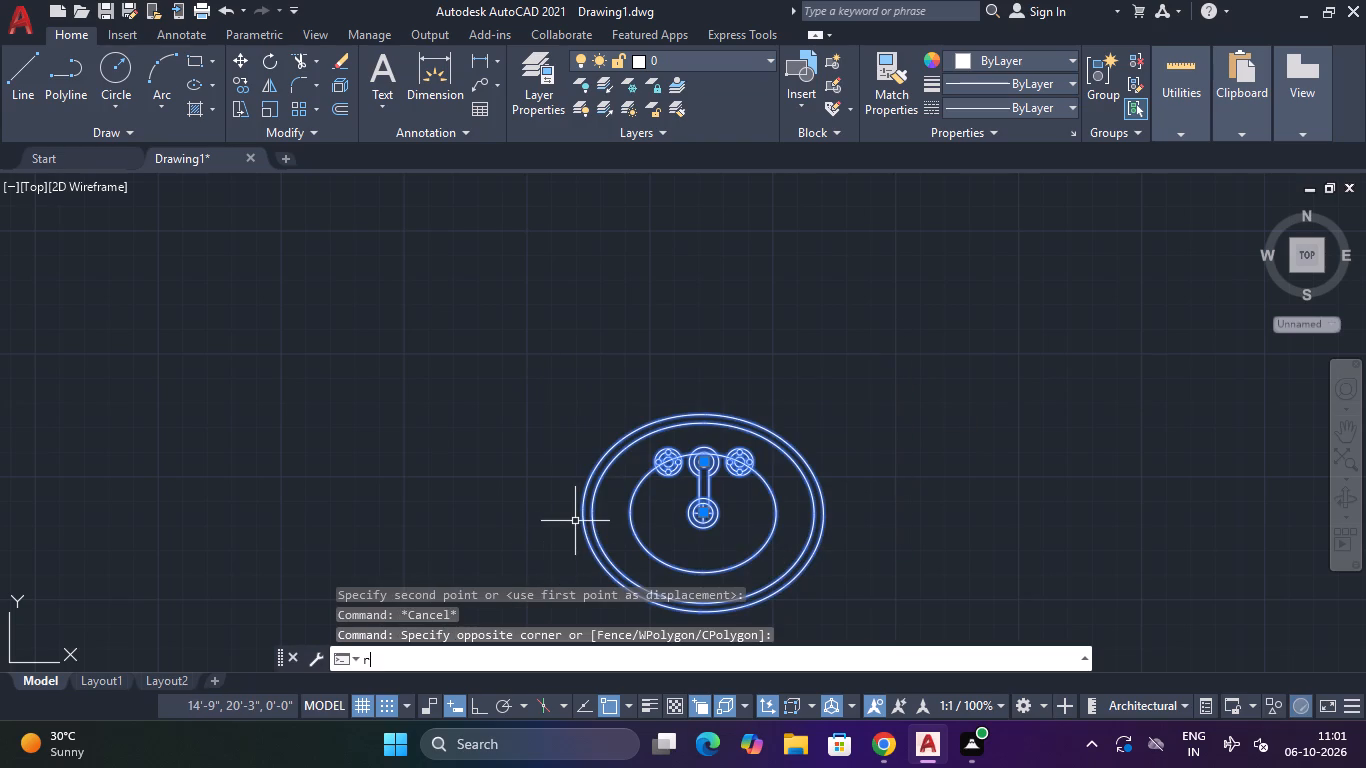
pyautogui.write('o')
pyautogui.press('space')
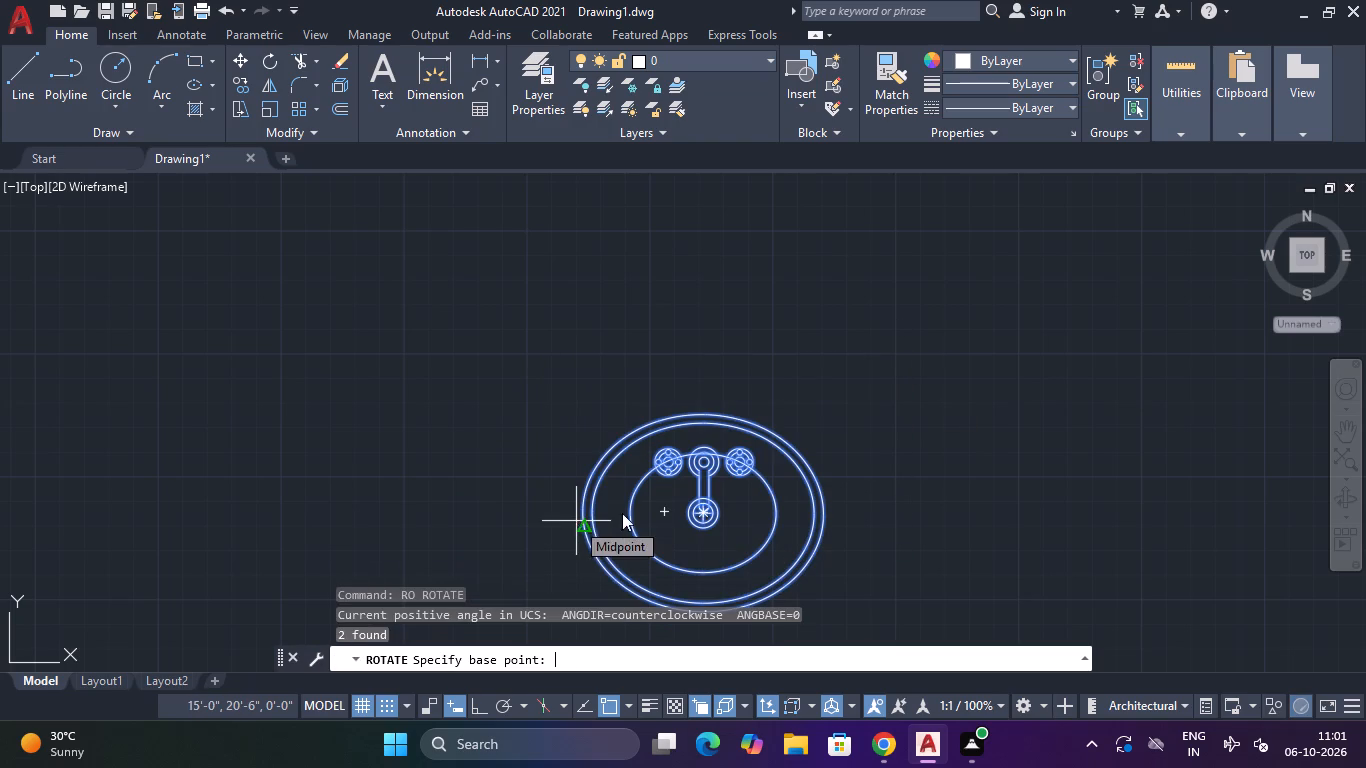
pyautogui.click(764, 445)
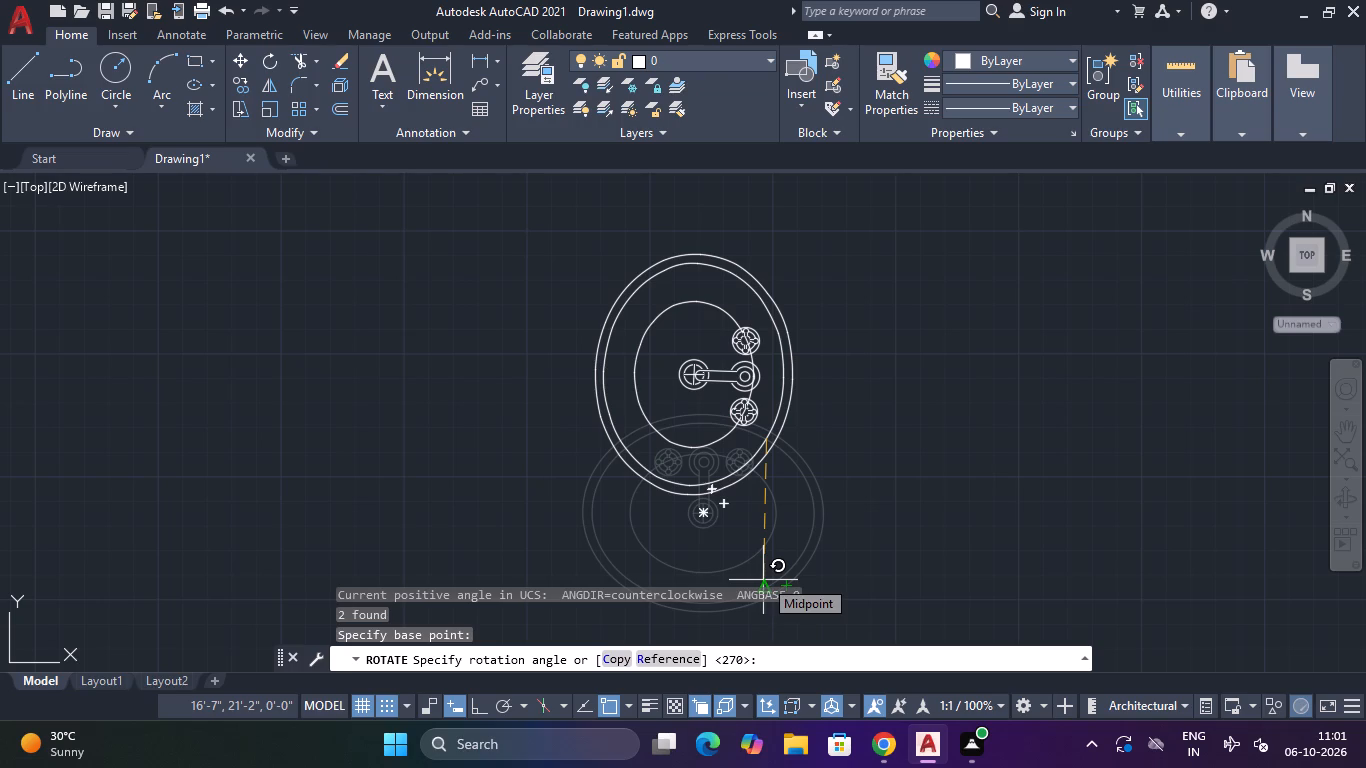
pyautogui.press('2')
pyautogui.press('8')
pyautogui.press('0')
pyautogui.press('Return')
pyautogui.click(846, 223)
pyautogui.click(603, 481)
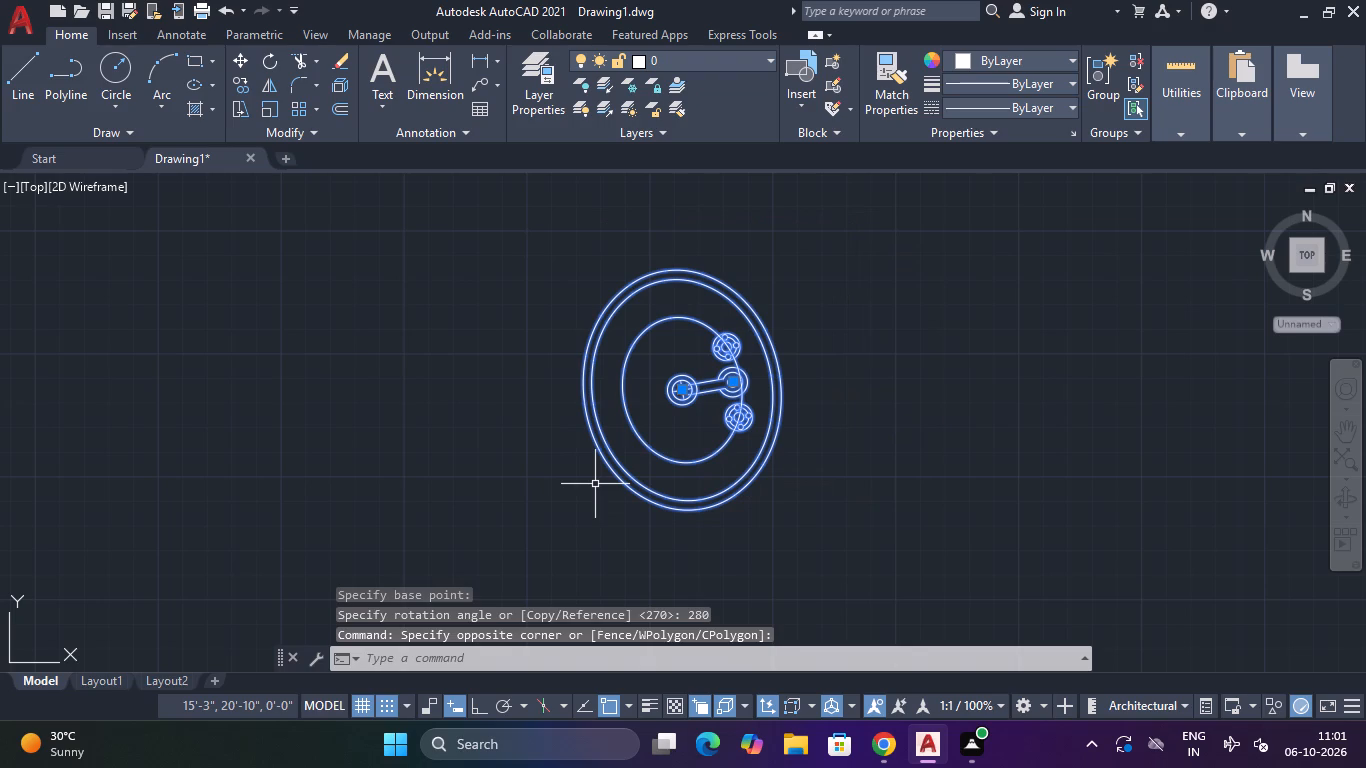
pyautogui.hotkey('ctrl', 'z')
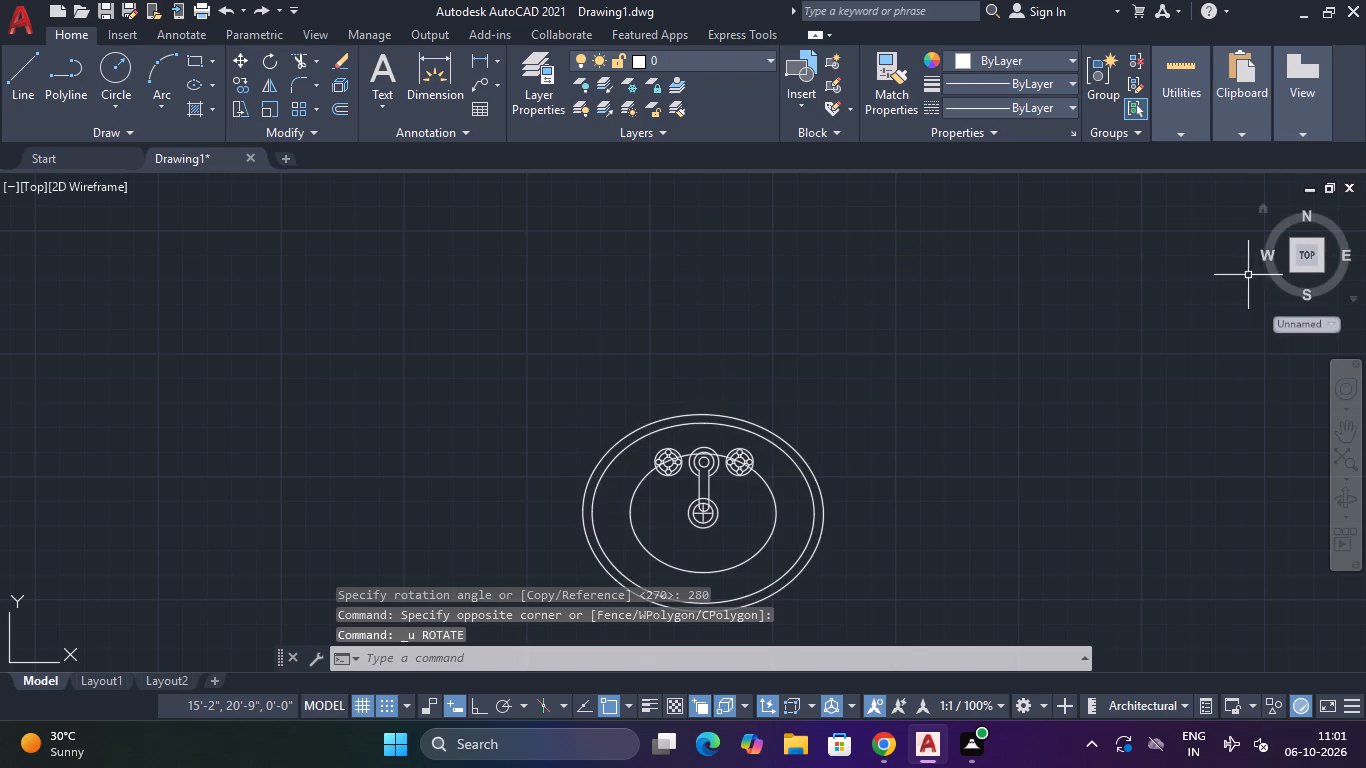
# Turn Ortho mode on and rotate the washbasin with its tap set by 270 degrees.
pyautogui.click(982, 360)
pyautogui.click(513, 545)
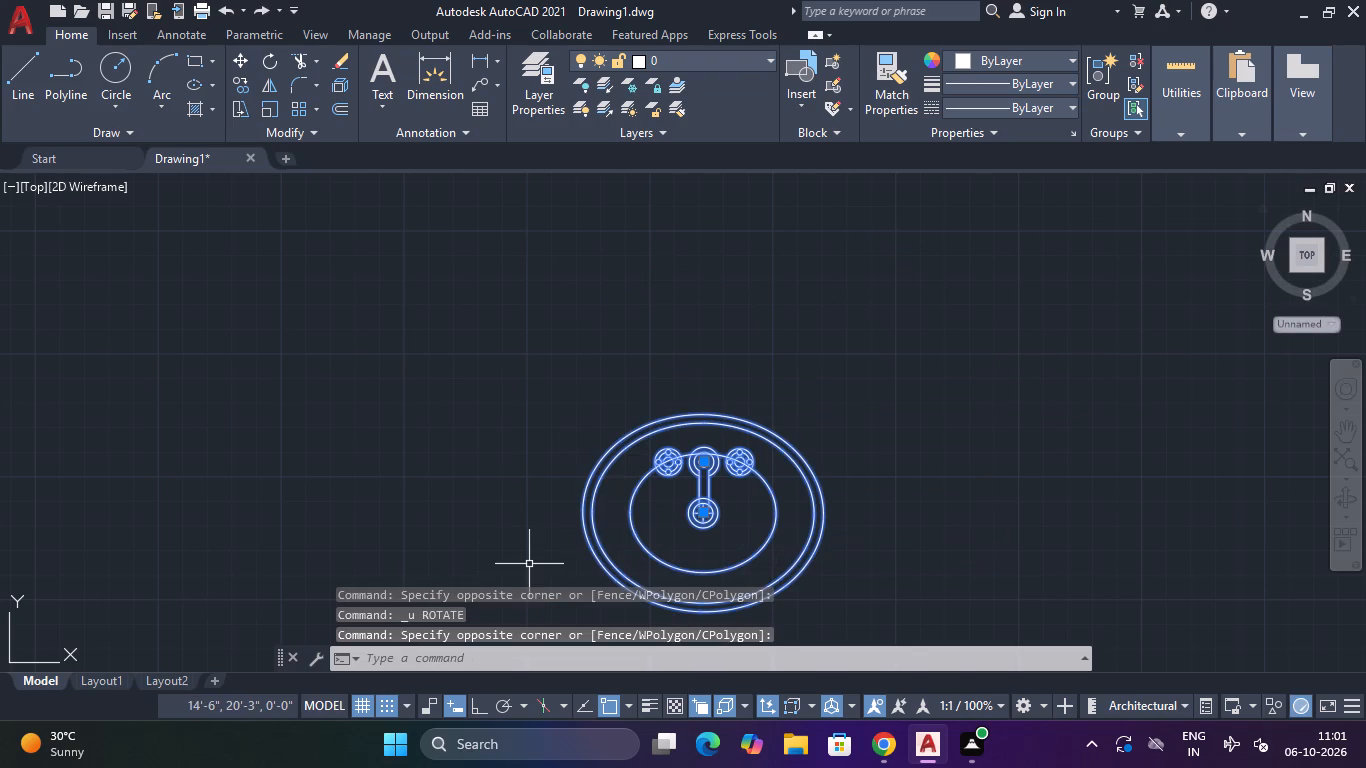
pyautogui.press('F8')
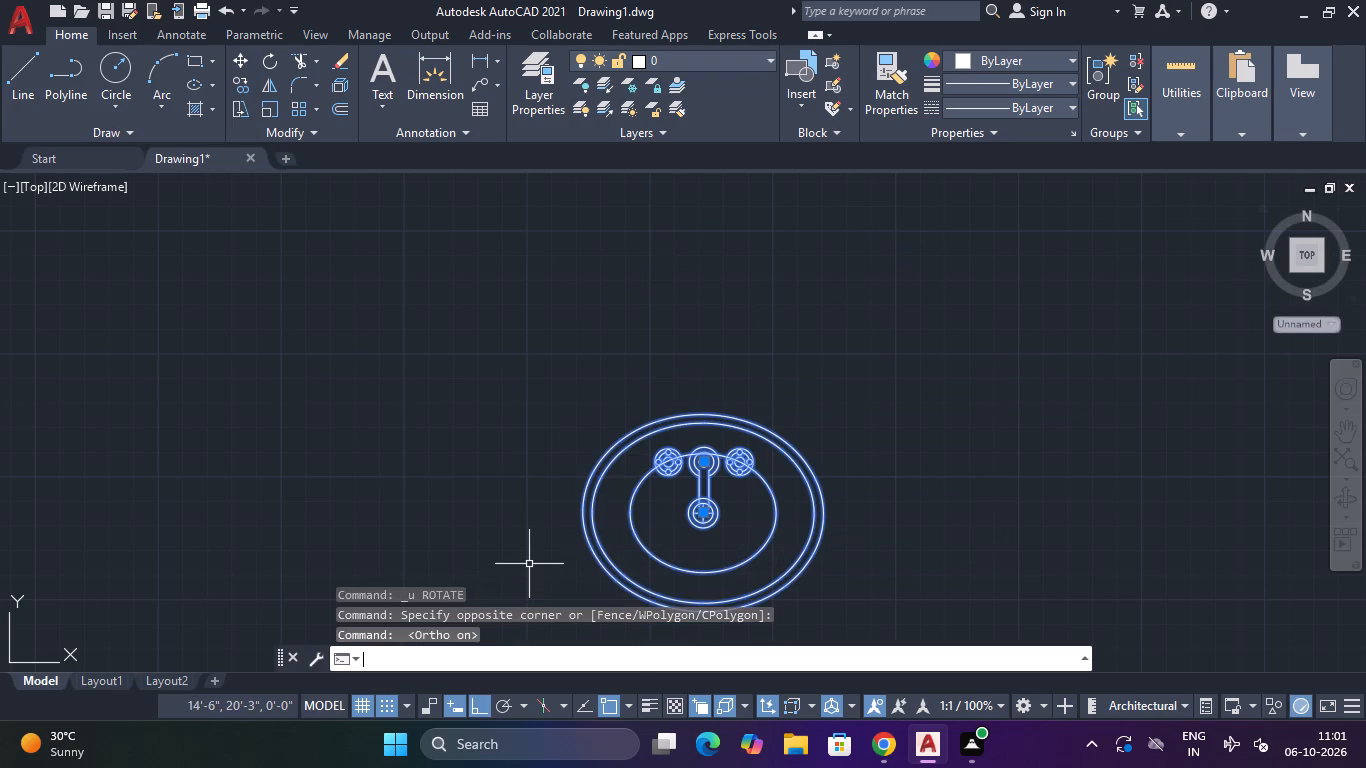
pyautogui.write('ro')
pyautogui.press('space')
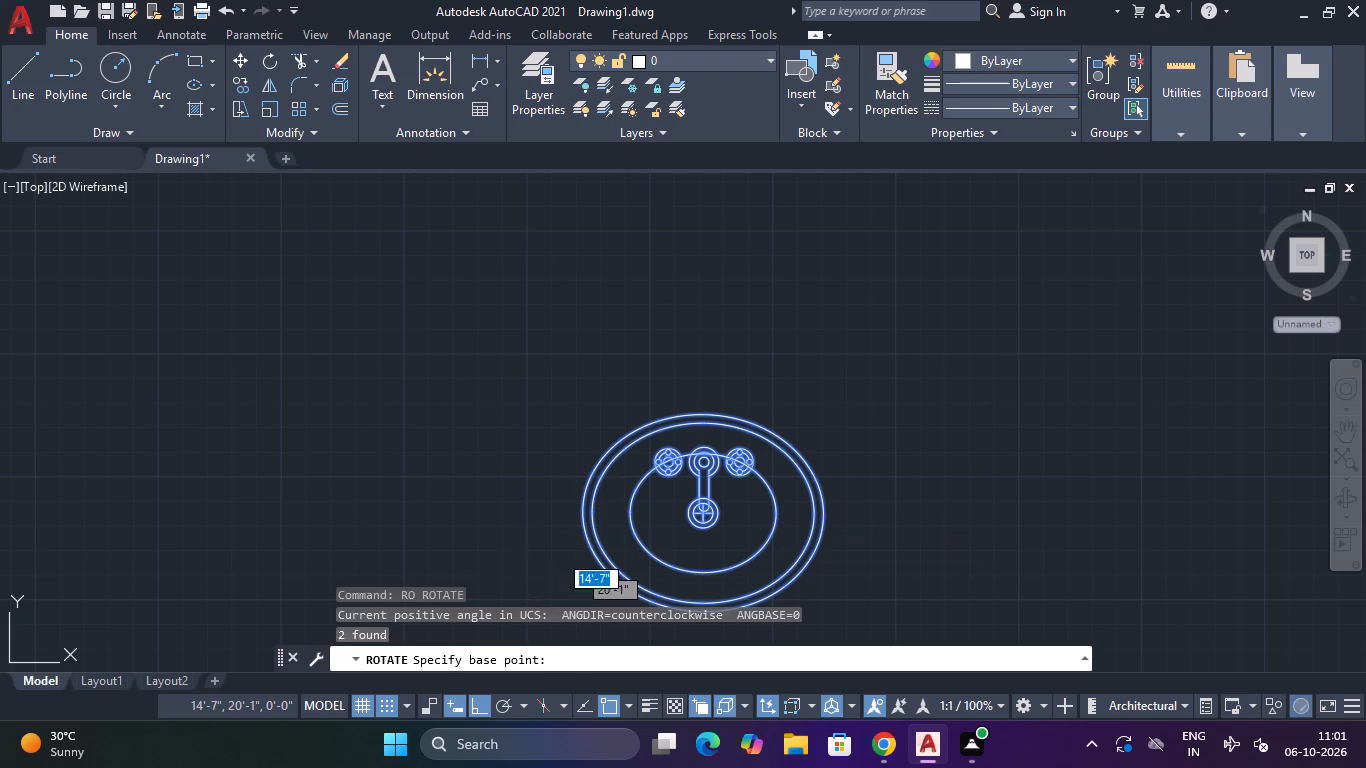
pyautogui.click(793, 462)
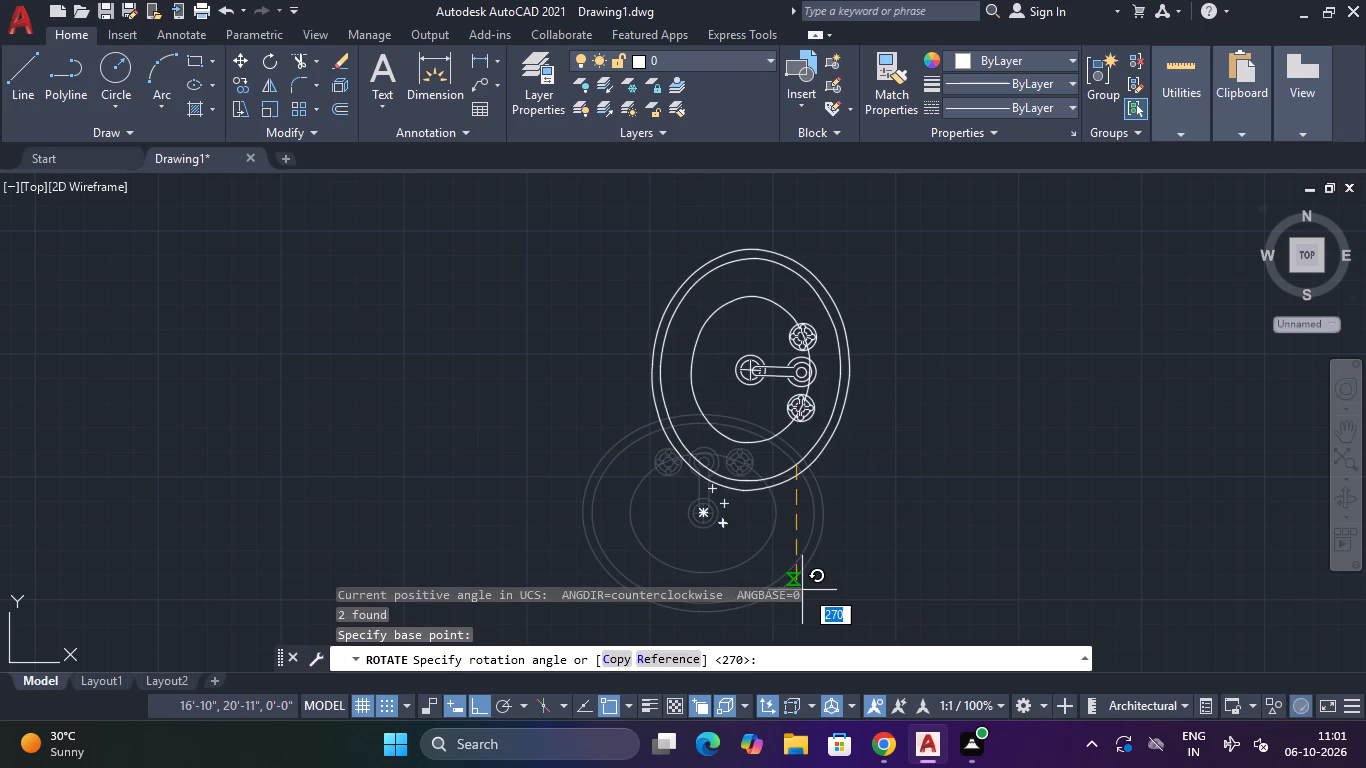
pyautogui.click(808, 584)
pyautogui.press('Escape')
pyautogui.click(974, 134)
pyautogui.press('Escape')
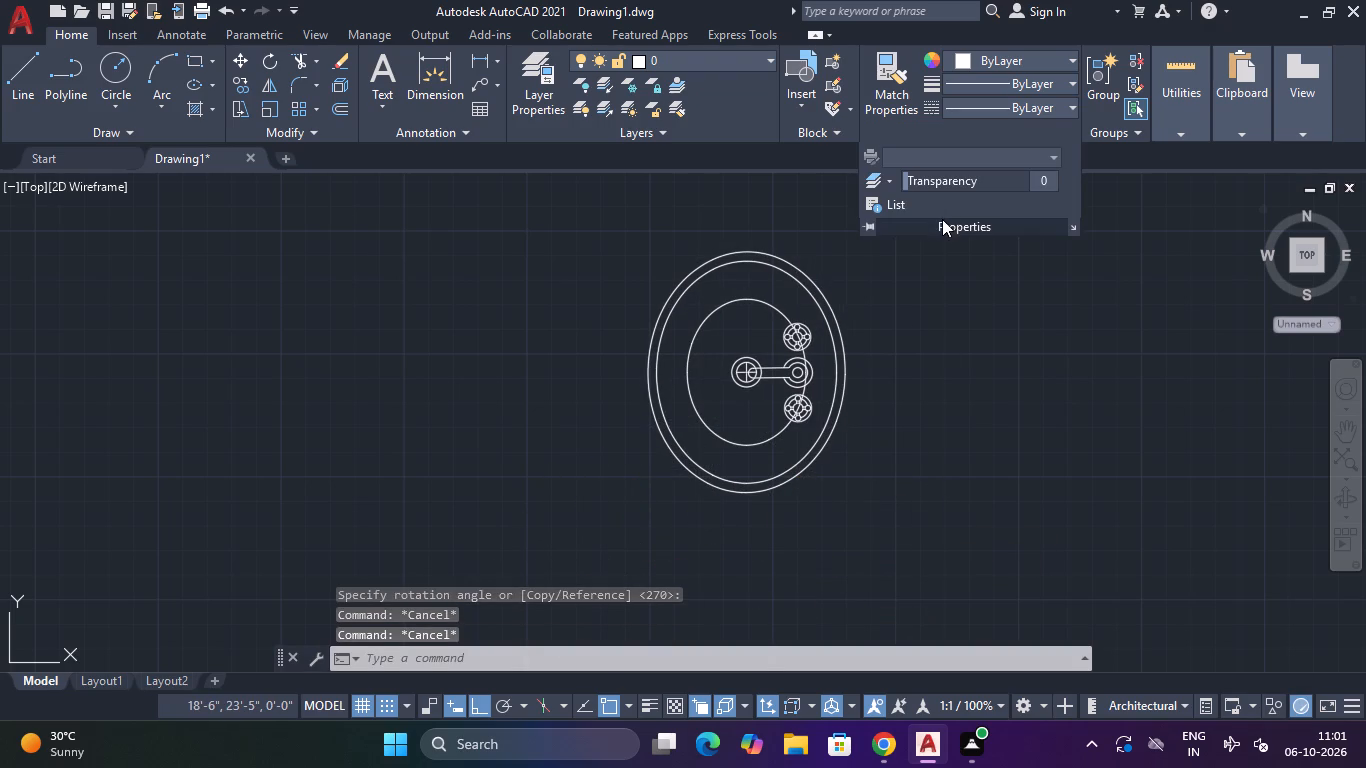
# Copy the rotated washbasin with its tap set into the toilet room, against the east wall between the toilet and the door, with Ortho off.
pyautogui.press('Escape')
pyautogui.press('Escape')
pyautogui.press('Escape')
pyautogui.press('Escape')
pyautogui.press('Escape')
pyautogui.click(941, 276)
pyautogui.click(648, 473)
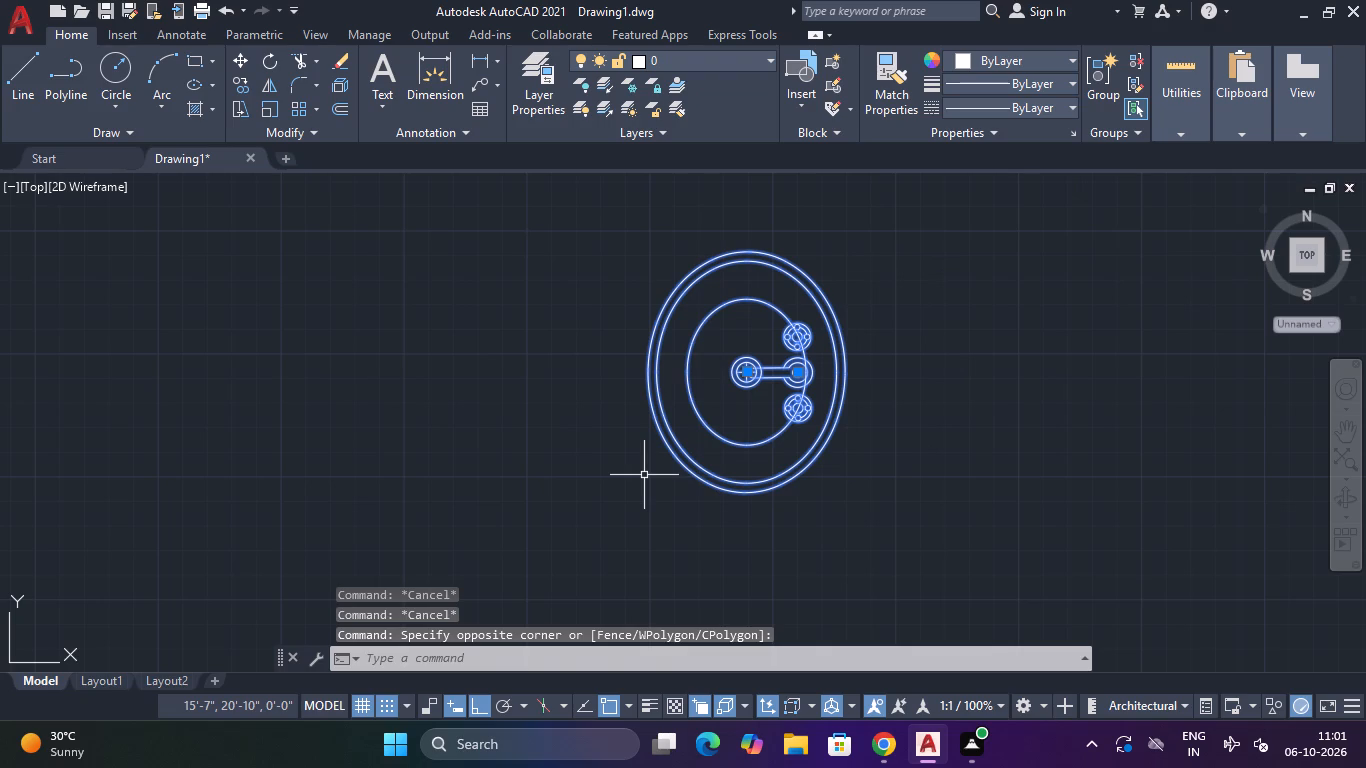
pyautogui.write('co')
pyautogui.press('space')
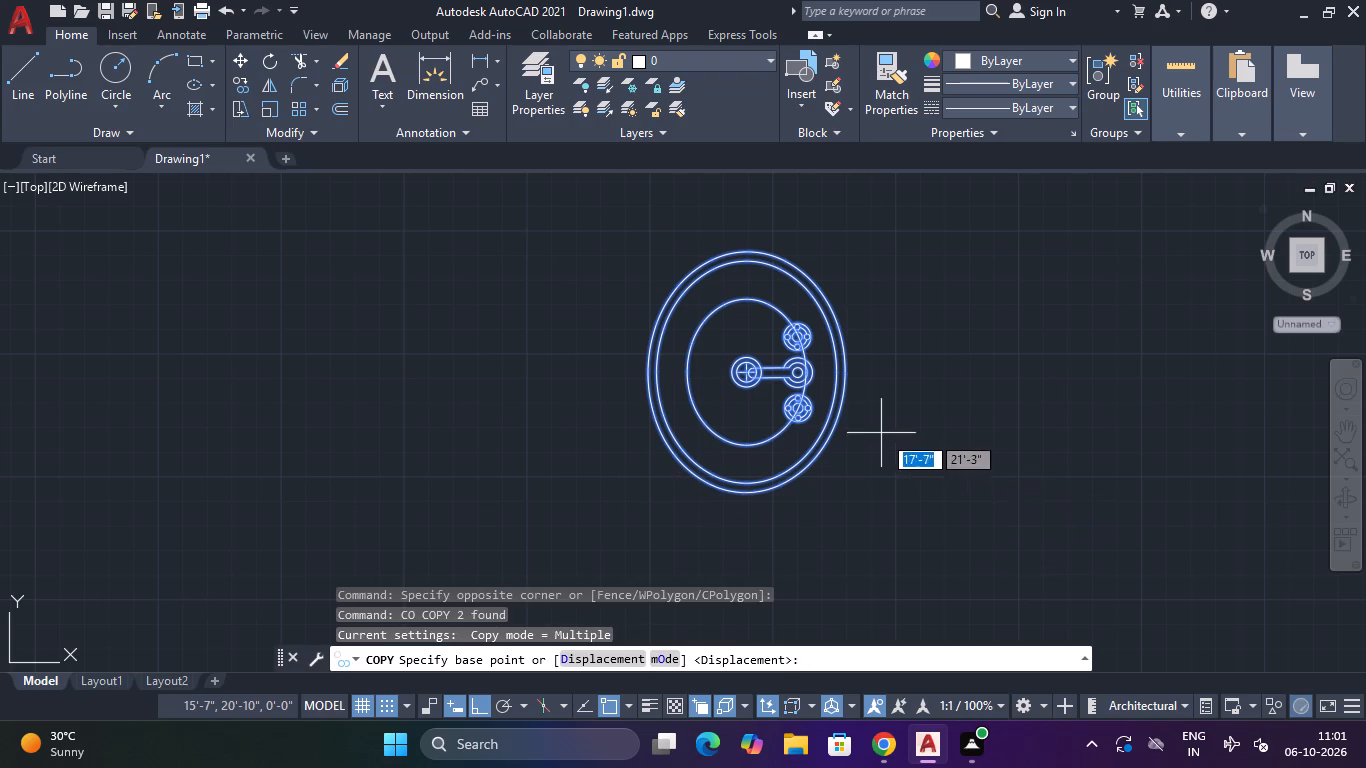
pyautogui.click(838, 374)
pyautogui.scroll(-5, 965, 374)
pyautogui.moveTo(982, 369); pyautogui.dragTo(852, 369, button='middle')
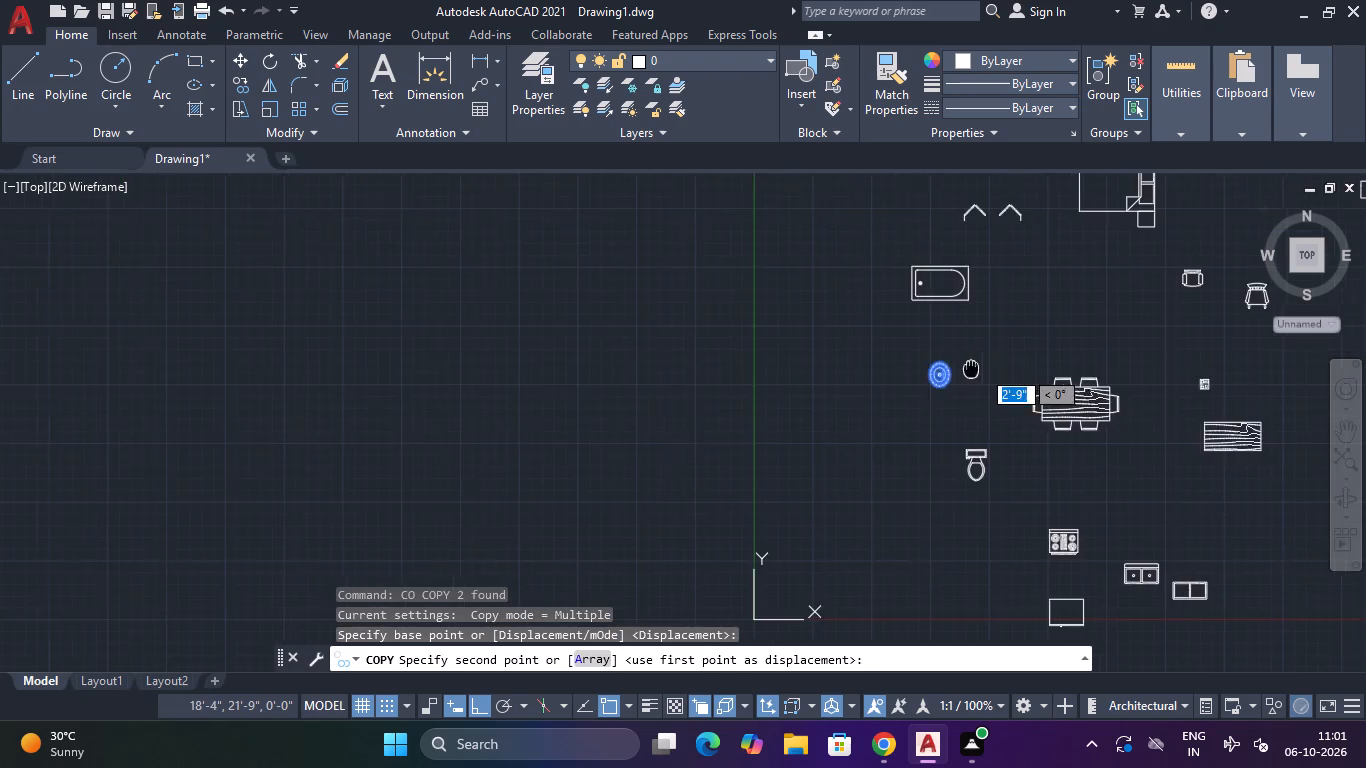
pyautogui.moveTo(852, 369); pyautogui.dragTo(432, 387, button='middle')
pyautogui.moveTo(1197, 314); pyautogui.dragTo(1105, 383, button='middle')
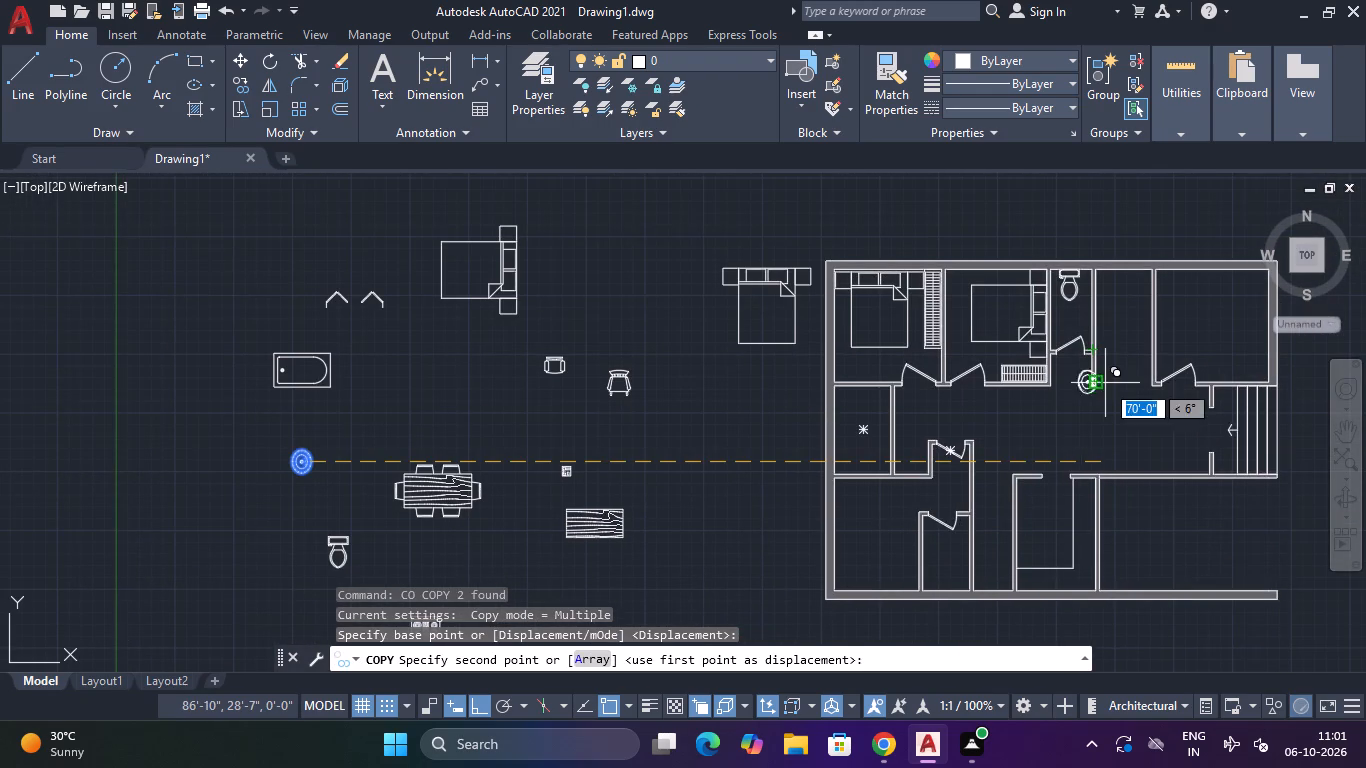
pyautogui.press('F8')
pyautogui.scroll(3, 1093, 321)
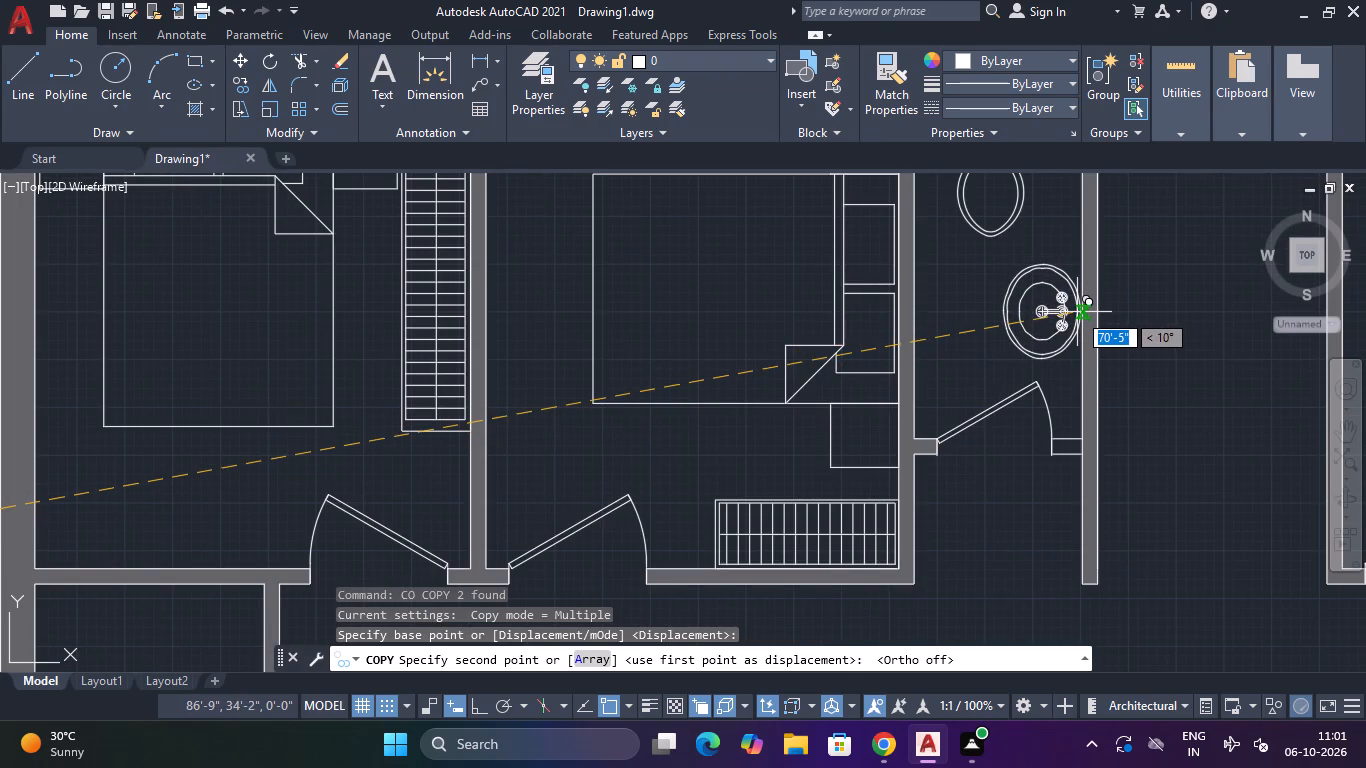
pyautogui.click(1077, 312)
pyautogui.scroll(-3, 1113, 316)
pyautogui.press('Escape')
# Copy the loose double bed with its two side tables into the northeast bedroom, with the headboard along the north wall.
pyautogui.moveTo(1150, 320); pyautogui.dragTo(1028, 364, button='middle')
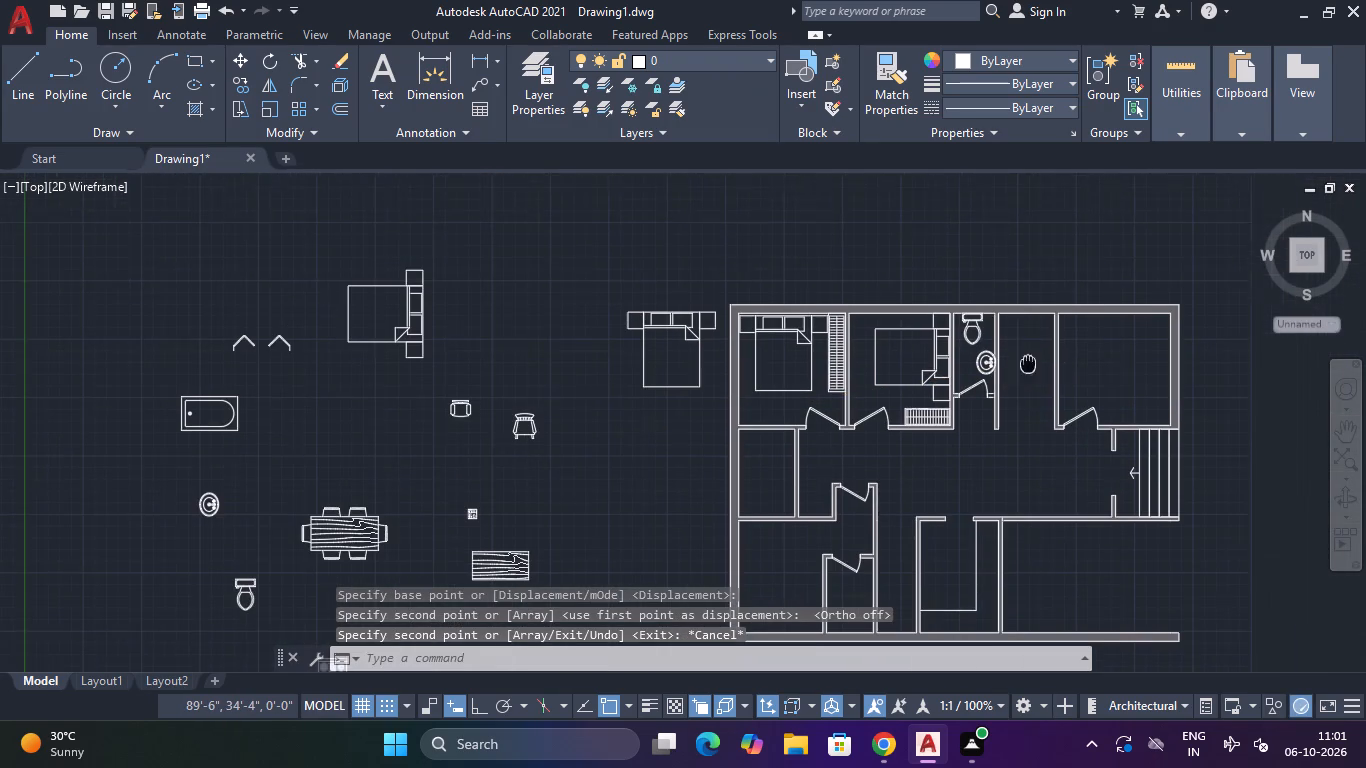
pyautogui.moveTo(1028, 364); pyautogui.dragTo(1029, 362, button='middle')
pyautogui.moveTo(1133, 350); pyautogui.dragTo(1125, 319, button='middle')
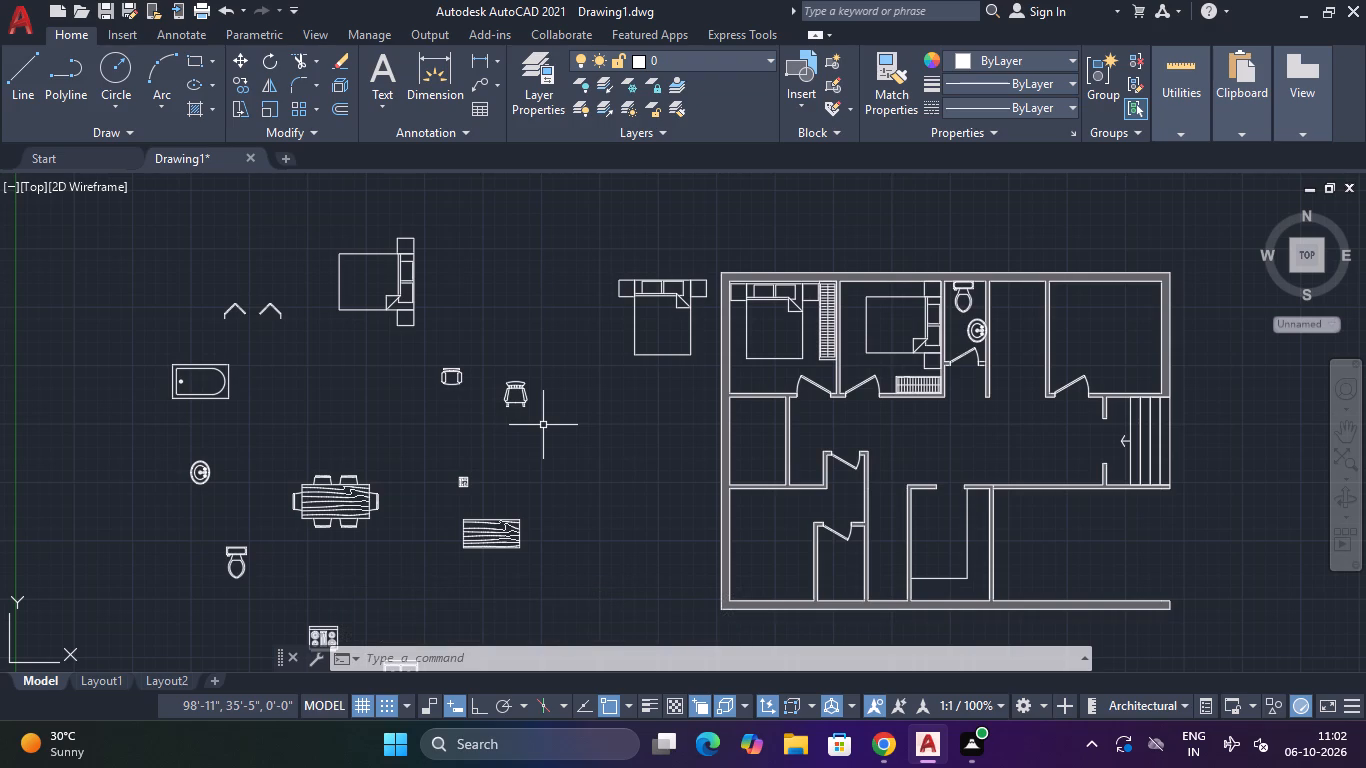
pyautogui.scroll(2, 706, 266)
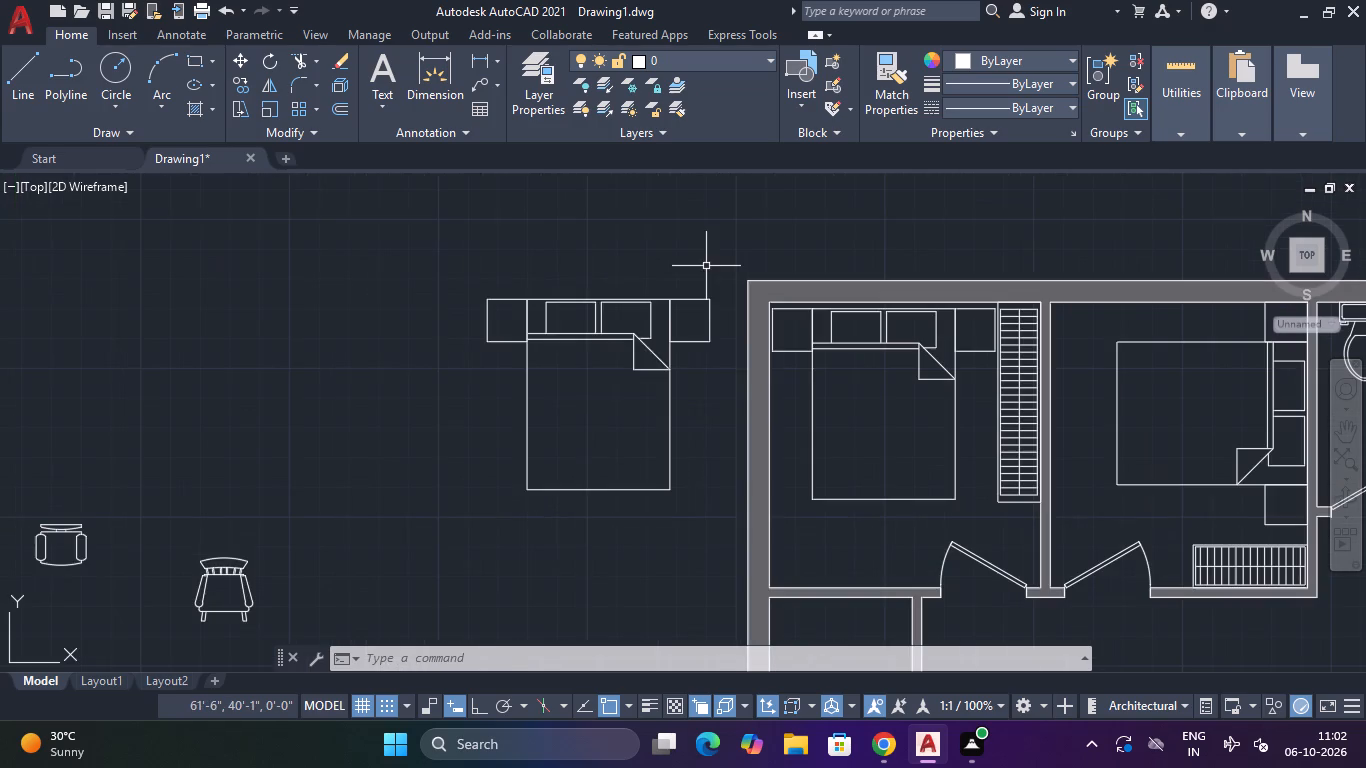
pyautogui.click(706, 266)
pyautogui.click(402, 513)
pyautogui.scroll(-3, 519, 351)
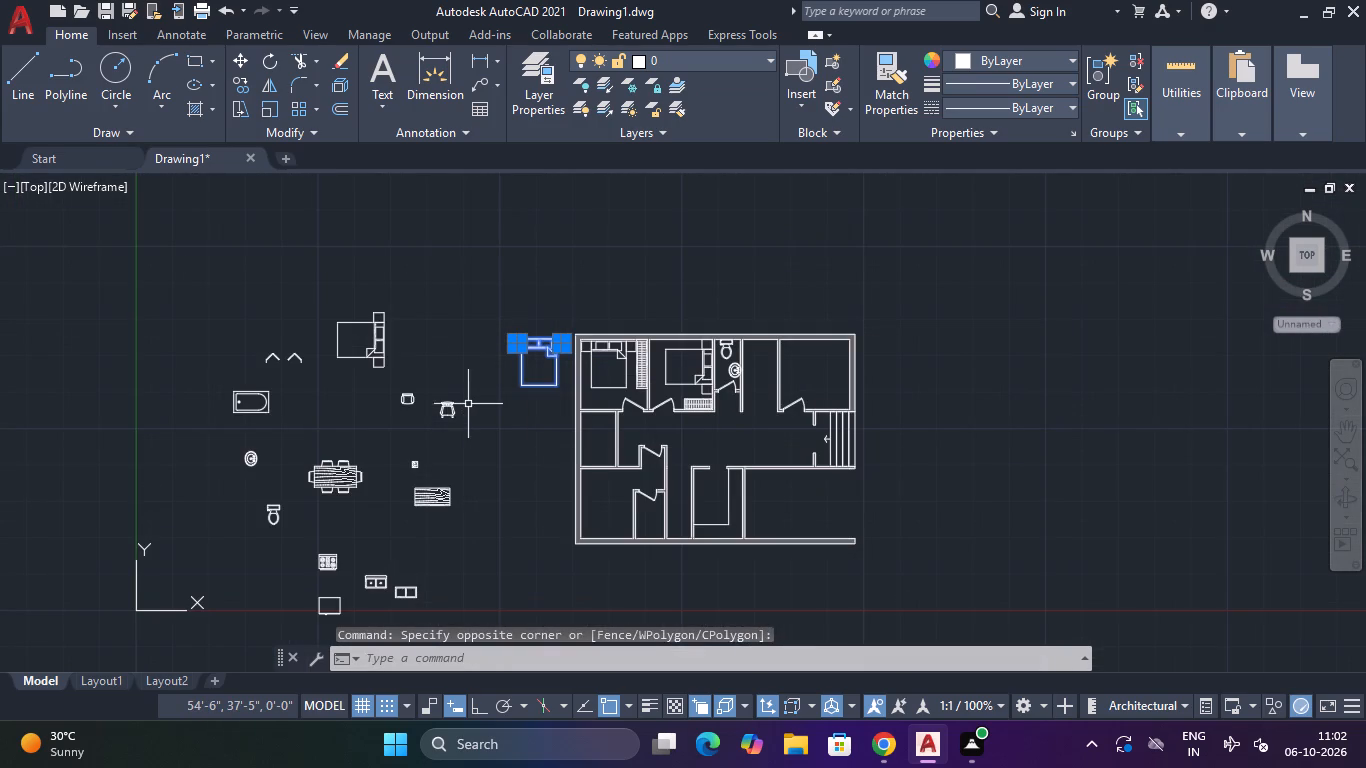
pyautogui.write('co')
pyautogui.press('space')
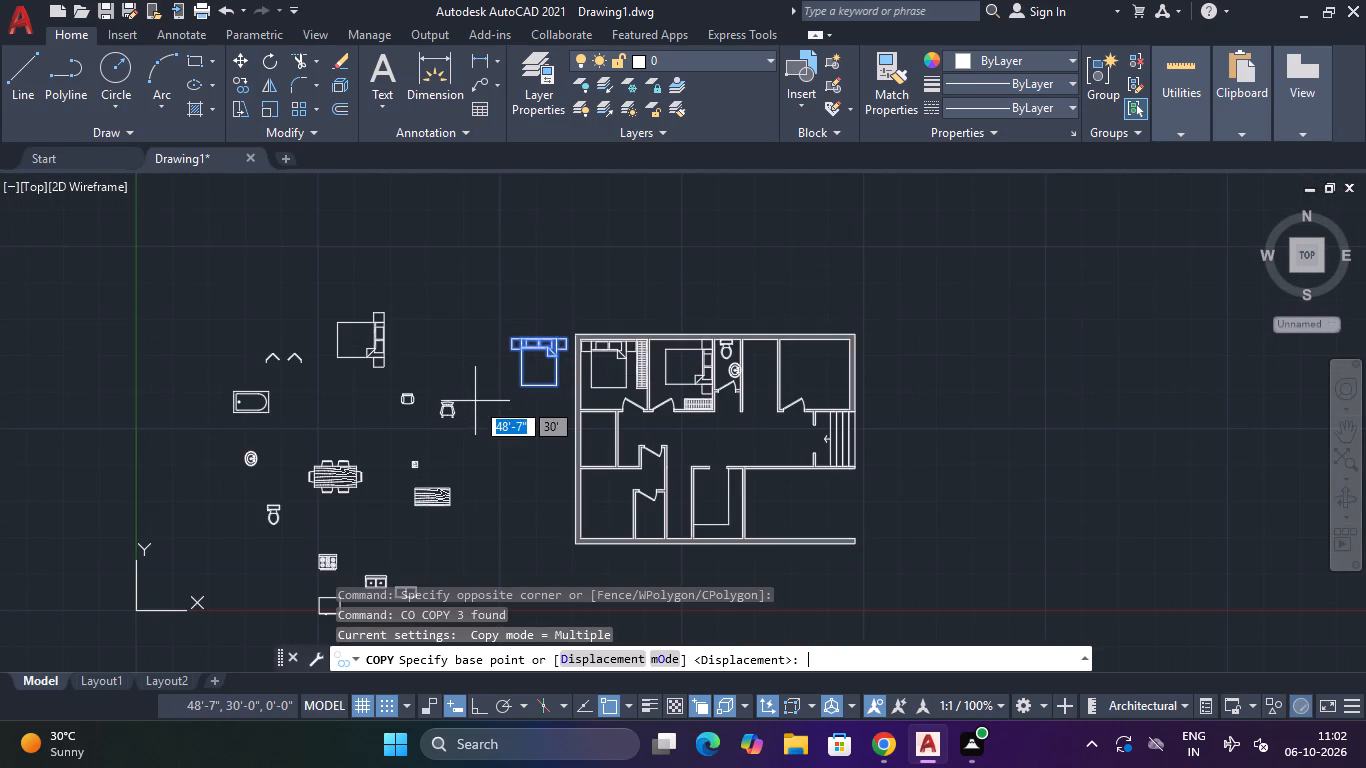
pyautogui.scroll(2, 554, 336)
pyautogui.click(506, 335)
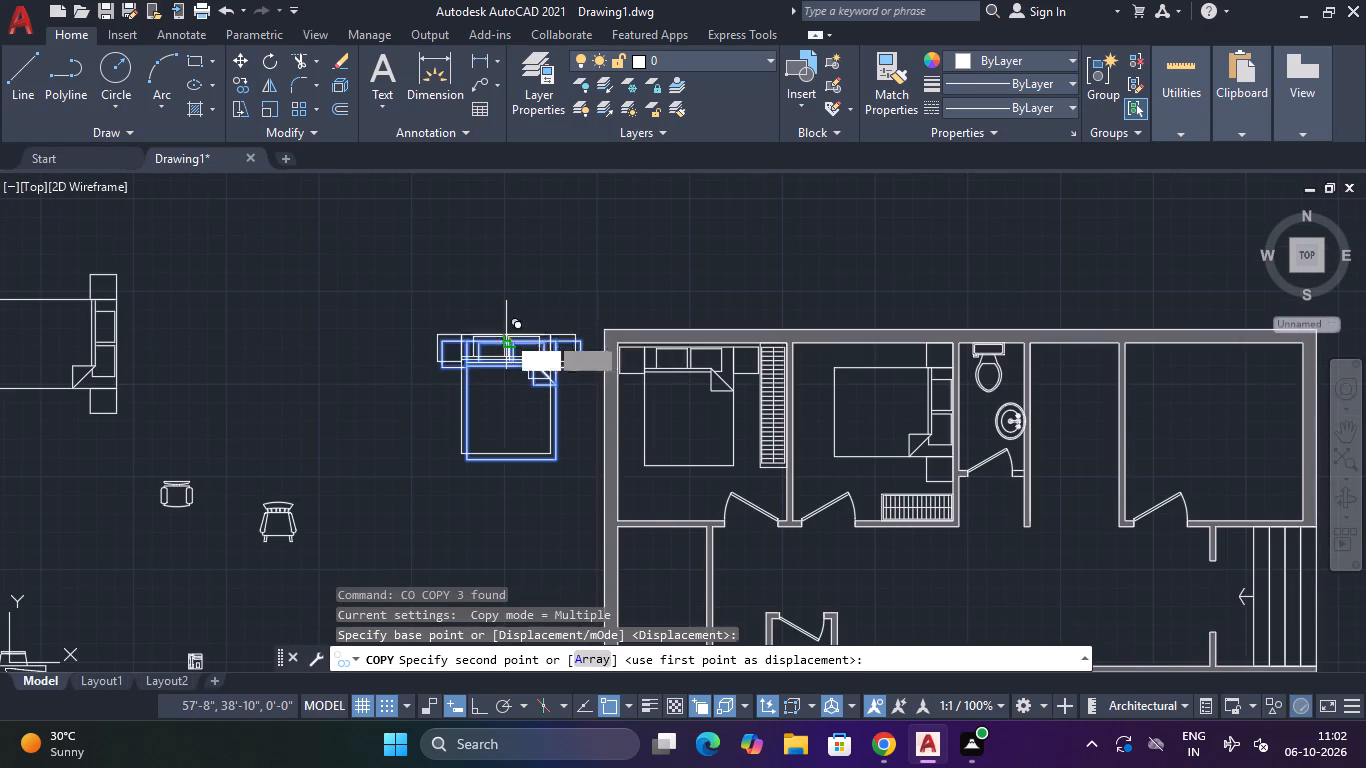
pyautogui.moveTo(988, 282); pyautogui.dragTo(428, 233, button='middle')
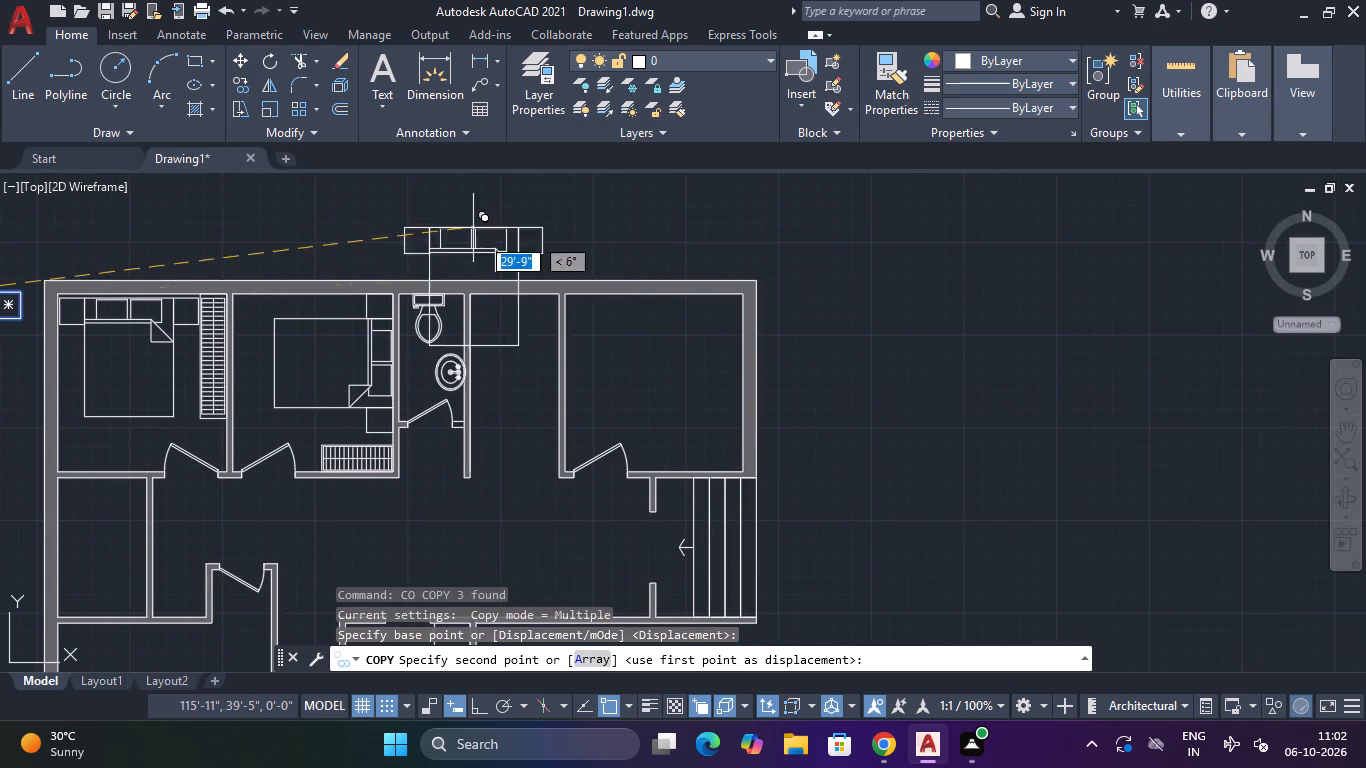
pyautogui.scroll(3, 655, 296)
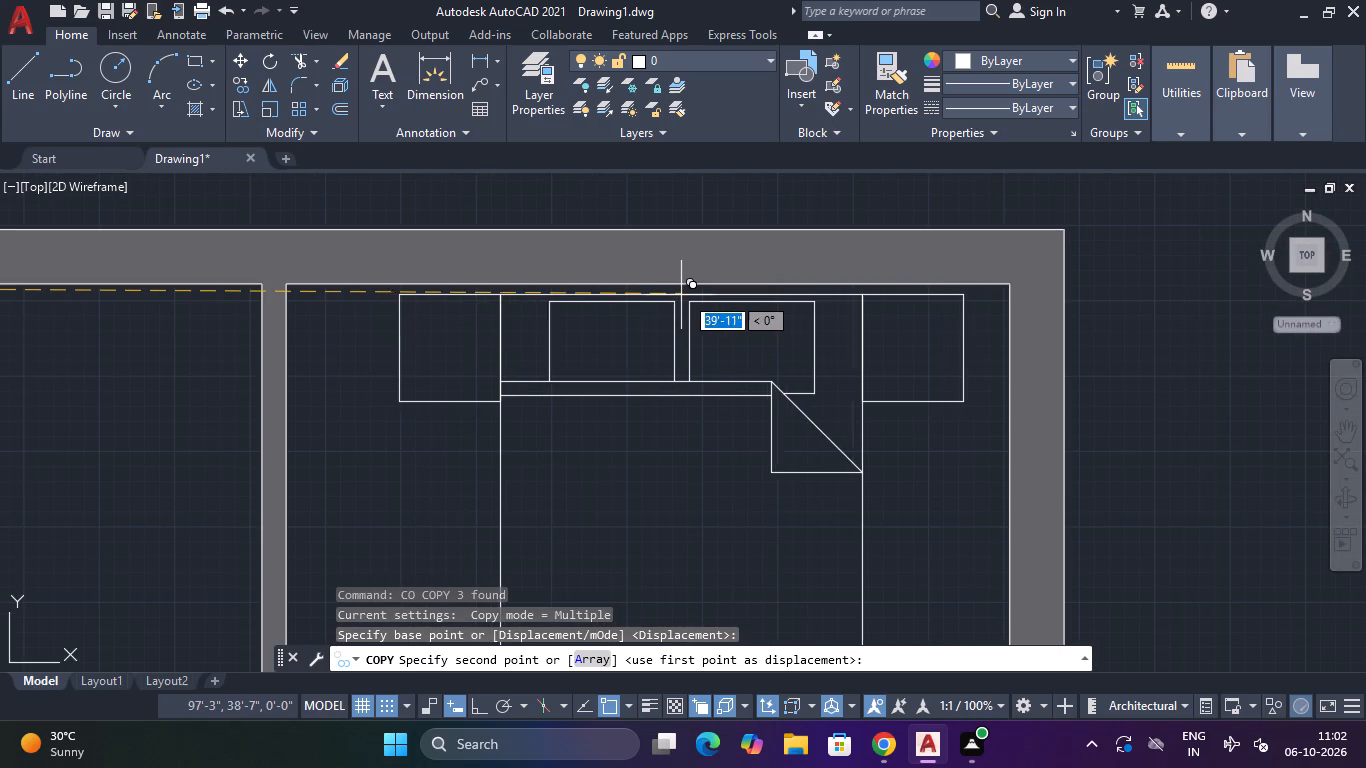
pyautogui.click(713, 295)
pyautogui.scroll(-4, 714, 302)
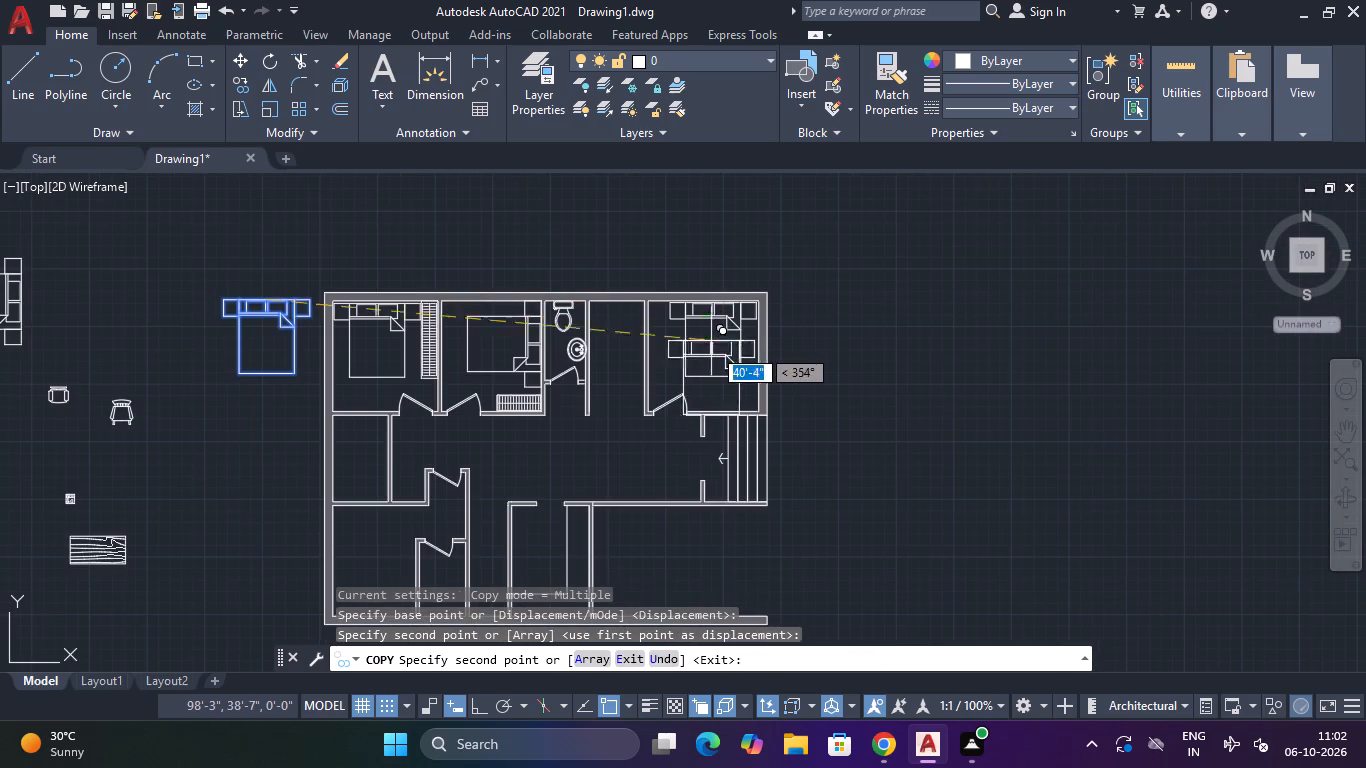
pyautogui.press('Escape')
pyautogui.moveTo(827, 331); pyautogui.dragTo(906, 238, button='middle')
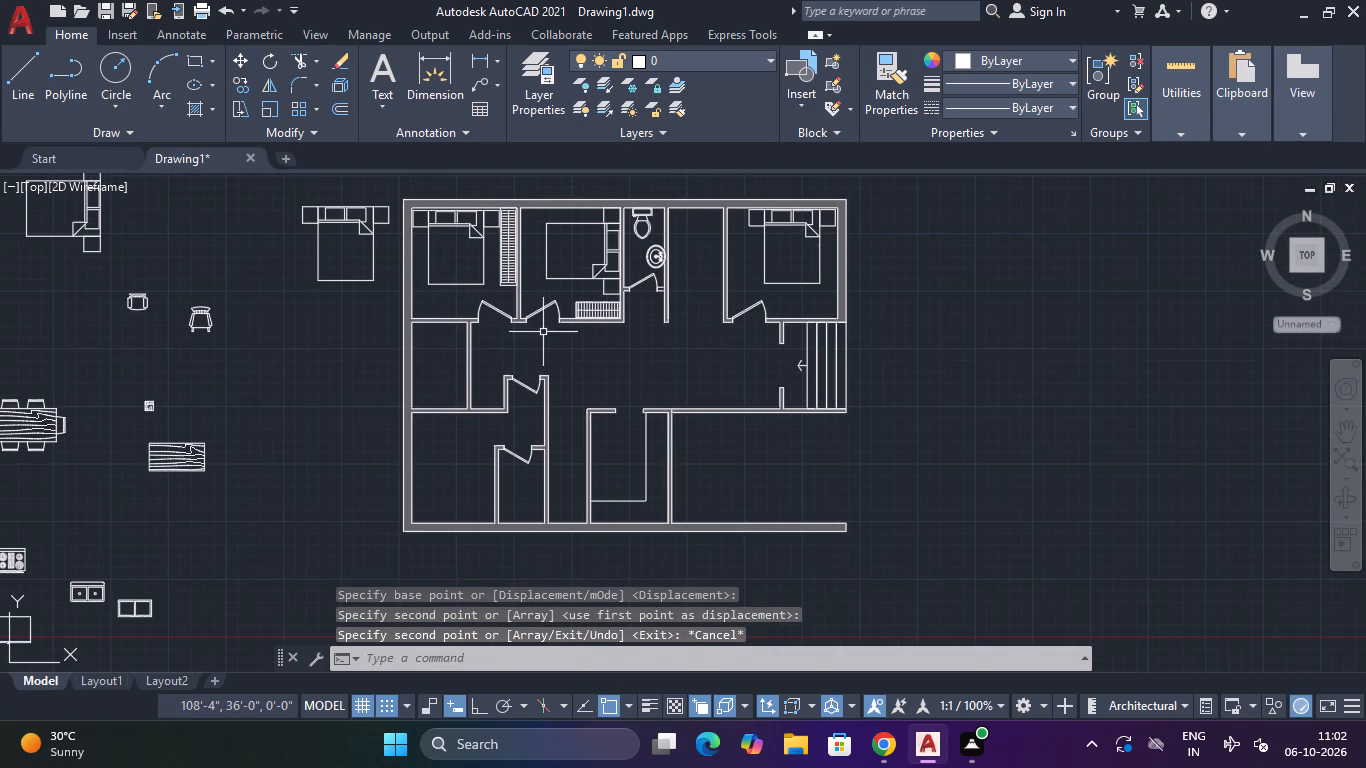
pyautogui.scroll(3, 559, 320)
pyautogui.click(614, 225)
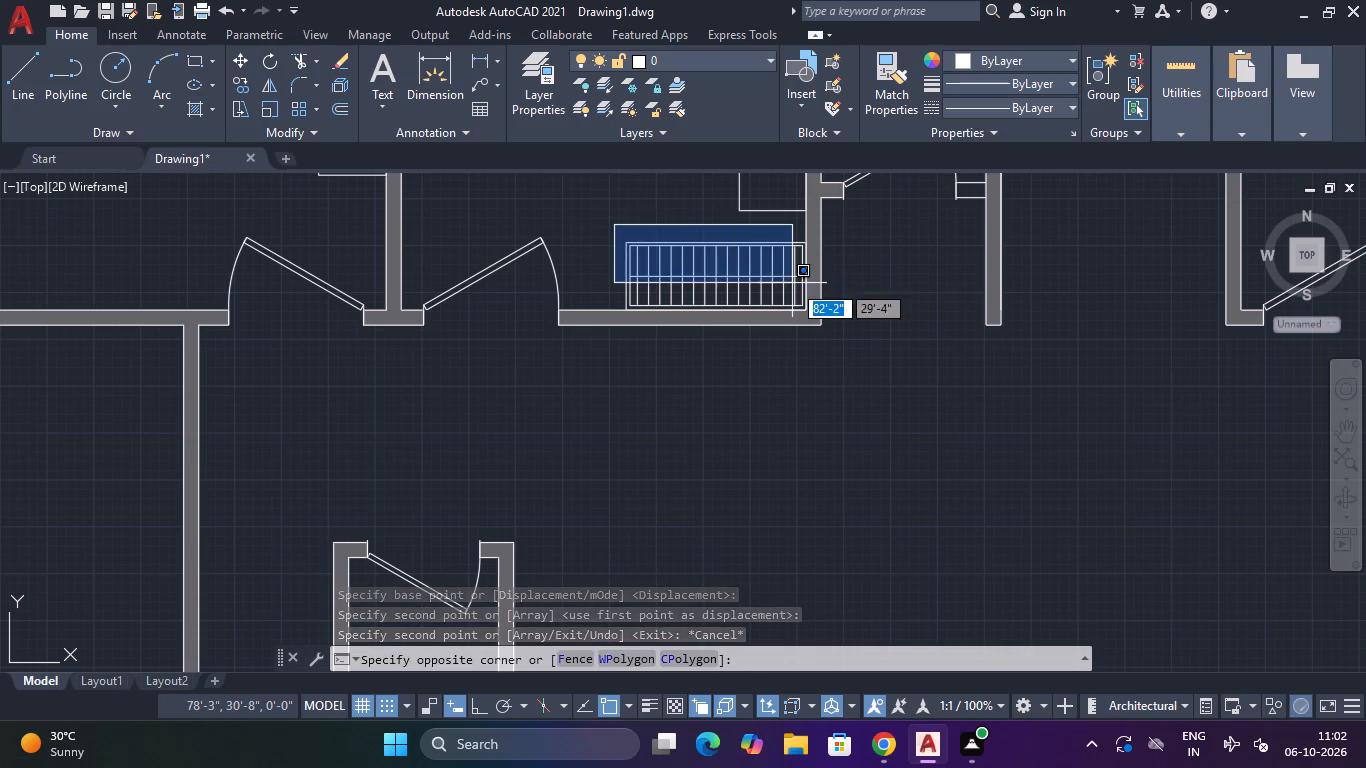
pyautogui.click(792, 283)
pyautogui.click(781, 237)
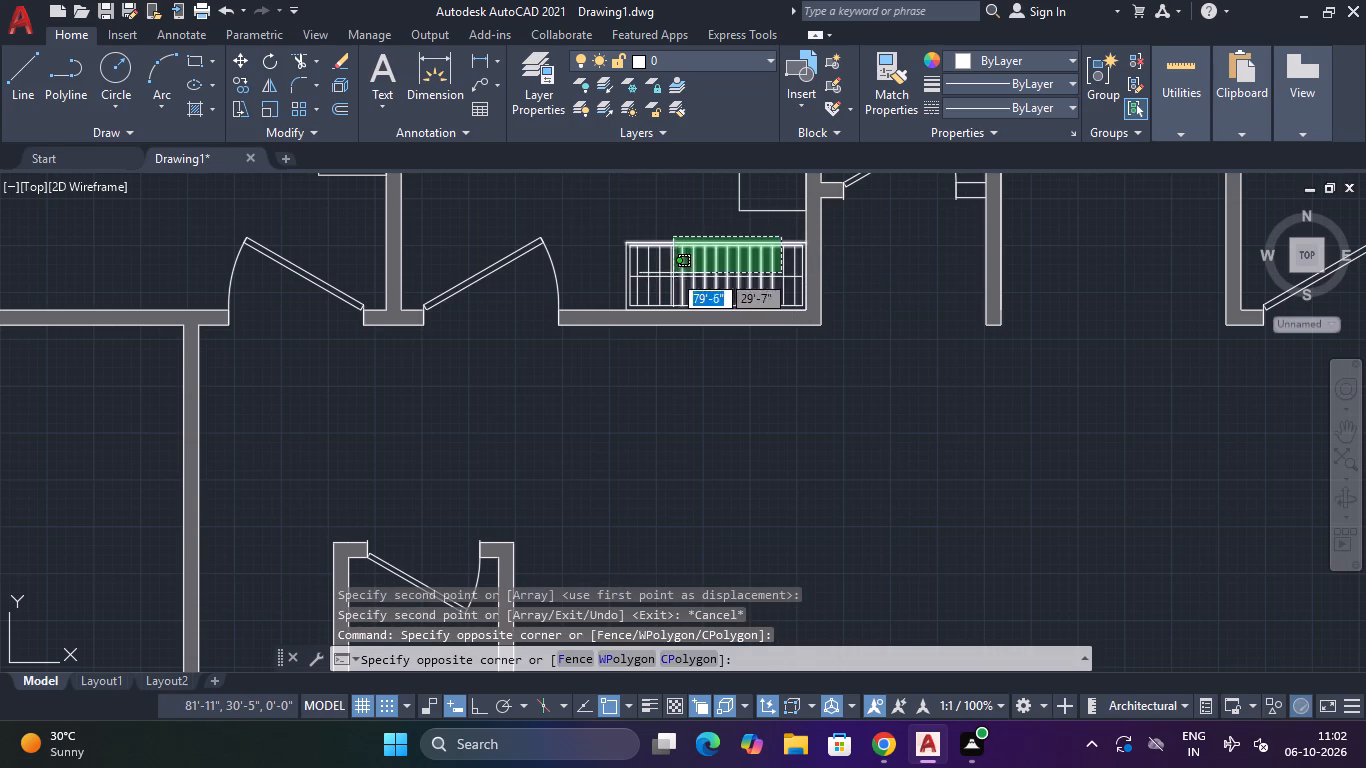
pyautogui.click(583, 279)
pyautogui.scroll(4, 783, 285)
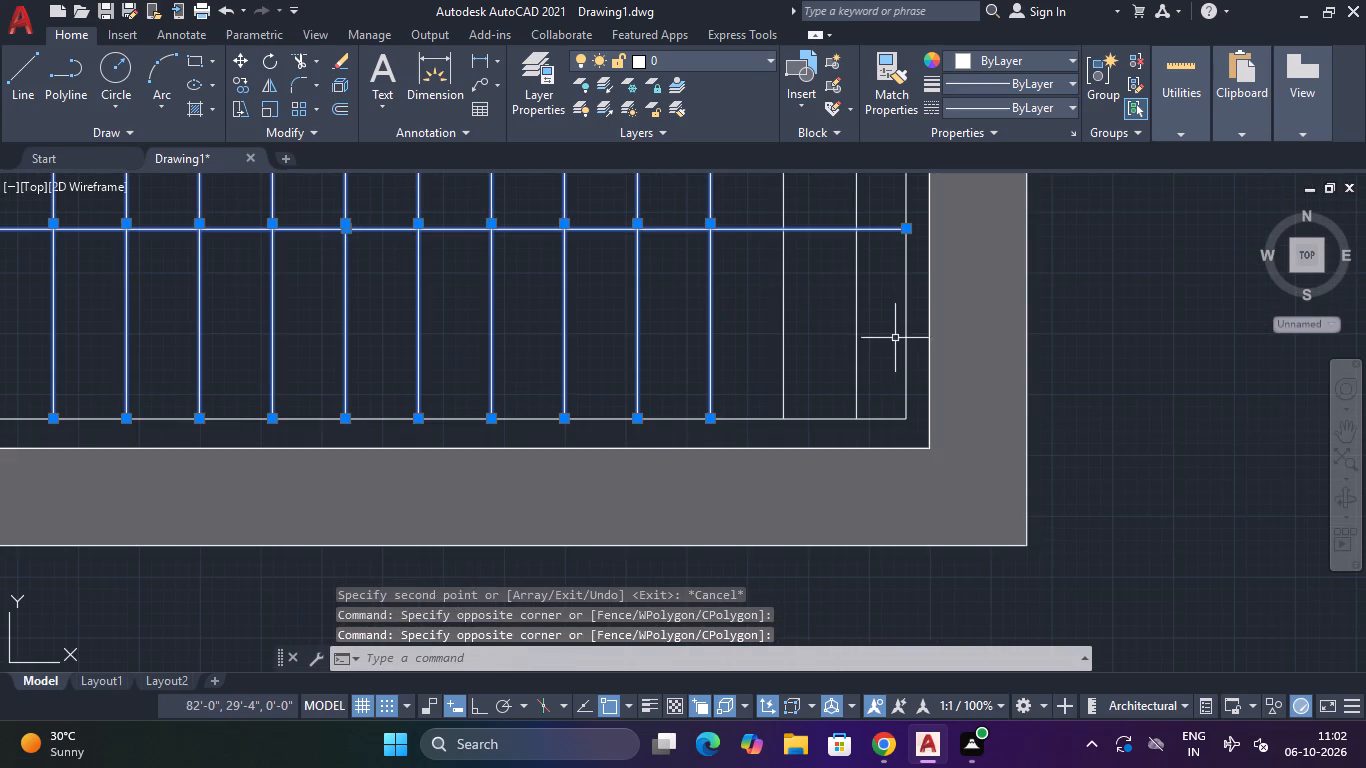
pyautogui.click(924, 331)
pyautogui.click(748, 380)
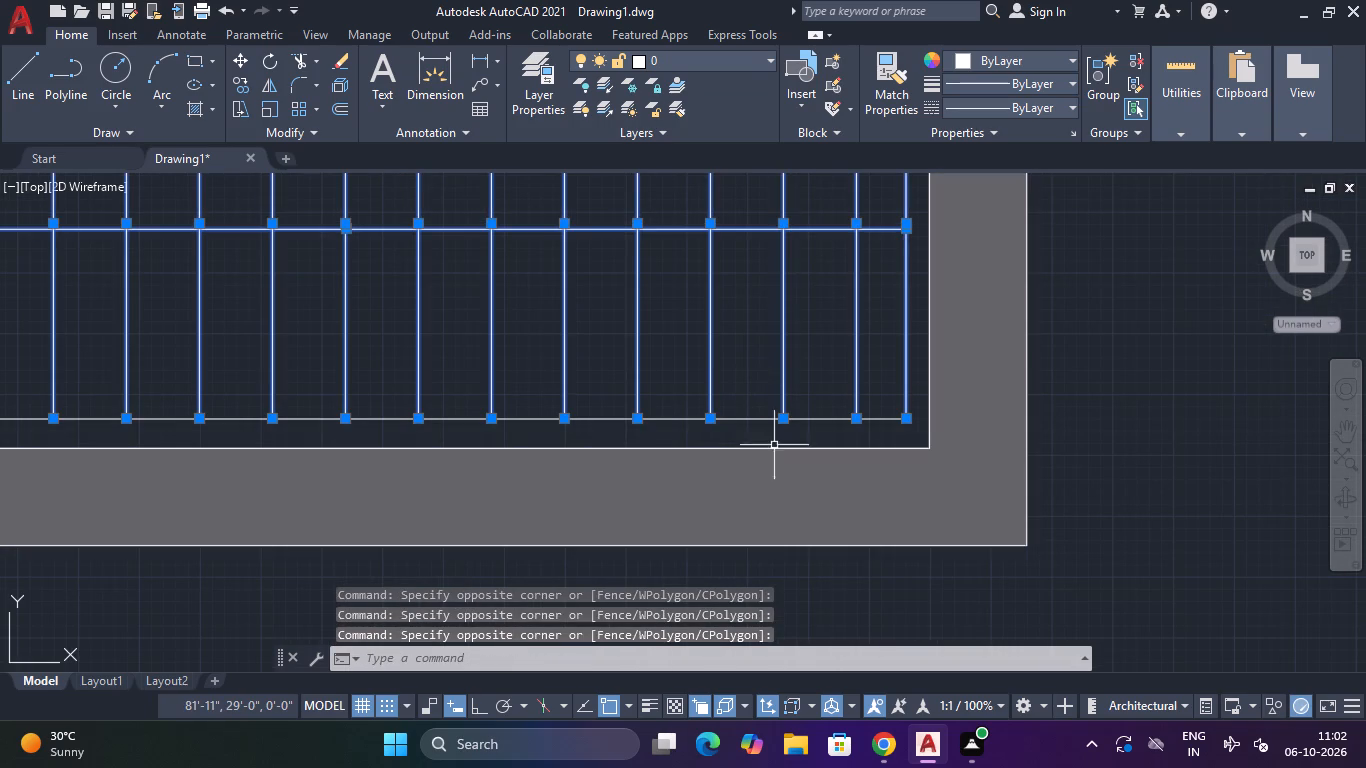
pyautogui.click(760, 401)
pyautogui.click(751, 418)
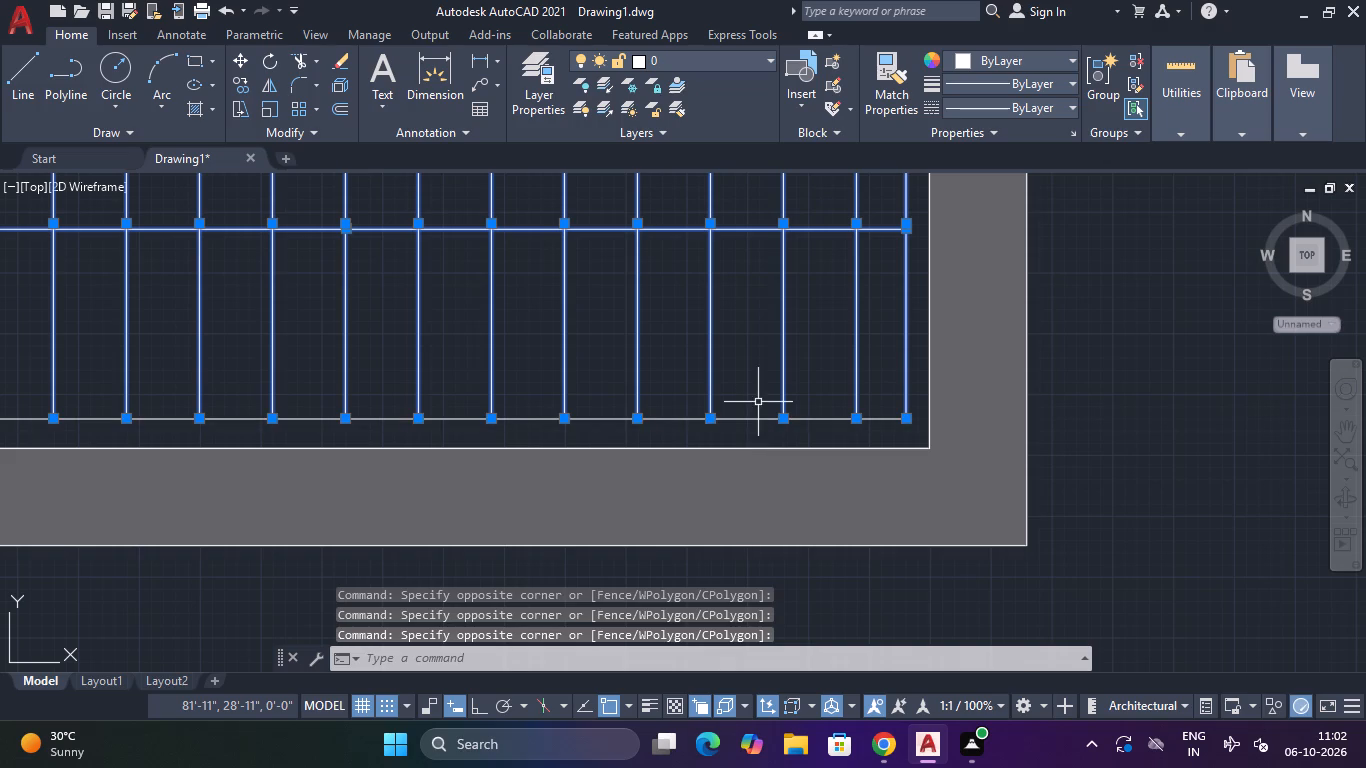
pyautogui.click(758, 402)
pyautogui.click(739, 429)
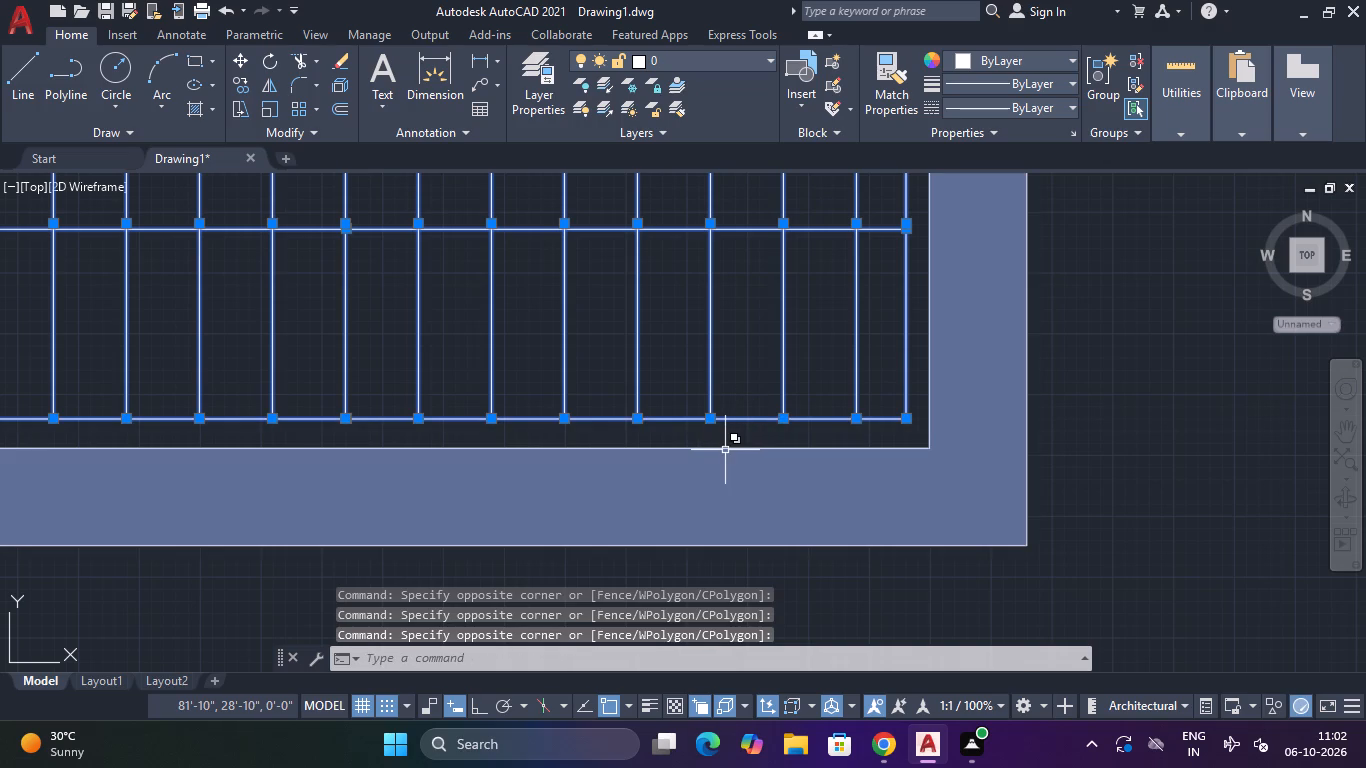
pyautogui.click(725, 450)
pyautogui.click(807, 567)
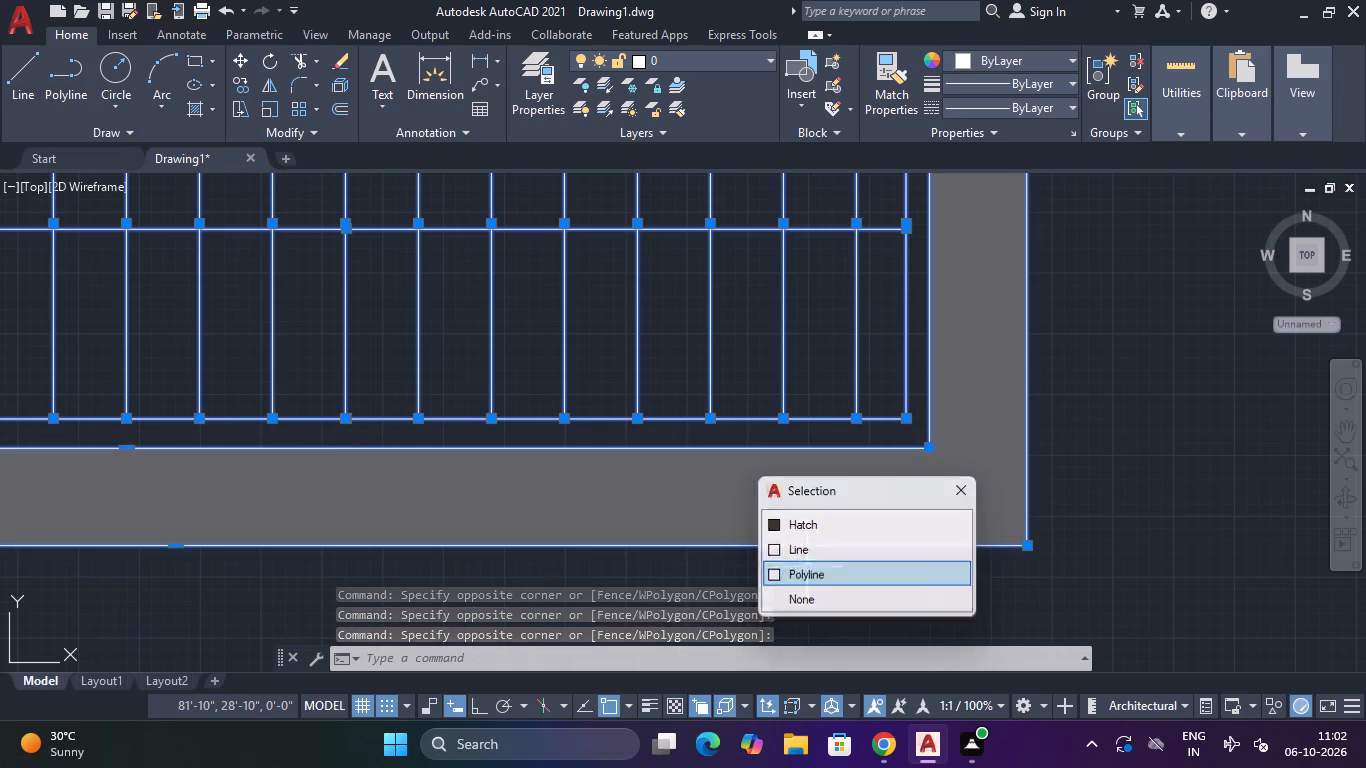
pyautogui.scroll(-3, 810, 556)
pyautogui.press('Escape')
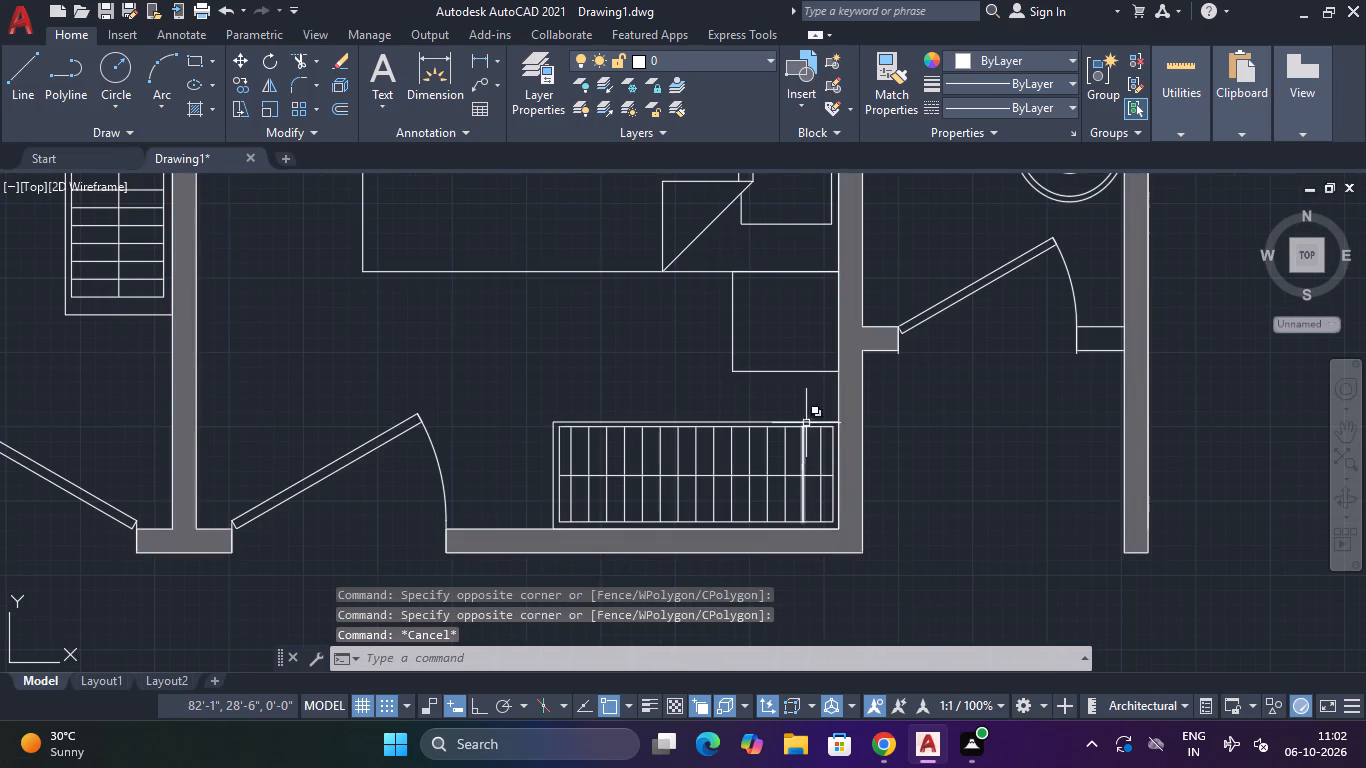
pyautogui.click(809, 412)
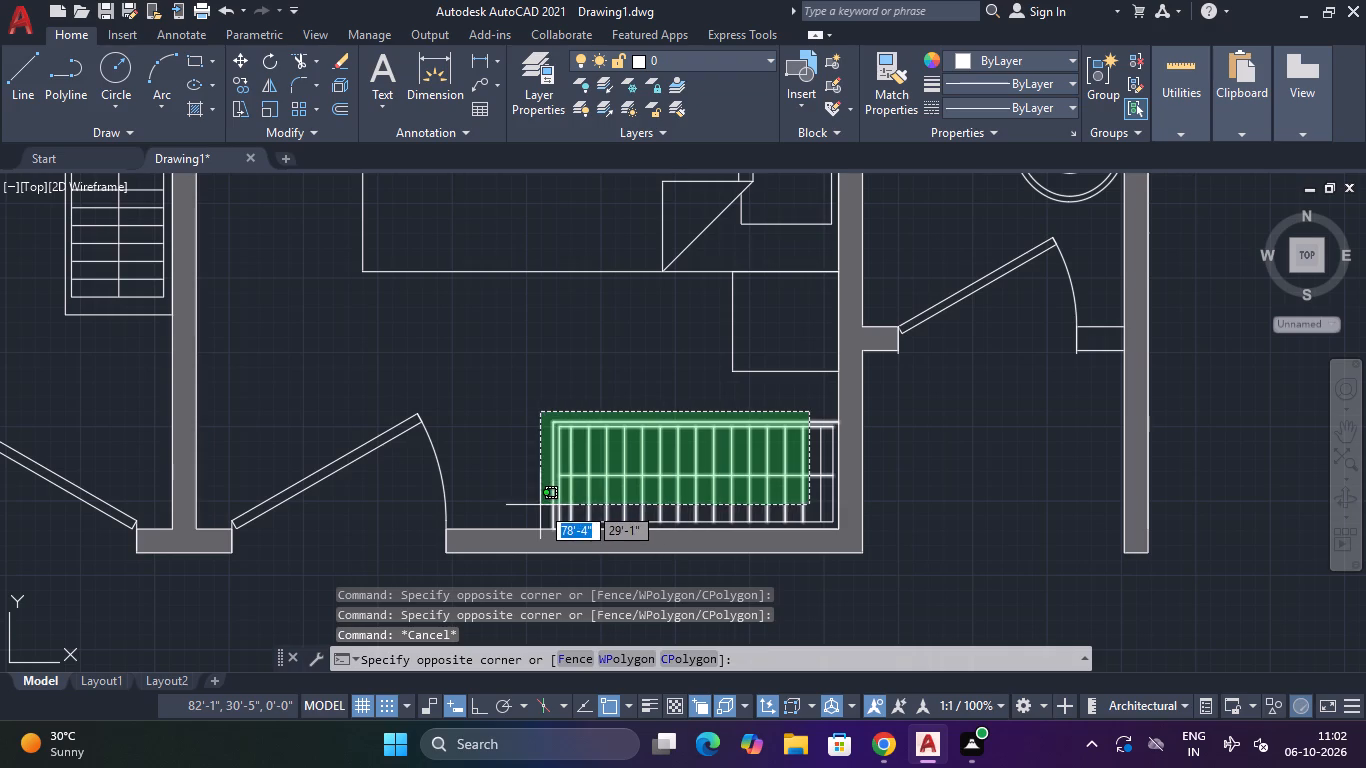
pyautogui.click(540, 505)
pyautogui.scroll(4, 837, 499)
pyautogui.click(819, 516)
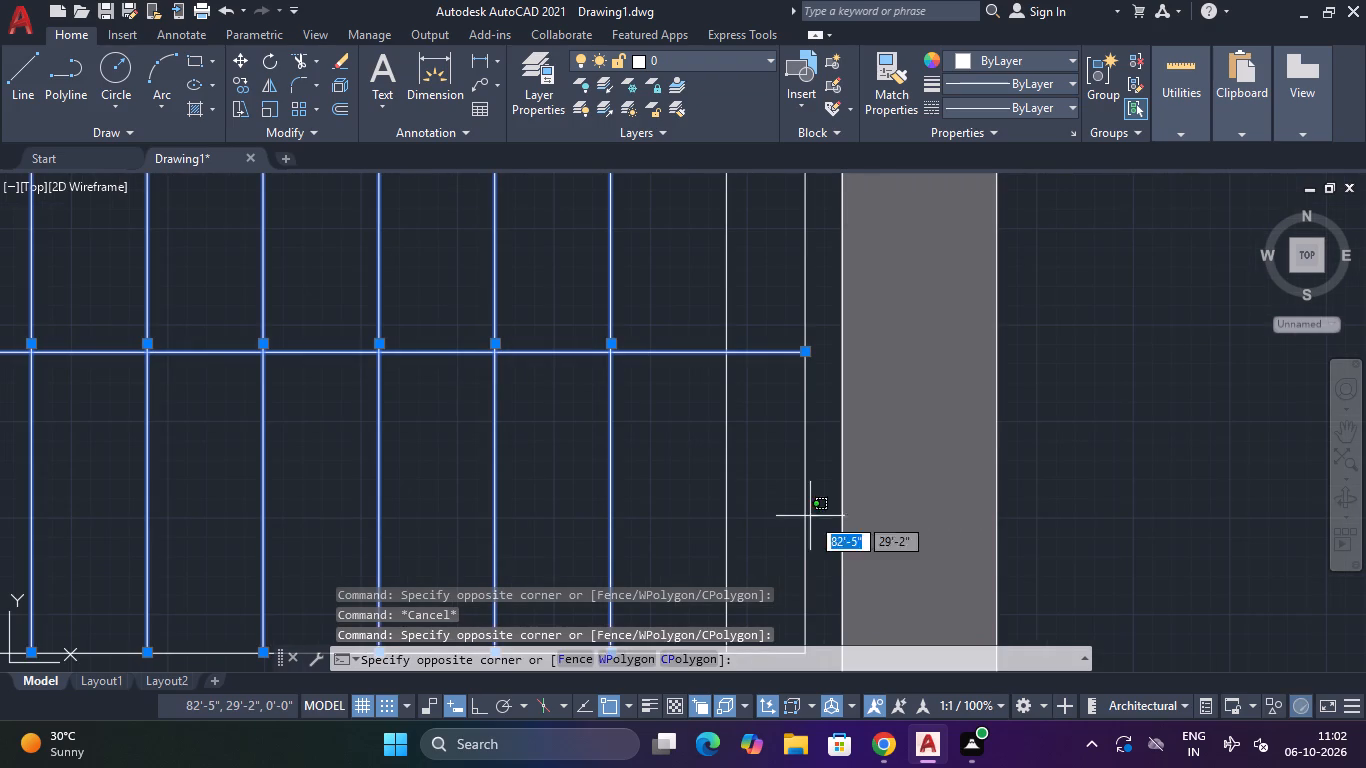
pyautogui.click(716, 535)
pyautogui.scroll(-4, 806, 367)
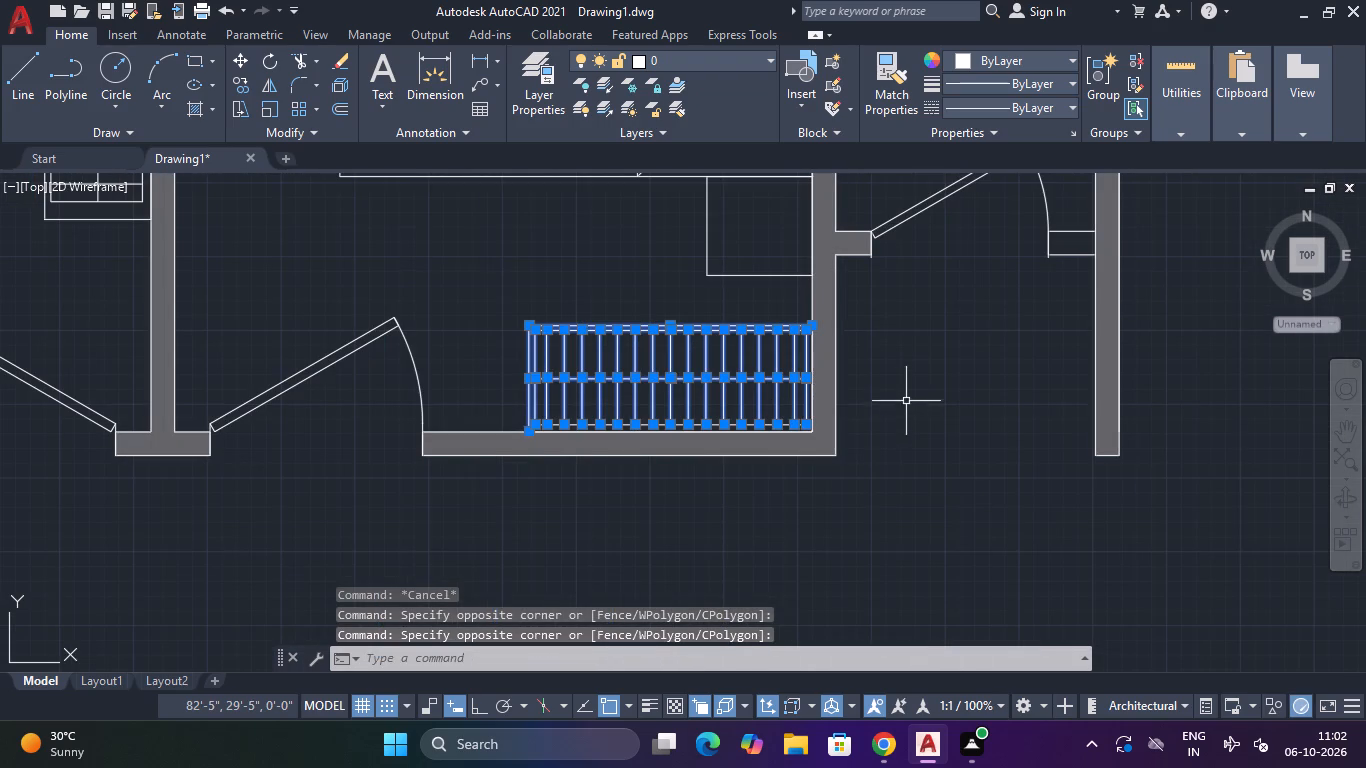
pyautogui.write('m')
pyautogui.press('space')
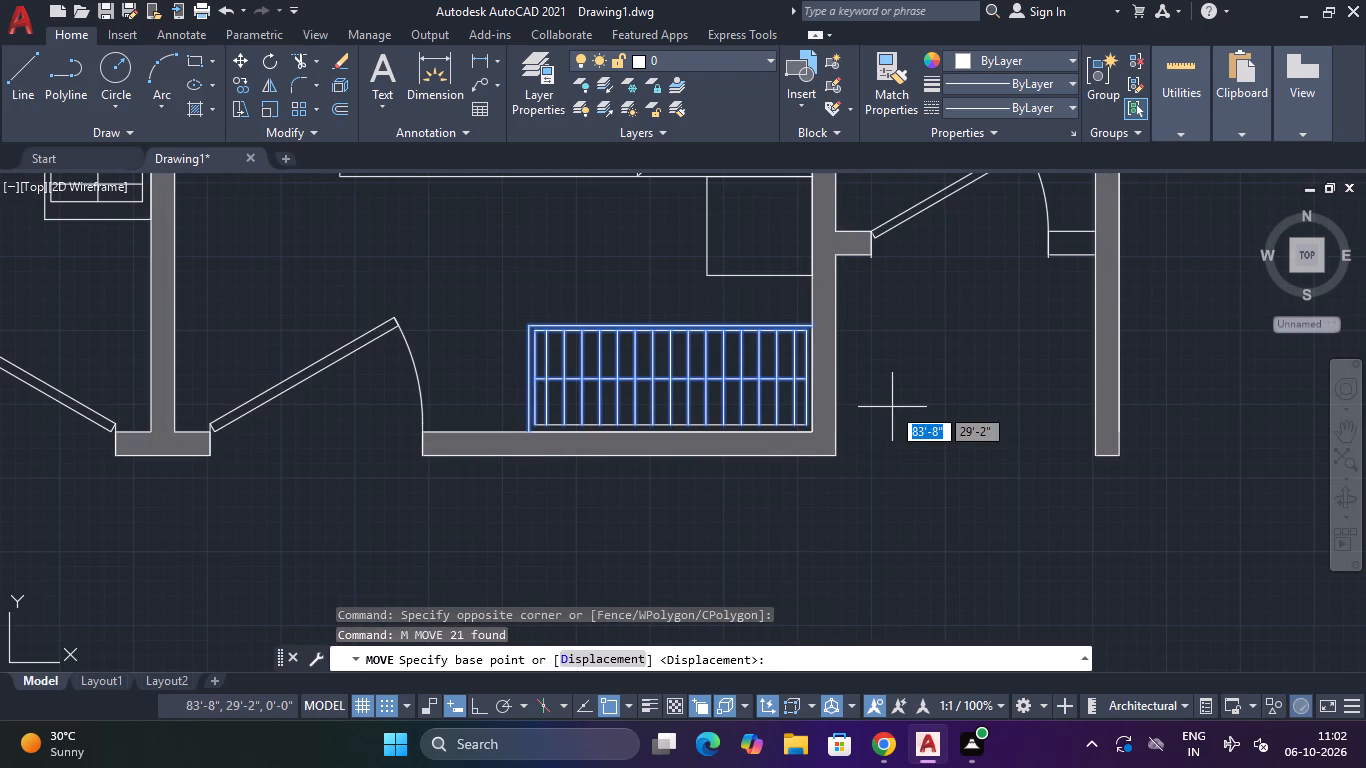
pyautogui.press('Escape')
# Copy the complete wardrobe from the middle bedroom into the northeast bedroom's southeast corner, against the east and south walls.
pyautogui.write('co')
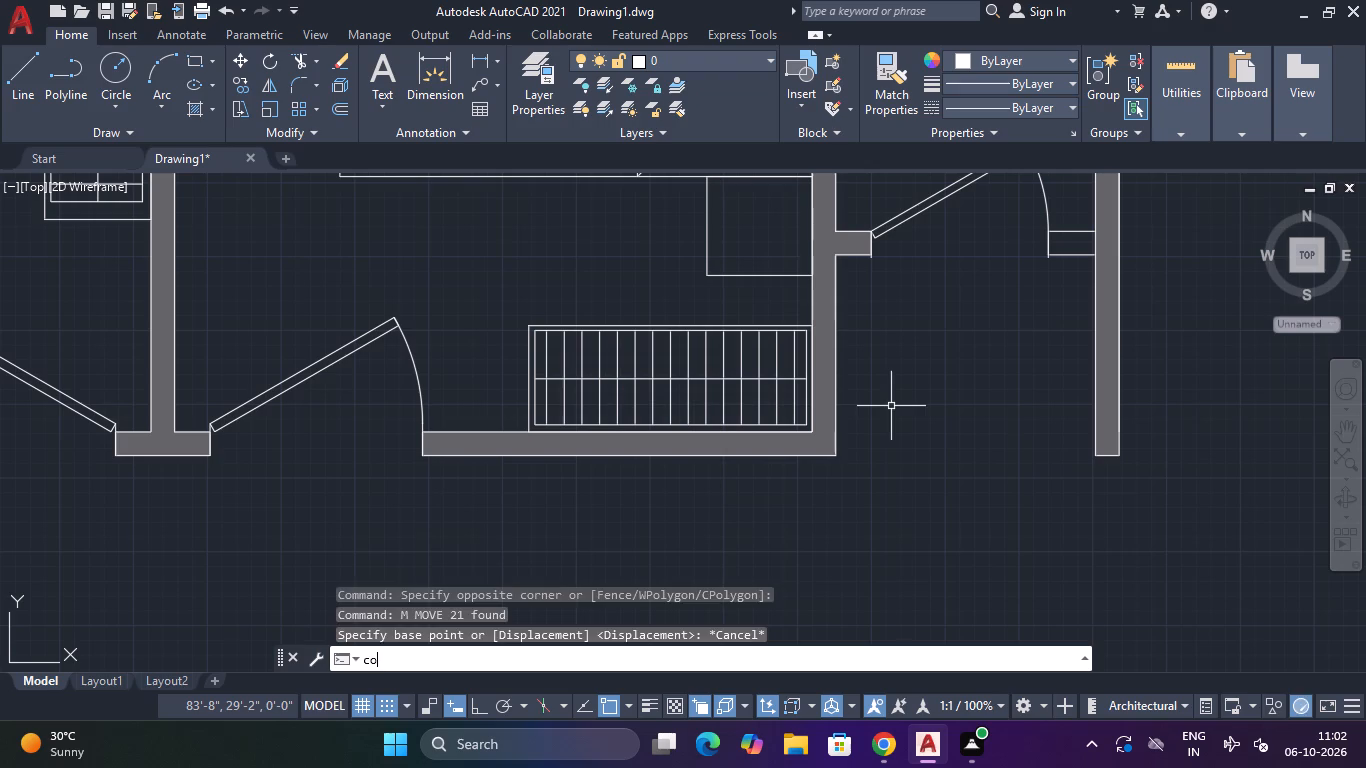
pyautogui.press('space')
pyautogui.scroll(2, 913, 321)
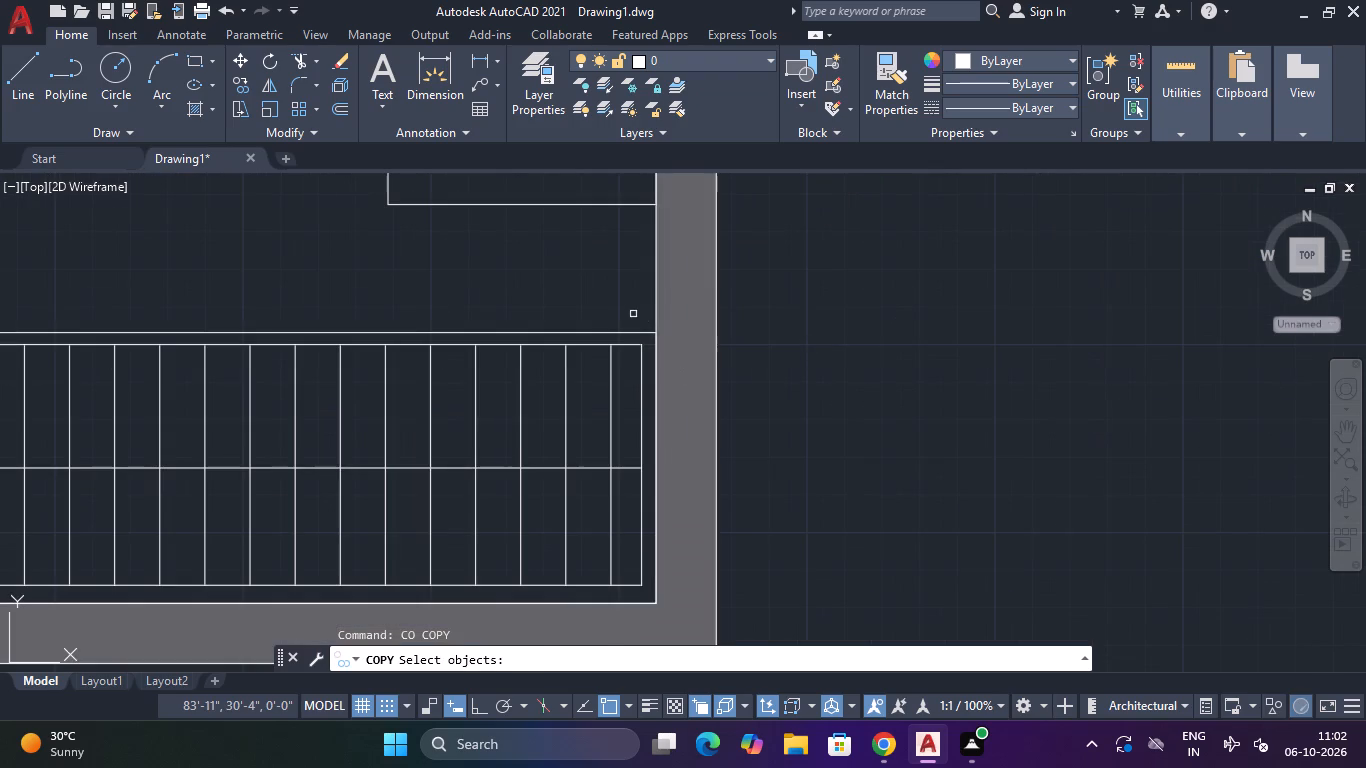
pyautogui.click(633, 314)
pyautogui.moveTo(233, 462); pyautogui.dragTo(810, 439, button='middle')
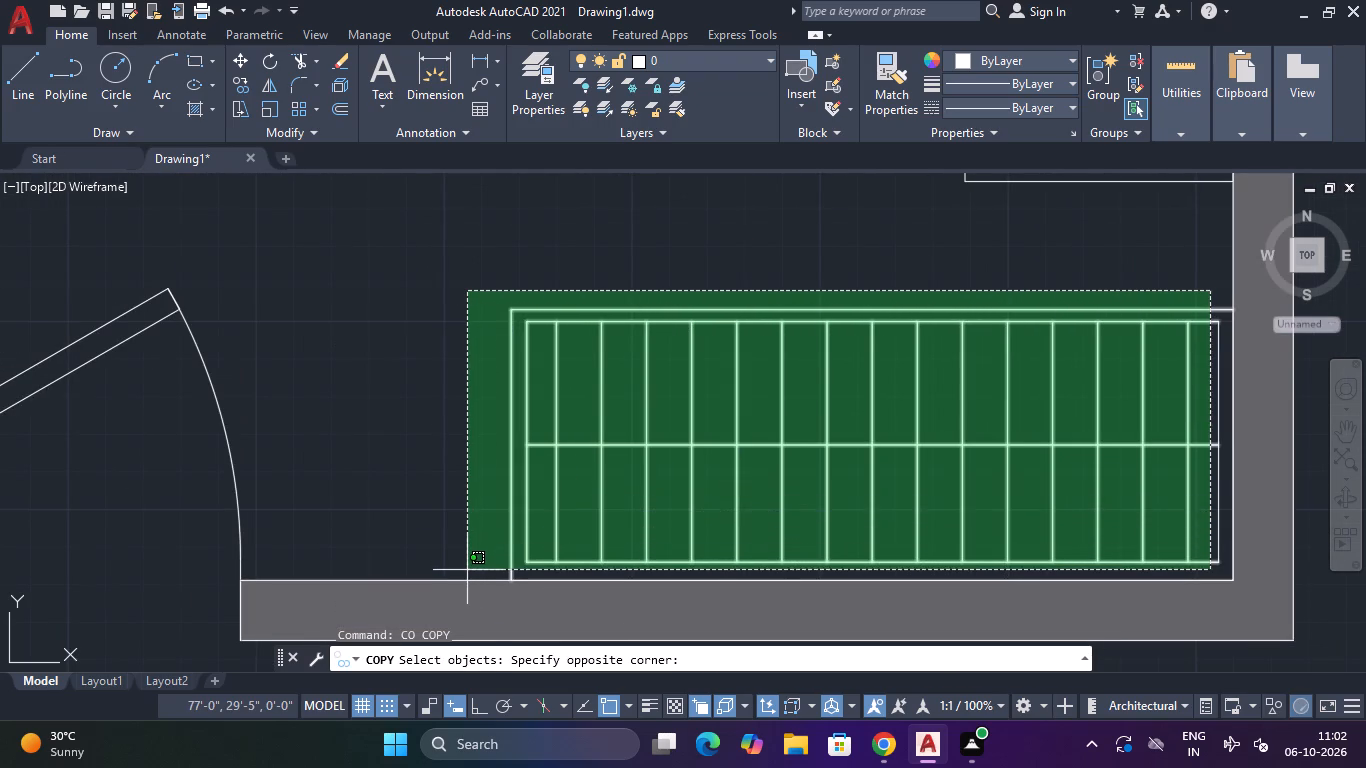
pyautogui.click(467, 570)
pyautogui.moveTo(1008, 484); pyautogui.dragTo(478, 419, button='middle')
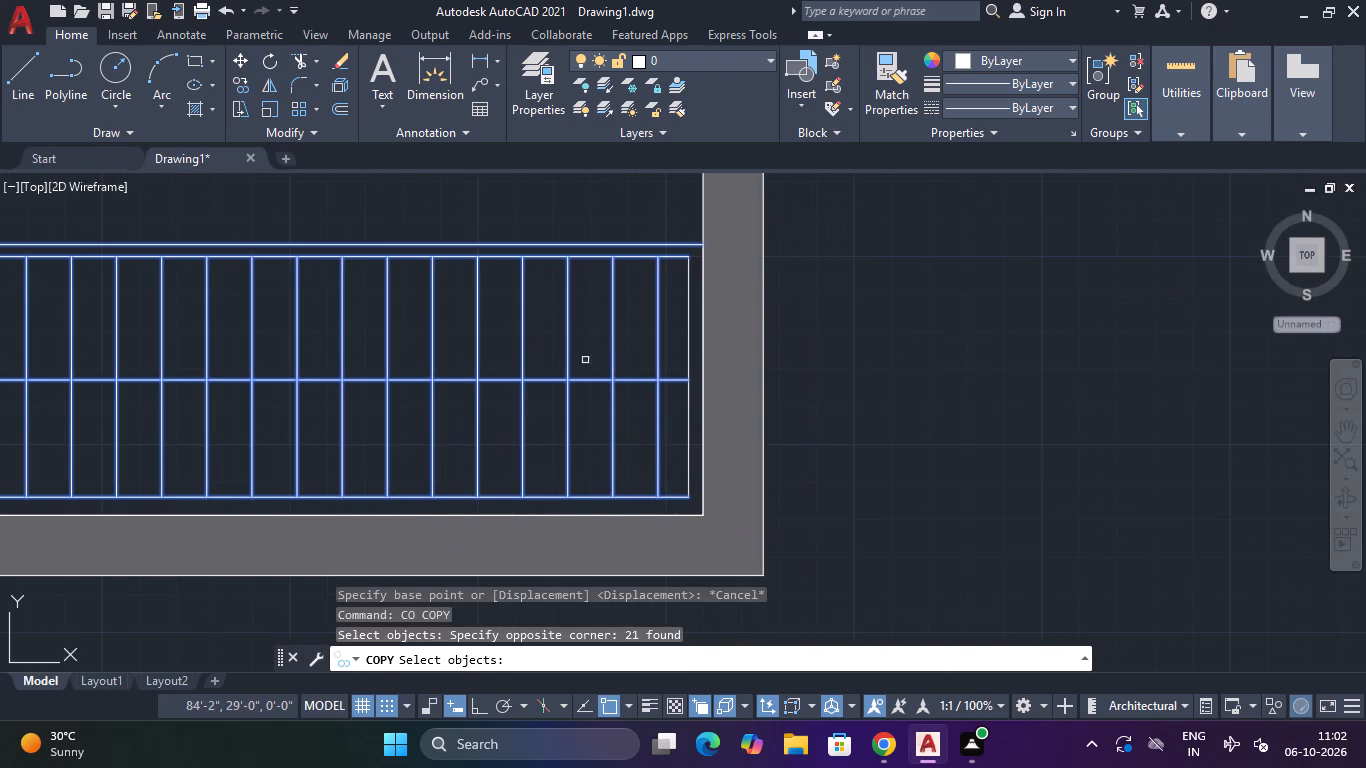
pyautogui.scroll(3, 659, 345)
pyautogui.click(783, 352)
pyautogui.click(726, 550)
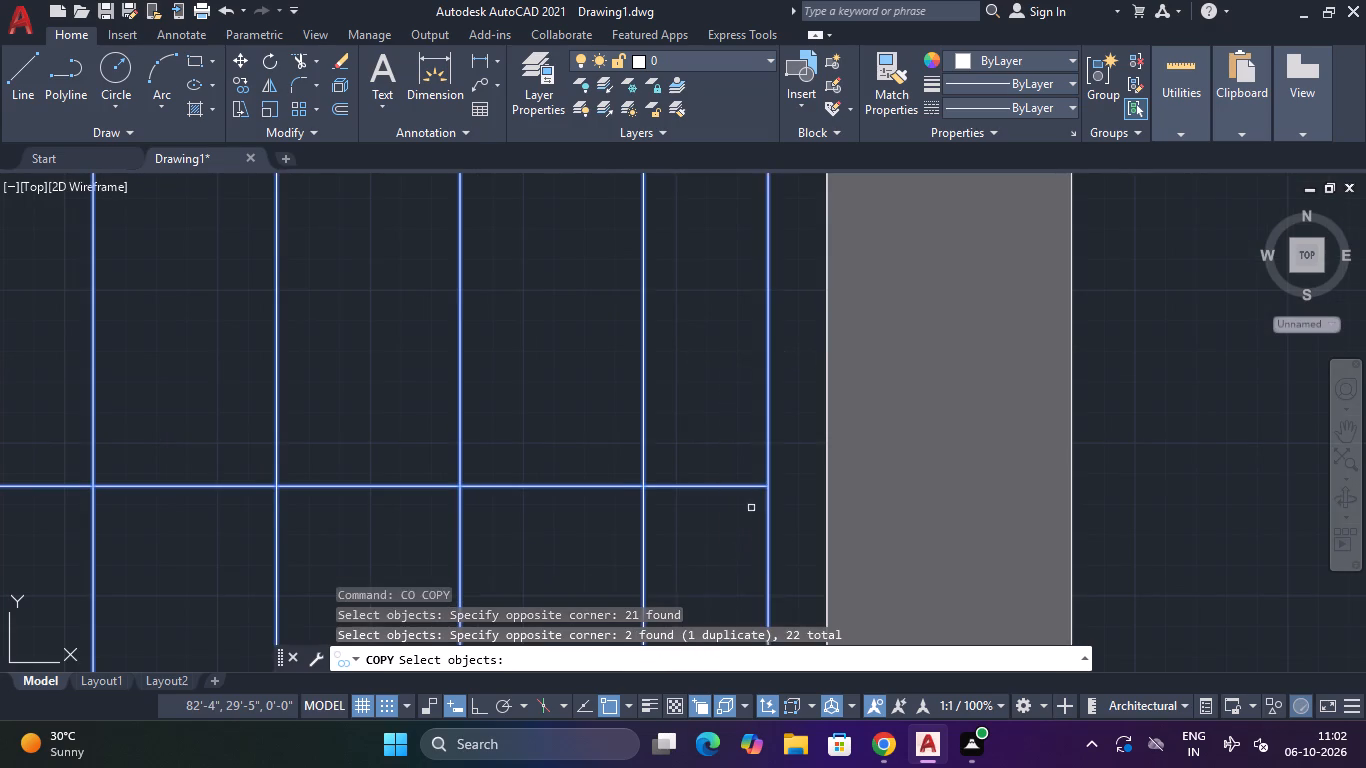
pyautogui.scroll(-4, 757, 486)
pyautogui.press('Return')
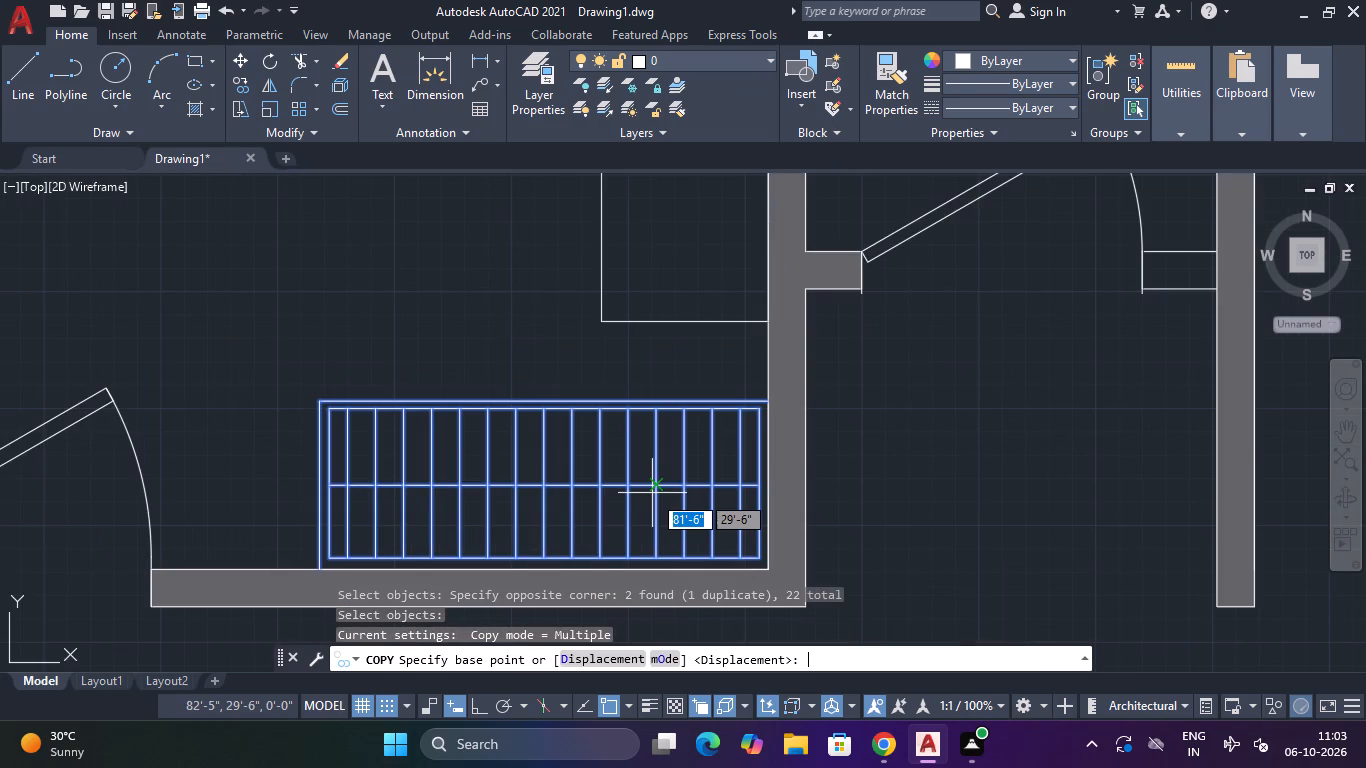
pyautogui.click(763, 396)
pyautogui.scroll(-2, 1119, 413)
pyautogui.moveTo(1119, 413); pyautogui.dragTo(334, 413, button='middle')
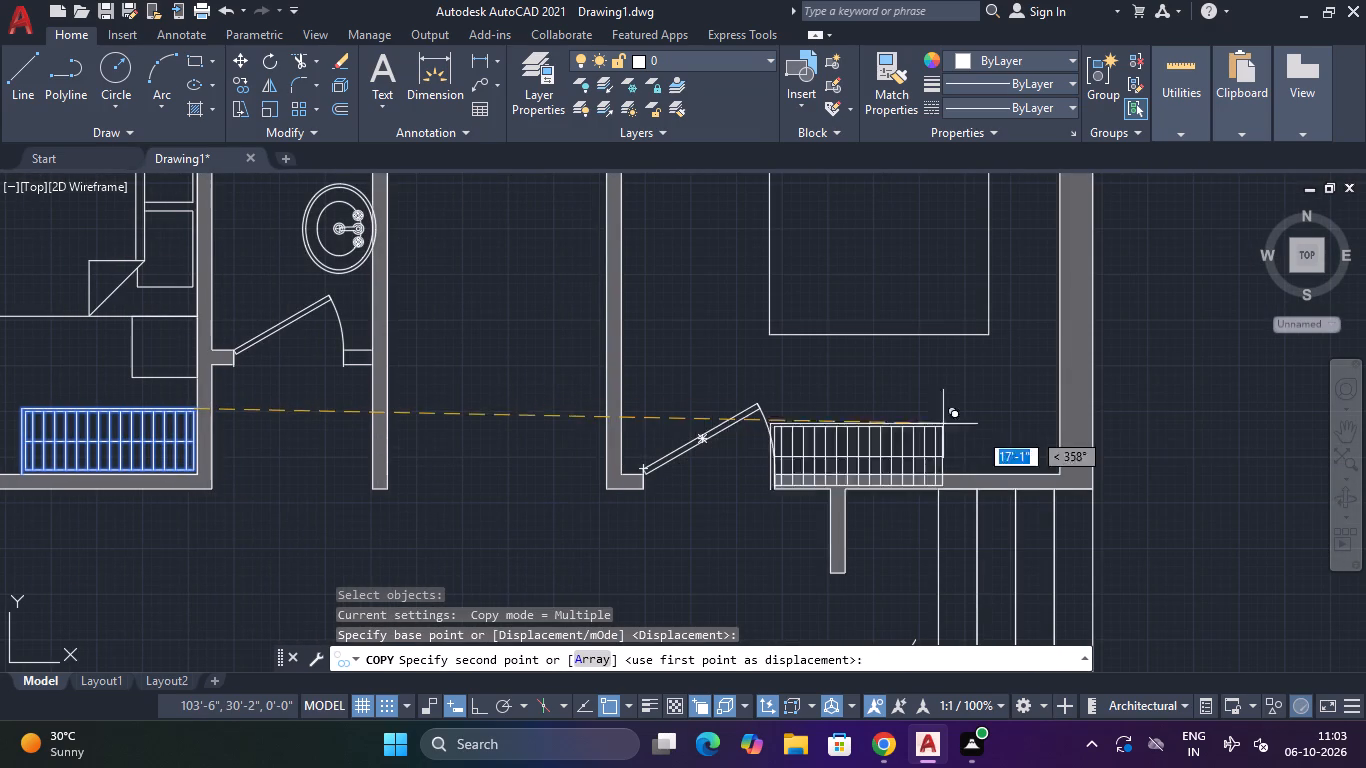
pyautogui.scroll(3, 1039, 428)
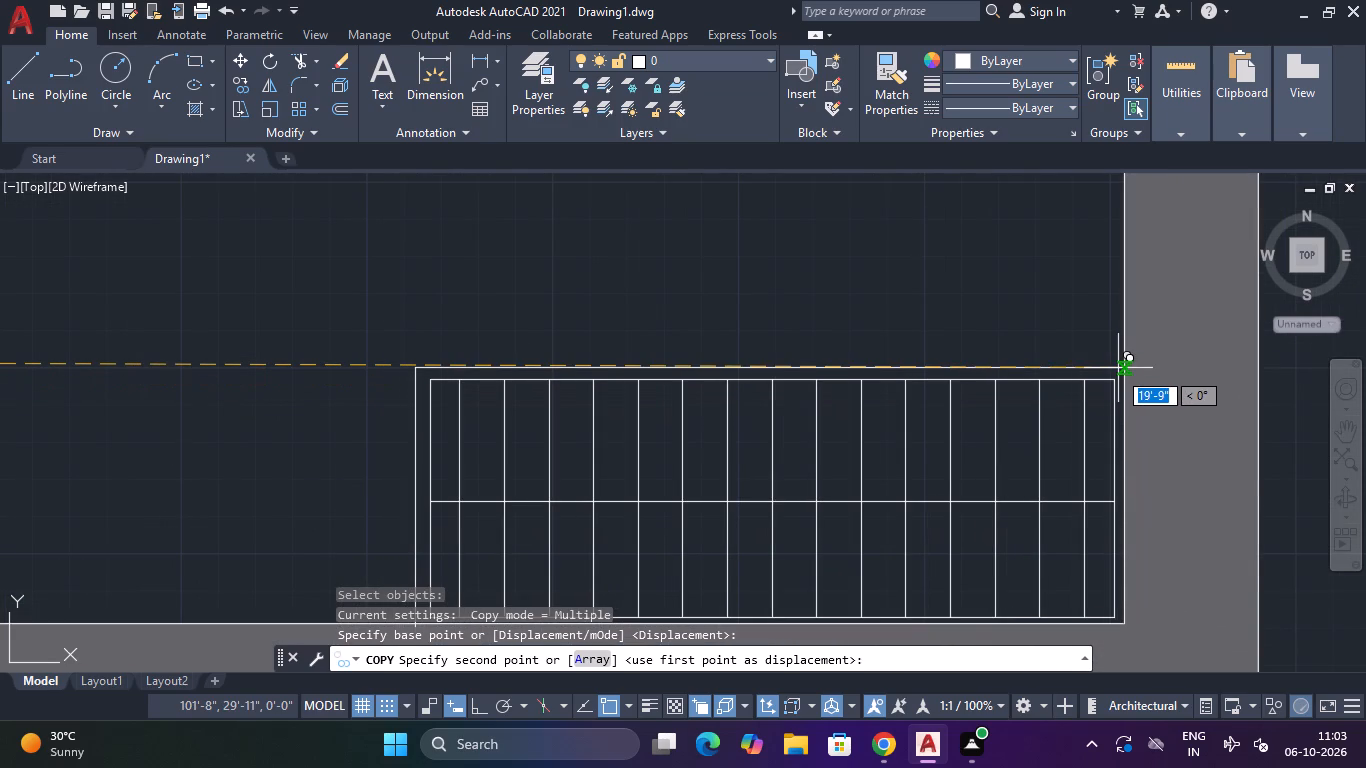
pyautogui.click(1117, 370)
pyautogui.scroll(-3, 1117, 370)
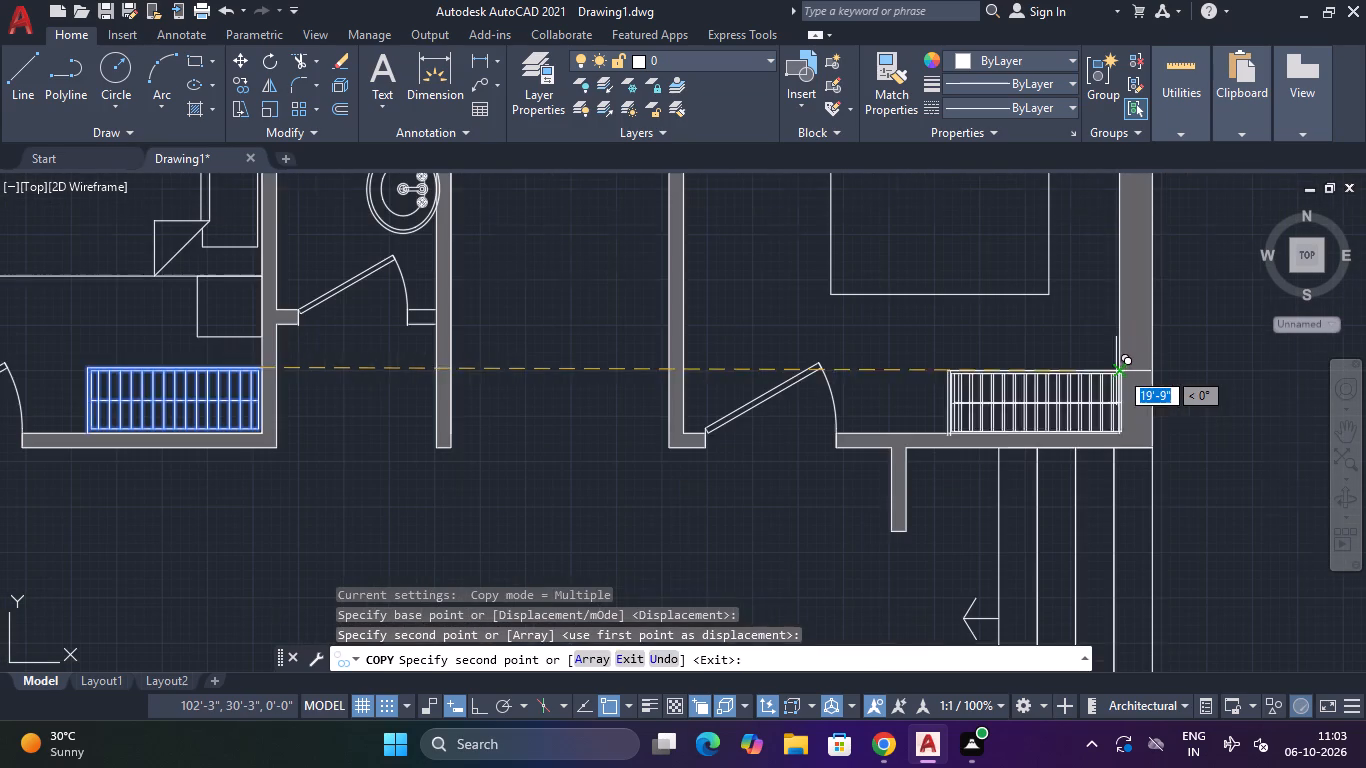
pyautogui.press('Escape')
# Trim the end of the copied wardrobe's west side line that runs into the south wall.
pyautogui.scroll(3, 940, 417)
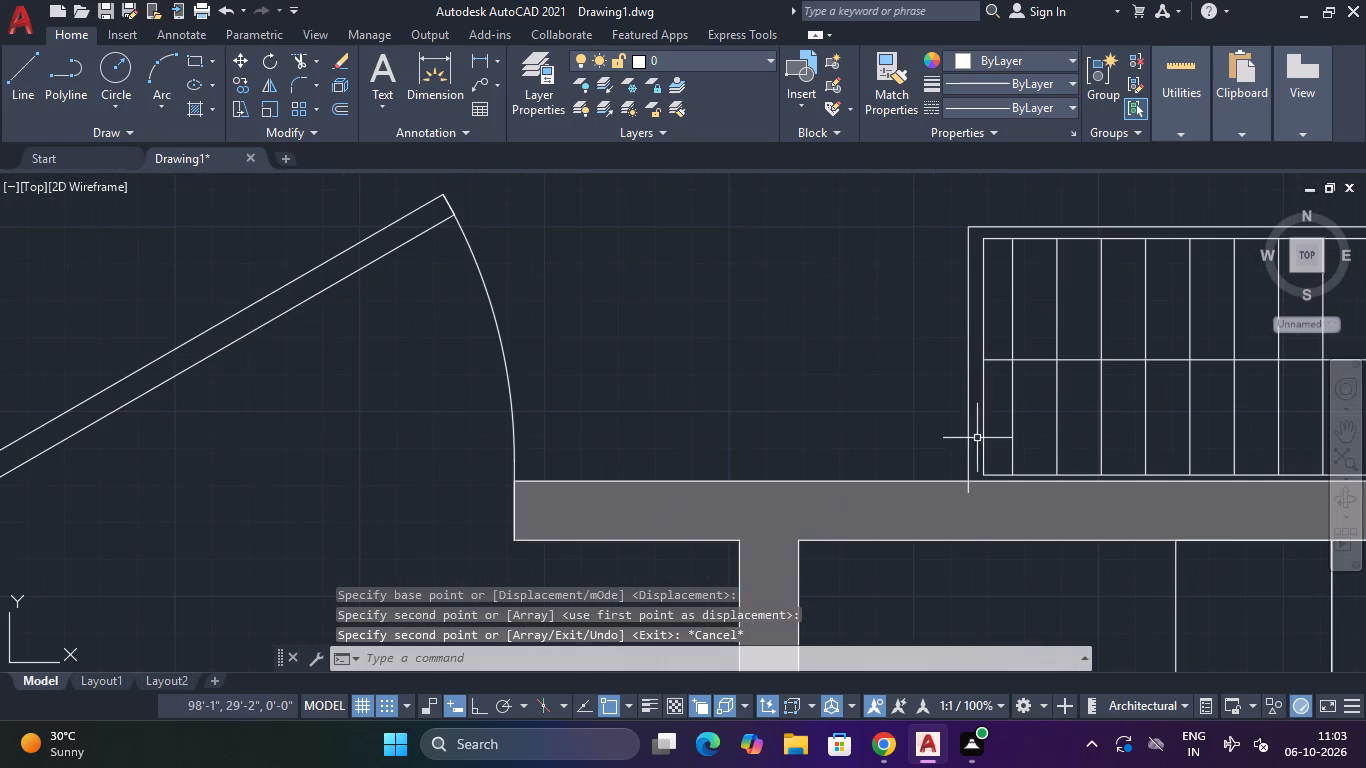
pyautogui.scroll(3, 971, 506)
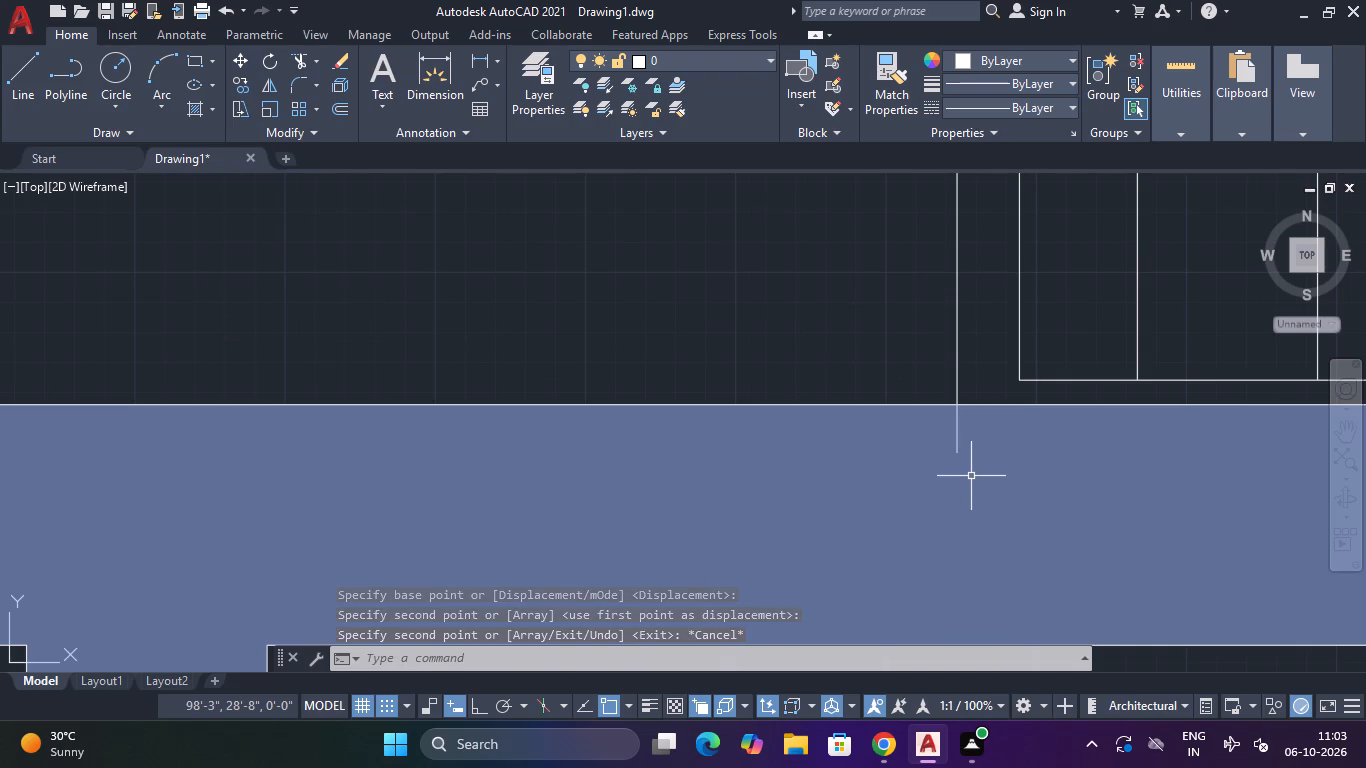
pyautogui.write('tr')
pyautogui.press('space')
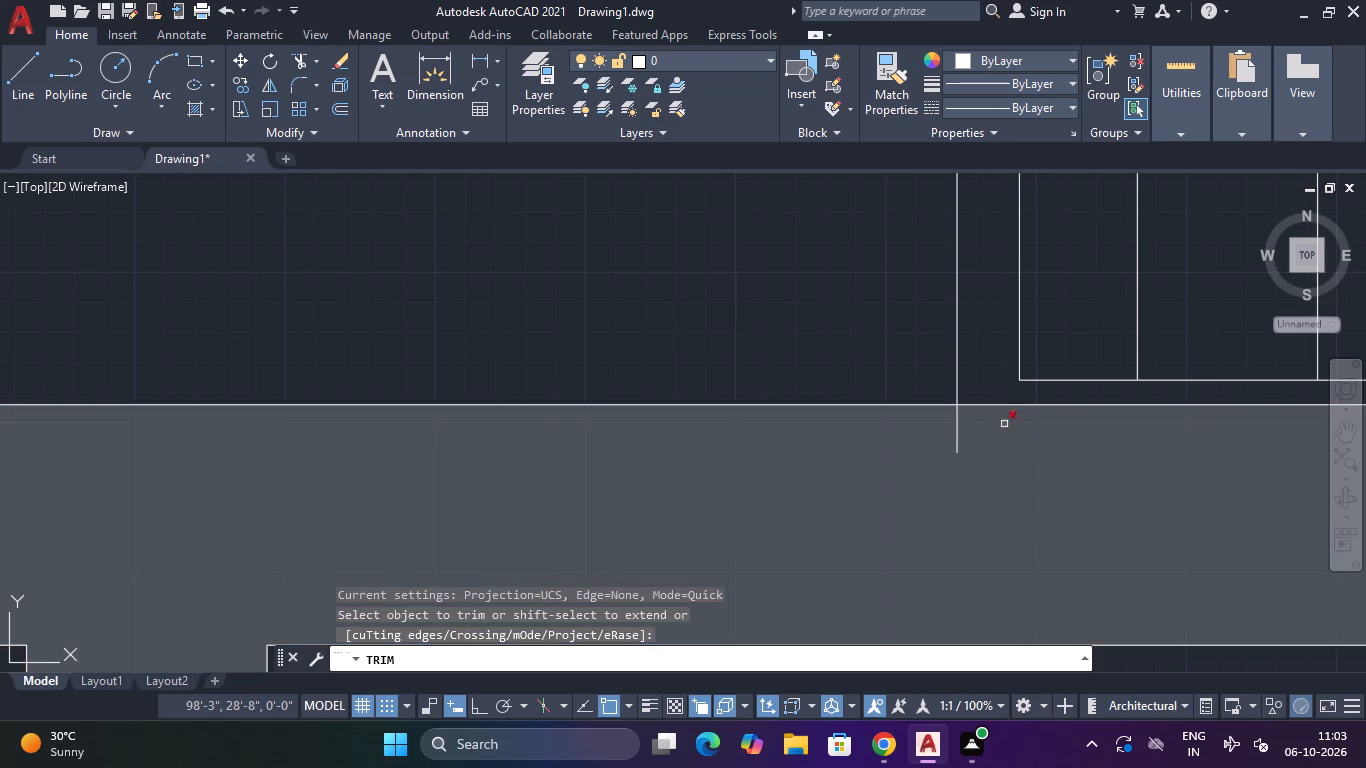
pyautogui.click(955, 434)
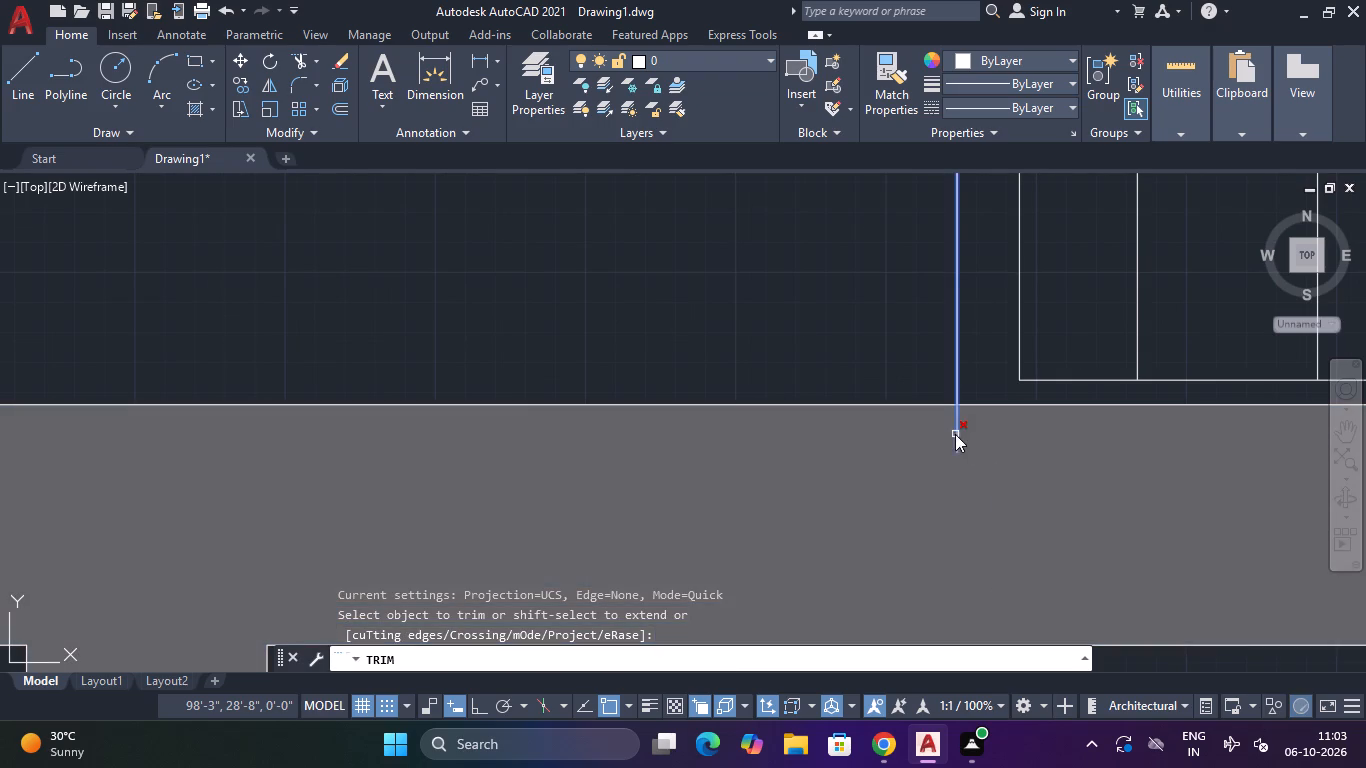
pyautogui.click(1033, 516)
pyautogui.scroll(-4, 1036, 516)
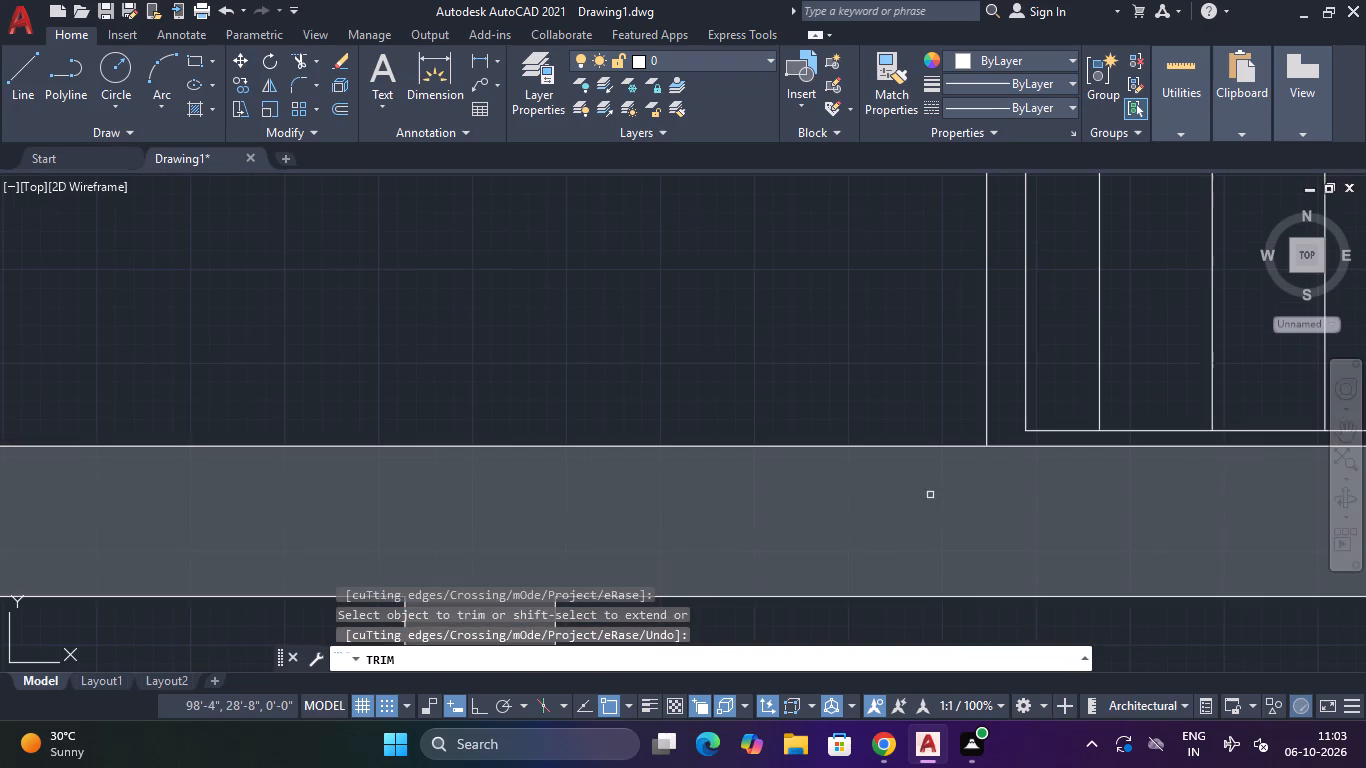
pyautogui.press('Escape')
# Trim the end of the copied wardrobe's north edge line that runs into the east wall.
pyautogui.scroll(-4, 854, 363)
pyautogui.moveTo(1253, 321); pyautogui.dragTo(1243, 332, button='middle')
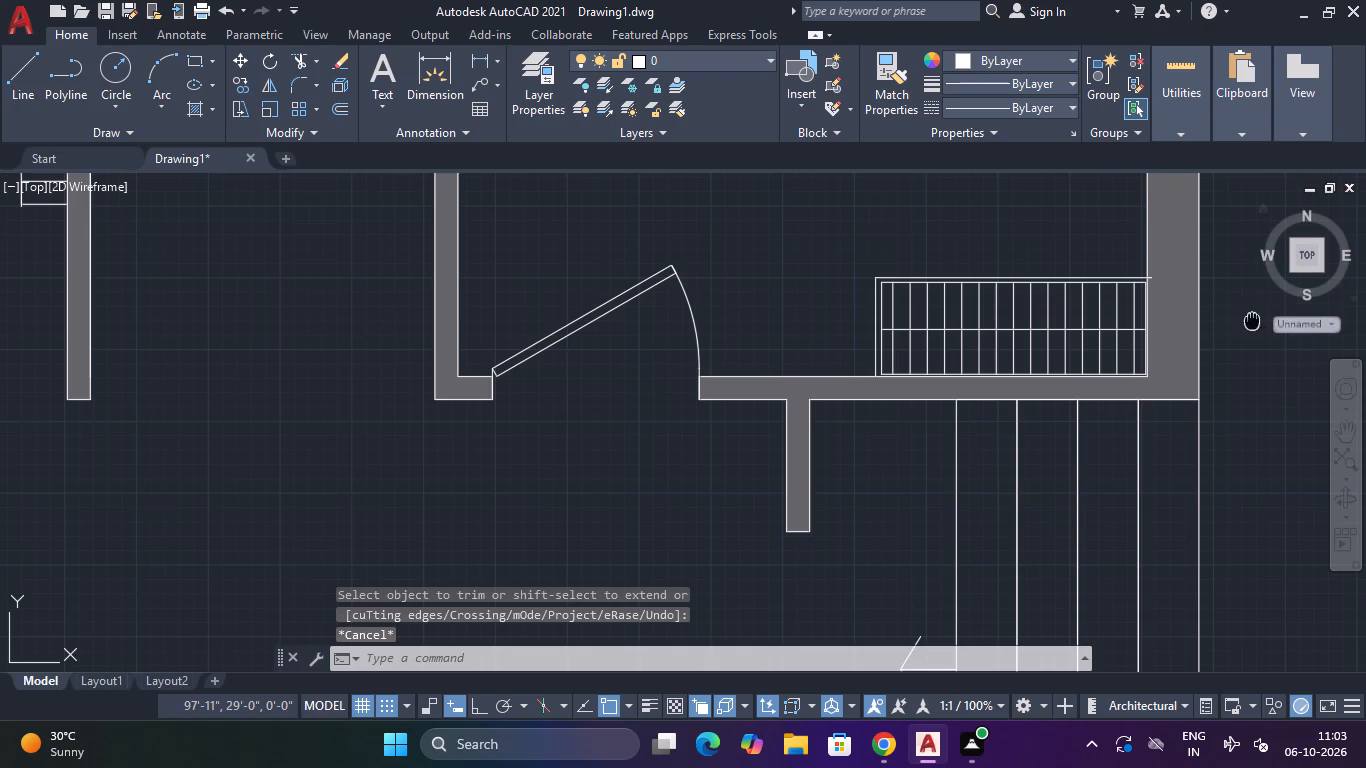
pyautogui.moveTo(1243, 332); pyautogui.dragTo(1024, 494, button='middle')
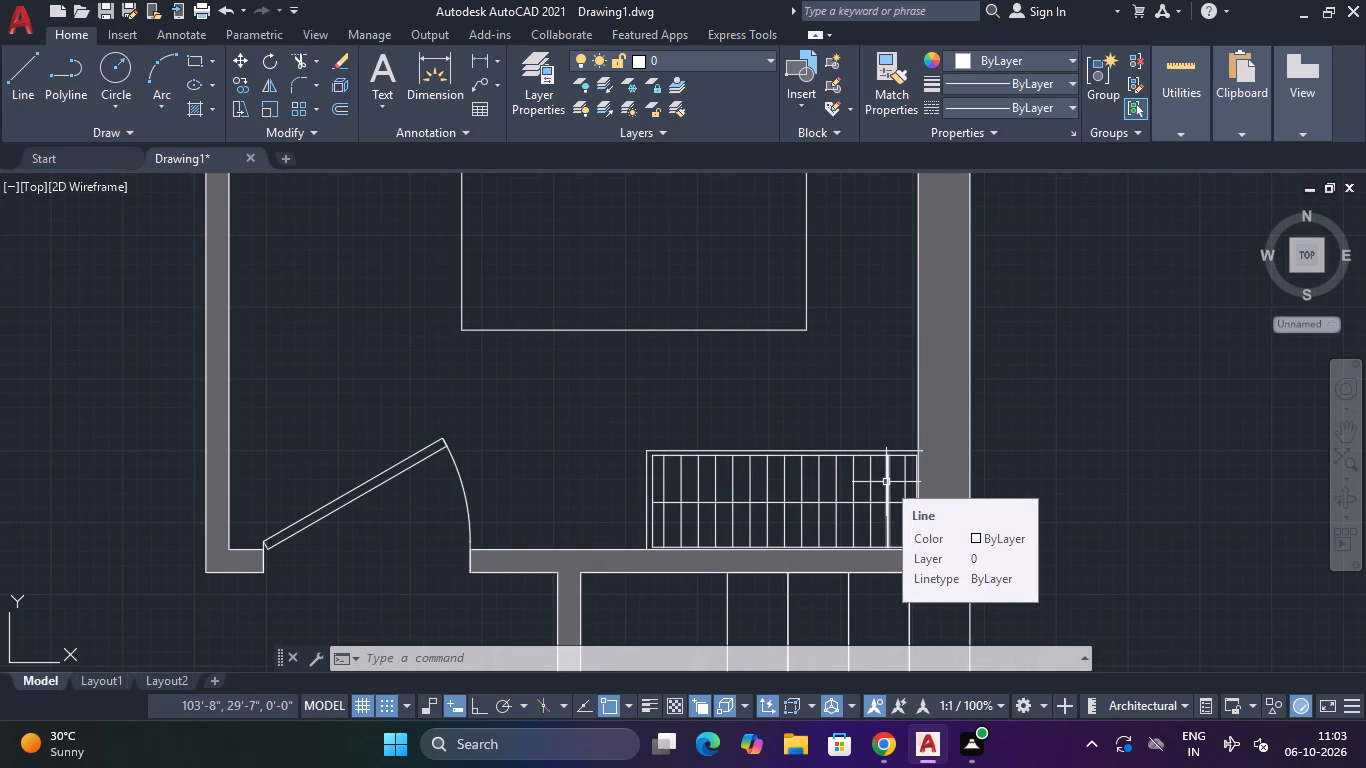
pyautogui.scroll(6, 917, 462)
pyautogui.press('Escape')
pyautogui.press('Escape')
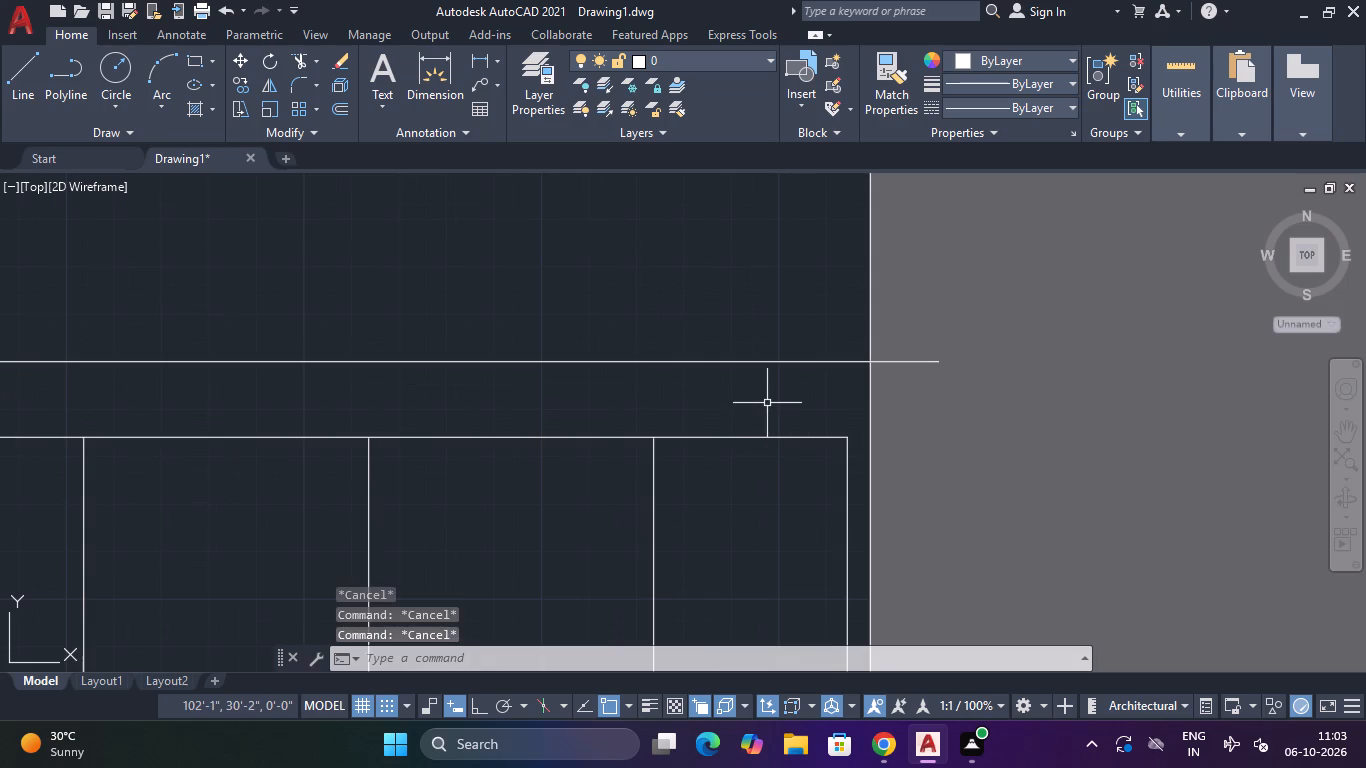
pyautogui.write('tr')
pyautogui.press('space')
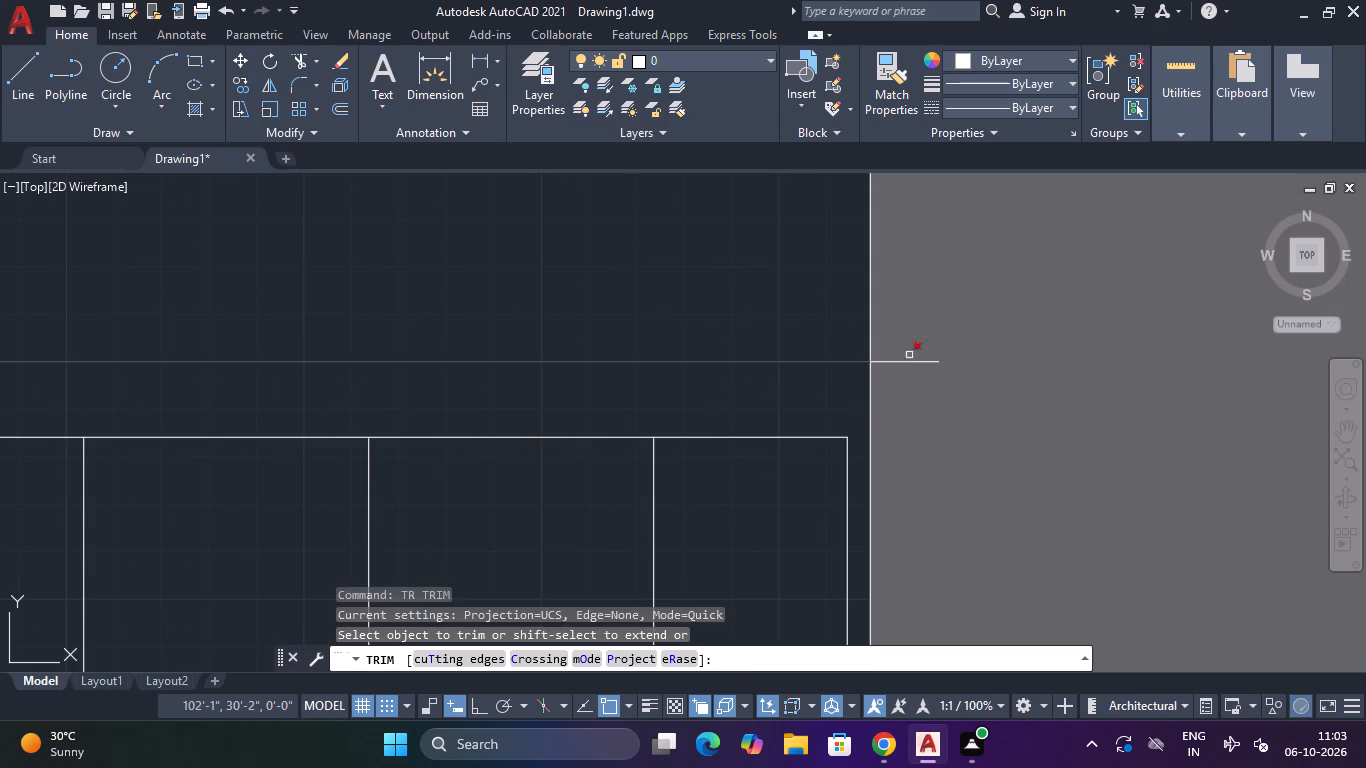
pyautogui.click(926, 359)
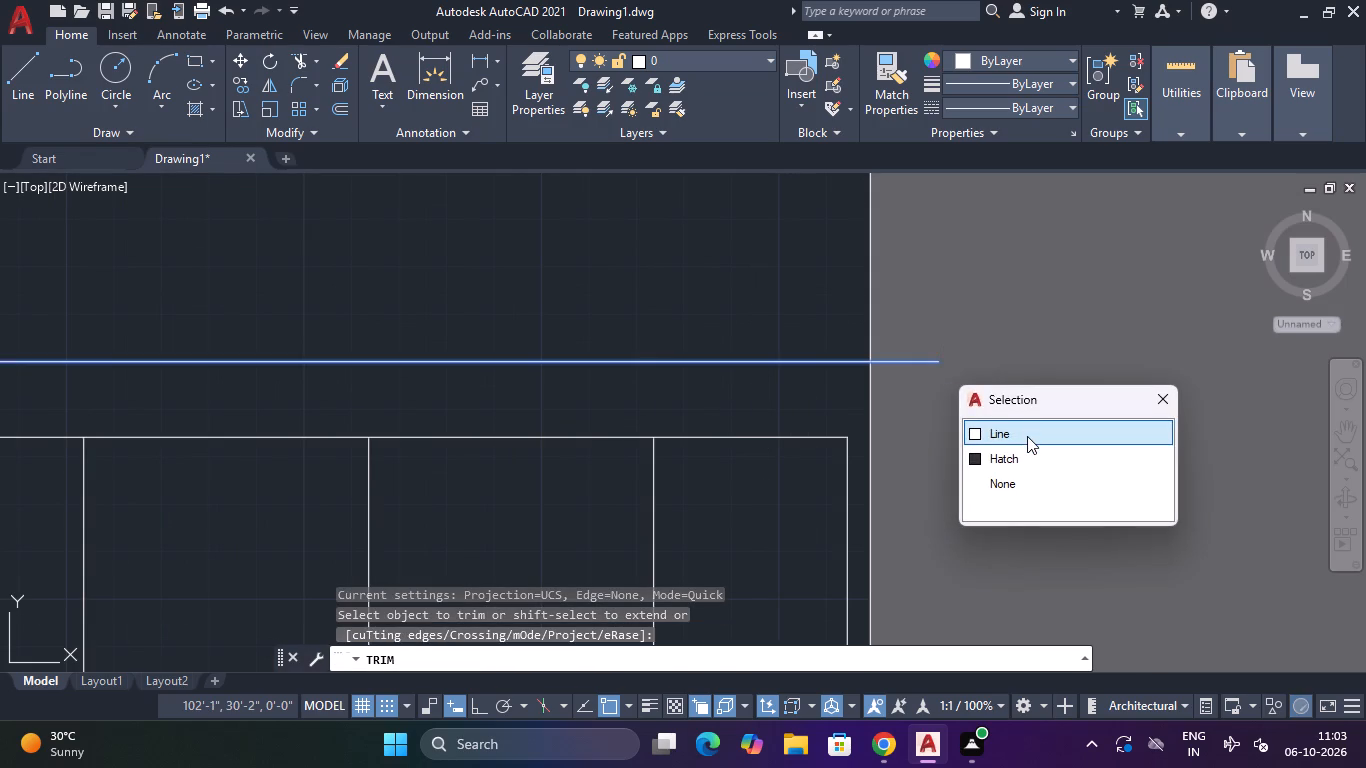
pyautogui.click(1027, 436)
pyautogui.scroll(-5, 763, 320)
pyautogui.press('Escape')
pyautogui.scroll(-4, 659, 286)
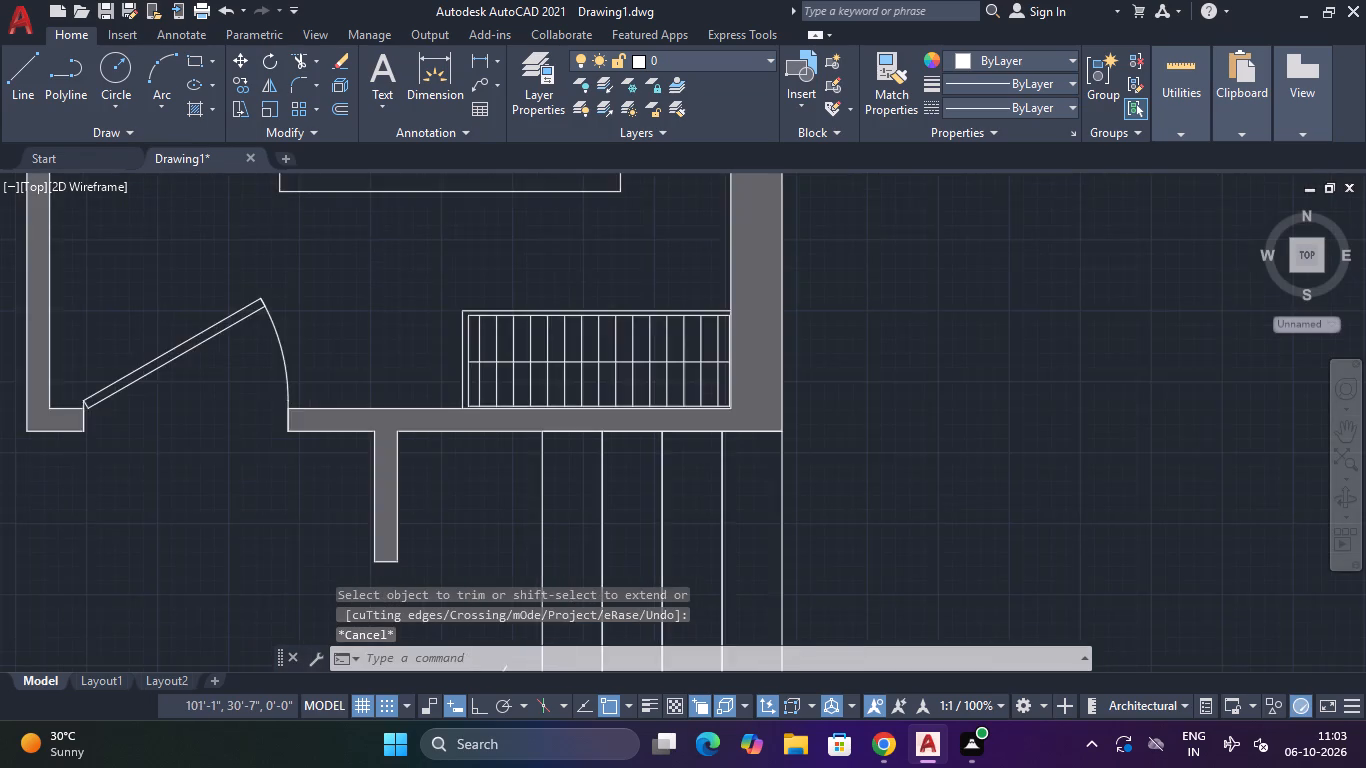
# Rotate the loose six-chair dining table with Ortho on so its long side runs north-south.
pyautogui.moveTo(659, 286); pyautogui.dragTo(1176, 353, button='middle')
pyautogui.scroll(-1, 1177, 353)
pyautogui.moveTo(1023, 464); pyautogui.dragTo(960, 381, button='middle')
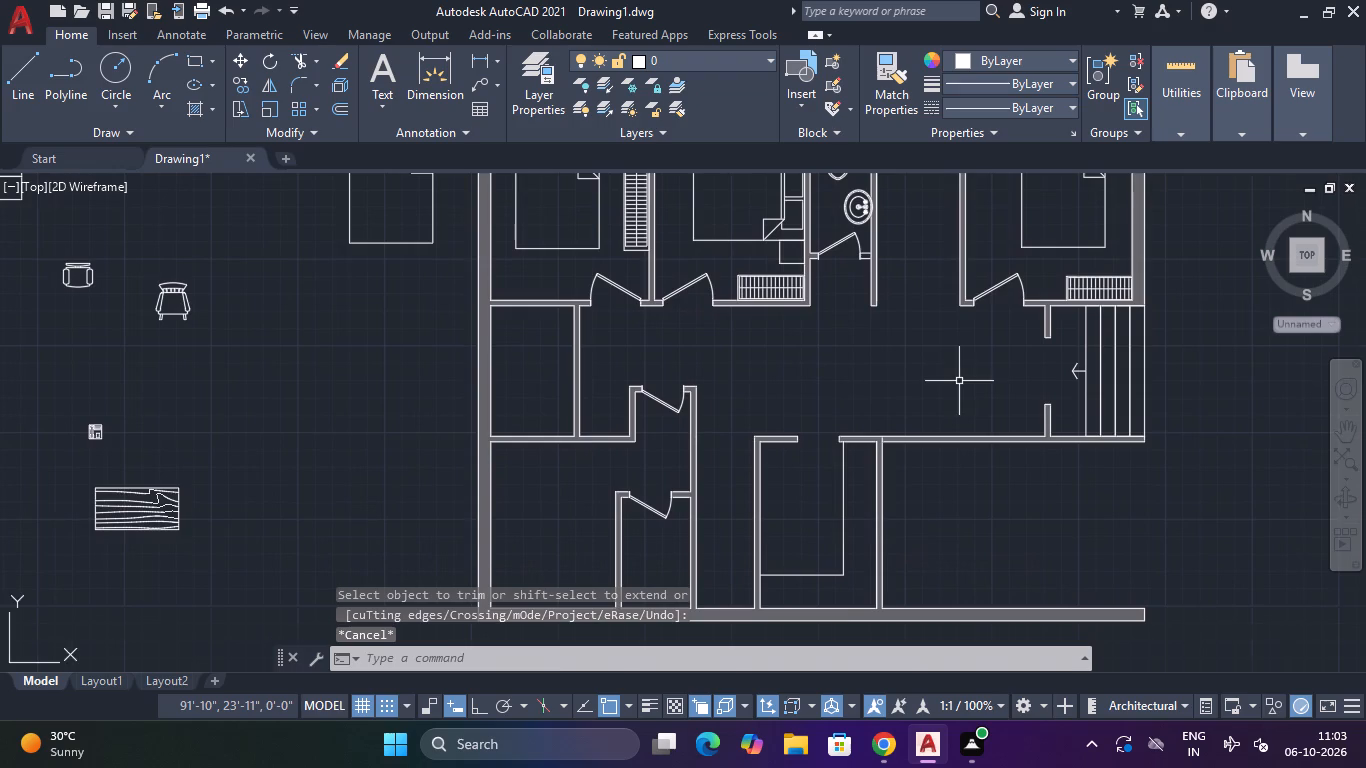
pyautogui.moveTo(957, 381); pyautogui.dragTo(958, 501, button='middle')
pyautogui.scroll(-2, 966, 482)
pyautogui.scroll(1, 669, 502)
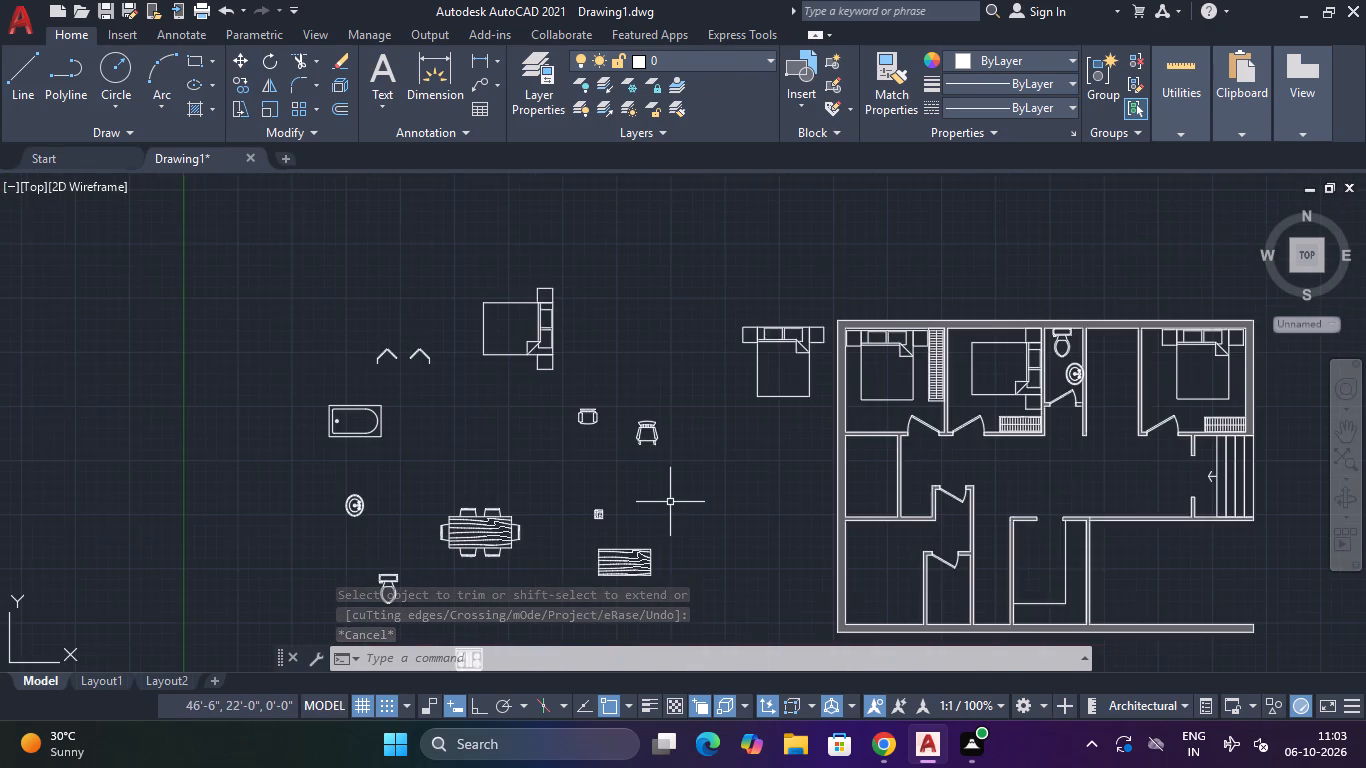
pyautogui.moveTo(671, 502); pyautogui.dragTo(886, 331, button='middle')
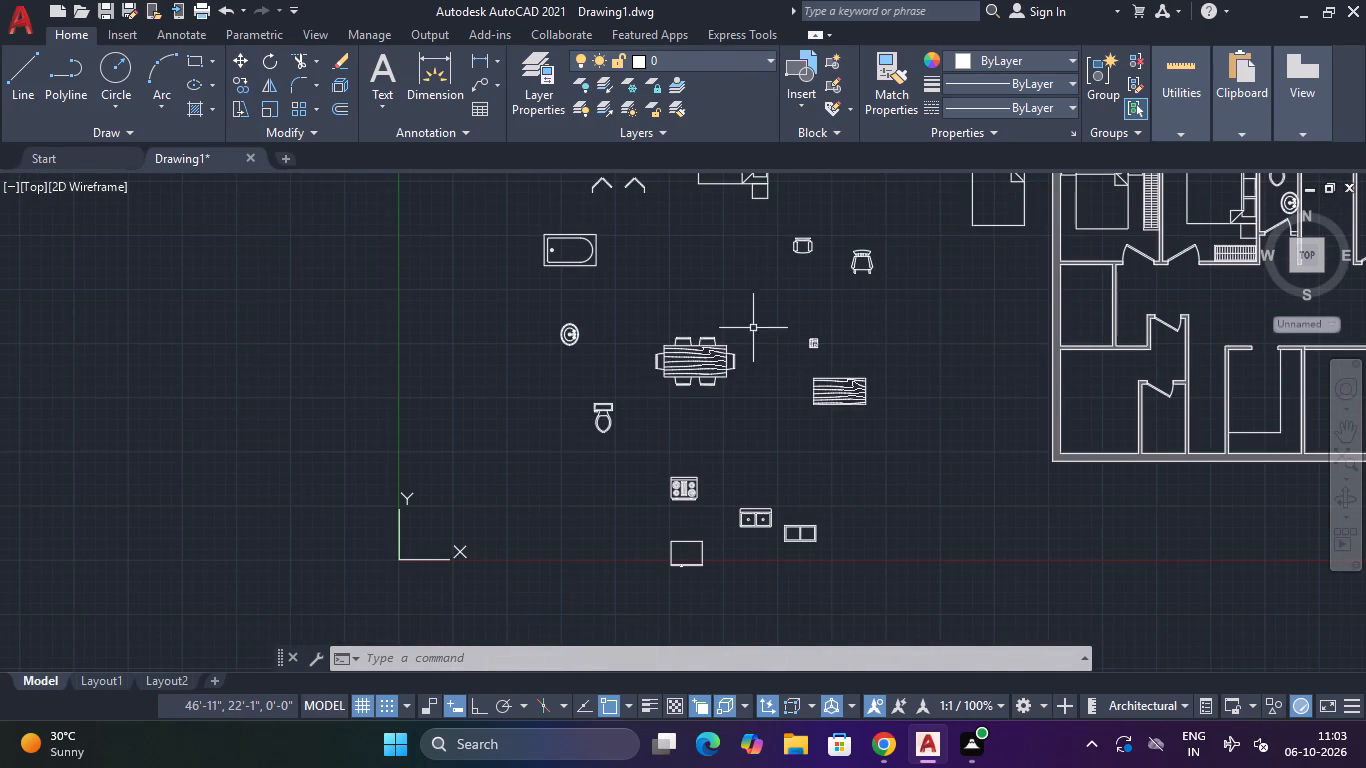
pyautogui.click(761, 322)
pyautogui.click(639, 398)
pyautogui.scroll(-2, 774, 348)
pyautogui.scroll(2, 1003, 379)
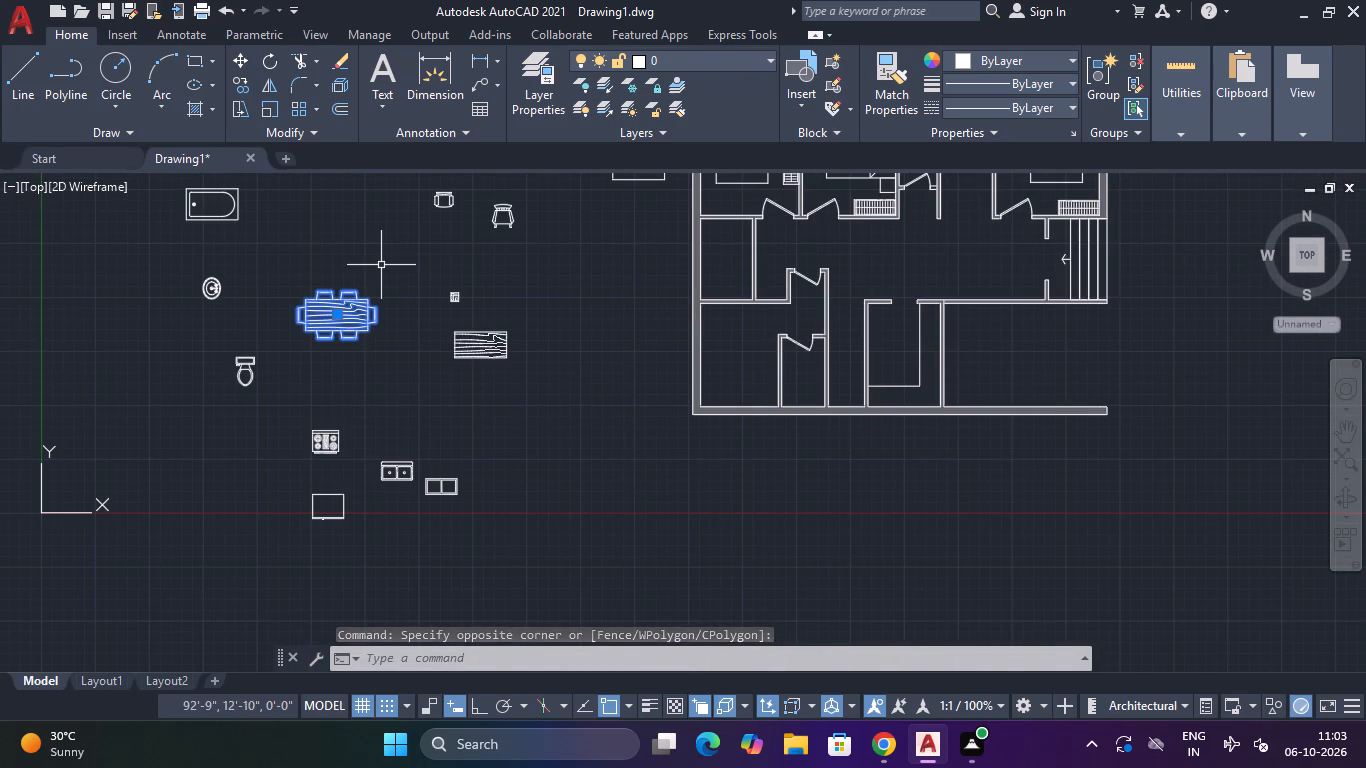
pyautogui.write('ro')
pyautogui.press('space')
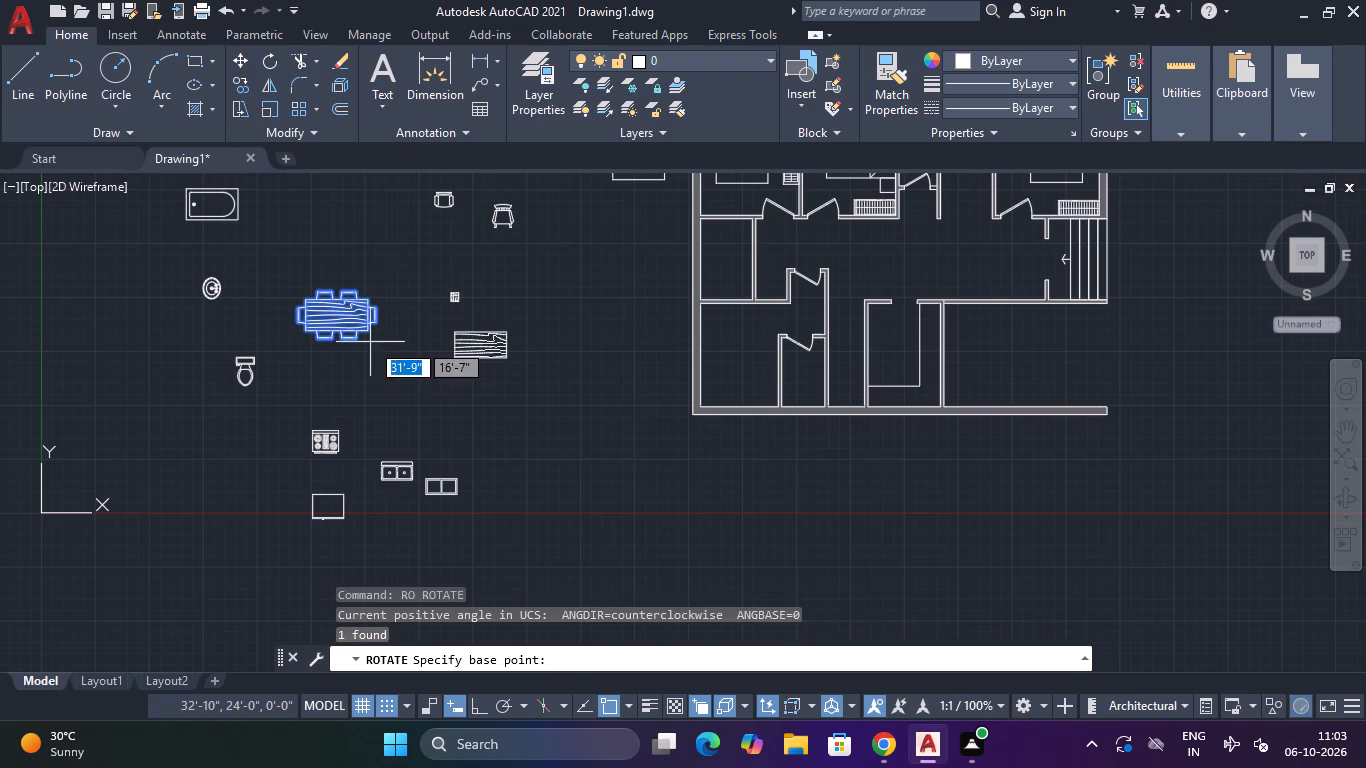
pyautogui.click(357, 299)
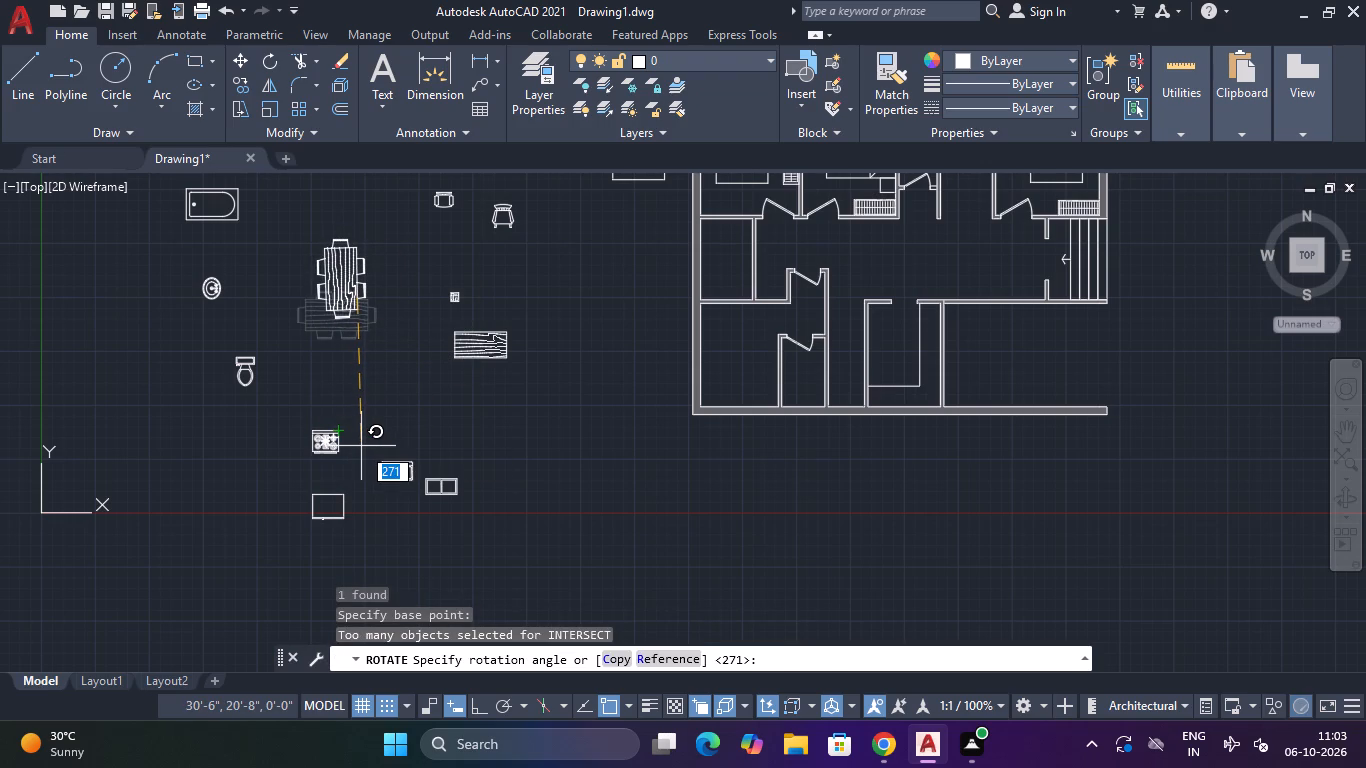
pyautogui.press('F8')
pyautogui.click(361, 447)
pyautogui.press('Escape')
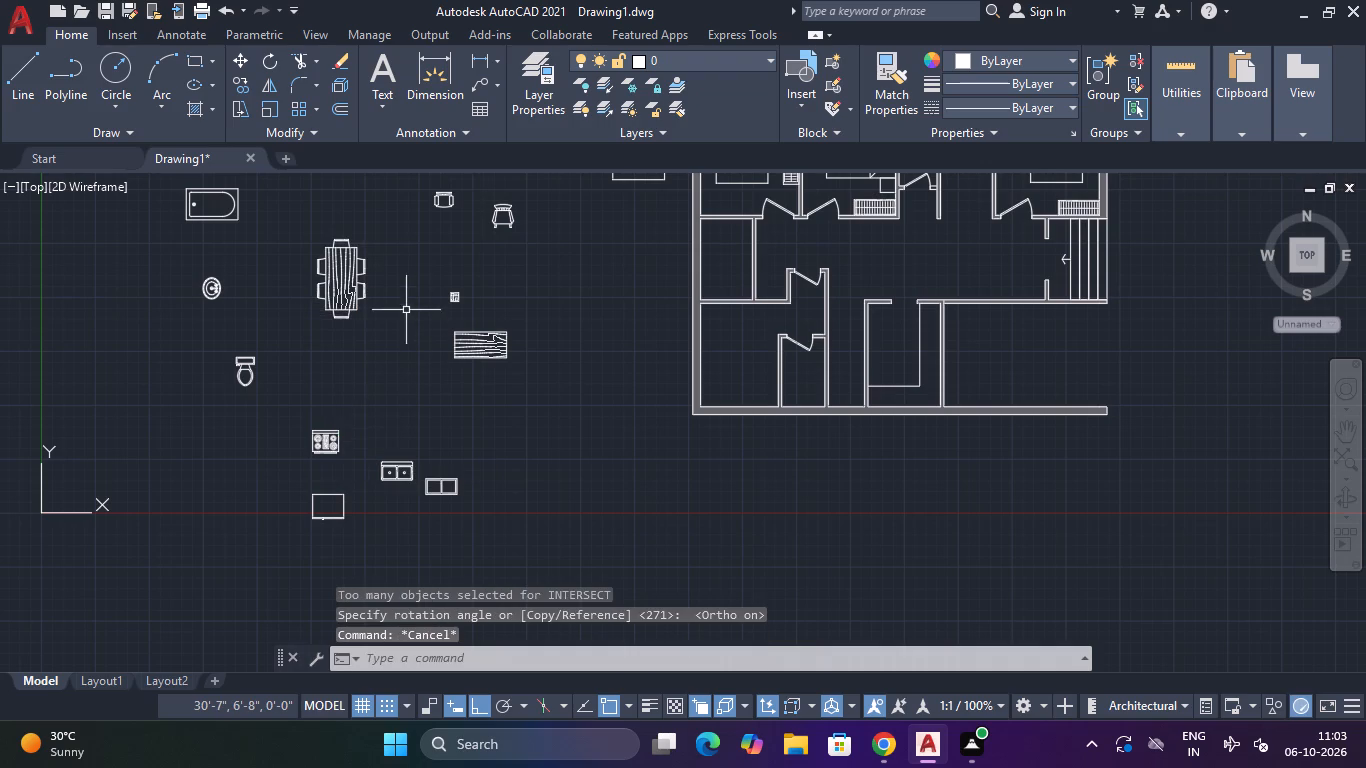
# Move the rotated dining table, with Ortho off, into the narrow space just west of the room with the L-shaped counter line.
pyautogui.click(409, 213)
pyautogui.click(295, 341)
pyautogui.press('F8')
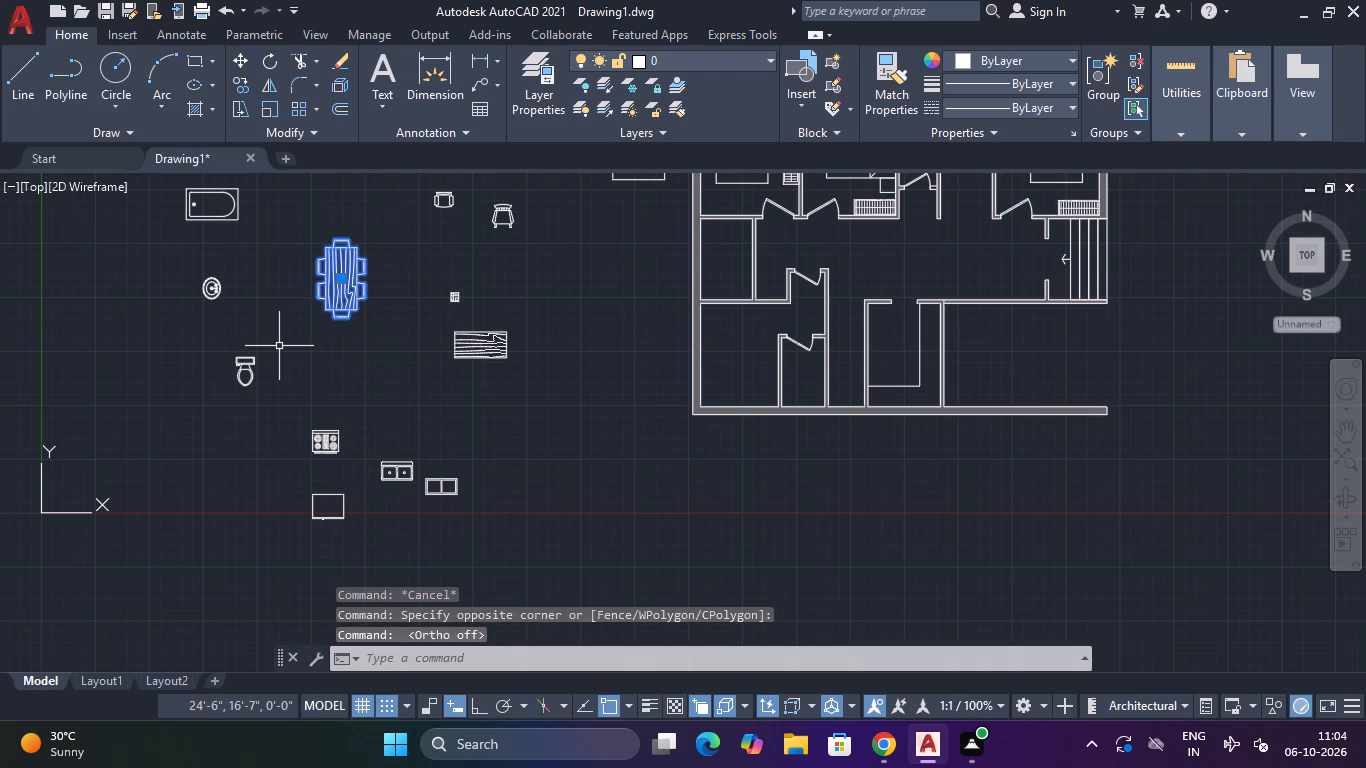
pyautogui.write('m')
pyautogui.press('space')
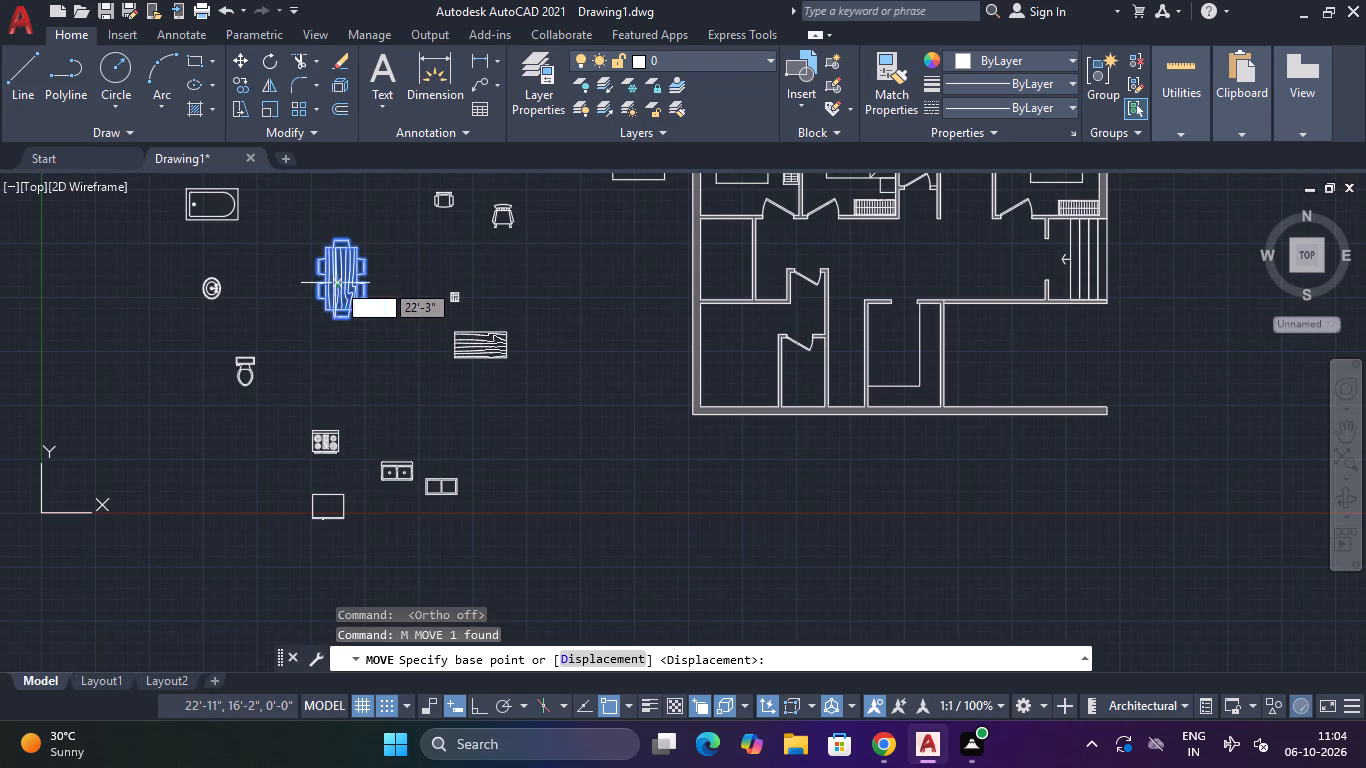
pyautogui.click(337, 281)
pyautogui.scroll(3, 836, 347)
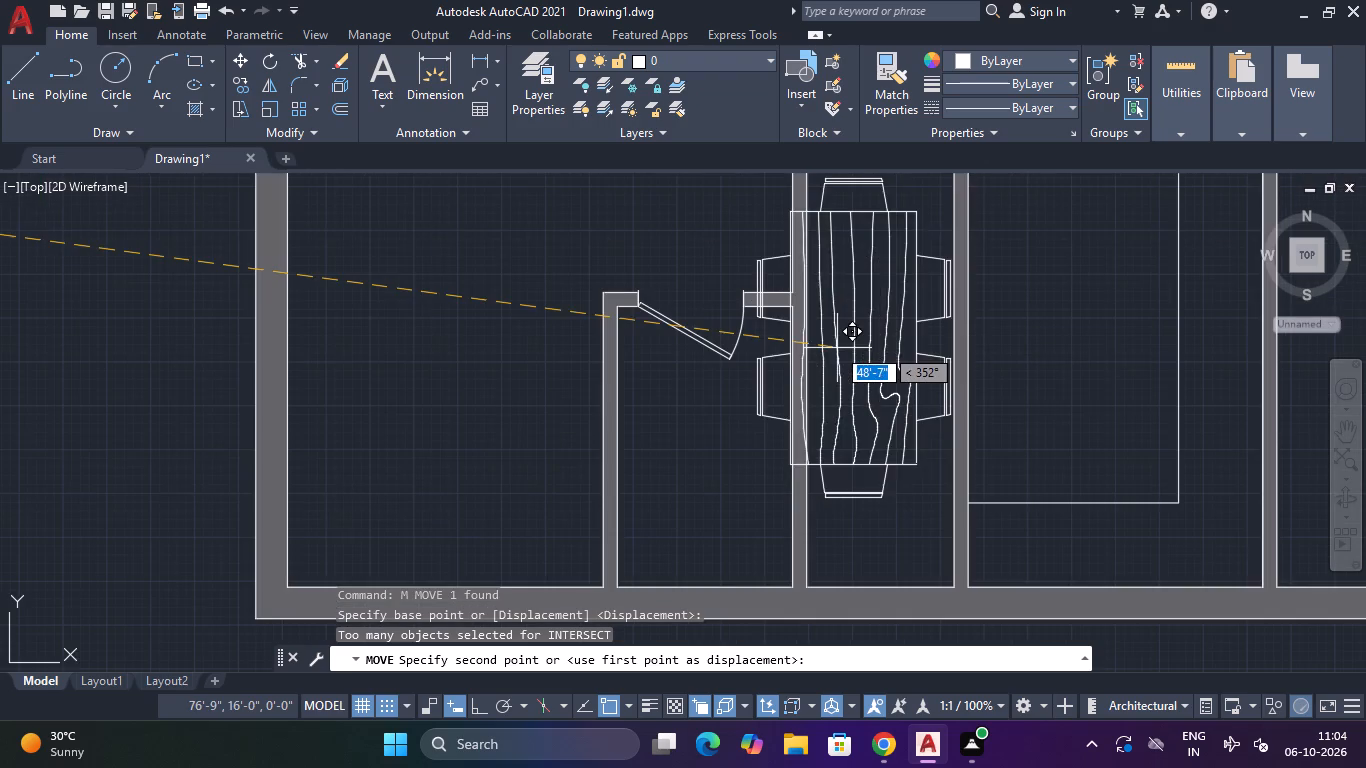
pyautogui.click(895, 339)
pyautogui.press('Escape')
# Scale the dining table set down freehand from its tabletop's southwest corner so it fits between the walls of the narrow space.
pyautogui.click(889, 295)
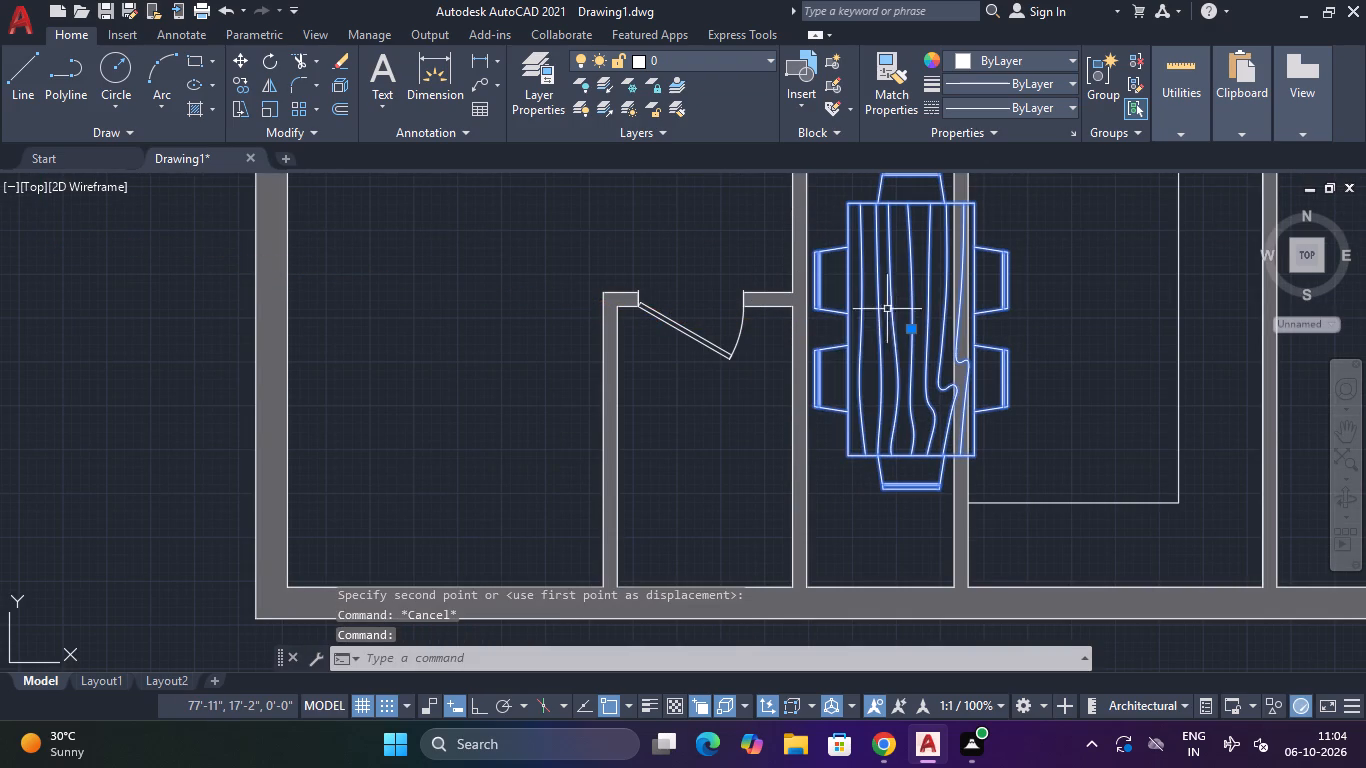
pyautogui.write('sc')
pyautogui.press('space')
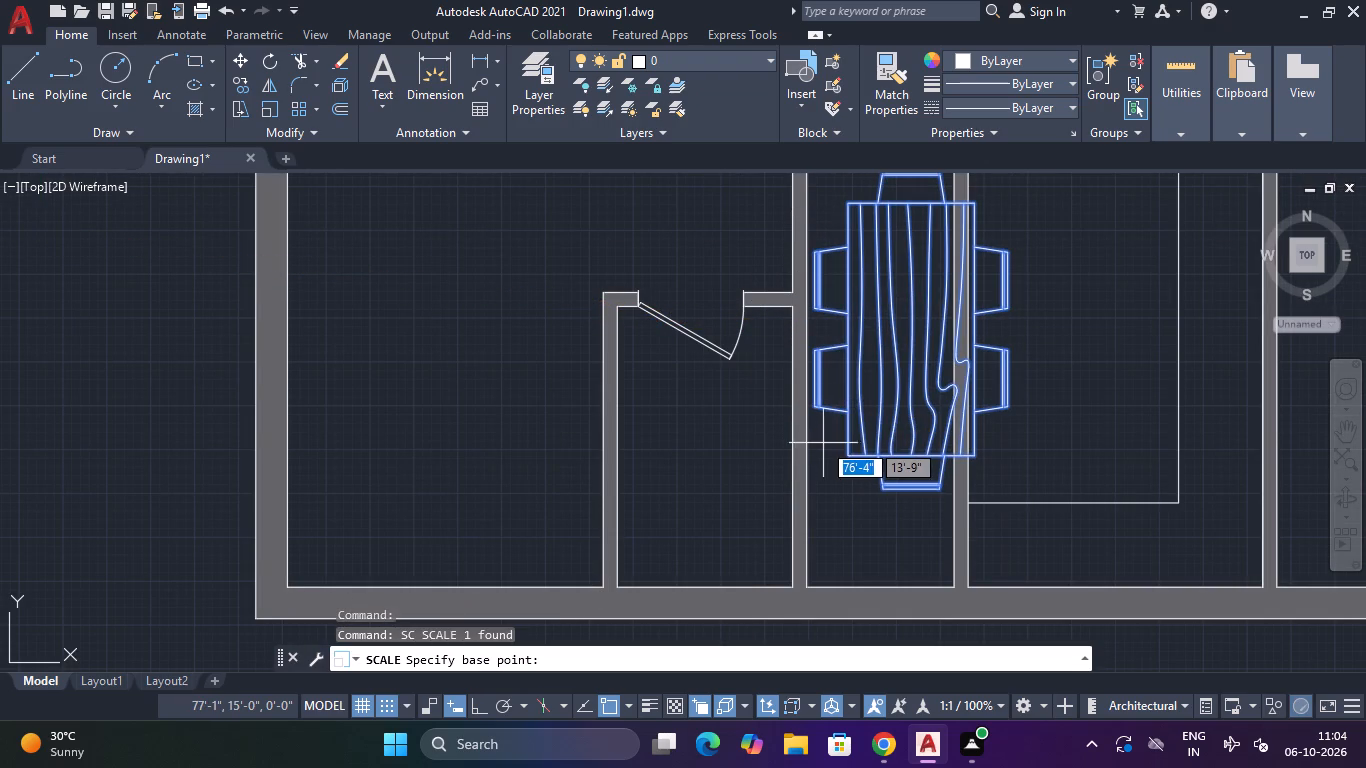
pyautogui.click(847, 454)
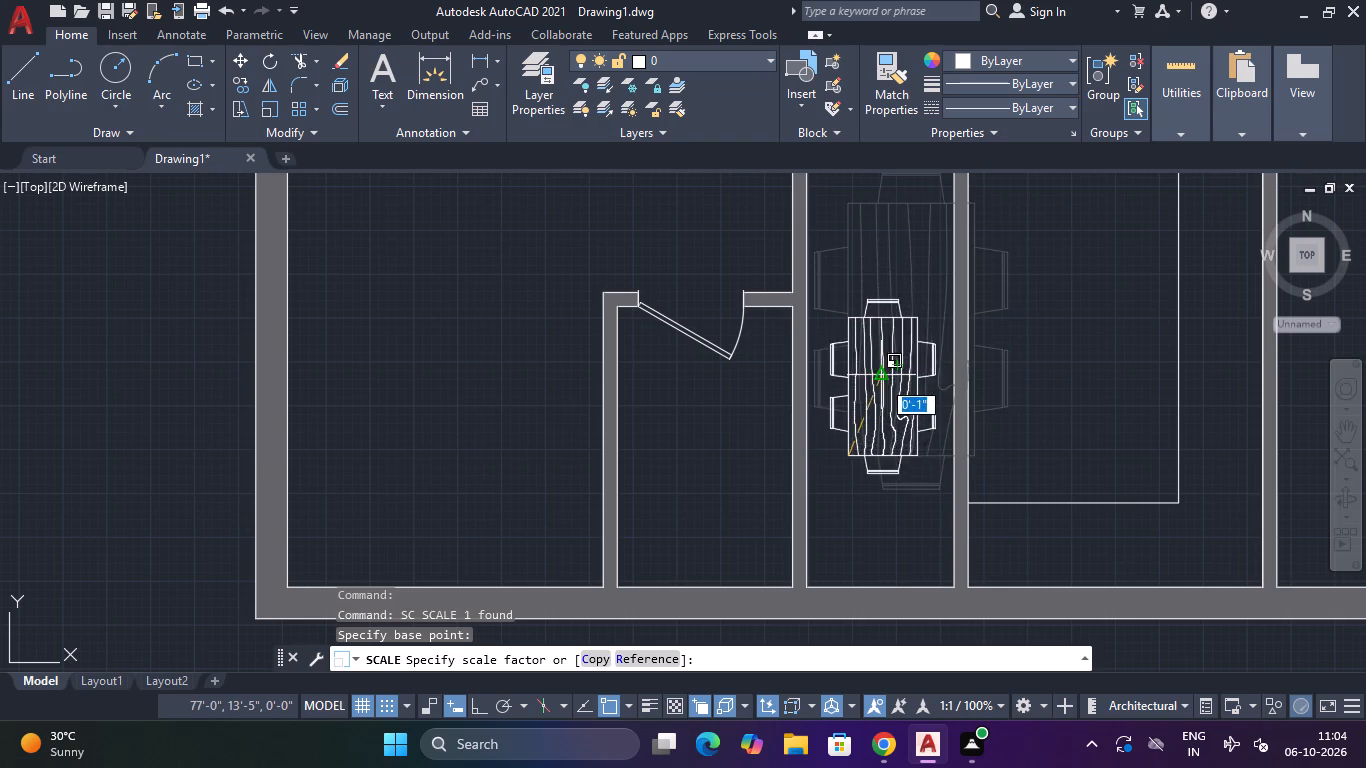
pyautogui.click(872, 391)
pyautogui.moveTo(886, 370); pyautogui.dragTo(921, 129, button='middle')
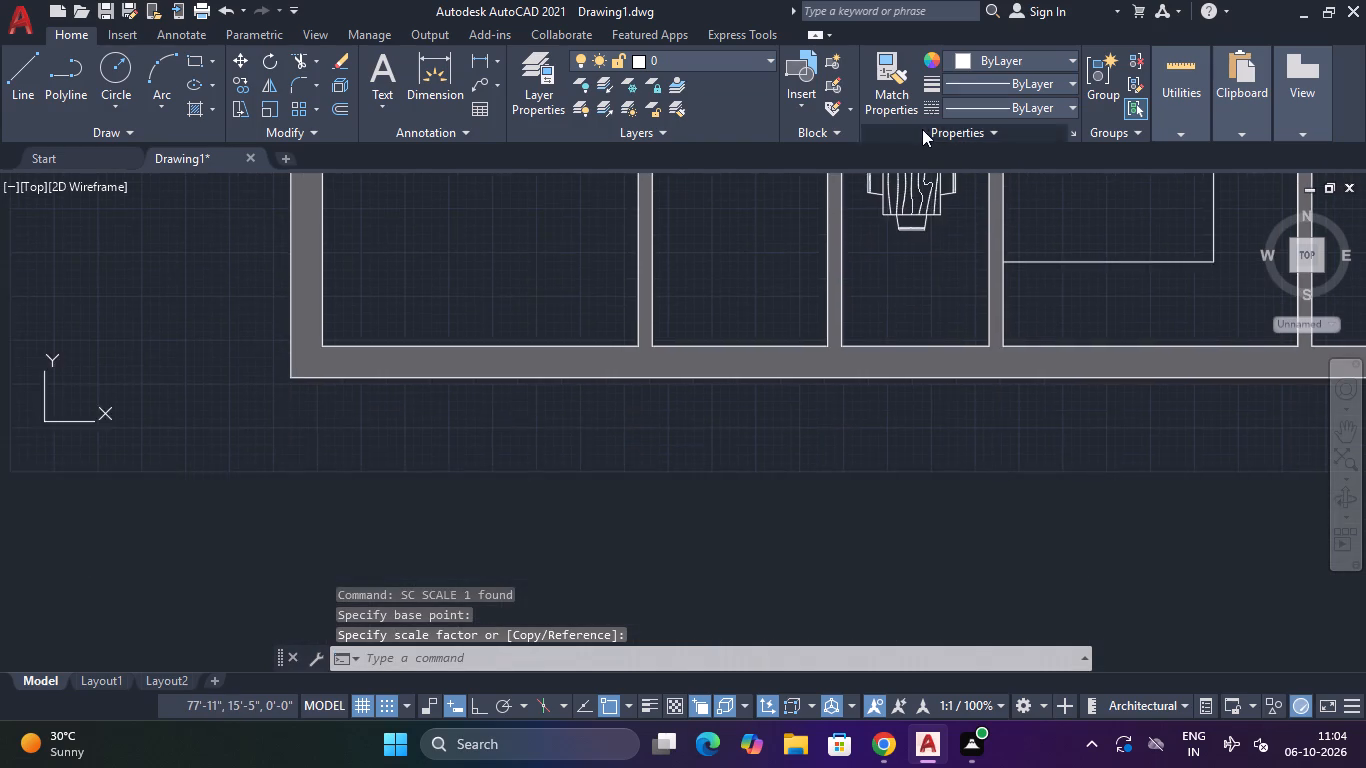
pyautogui.scroll(-3, 933, 265)
pyautogui.moveTo(933, 265); pyautogui.dragTo(910, 349, button='middle')
pyautogui.scroll(1, 908, 306)
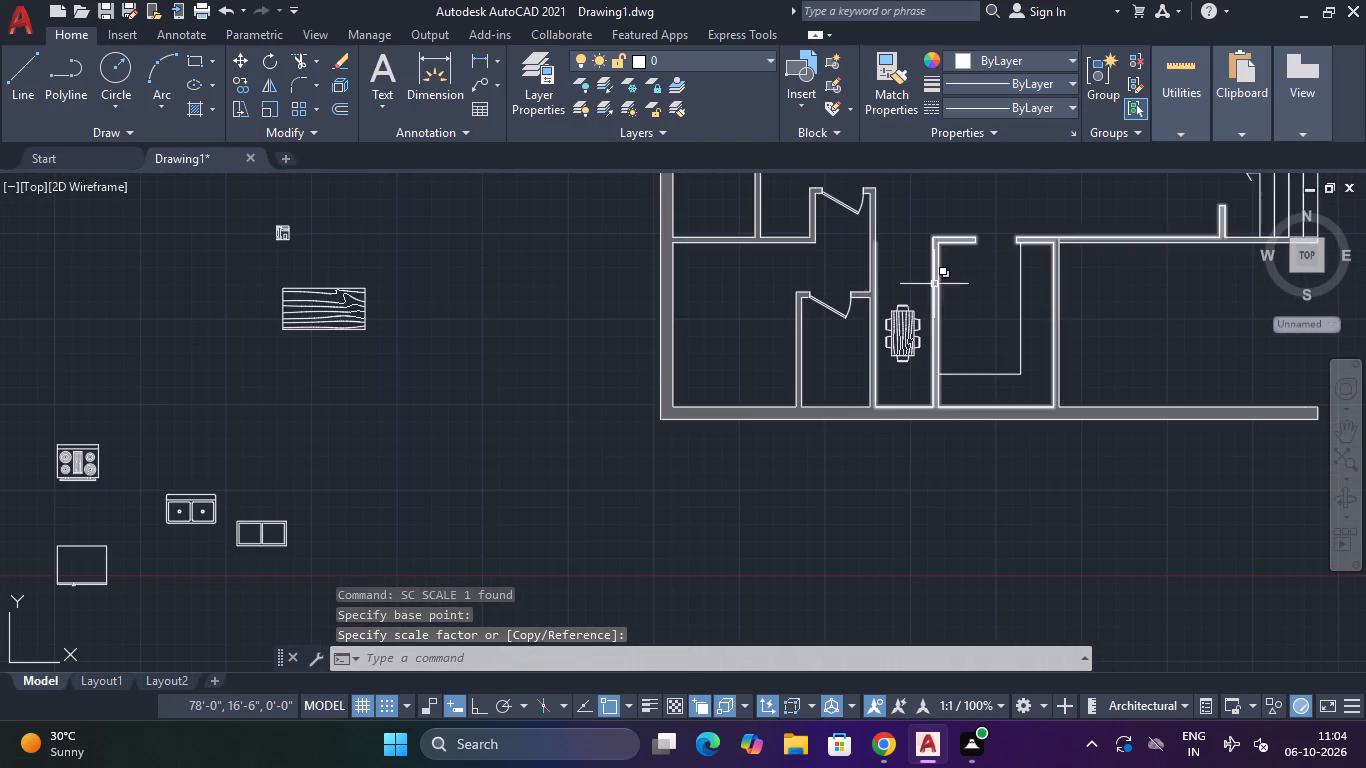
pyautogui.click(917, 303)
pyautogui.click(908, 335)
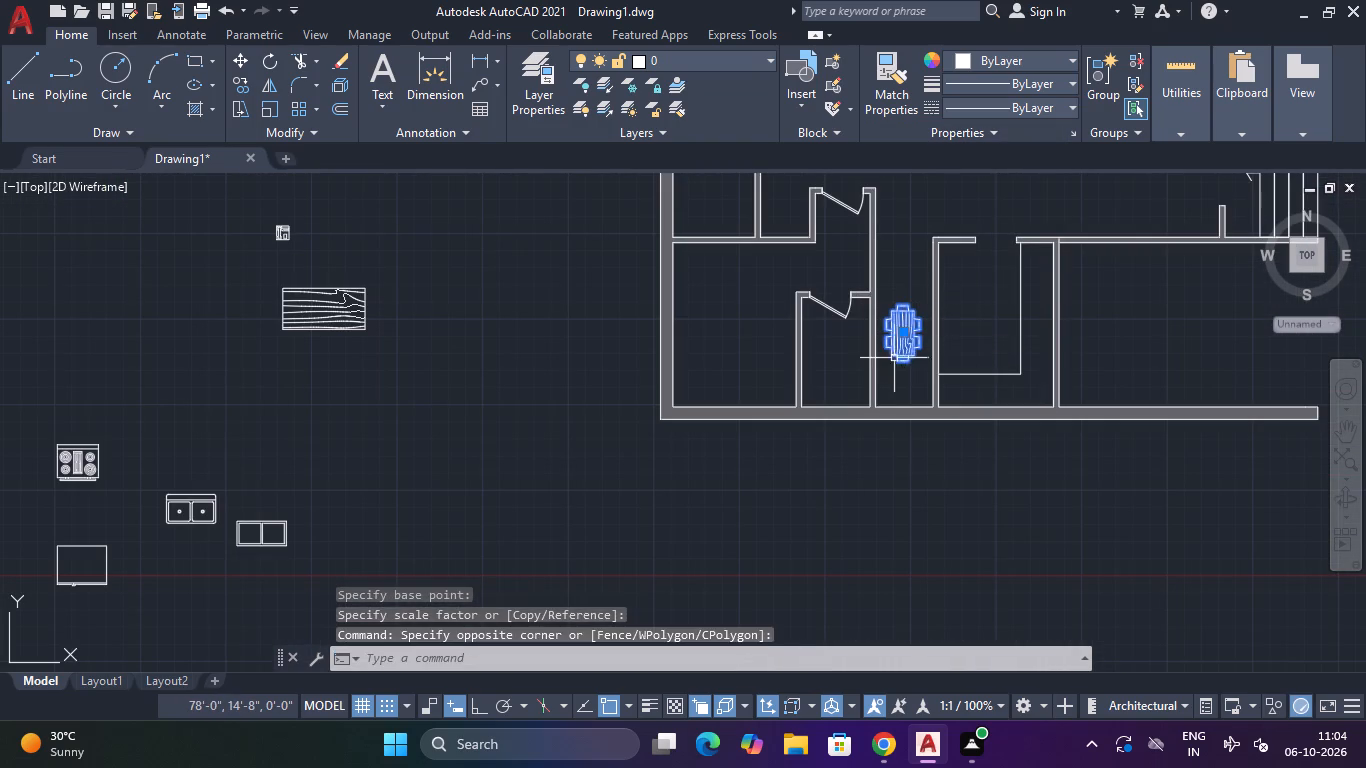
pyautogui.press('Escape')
# Draw a horizontal line about 3'-5" long between the walls of the narrow dining space, just south of the dining table.
pyautogui.scroll(2, 902, 386)
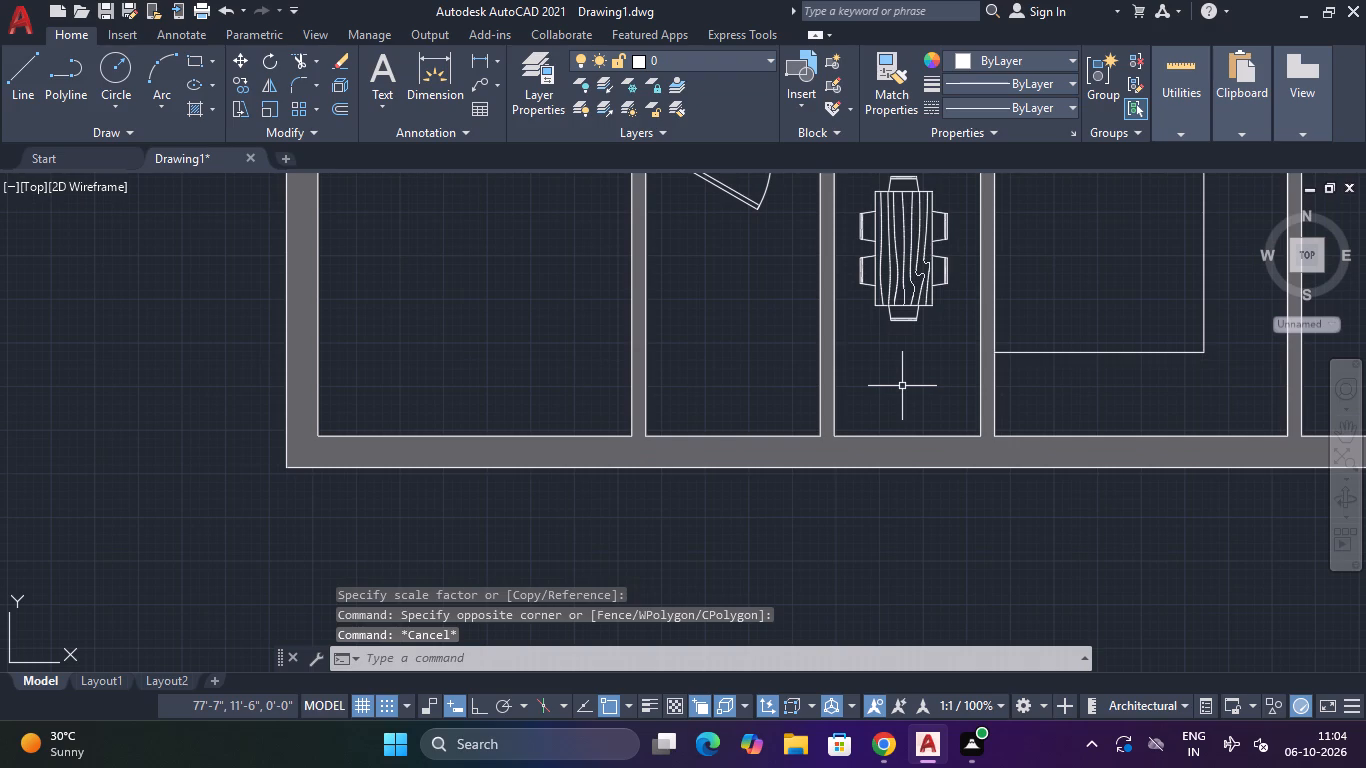
pyautogui.write('l')
pyautogui.press('space')
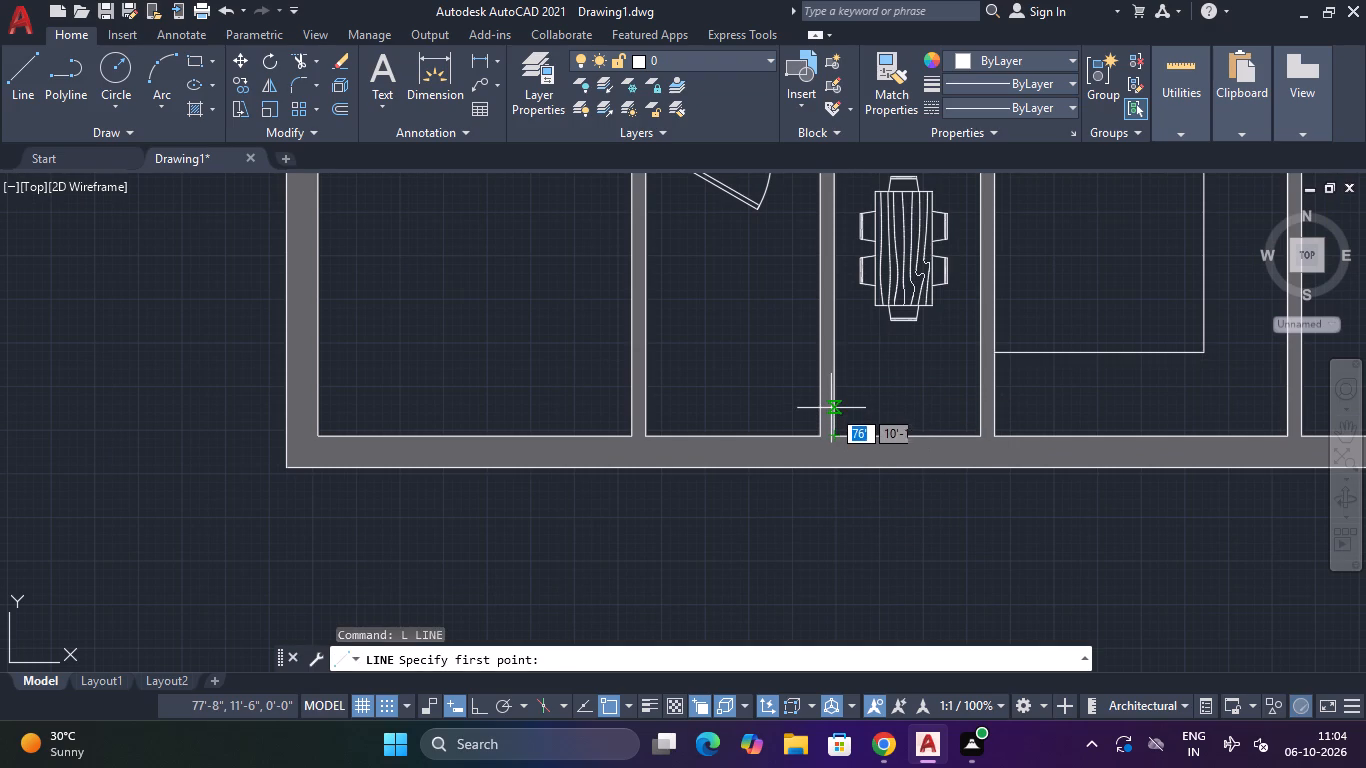
pyautogui.moveTo(831, 391); pyautogui.dragTo(847, 398)
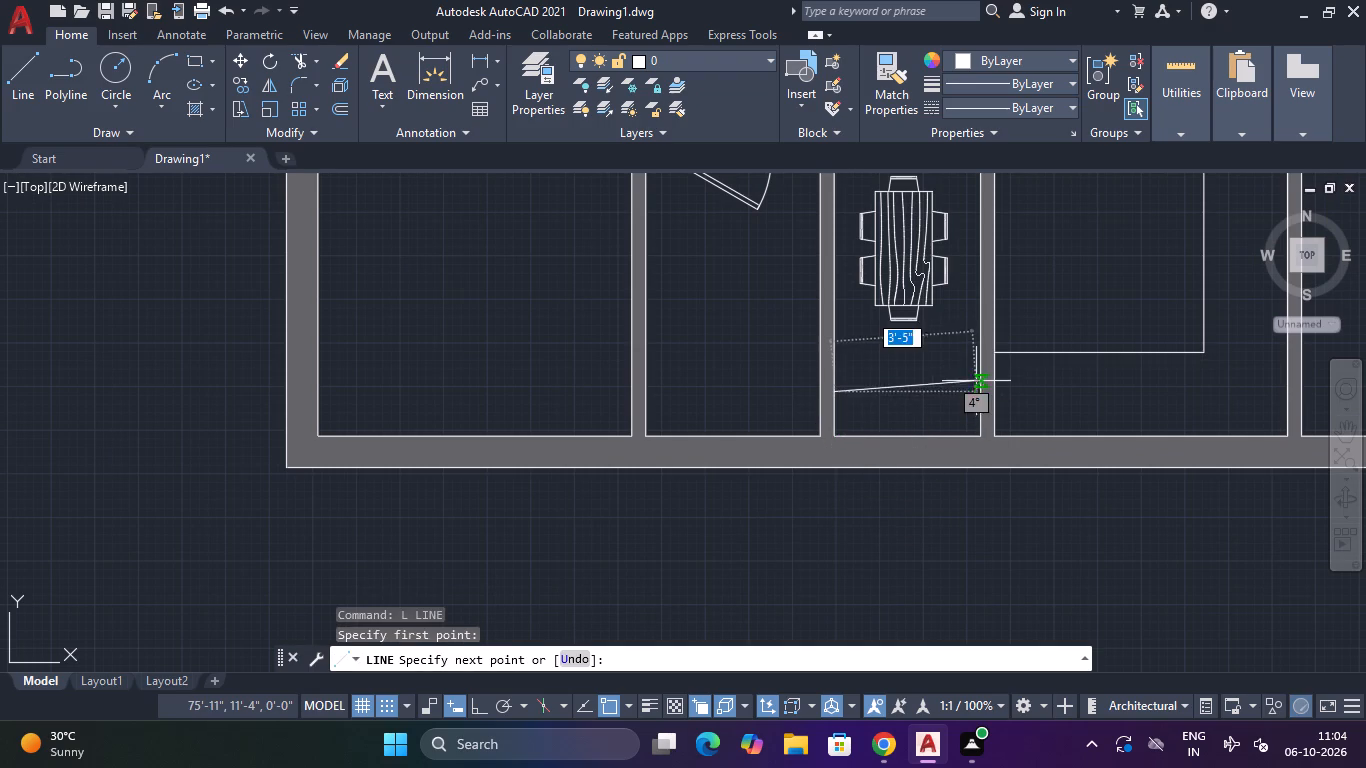
pyautogui.click(981, 391)
pyautogui.press('Escape')
# Examine the new line south of the dining table and the furnished floor plan as a whole.
pyautogui.scroll(2, 861, 417)
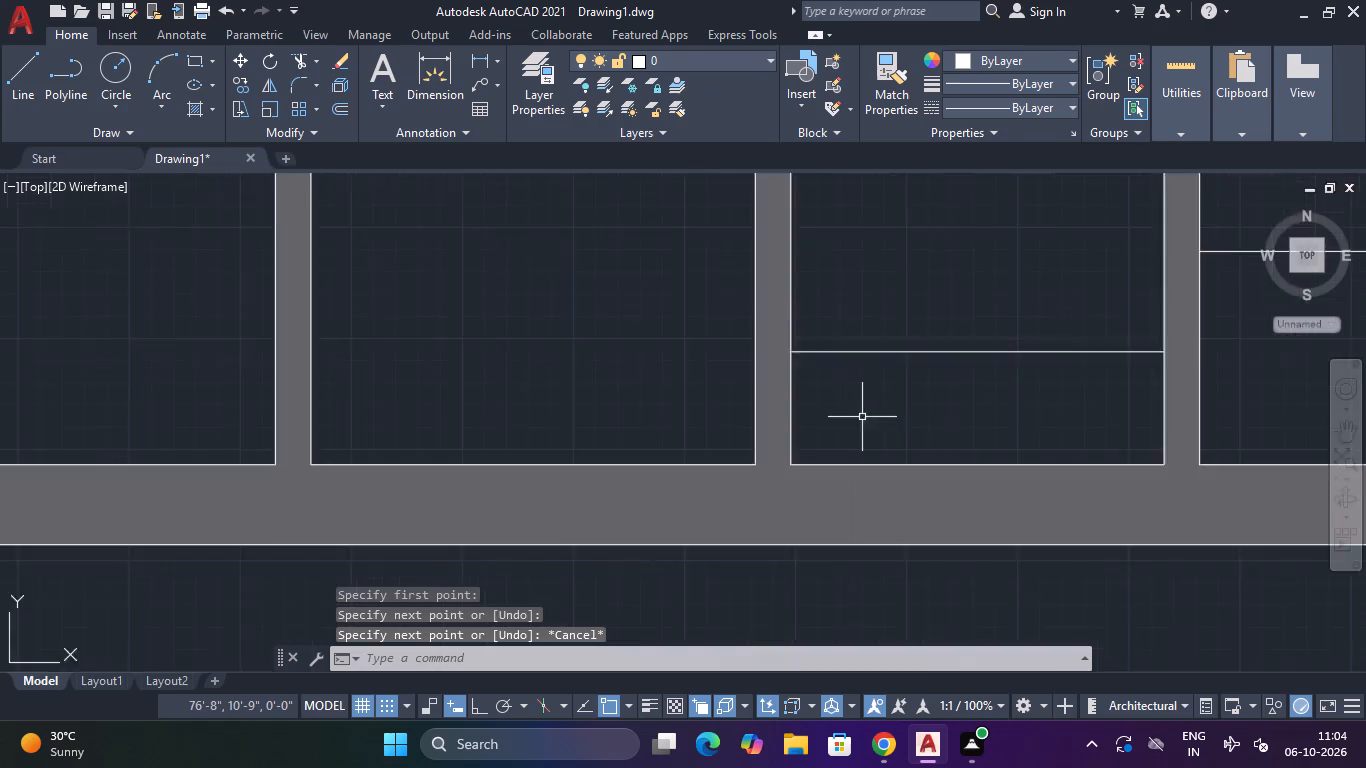
pyautogui.scroll(-4, 871, 422)
pyautogui.scroll(4, 872, 423)
pyautogui.scroll(-3, 876, 435)
pyautogui.scroll(-3, 1029, 295)
pyautogui.moveTo(1025, 297); pyautogui.dragTo(973, 431, button='middle')
pyautogui.scroll(1, 1012, 290)
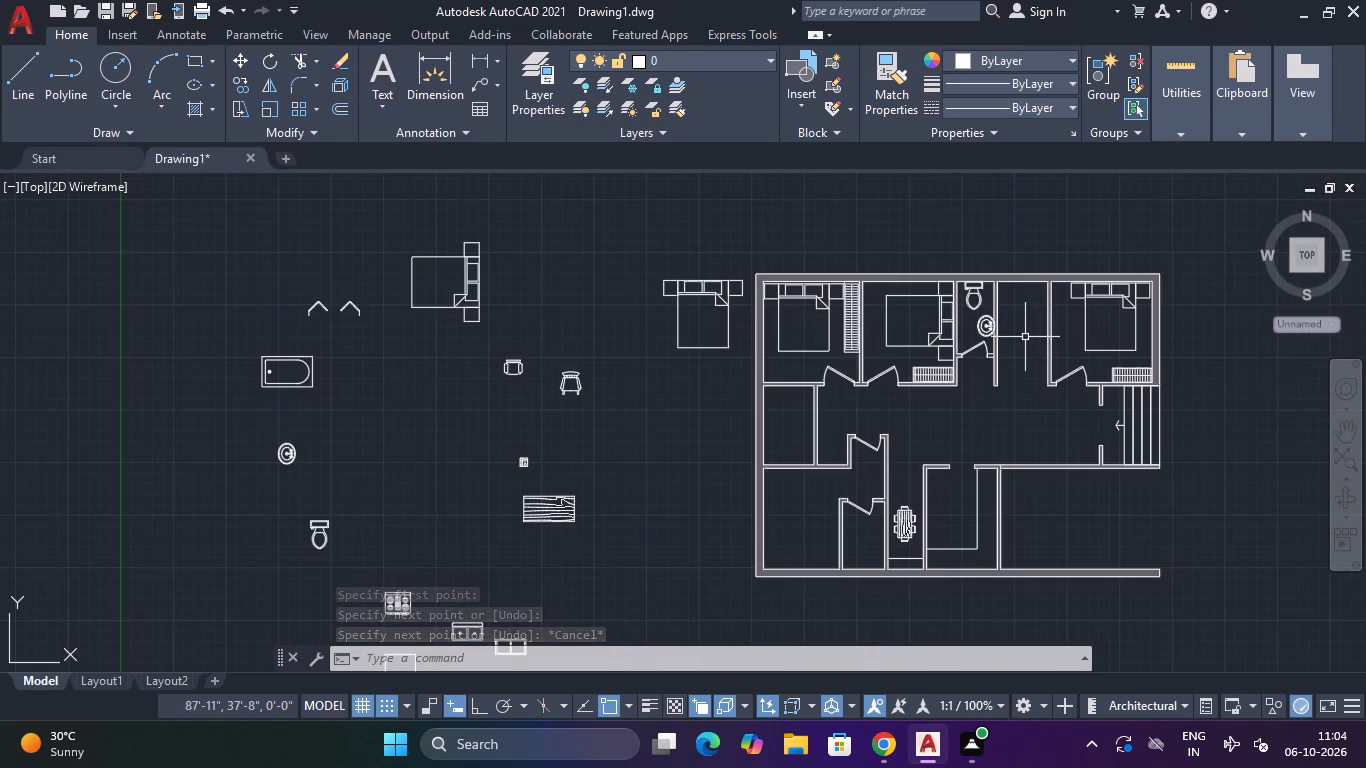
pyautogui.scroll(1, 1025, 337)
pyautogui.moveTo(1025, 337); pyautogui.dragTo(949, 346, button='middle')
pyautogui.scroll(-2, 942, 349)
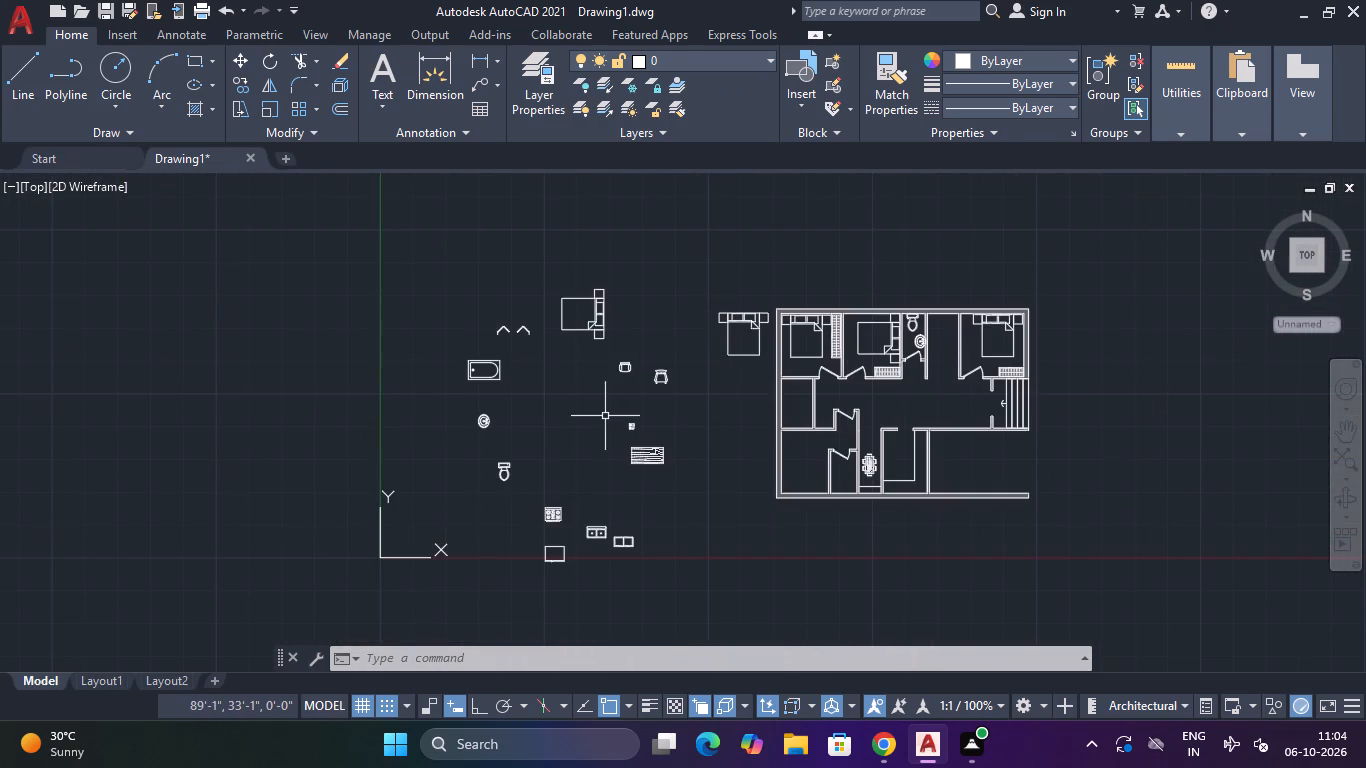
# Open DesignCenter and look through the Kitchens and Home - Space Planner drawings' blocks for further furnishings.
pyautogui.hotkey('ctrl', '2')
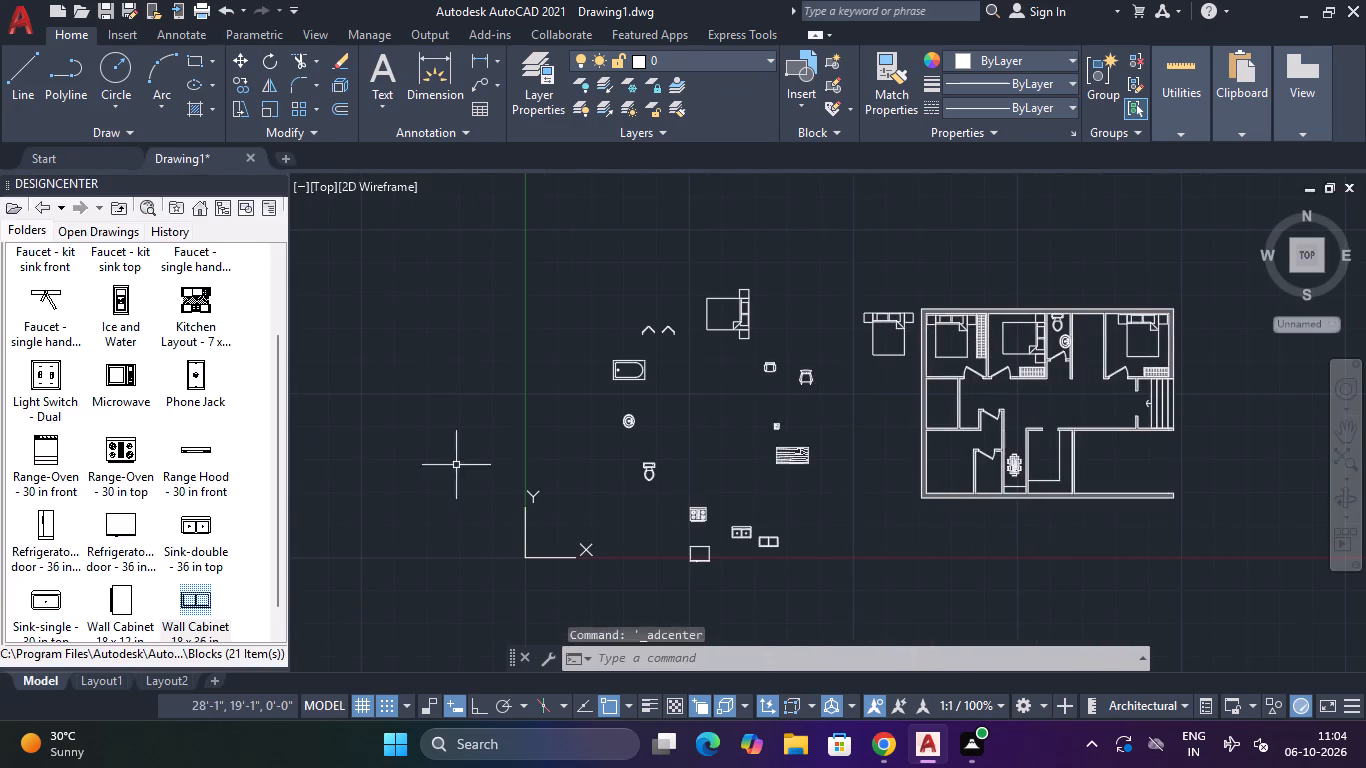
pyautogui.scroll(-3, 130, 345)
pyautogui.scroll(5, 140, 345)
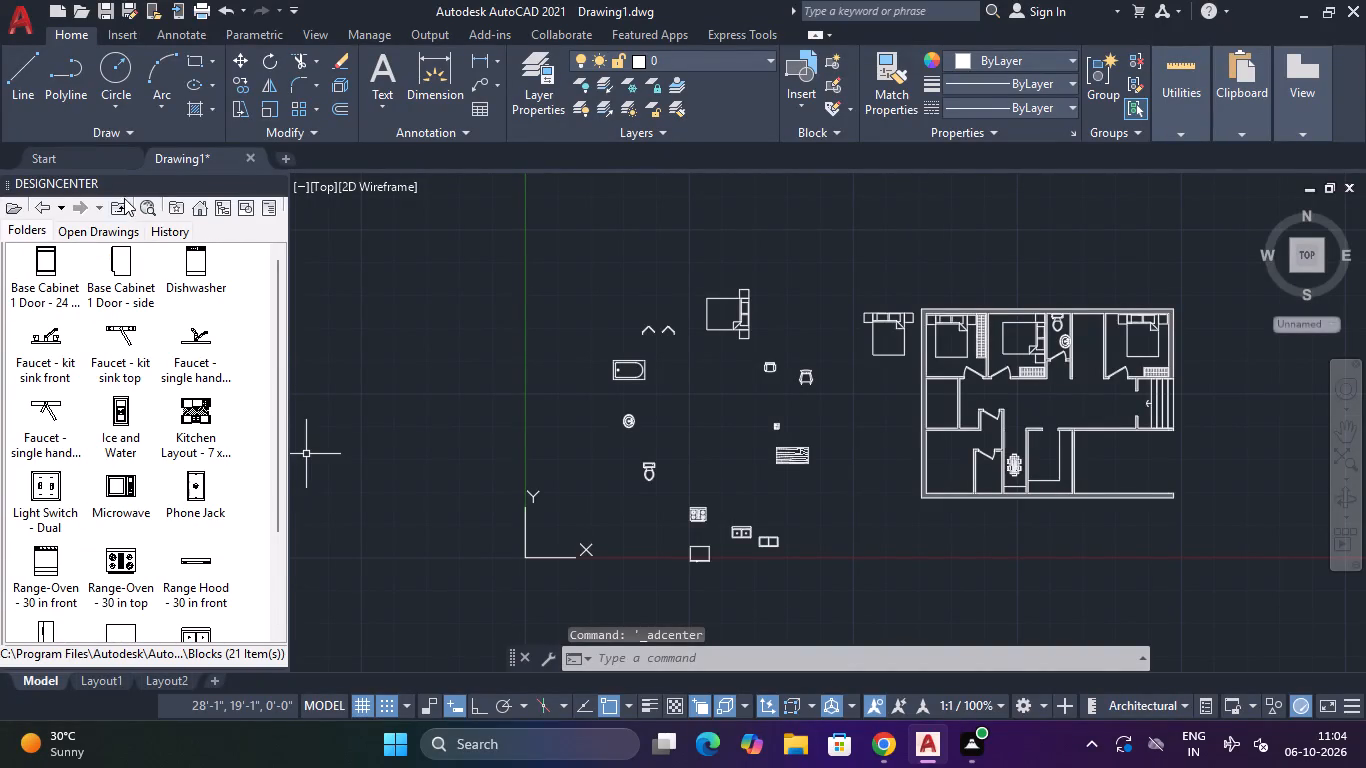
pyautogui.click(119, 207)
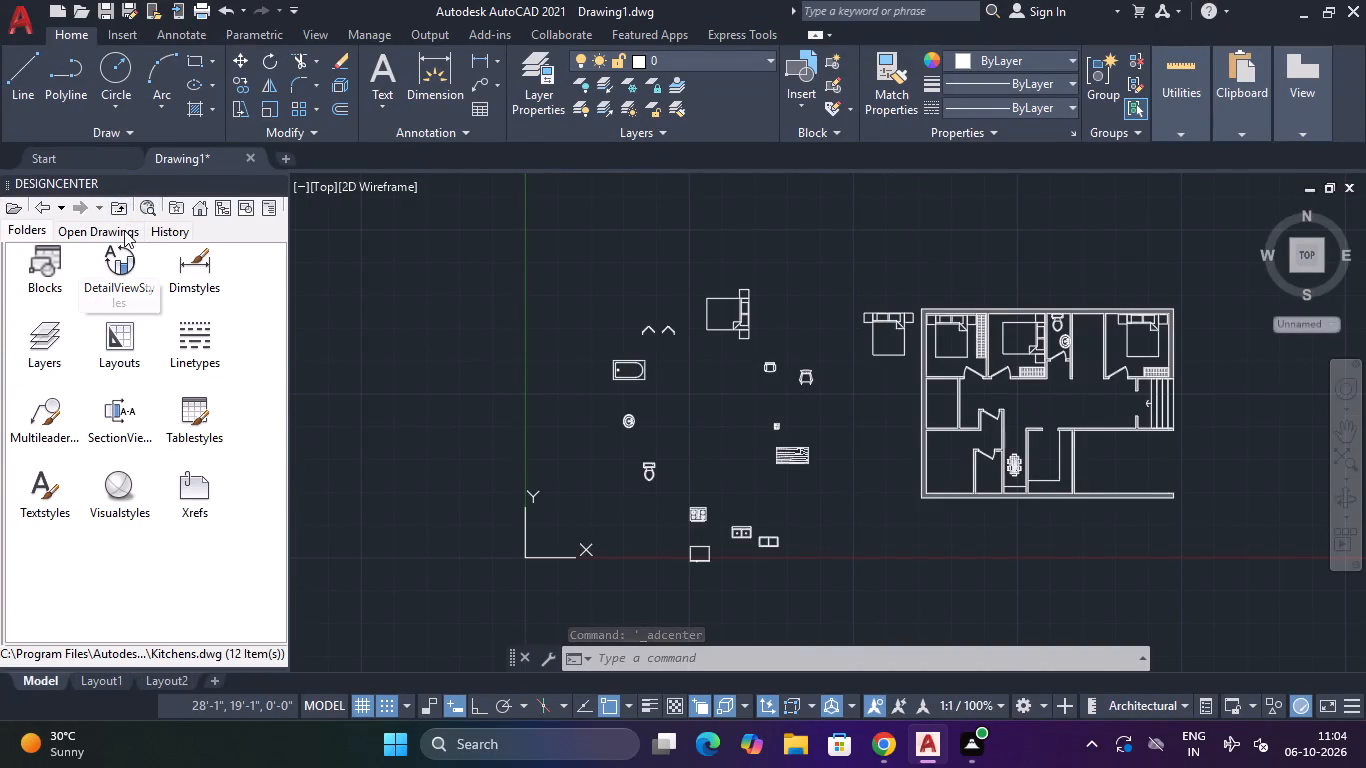
pyautogui.click(117, 211)
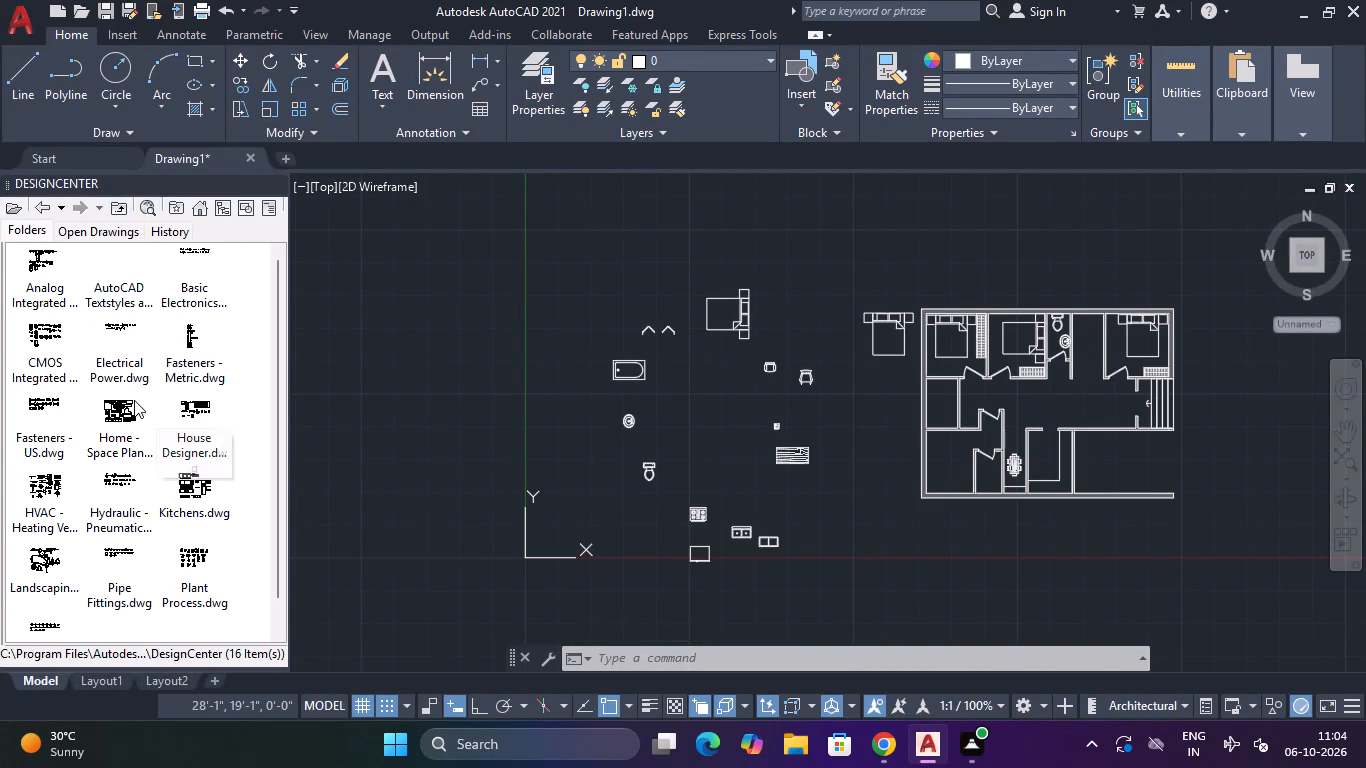
pyautogui.doubleClick(111, 400)
pyautogui.doubleClick(49, 247)
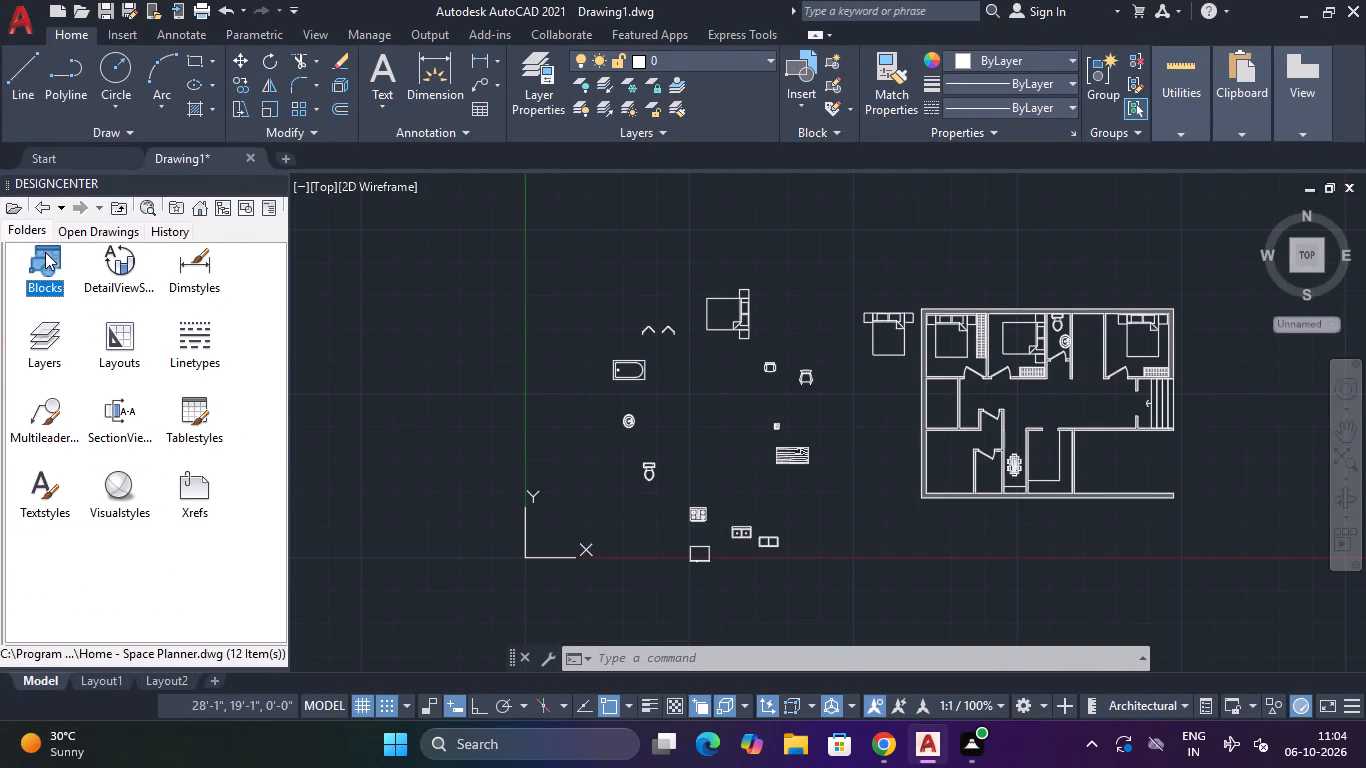
pyautogui.click(38, 272)
pyautogui.click(32, 273)
pyautogui.doubleClick(48, 267)
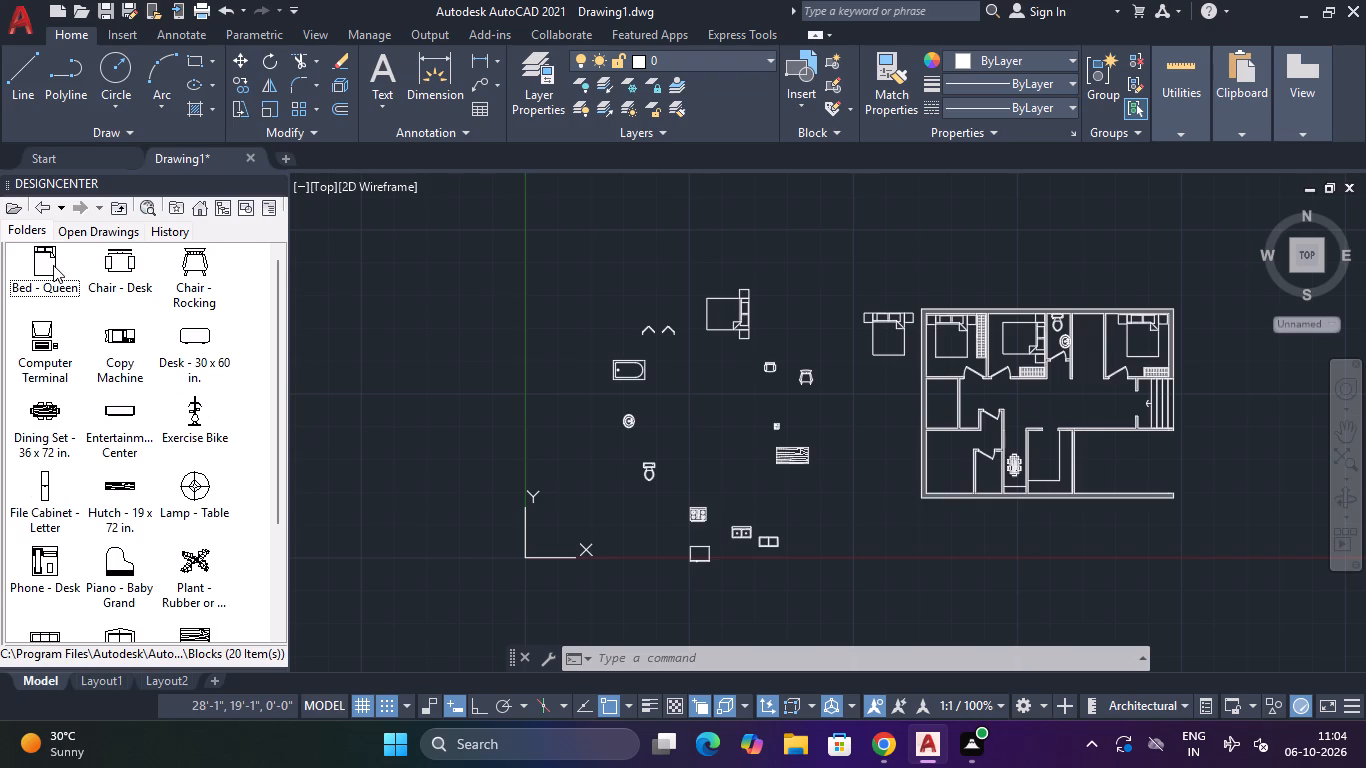
pyautogui.doubleClick(53, 265)
pyautogui.click(1002, 217)
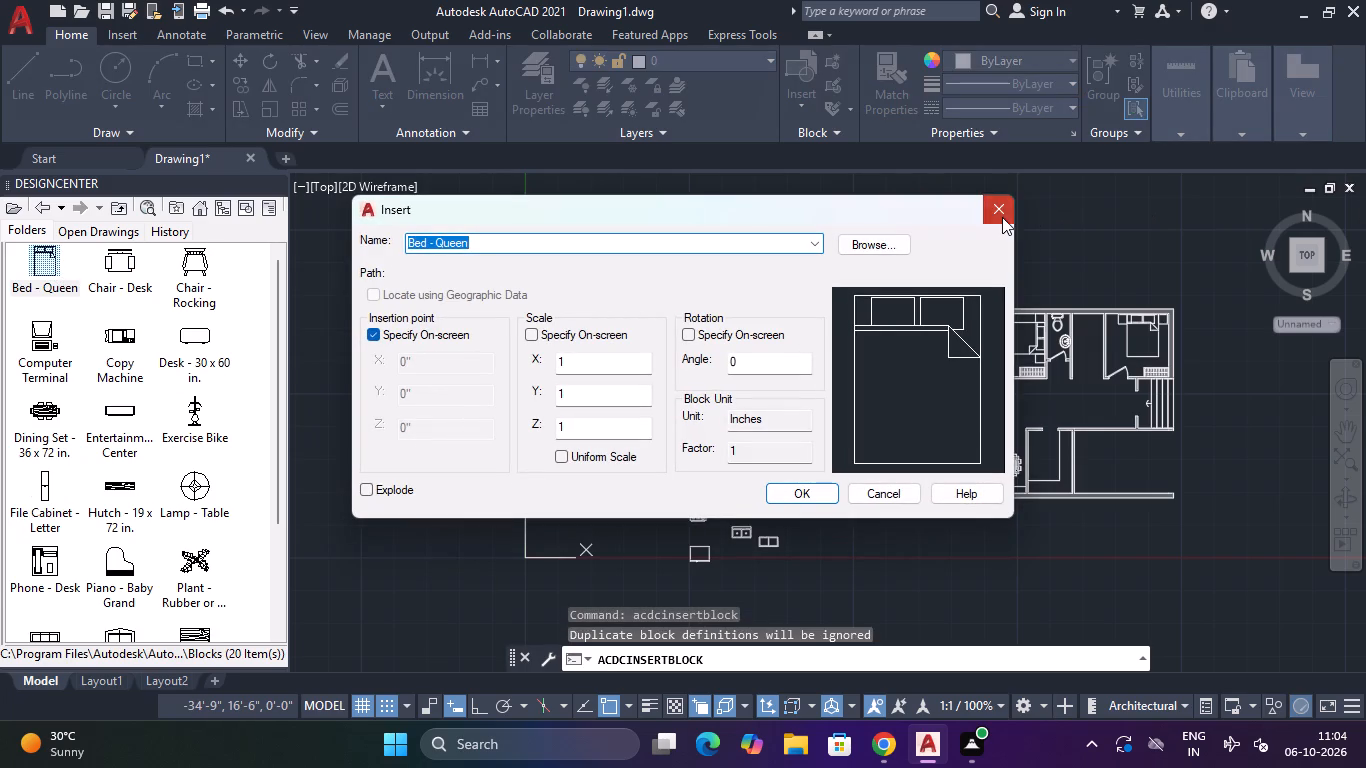
pyautogui.scroll(-4, 203, 330)
pyautogui.scroll(4, 209, 330)
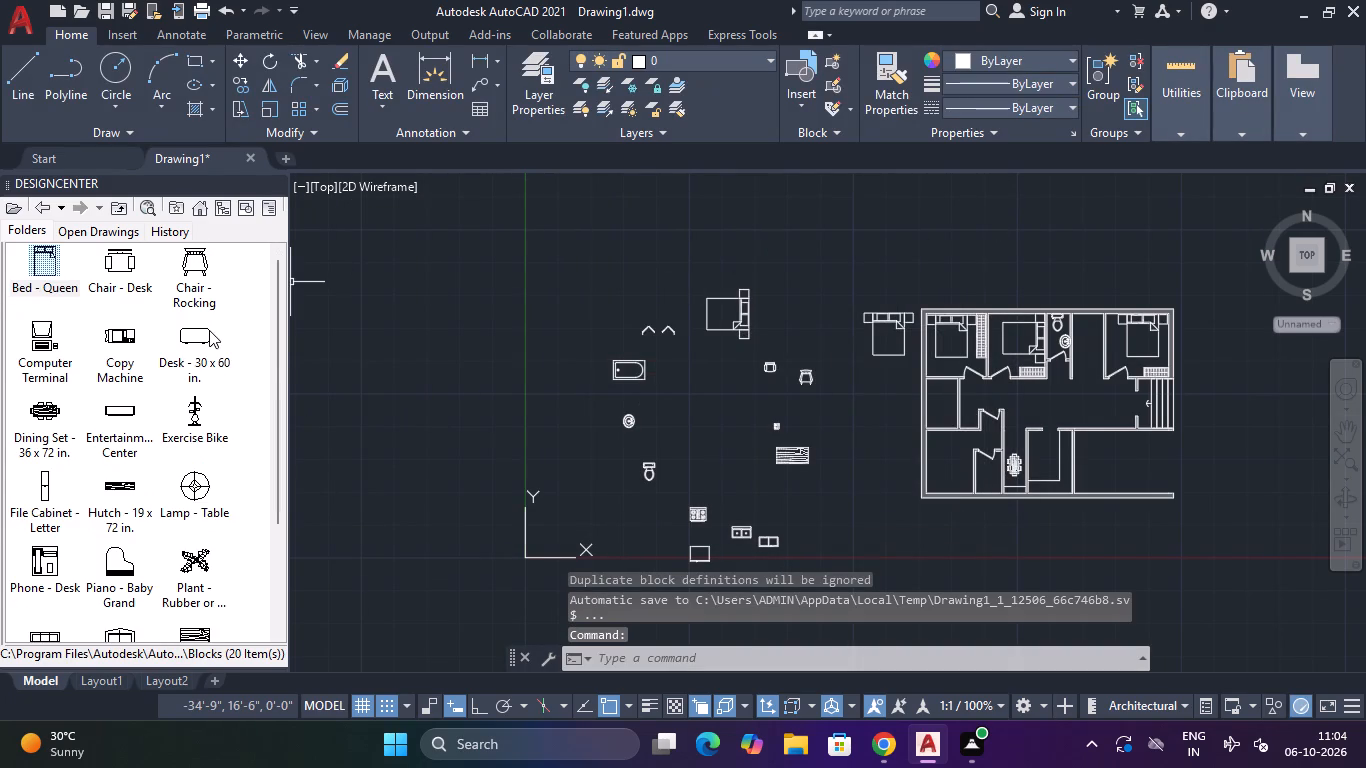
# Look through the blocks of the House Designer drawing in DesignCenter.
pyautogui.click(127, 211)
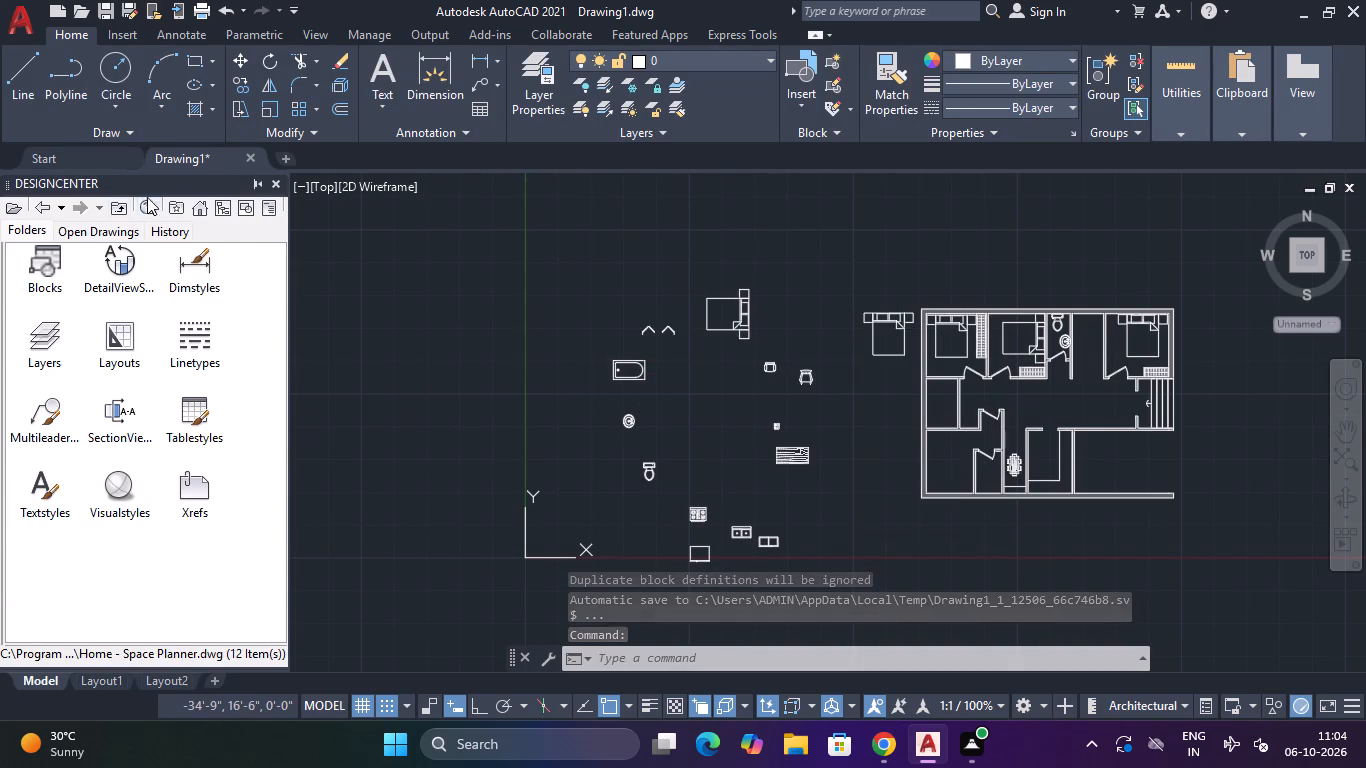
pyautogui.click(121, 217)
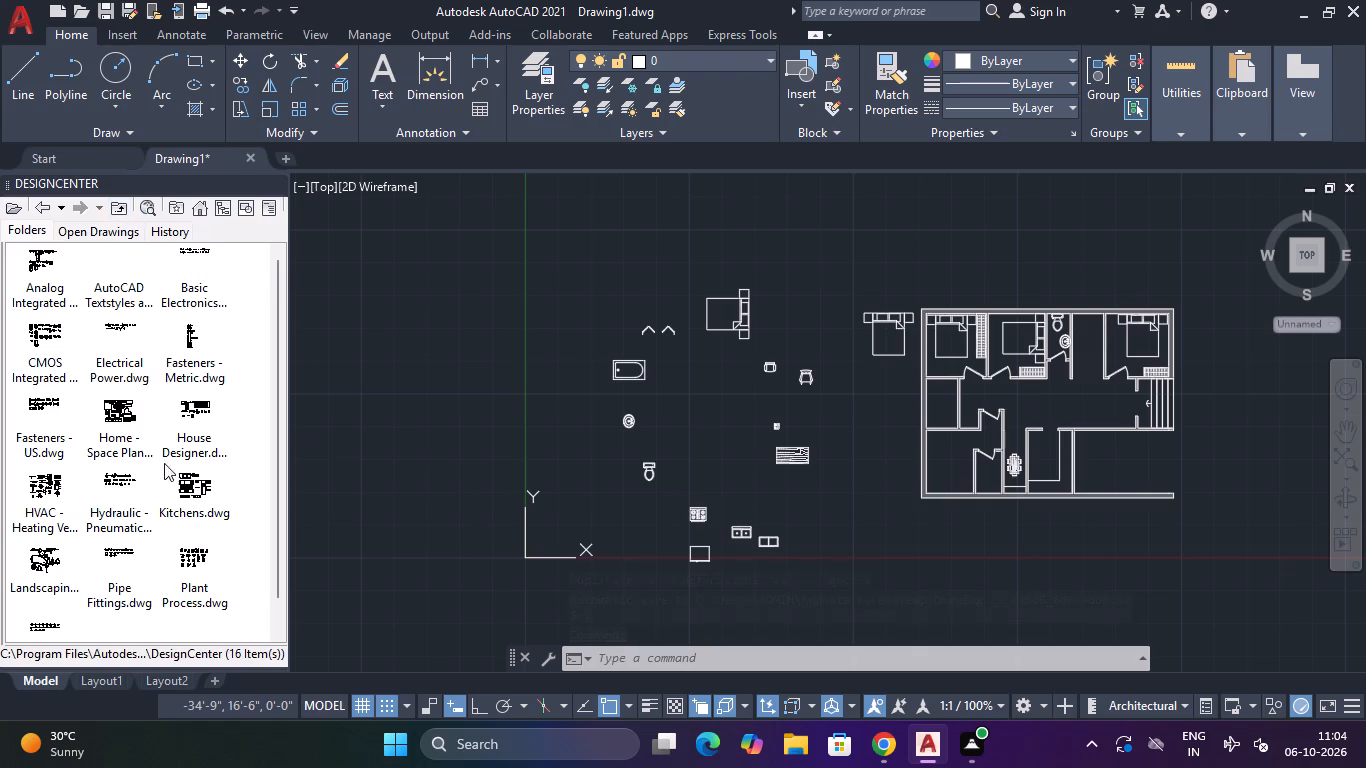
pyautogui.doubleClick(188, 413)
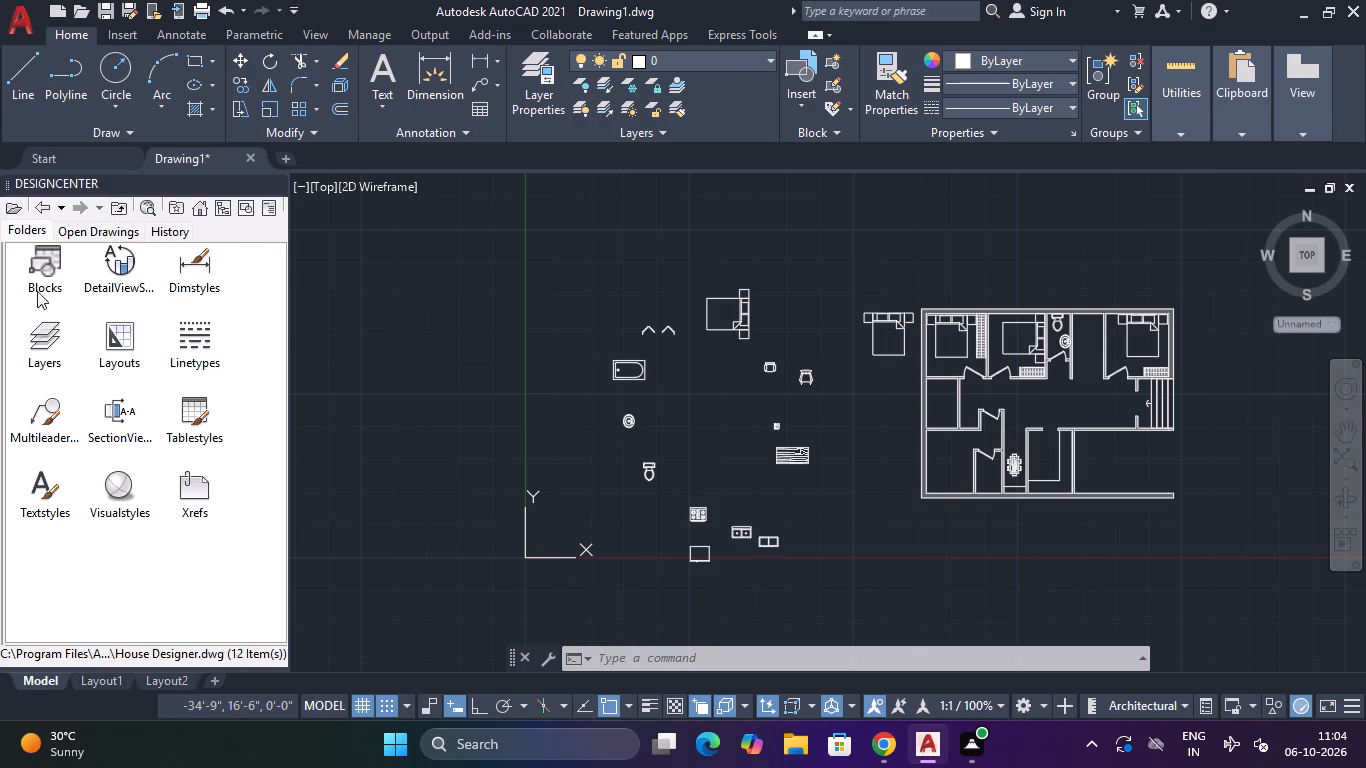
pyautogui.doubleClick(48, 264)
pyautogui.scroll(-5, 170, 352)
pyautogui.scroll(5, 179, 367)
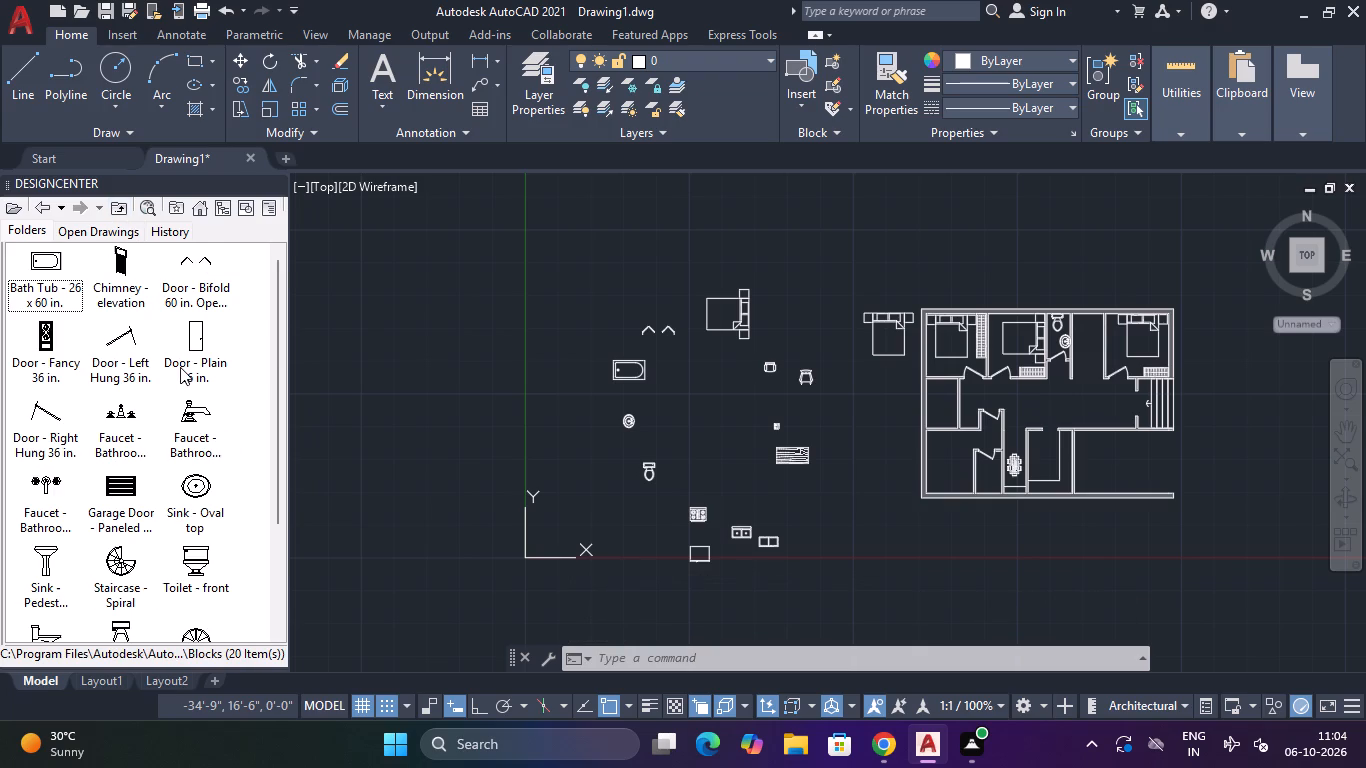
# Look through the blocks of the Kitchens drawing in DesignCenter again.
pyautogui.click(112, 210)
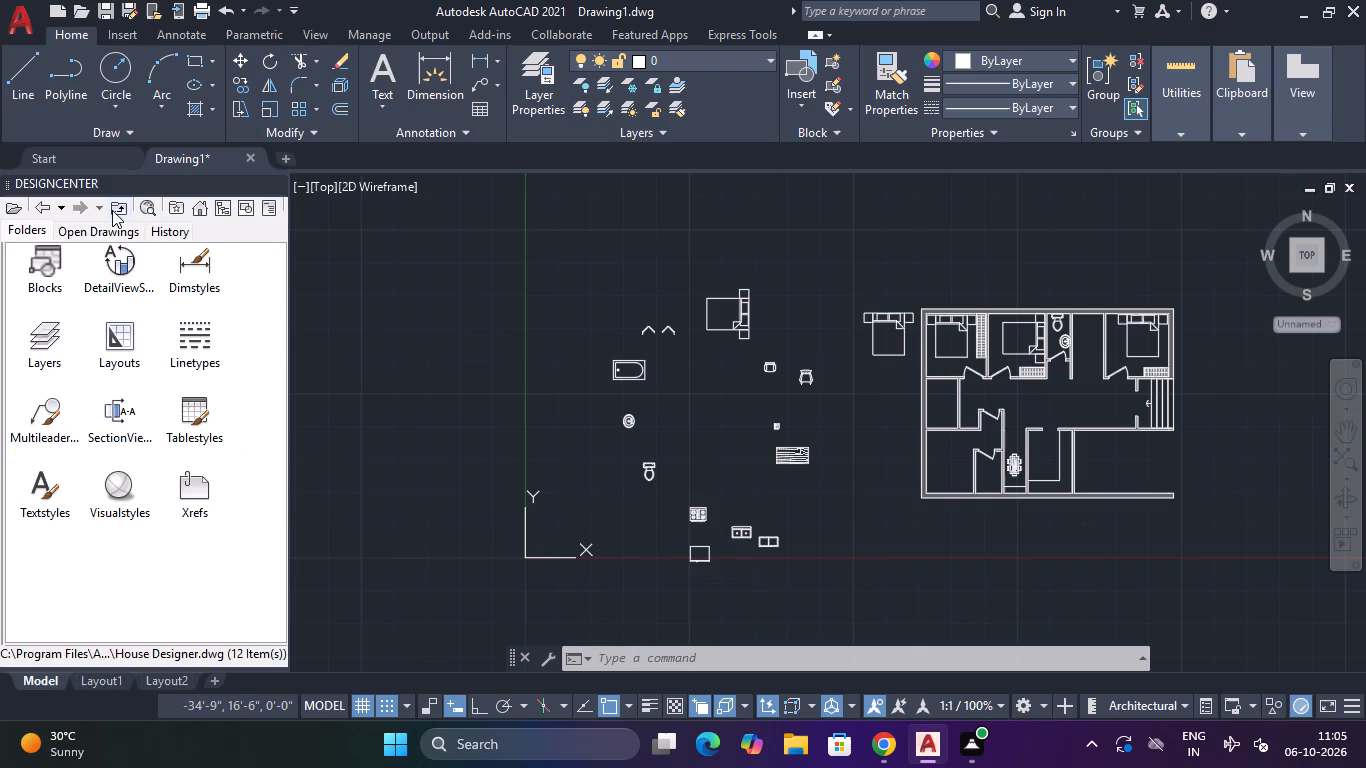
pyautogui.click(112, 210)
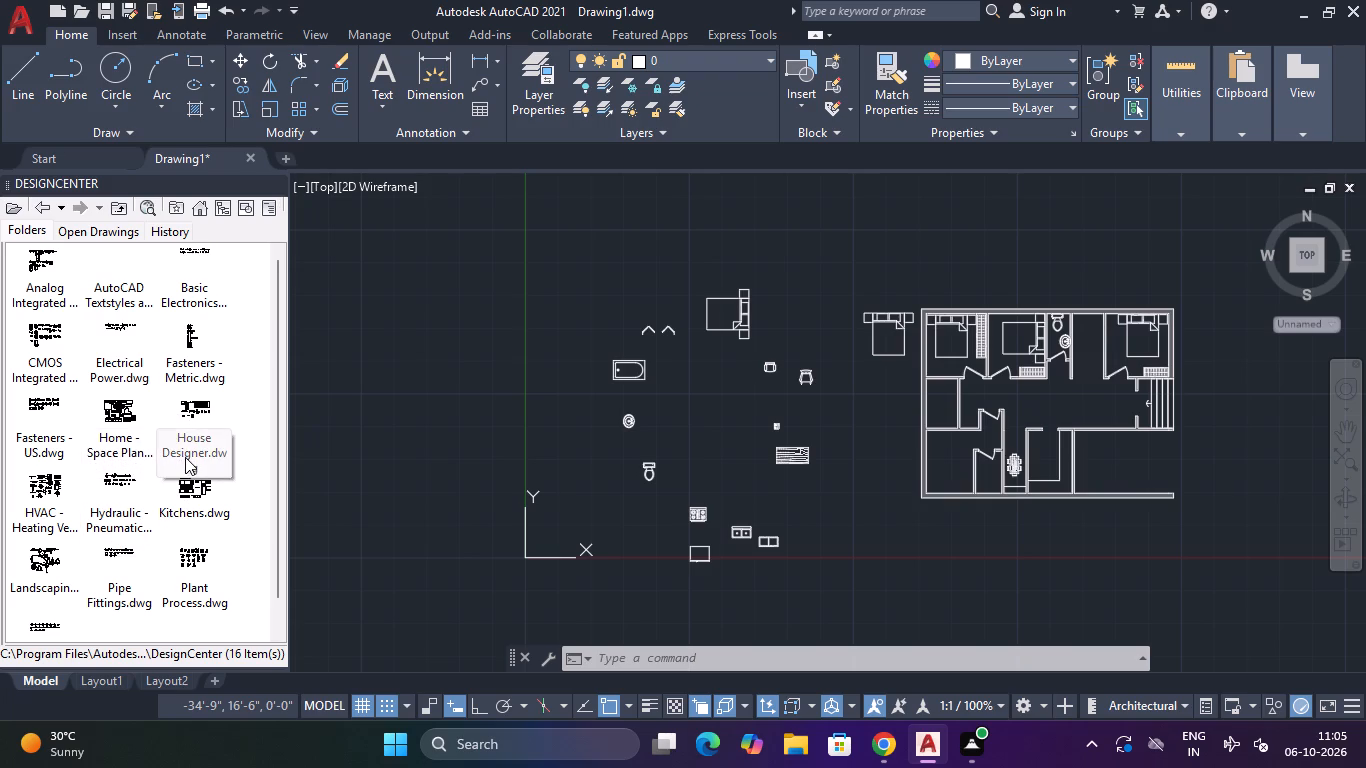
pyautogui.doubleClick(204, 502)
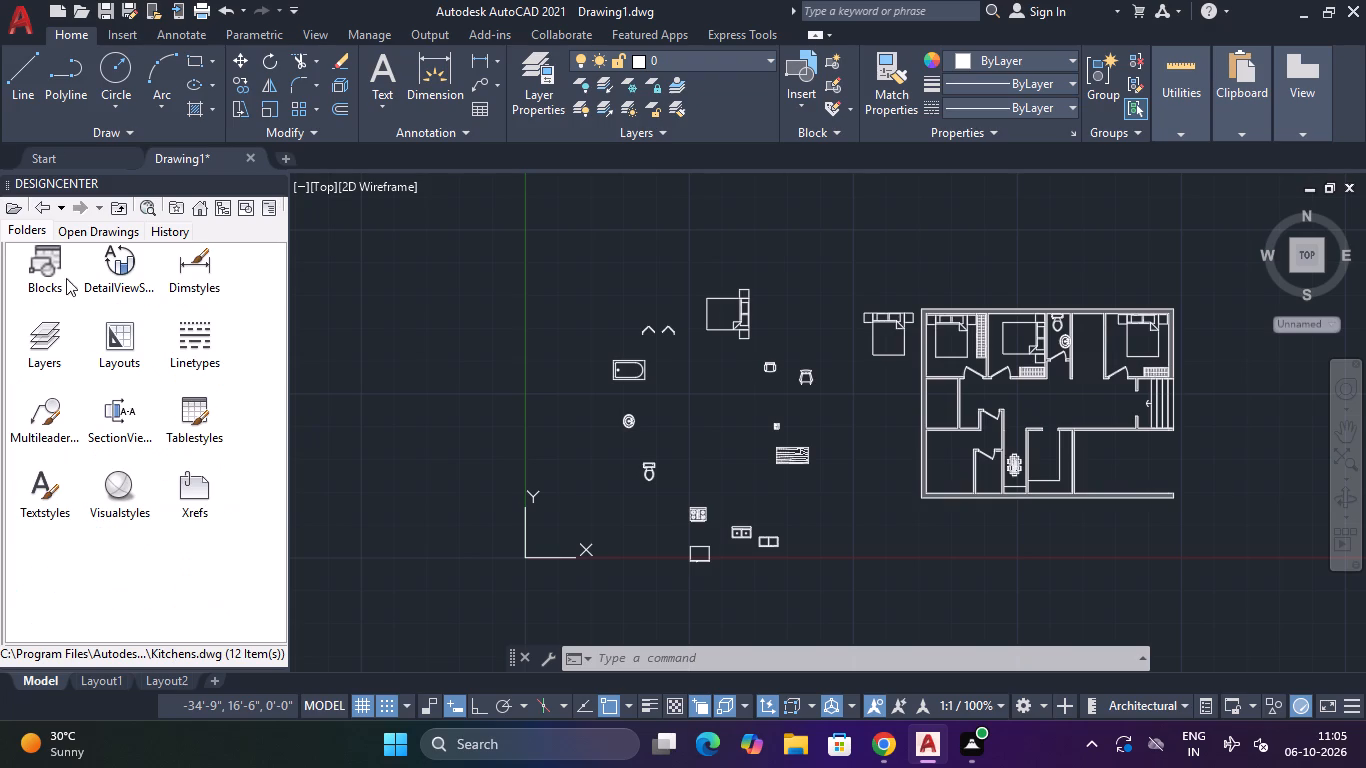
pyautogui.doubleClick(56, 243)
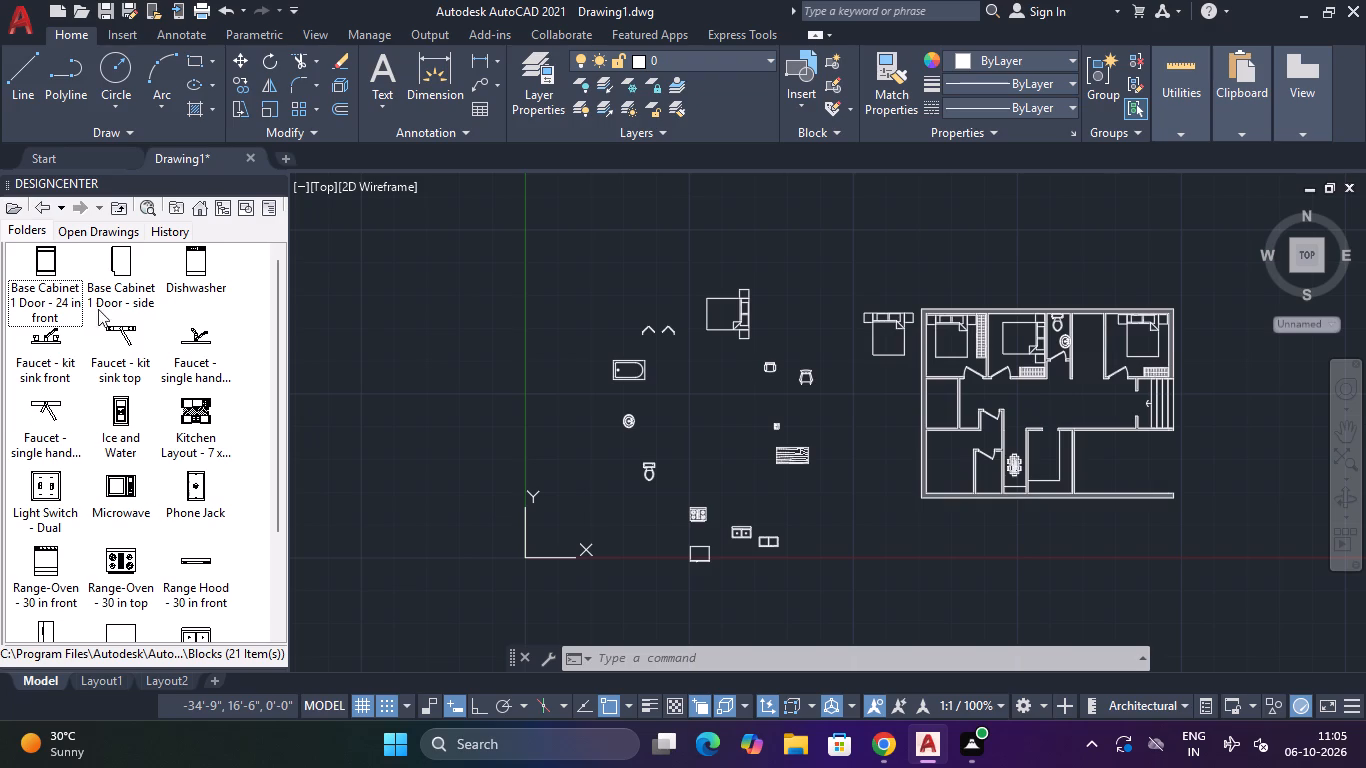
pyautogui.scroll(-5, 119, 323)
pyautogui.scroll(5, 142, 331)
pyautogui.scroll(-4, 151, 327)
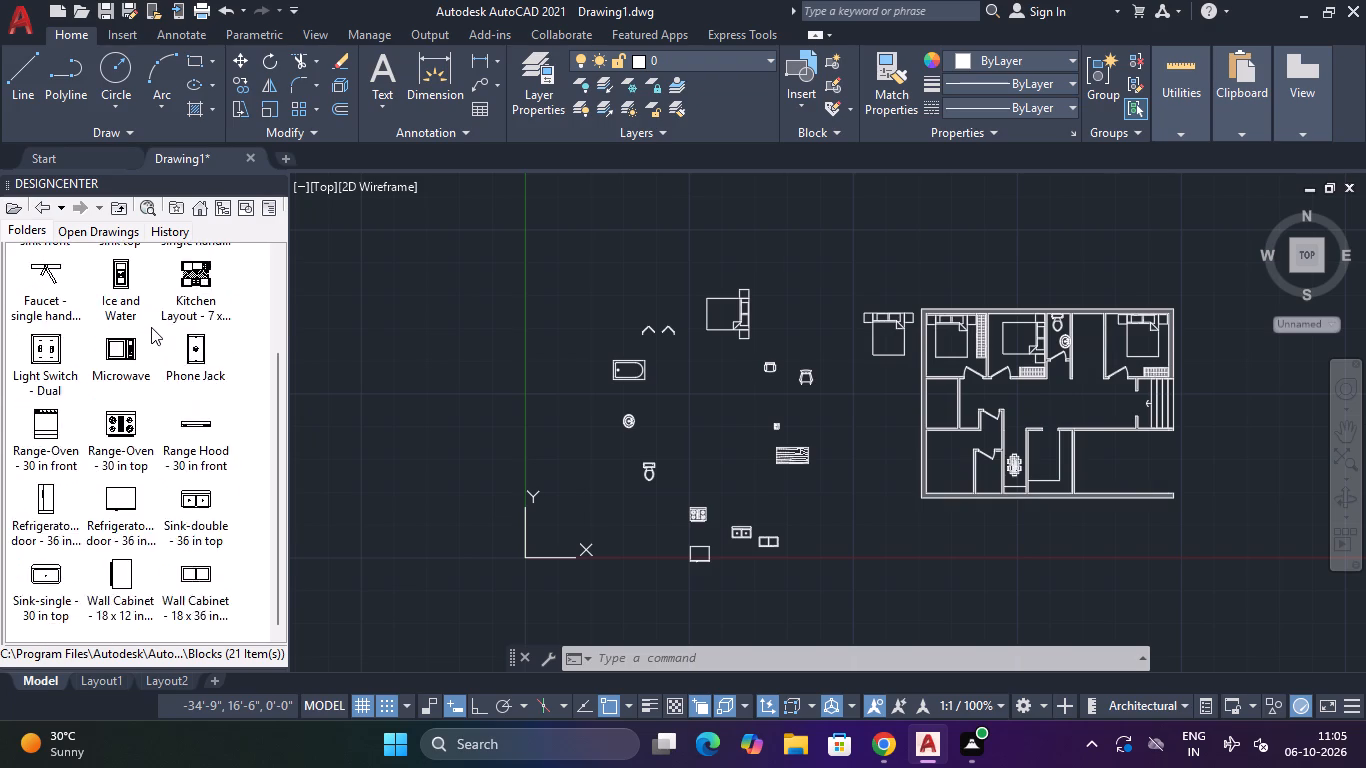
pyautogui.scroll(5, 152, 326)
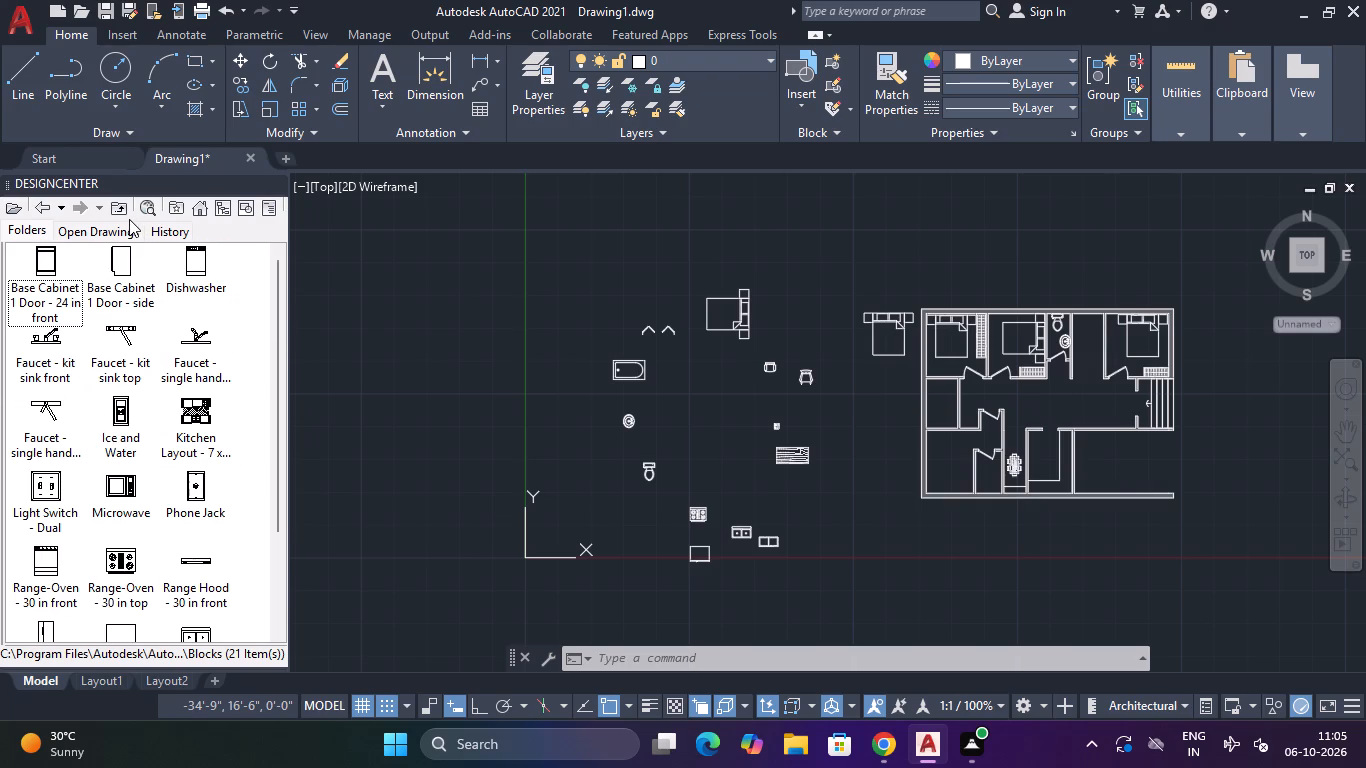
# Look through the blocks of the Fasteners - US drawing in DesignCenter.
pyautogui.click(124, 218)
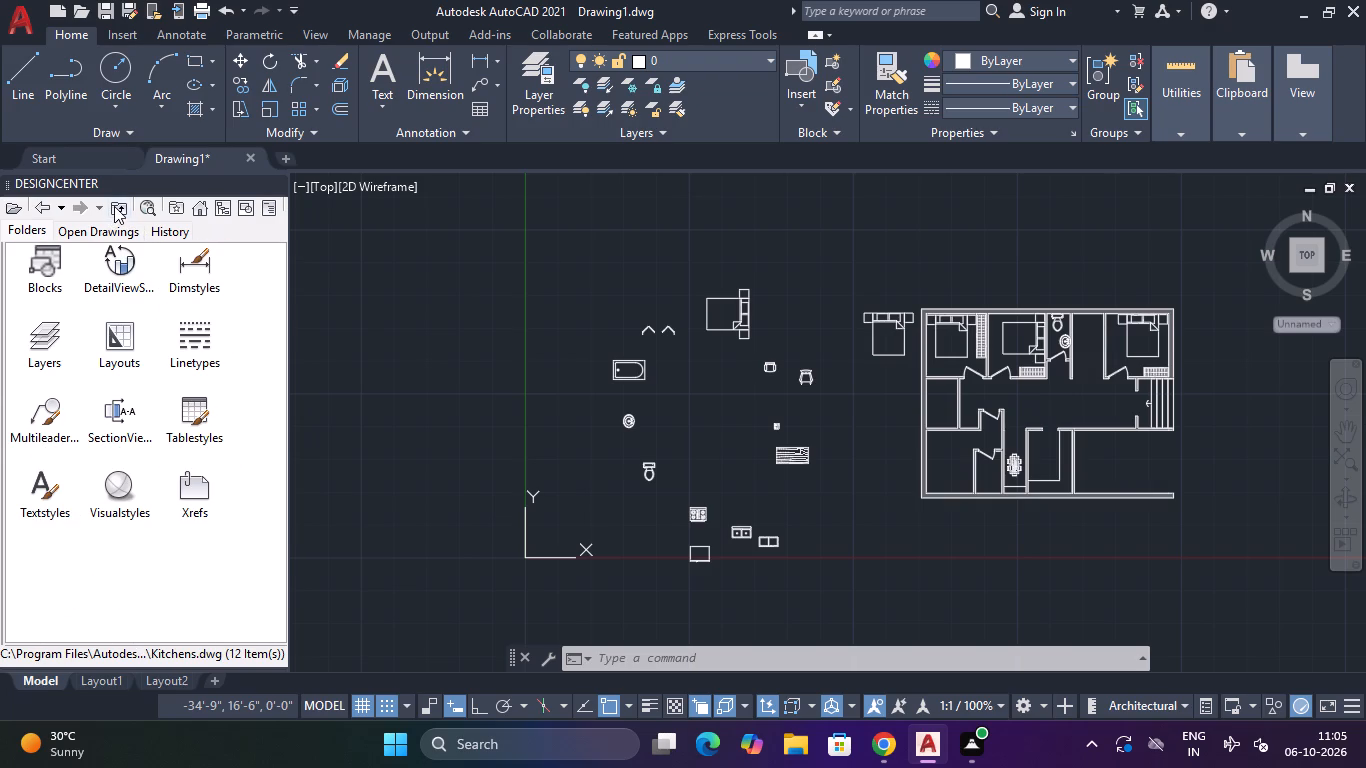
pyautogui.click(114, 206)
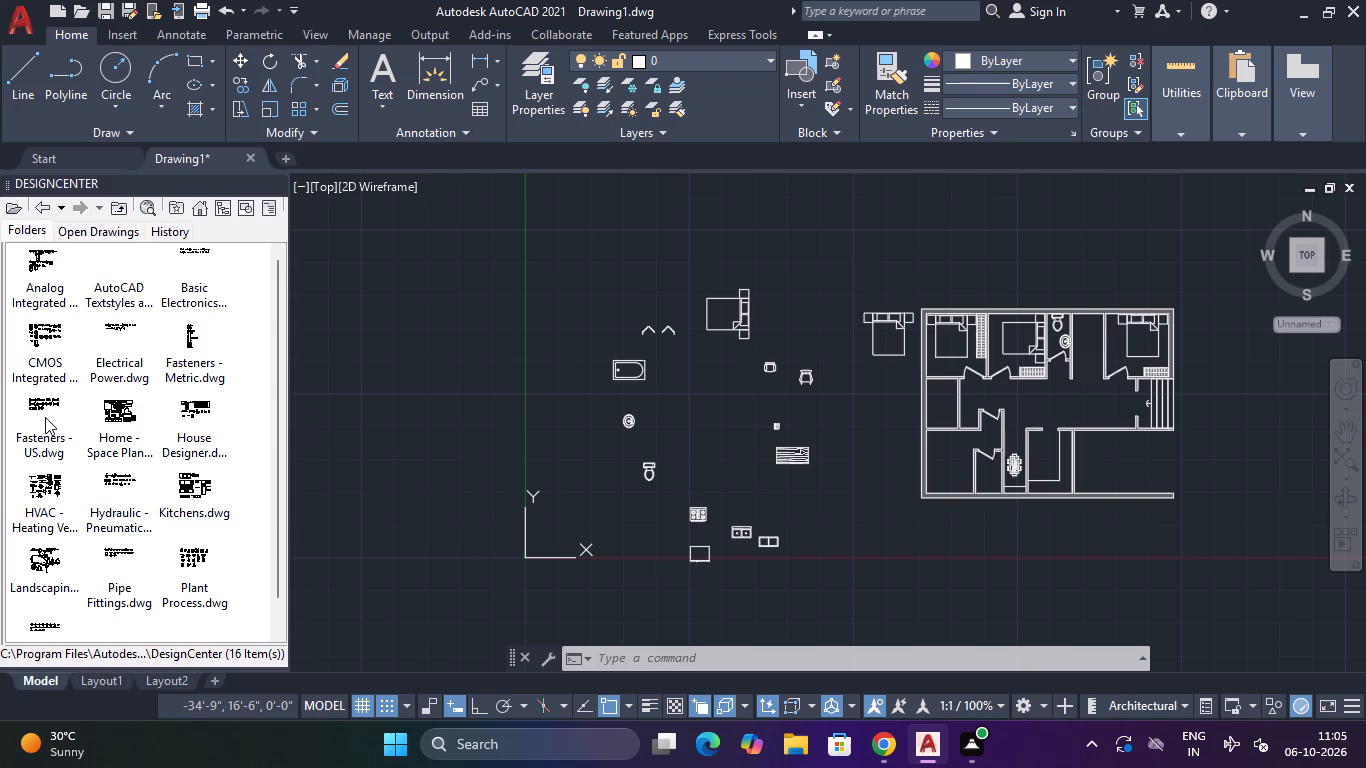
pyautogui.click(45, 417)
pyautogui.click(45, 417)
pyautogui.doubleClick(56, 270)
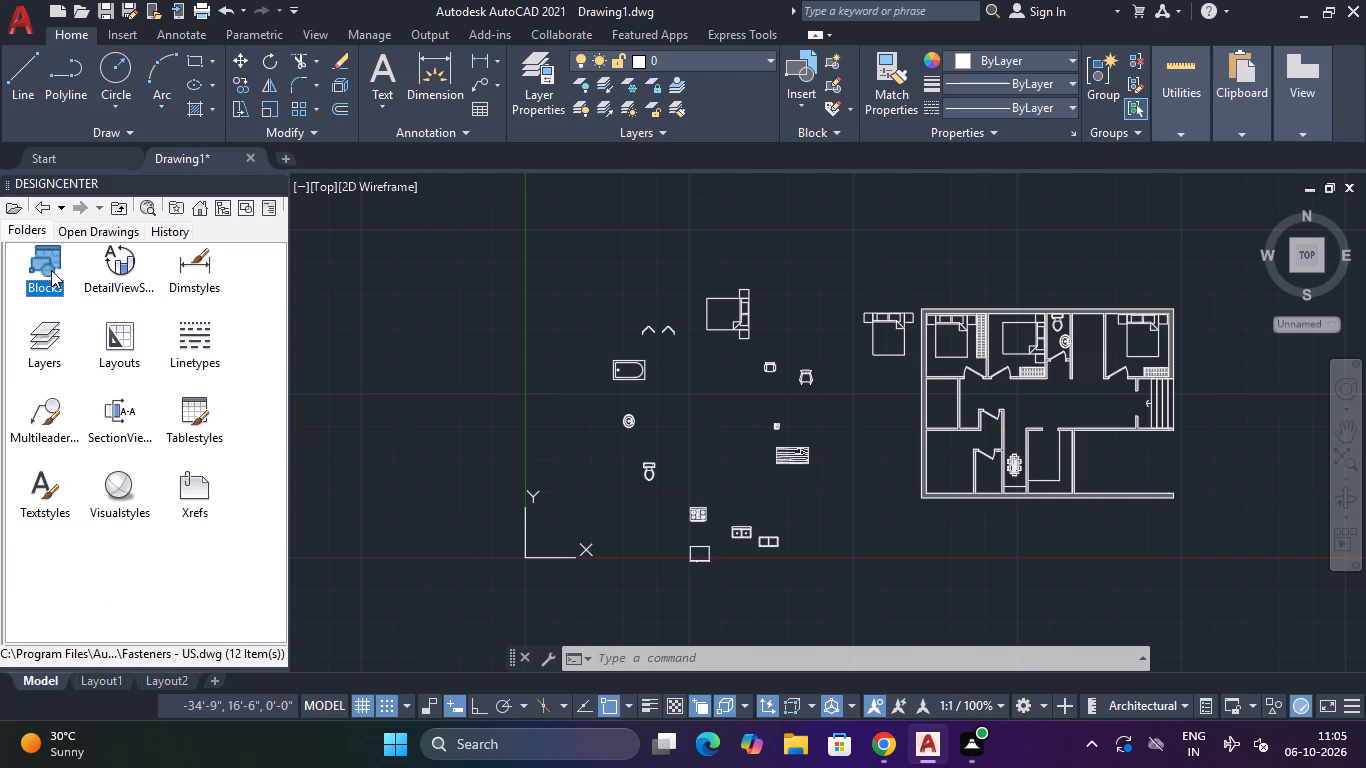
pyautogui.doubleClick(51, 270)
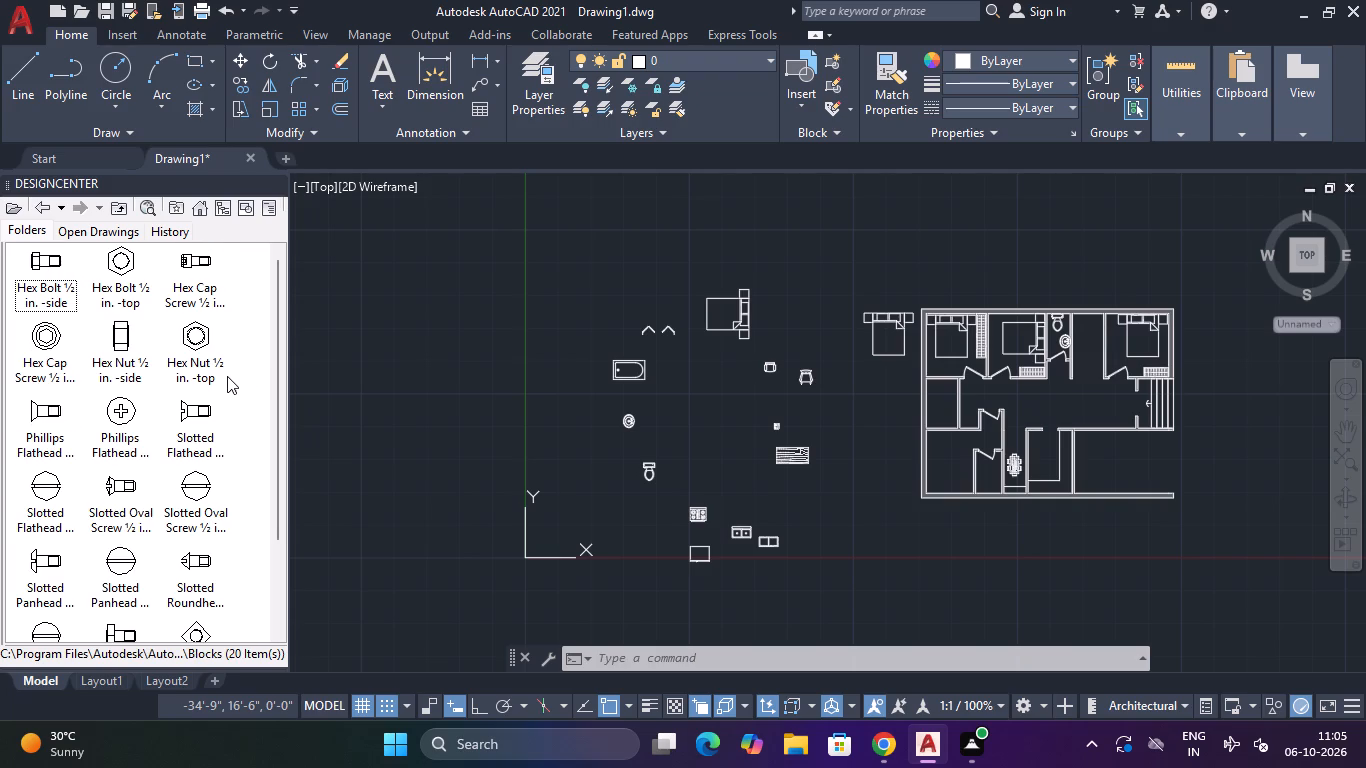
pyautogui.scroll(-3, 223, 380)
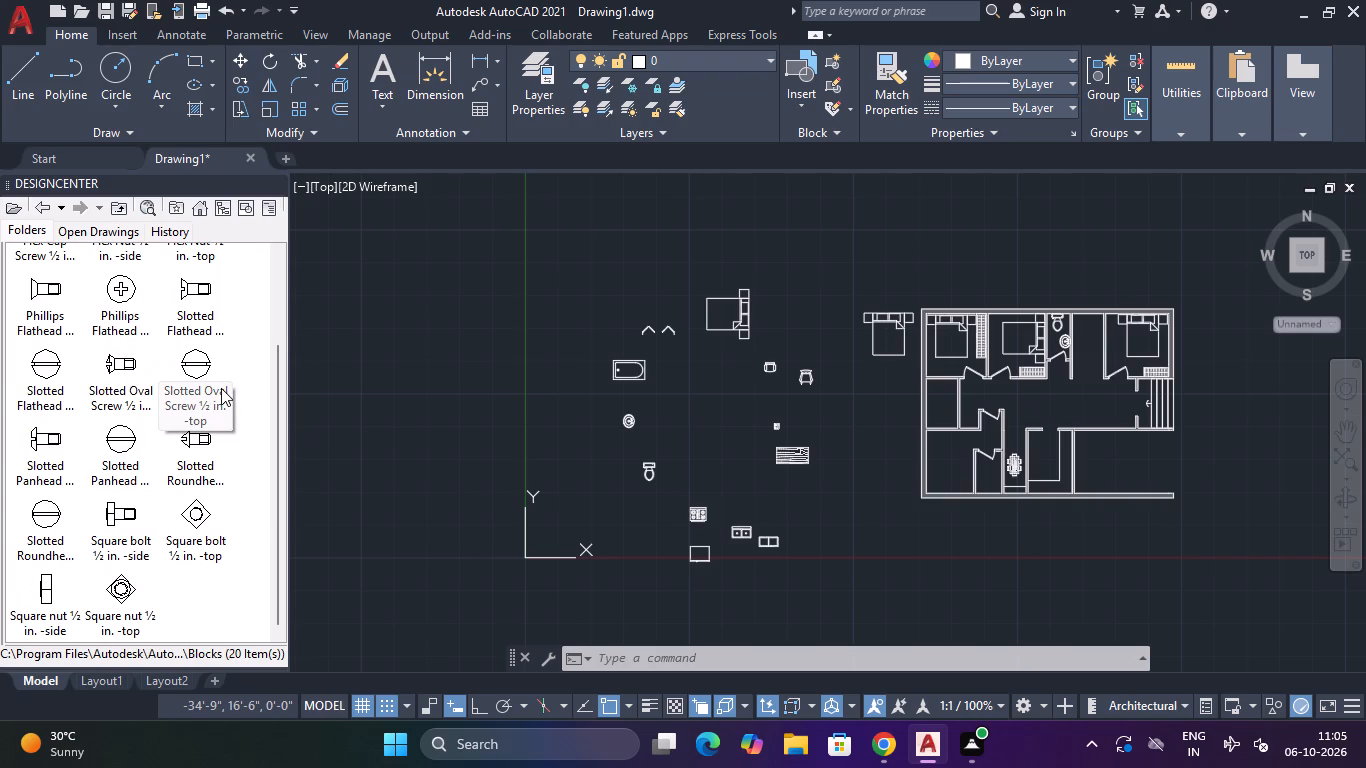
# Return from the Fasteners - US blocks to the DesignCenter sample folder and look through its list of drawings.
pyautogui.click(122, 205)
pyautogui.doubleClick(40, 272)
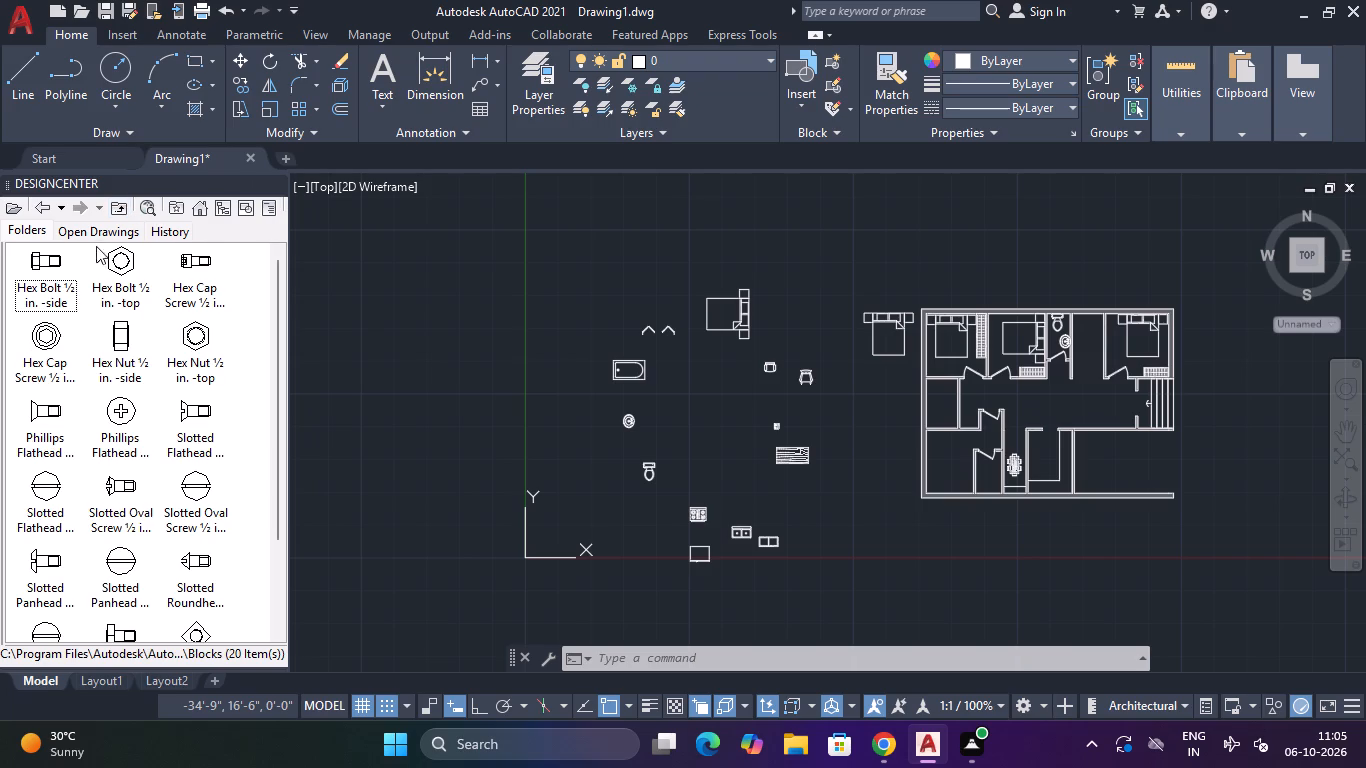
pyautogui.doubleClick(123, 207)
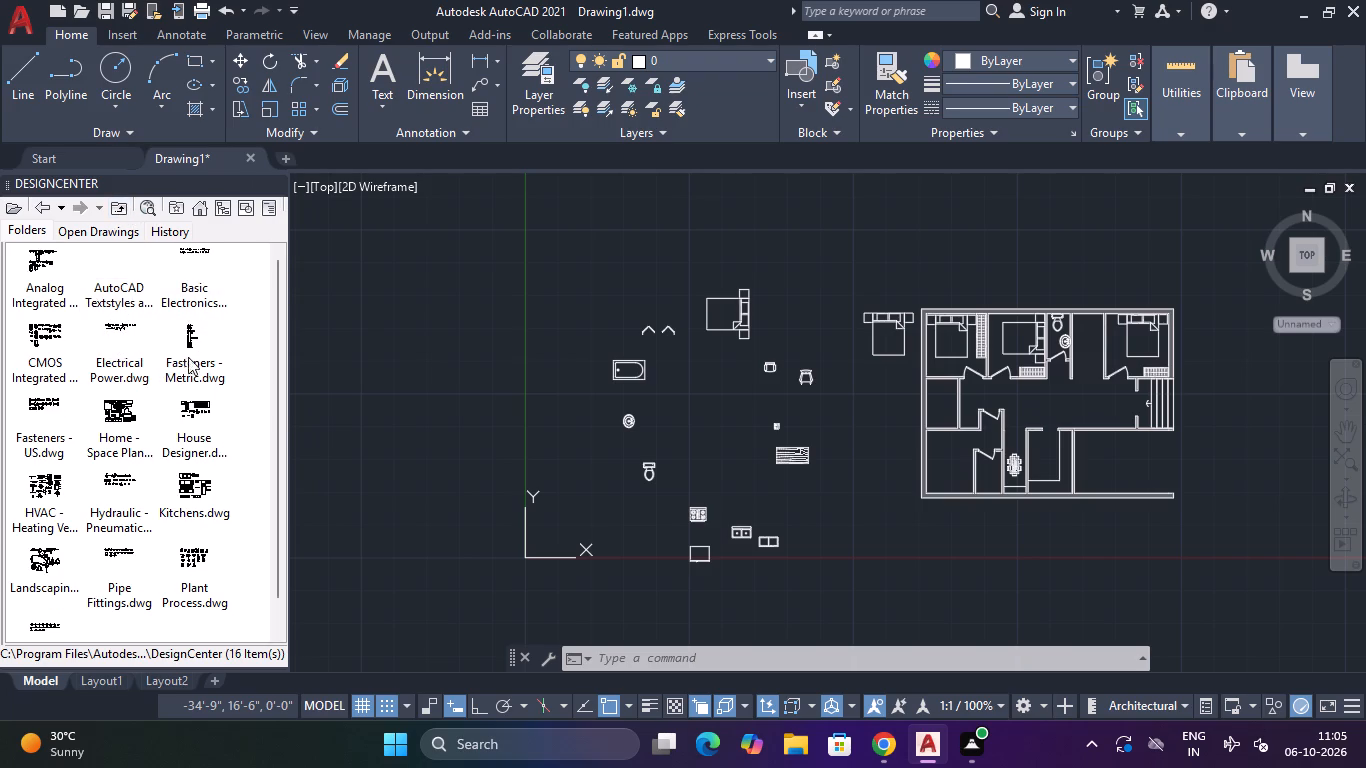
pyautogui.scroll(-1, 196, 374)
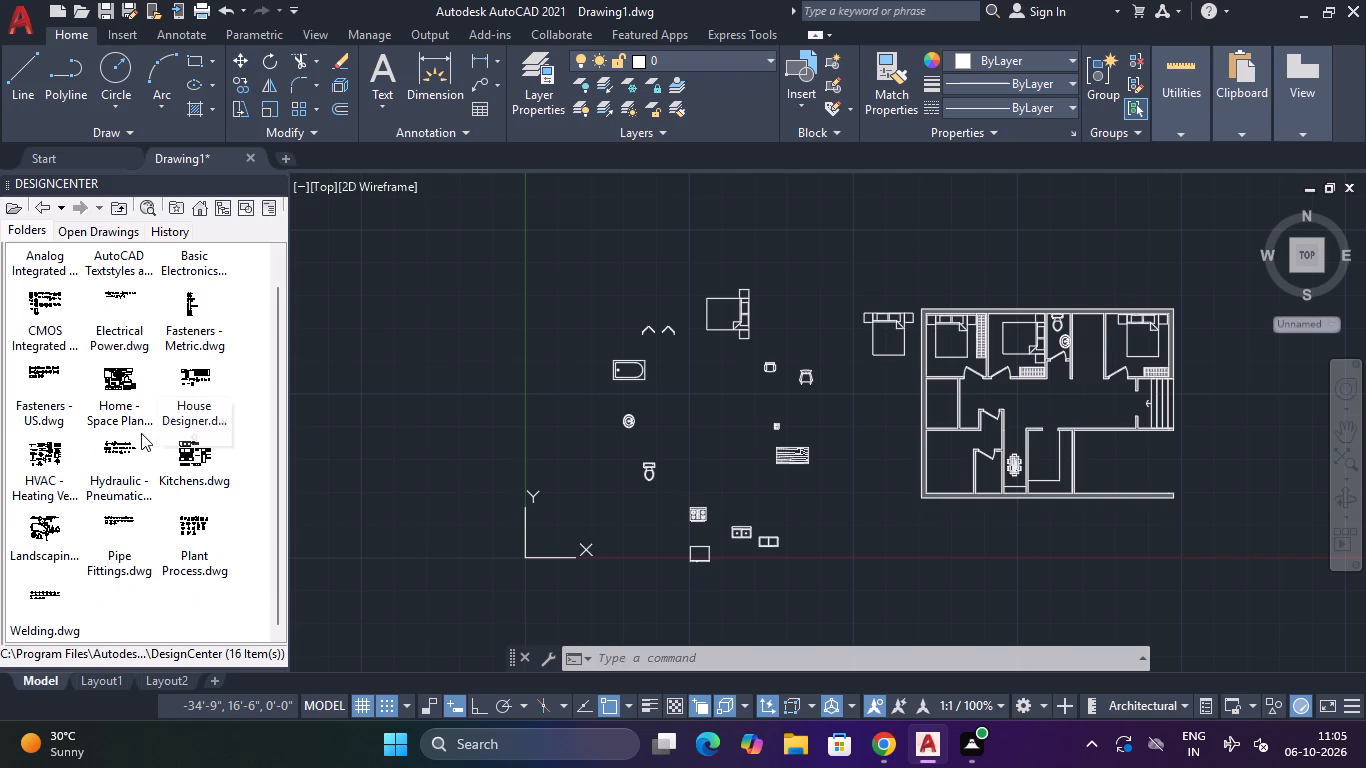
pyautogui.scroll(-4, 129, 545)
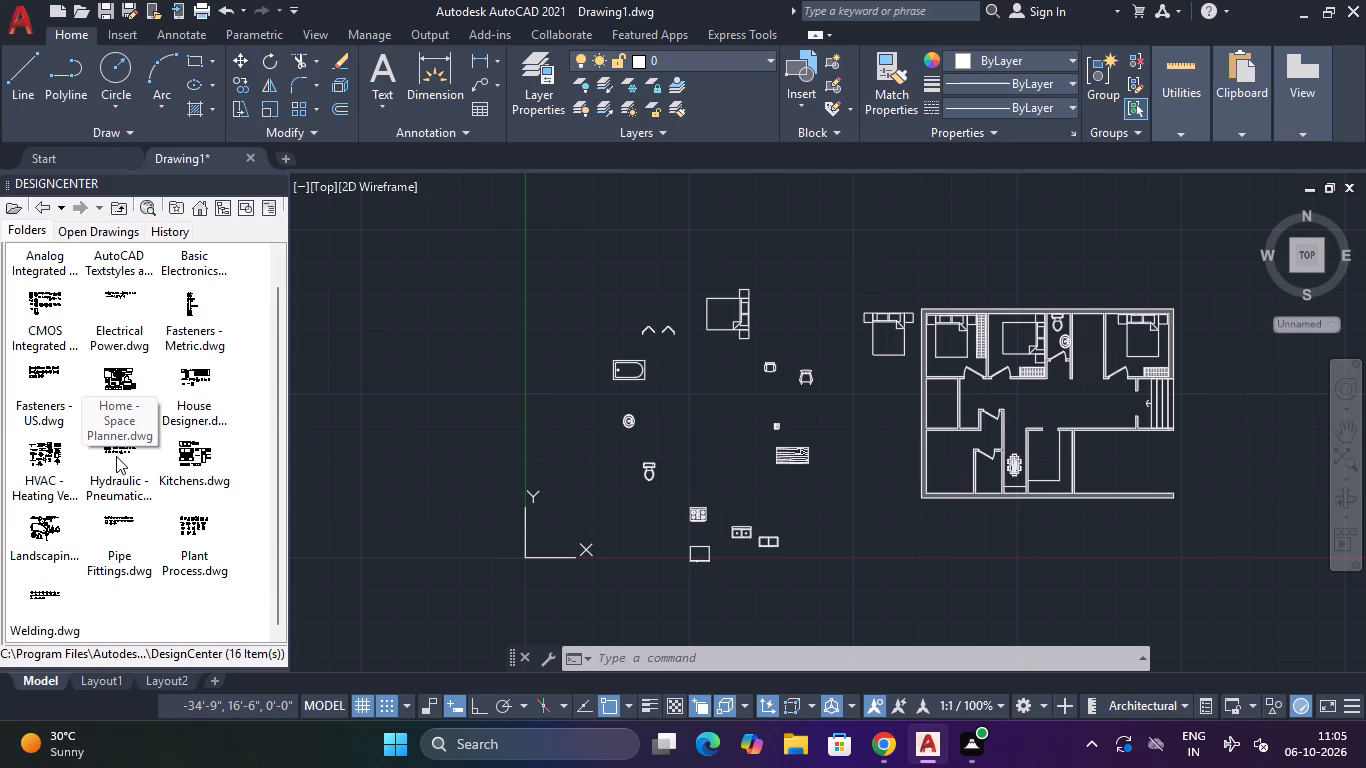
# Insert the two Sofa - Roundback blocks from the Home - Space Planner drawing beside the loose furniture, and close DesignCenter.
pyautogui.click(125, 379)
pyautogui.click(108, 378)
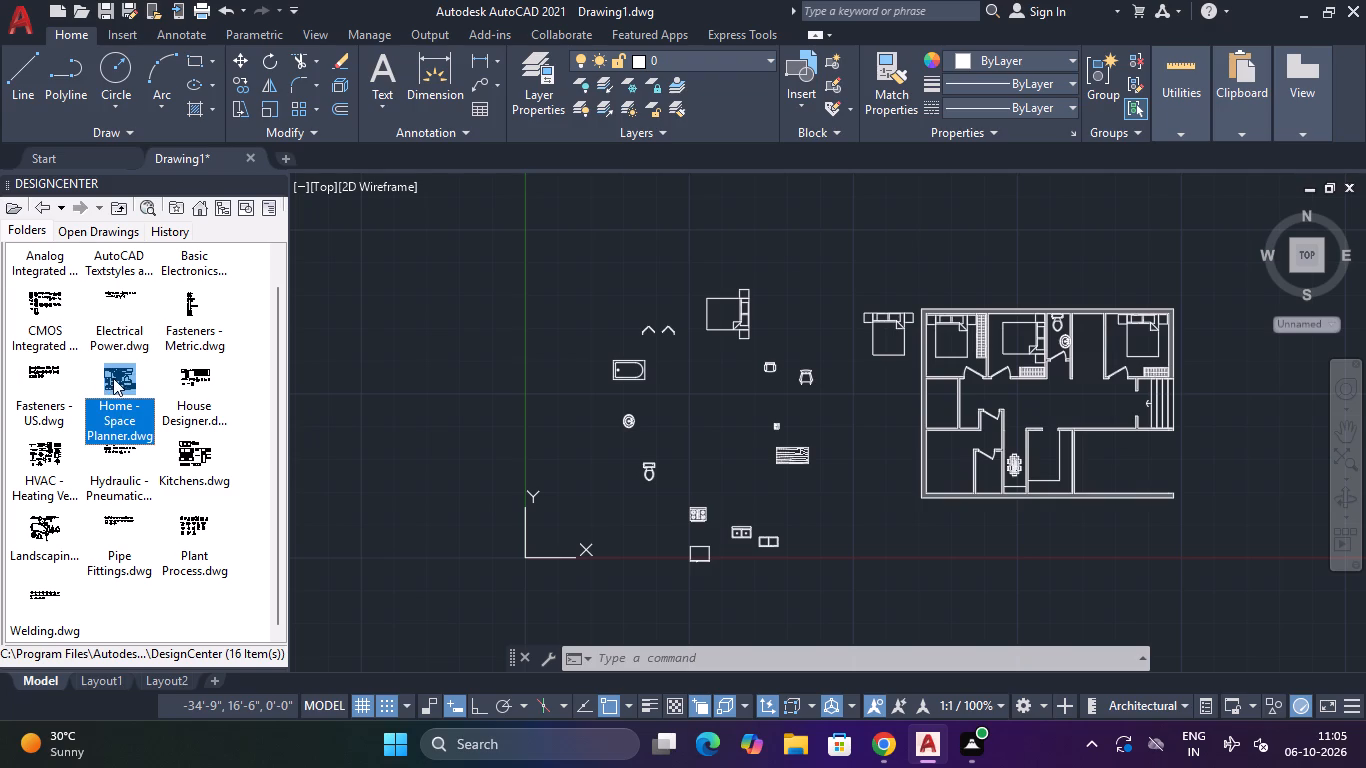
pyautogui.doubleClick(116, 379)
pyautogui.doubleClick(52, 269)
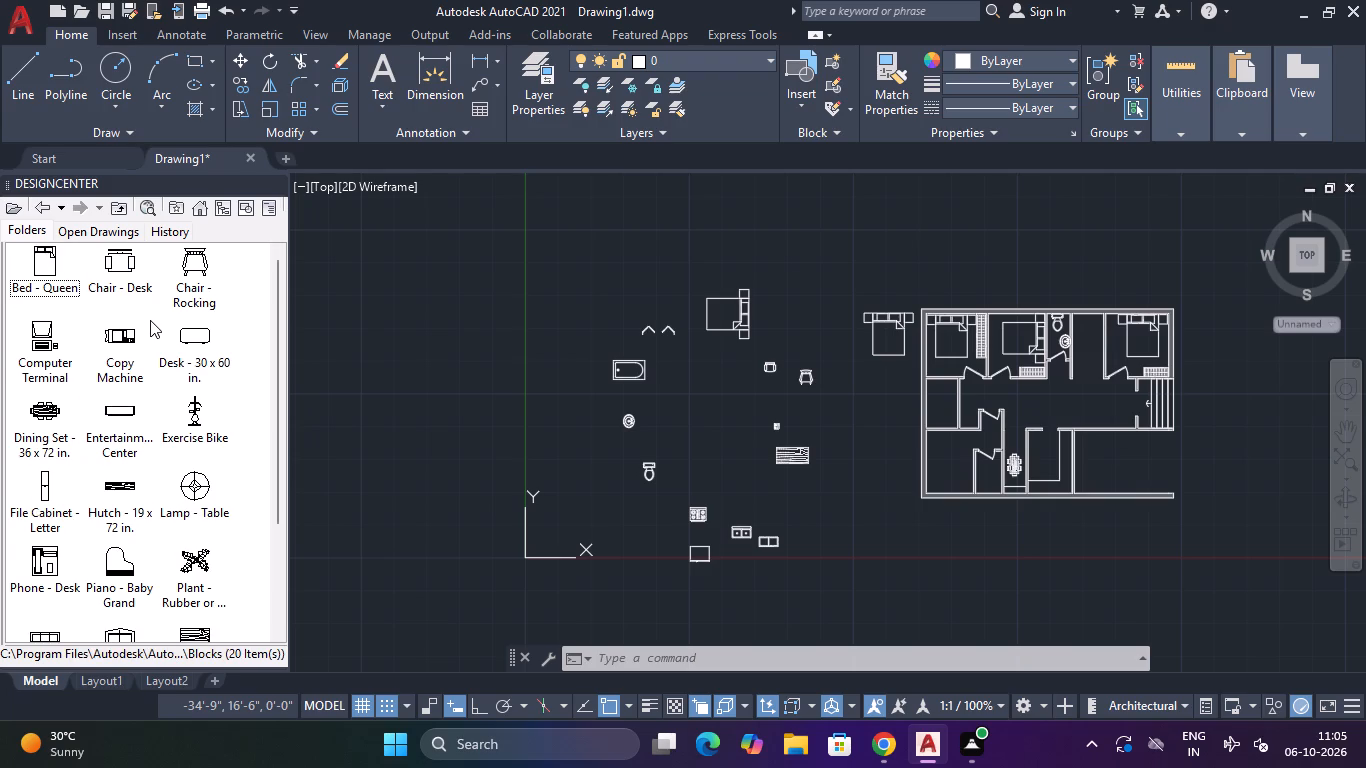
pyautogui.scroll(-4, 151, 321)
pyautogui.moveTo(52, 496); pyautogui.dragTo(101, 483)
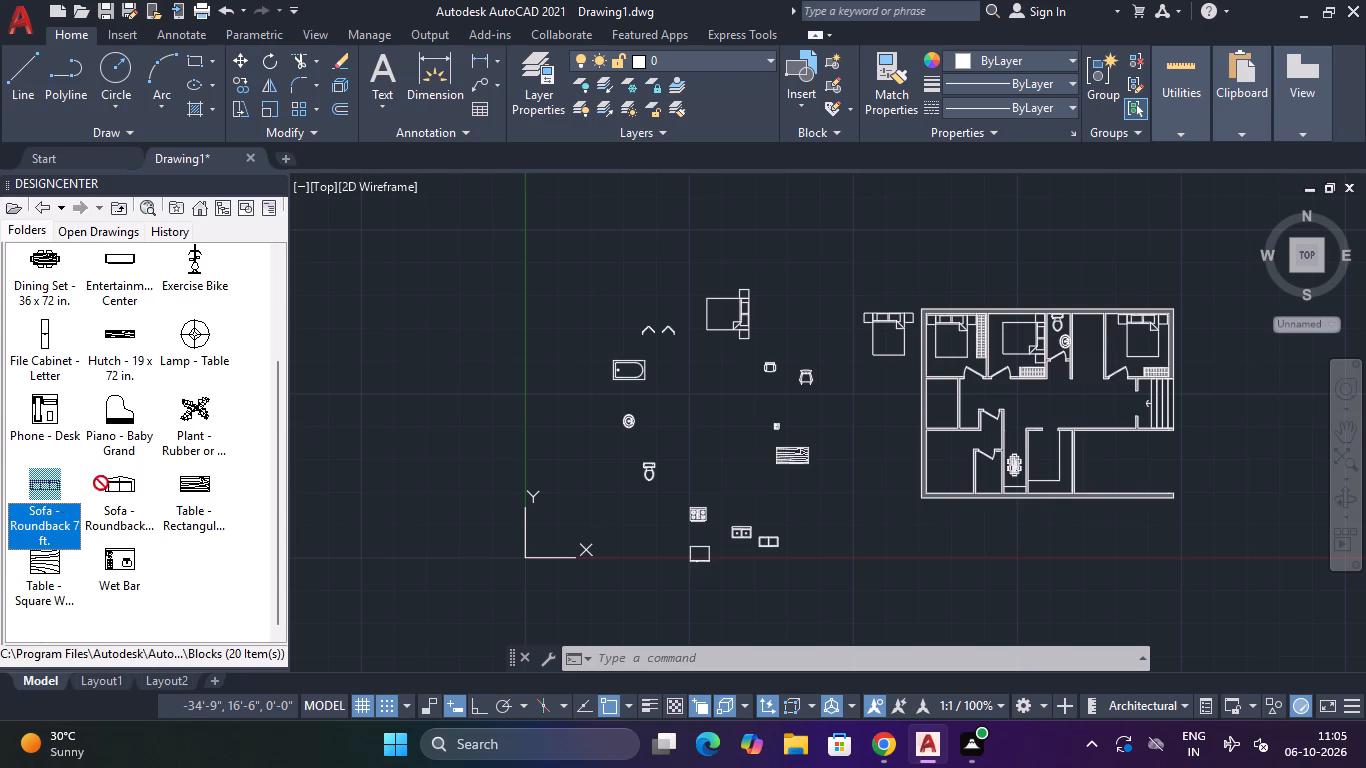
pyautogui.moveTo(101, 483); pyautogui.dragTo(401, 363)
pyautogui.moveTo(117, 492); pyautogui.dragTo(386, 421)
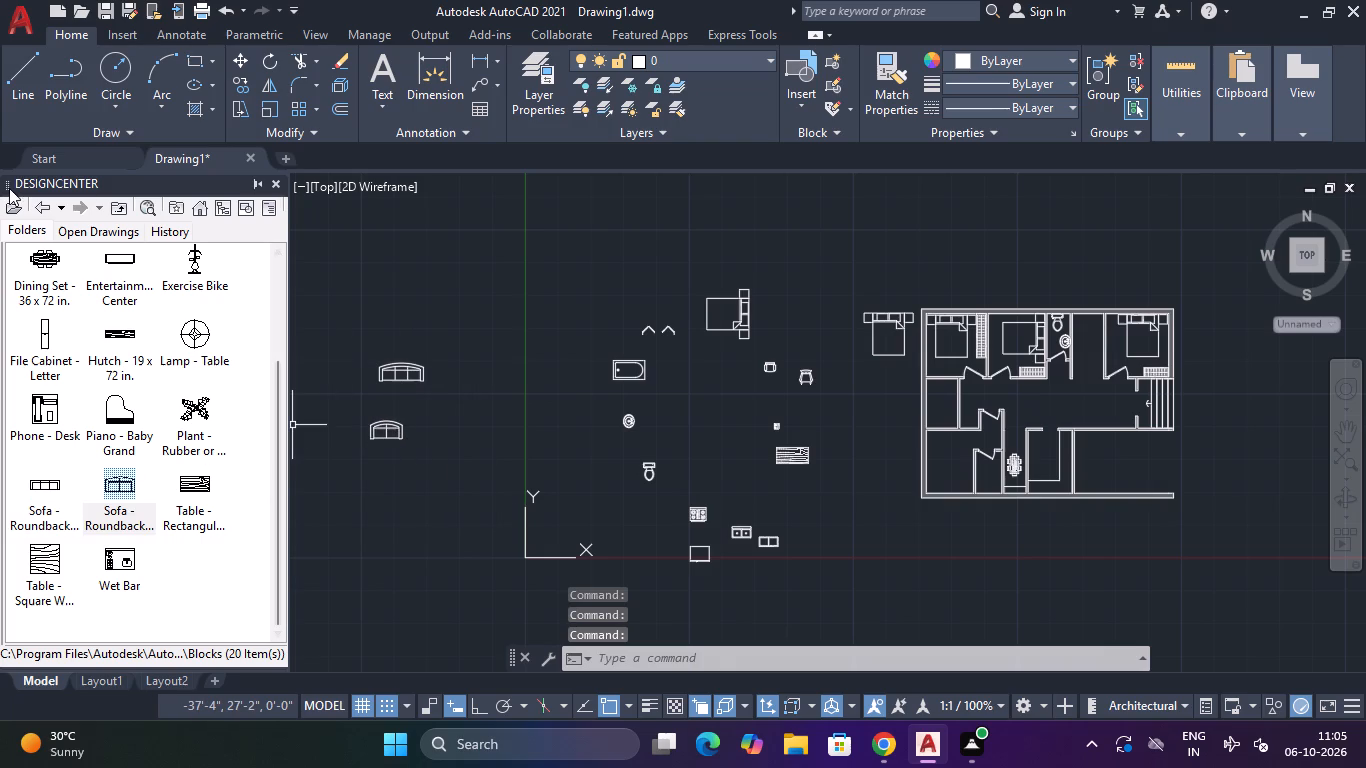
pyautogui.click(270, 185)
# Move the three-seat roundback sofa to the upper wall of the narrow room between the bathroom and the east bedroom.
pyautogui.scroll(2, 313, 335)
pyautogui.scroll(-4, 302, 341)
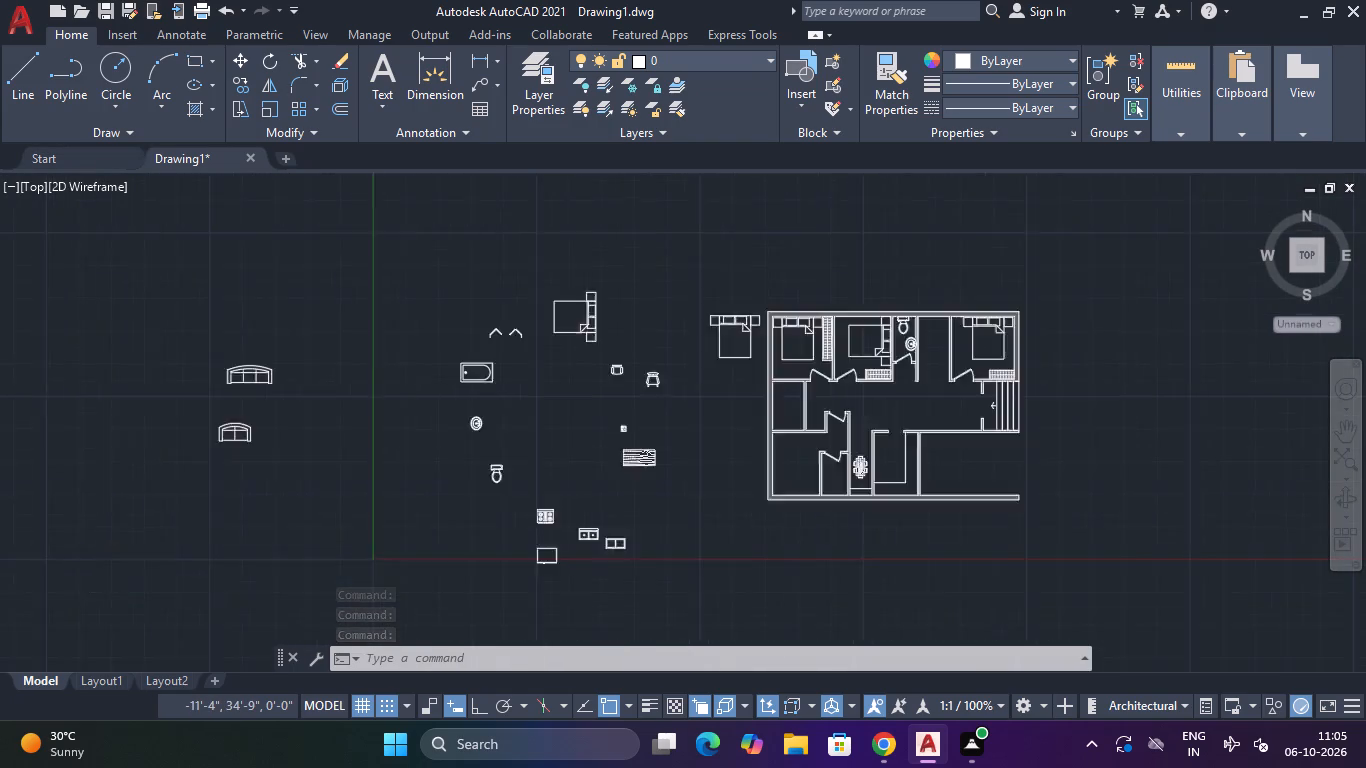
pyautogui.click(322, 334)
pyautogui.click(249, 364)
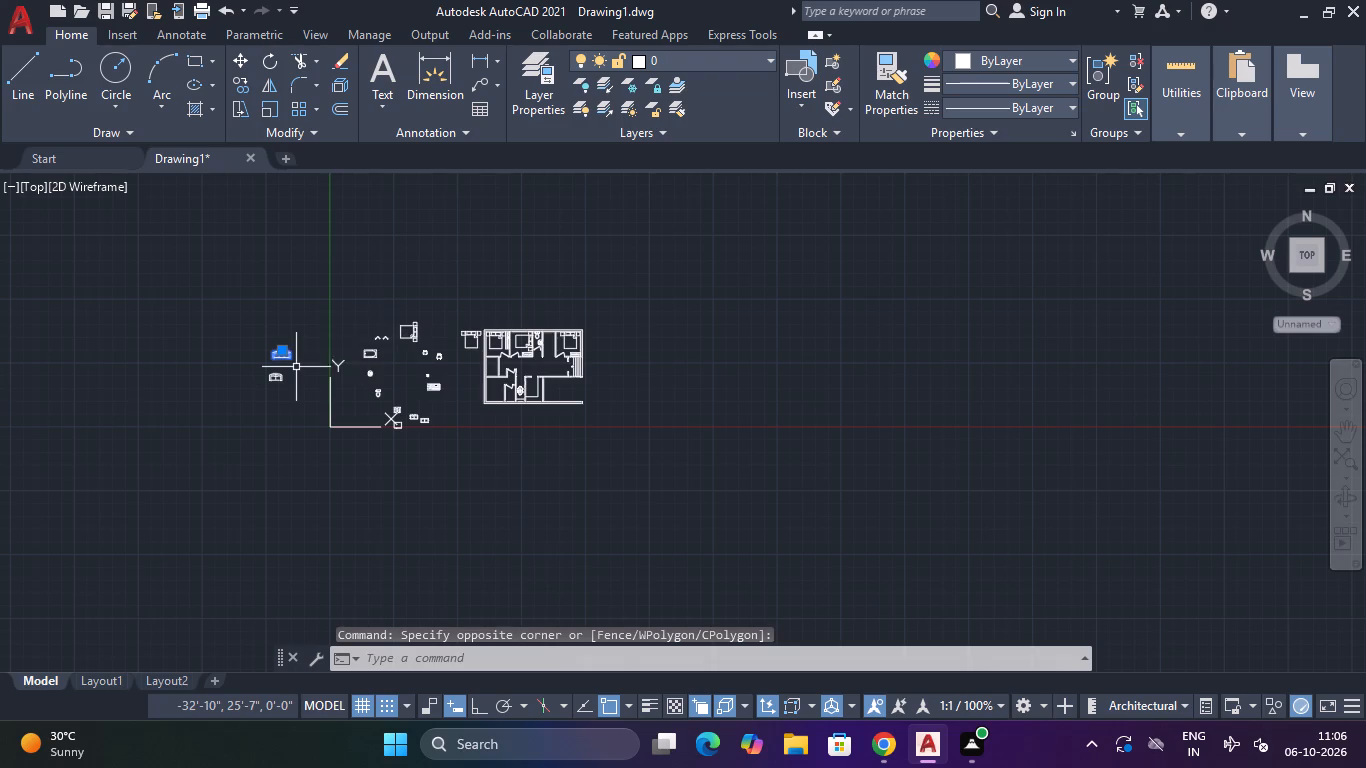
pyautogui.scroll(2, 296, 367)
pyautogui.write('m')
pyautogui.press('space')
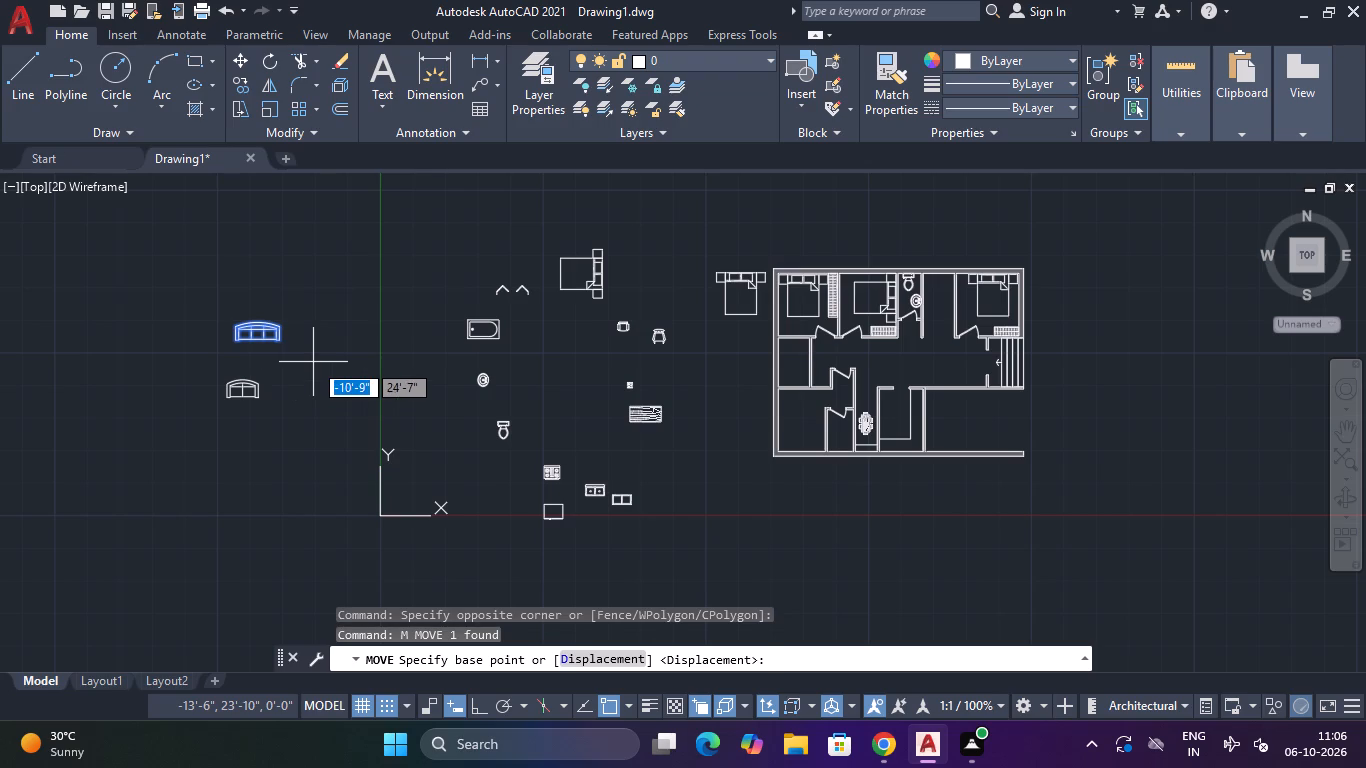
pyautogui.click(255, 323)
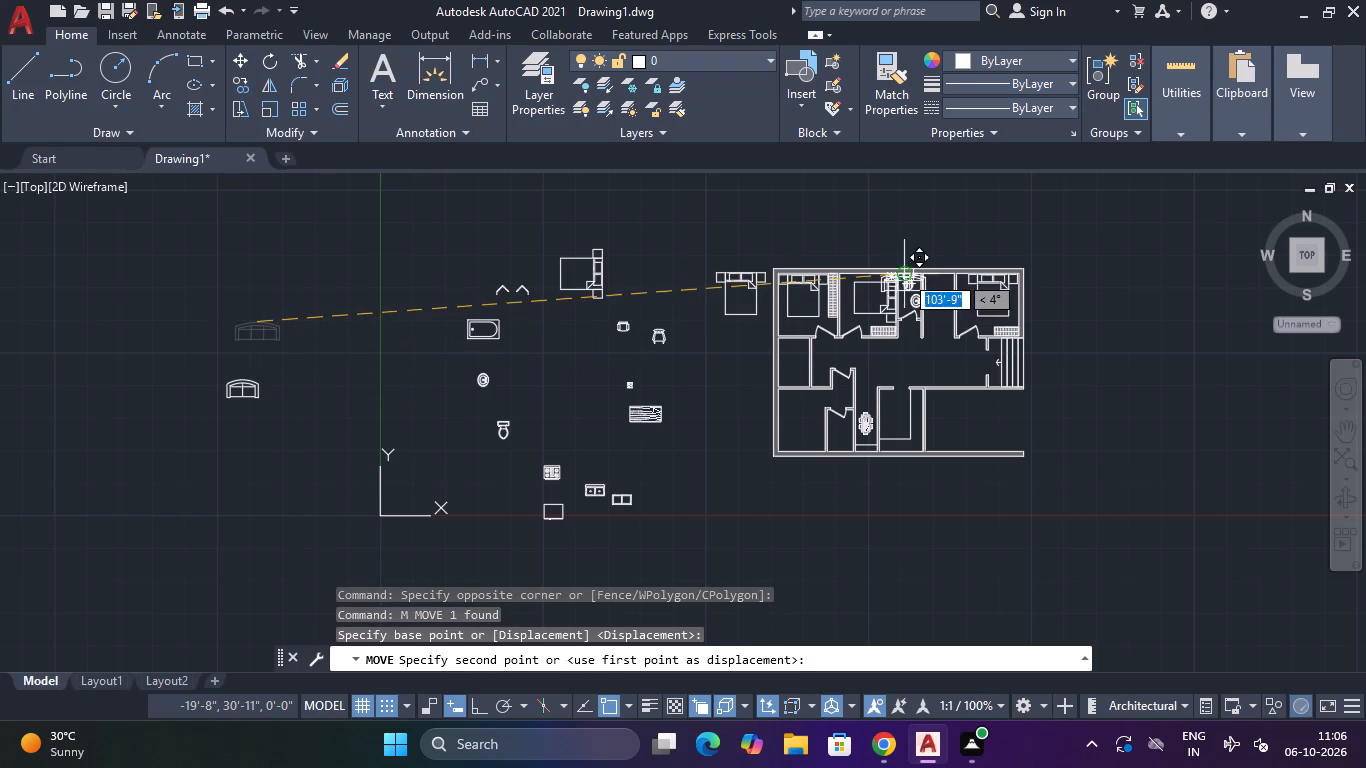
pyautogui.scroll(4, 928, 278)
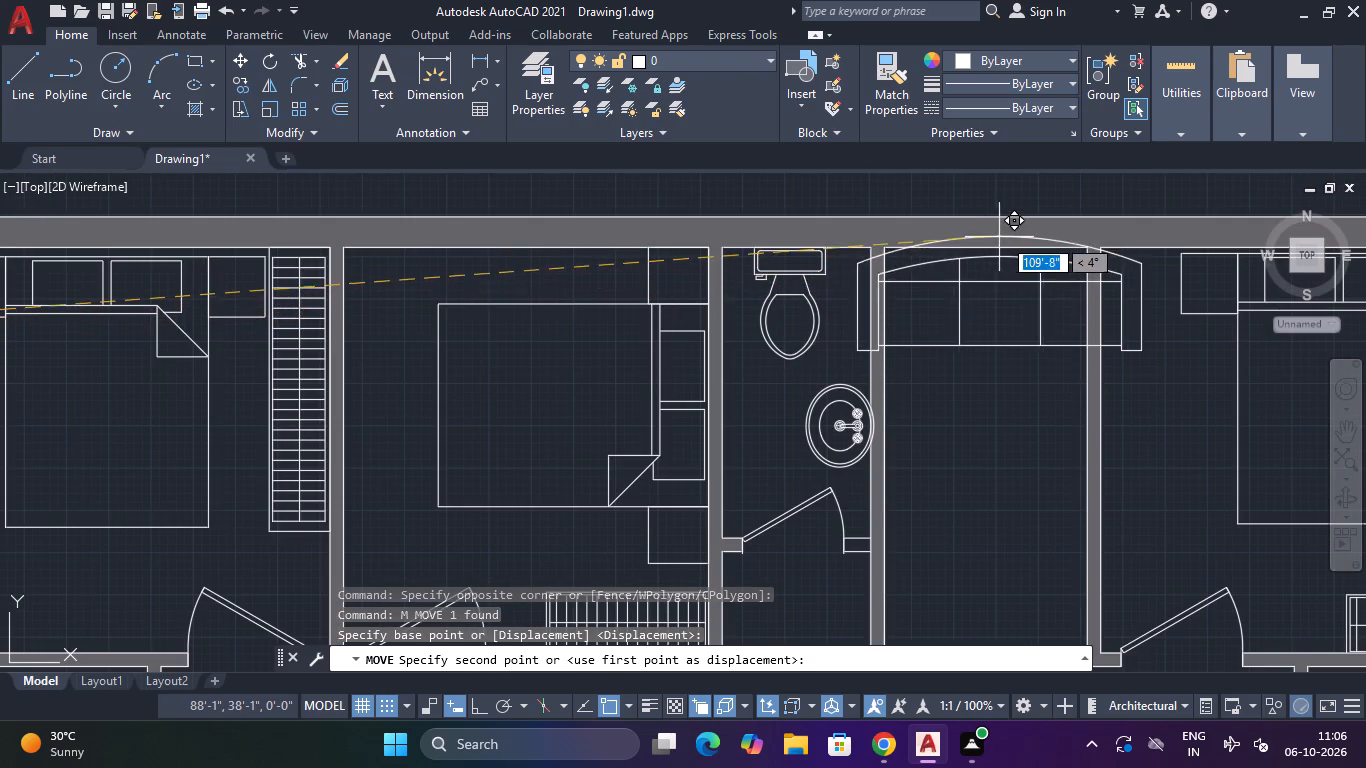
pyautogui.click(1060, 242)
# Scale the three-seat sofa down to about half its size from its lower-left corner so it fits the narrow room.
pyautogui.click(1017, 288)
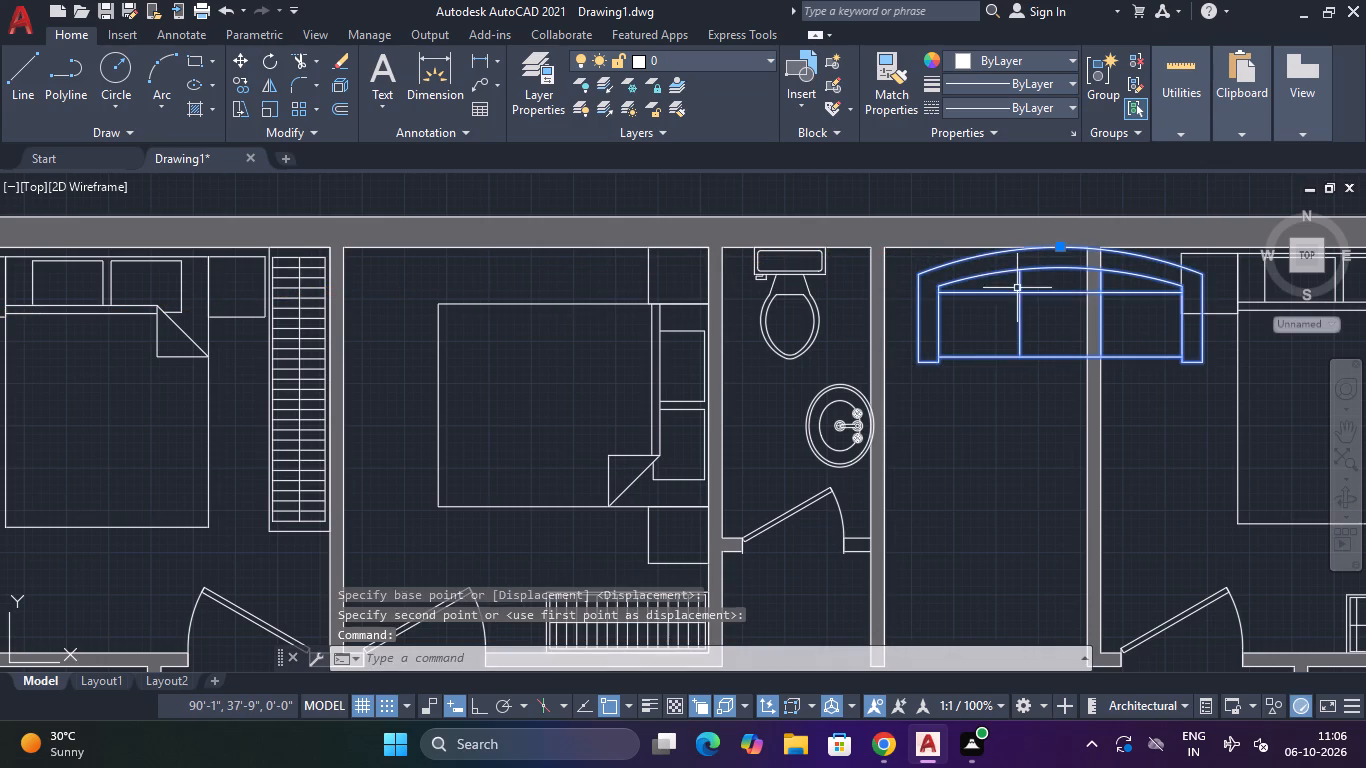
pyautogui.write('sc')
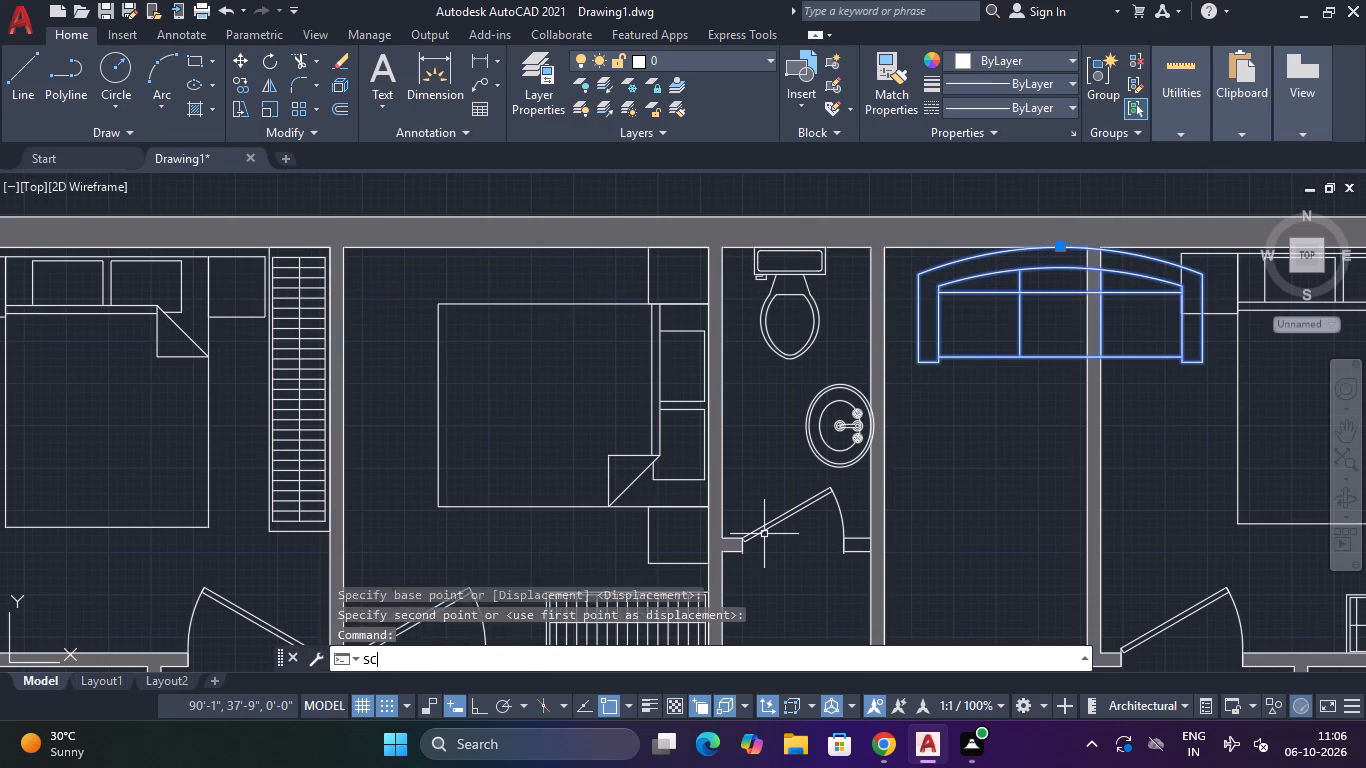
pyautogui.press('space')
pyautogui.click(922, 360)
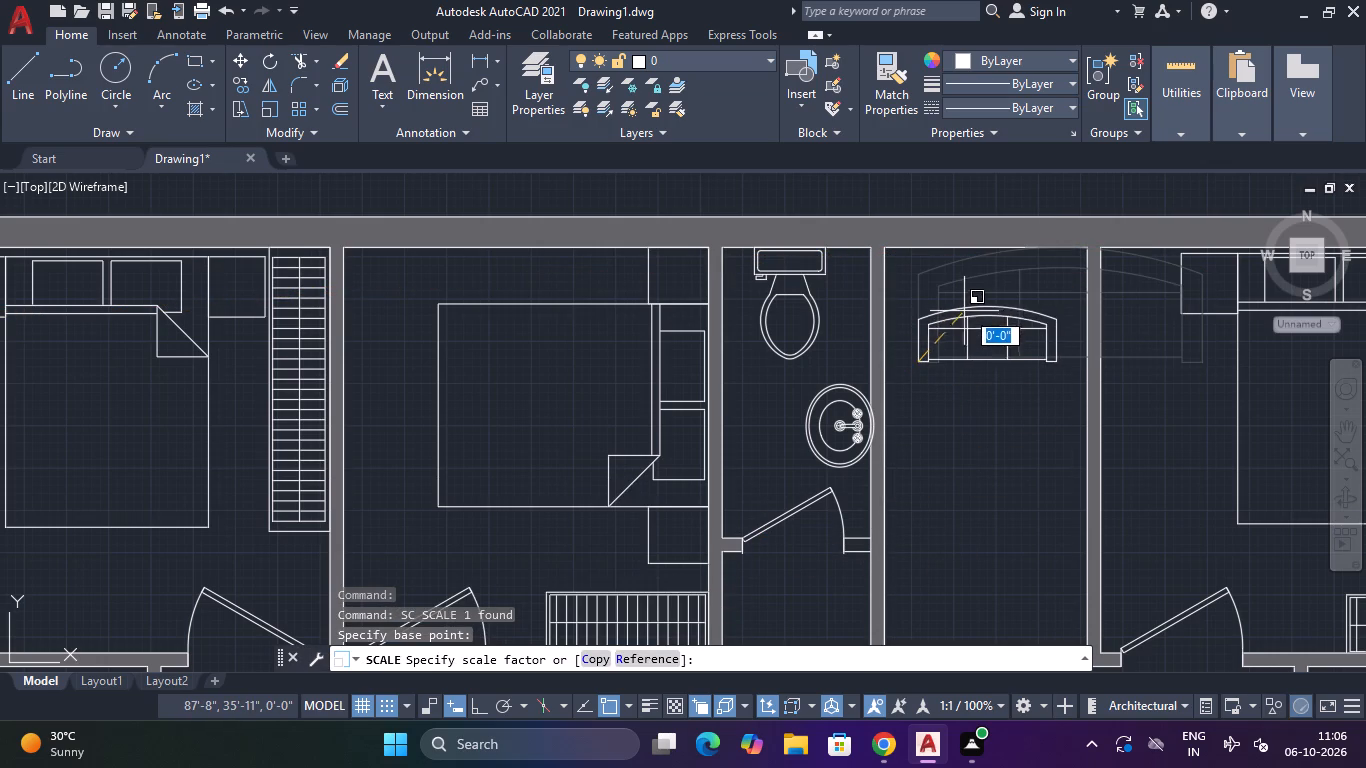
pyautogui.click(960, 309)
# Move the scaled sofa up, centred close to the upper wall of the narrow room.
pyautogui.click(1025, 292)
pyautogui.click(963, 345)
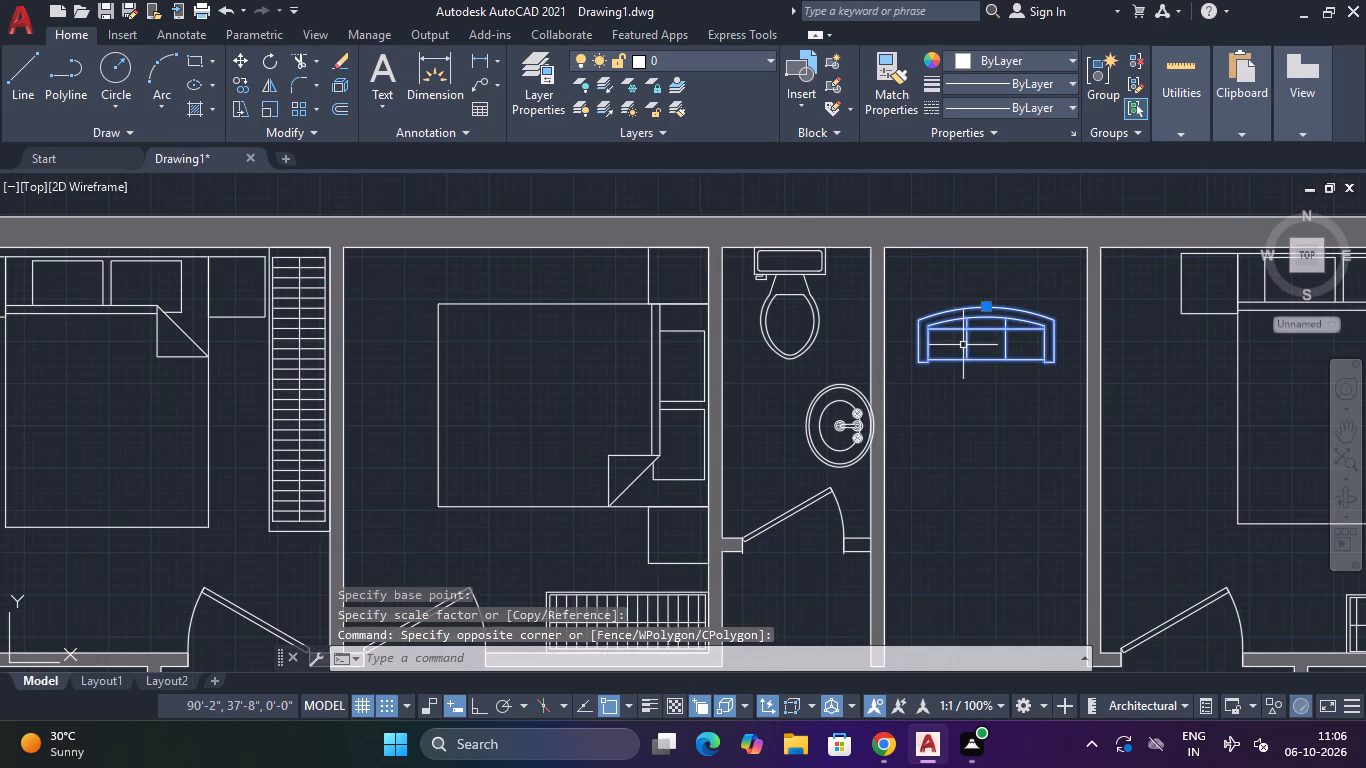
pyautogui.write('m')
pyautogui.press('space')
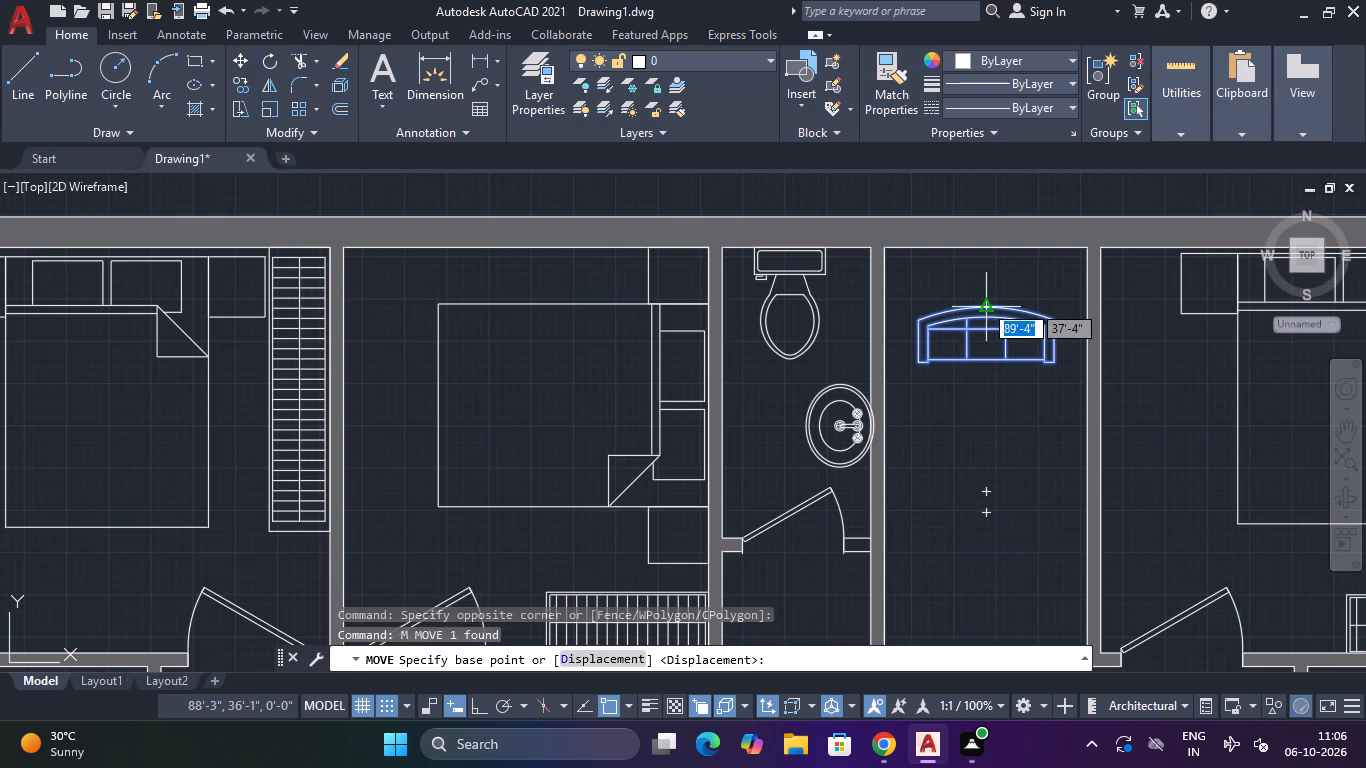
pyautogui.click(983, 303)
pyautogui.click(978, 259)
pyautogui.press('Escape')
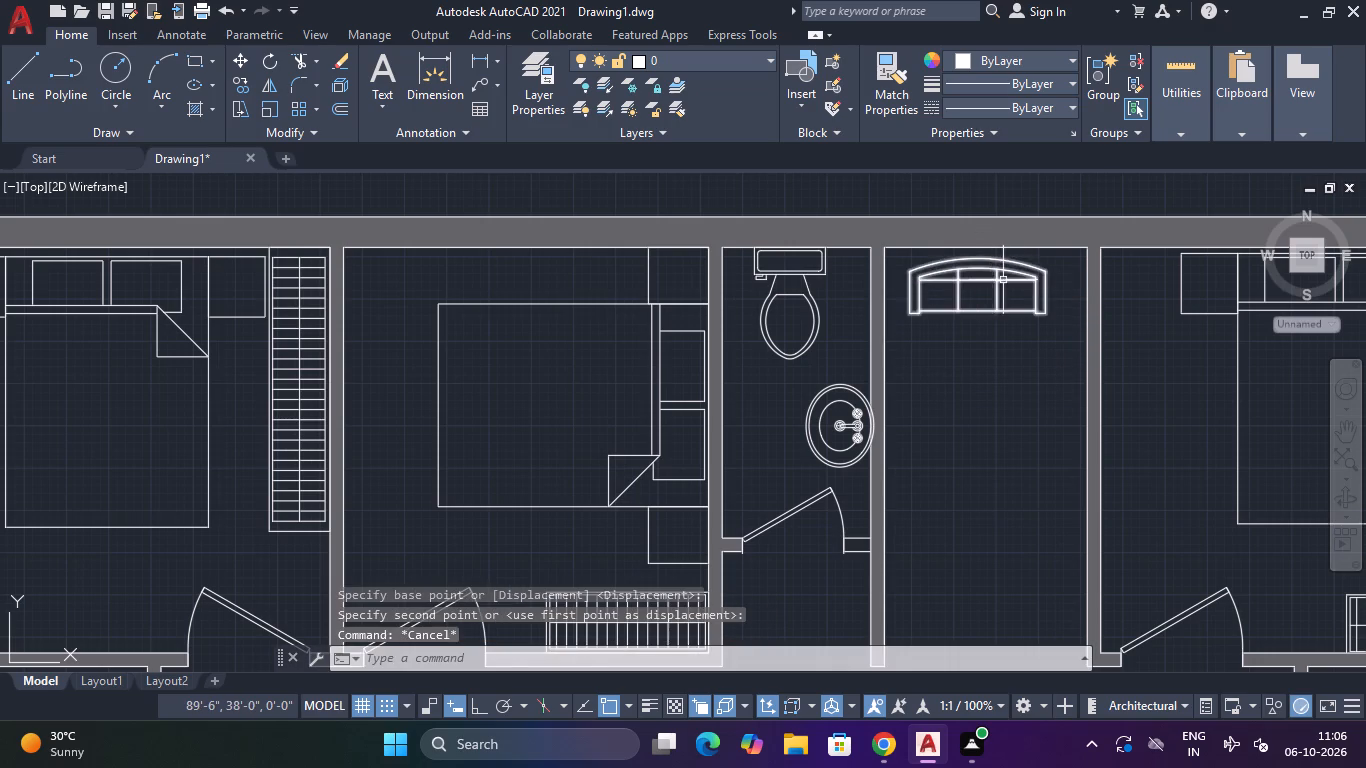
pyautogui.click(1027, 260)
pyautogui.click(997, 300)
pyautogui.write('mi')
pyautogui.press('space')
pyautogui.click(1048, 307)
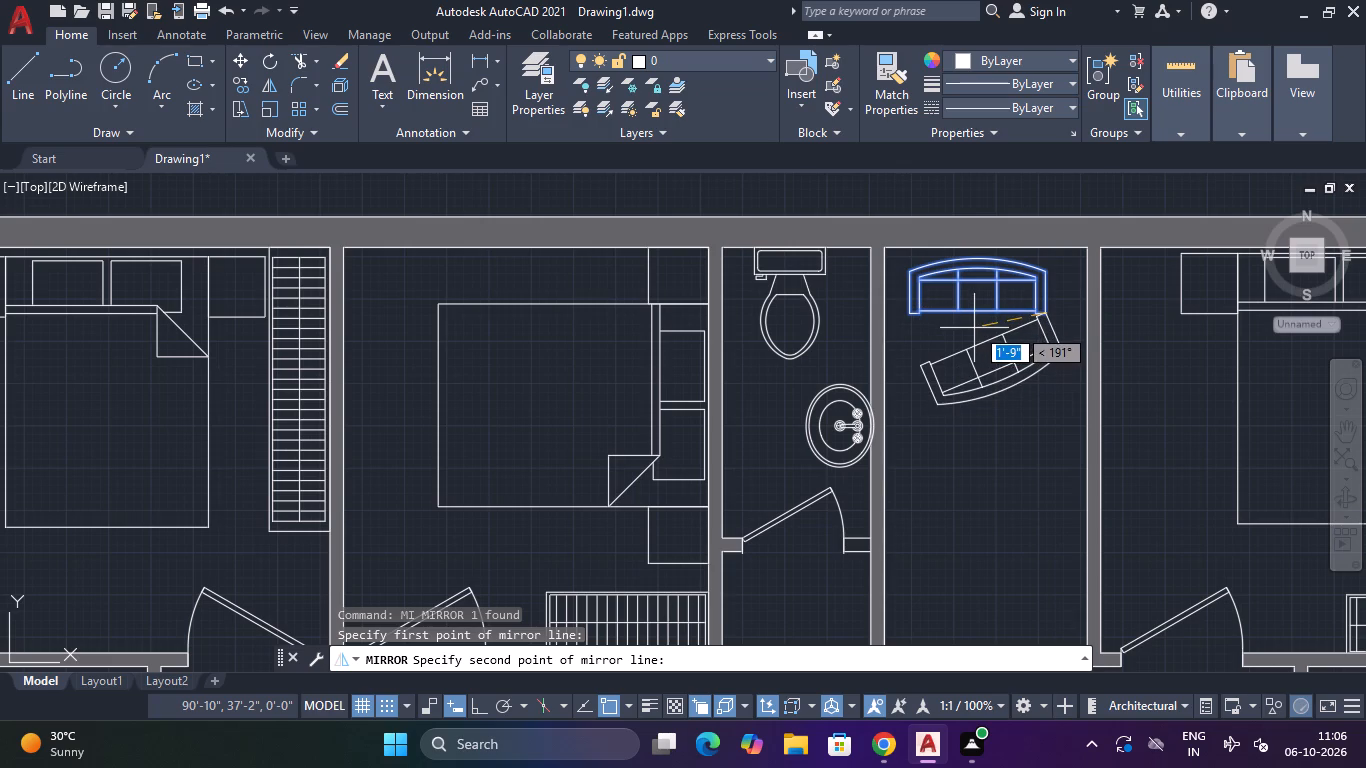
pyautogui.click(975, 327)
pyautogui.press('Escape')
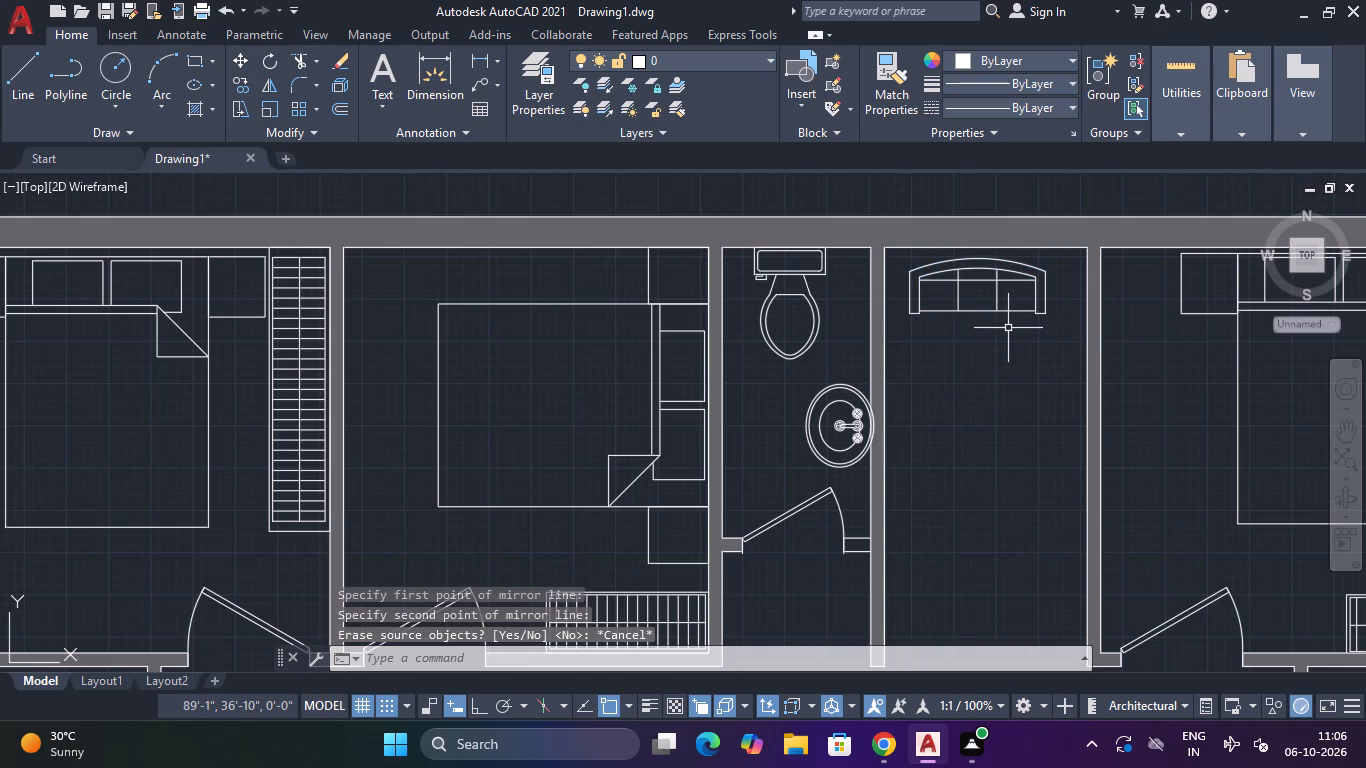
# Mirror the sofa across its horizontal front edge, keeping the original.
pyautogui.press('space')
pyautogui.click(1047, 299)
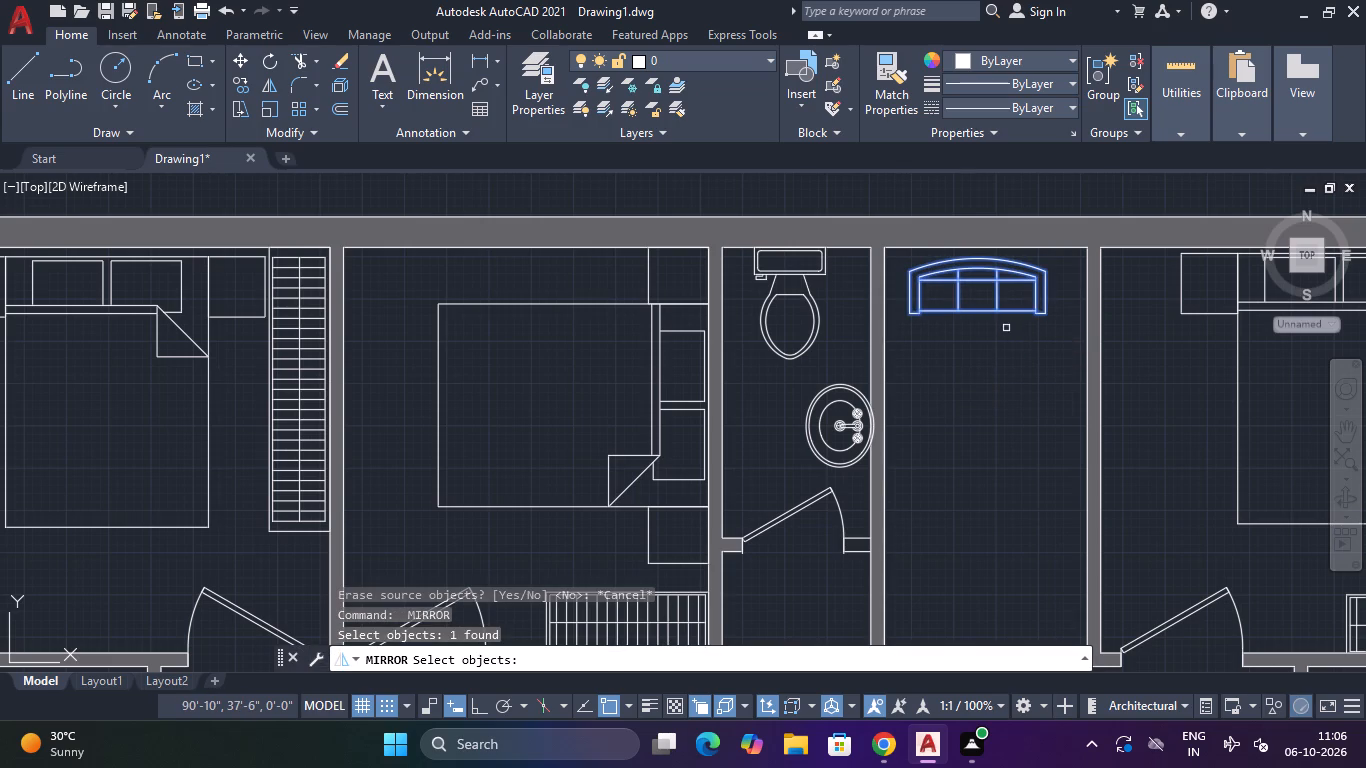
pyautogui.press('Return')
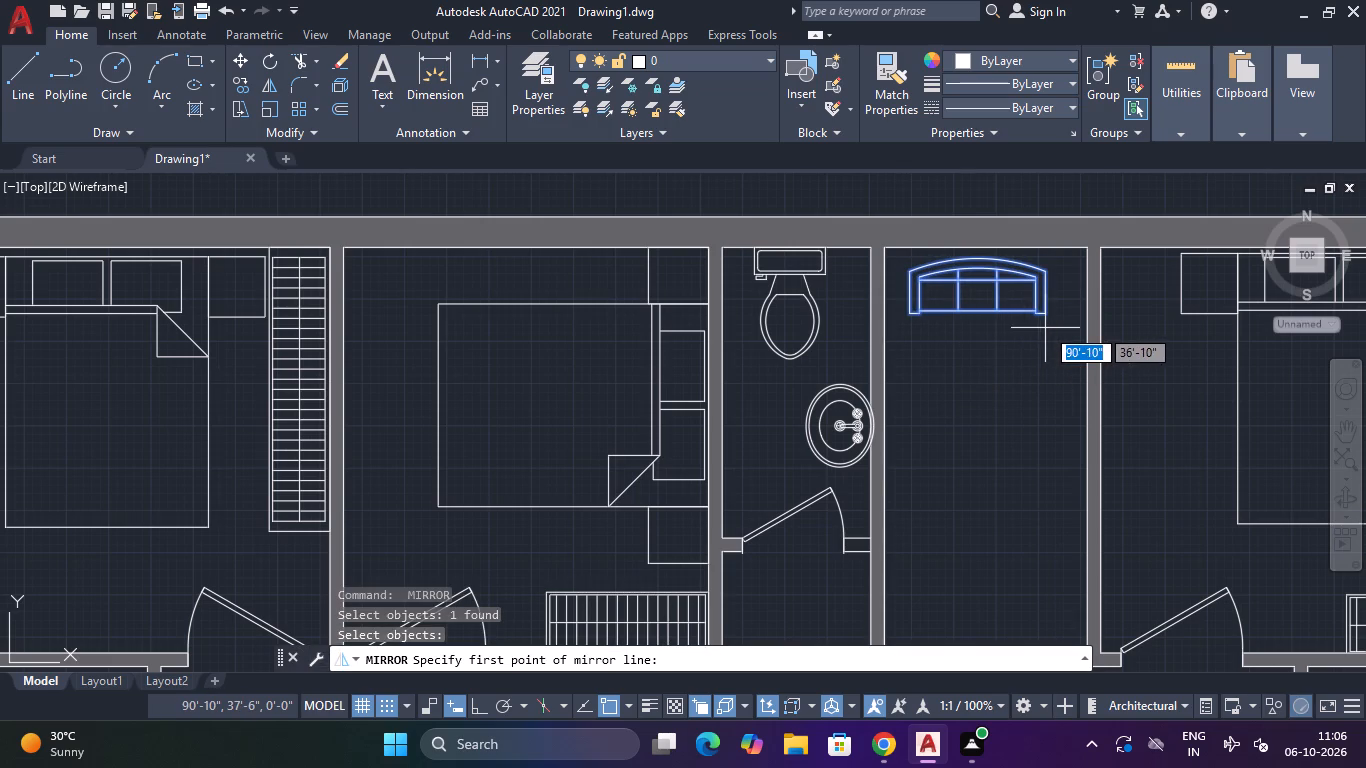
pyautogui.click(1013, 313)
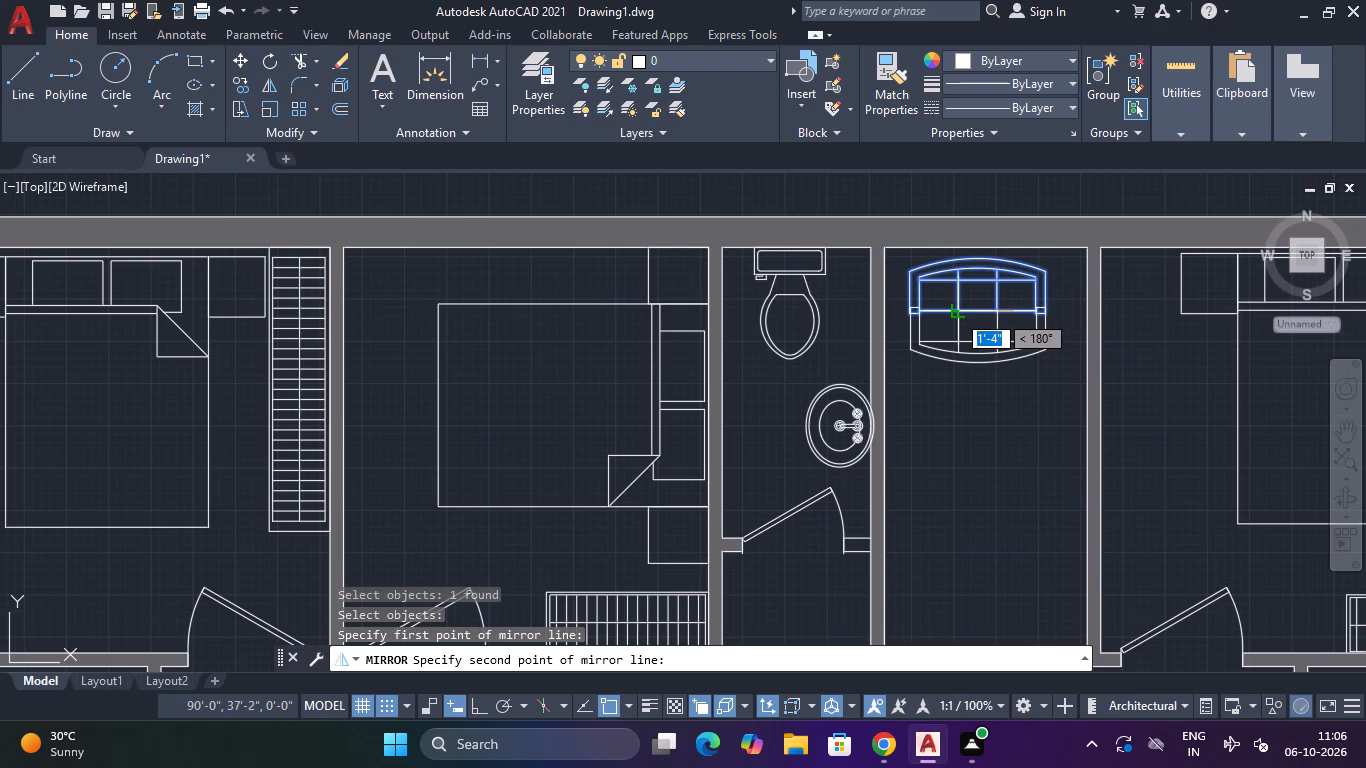
pyautogui.click(956, 313)
pyautogui.write('n')
pyautogui.press('space')
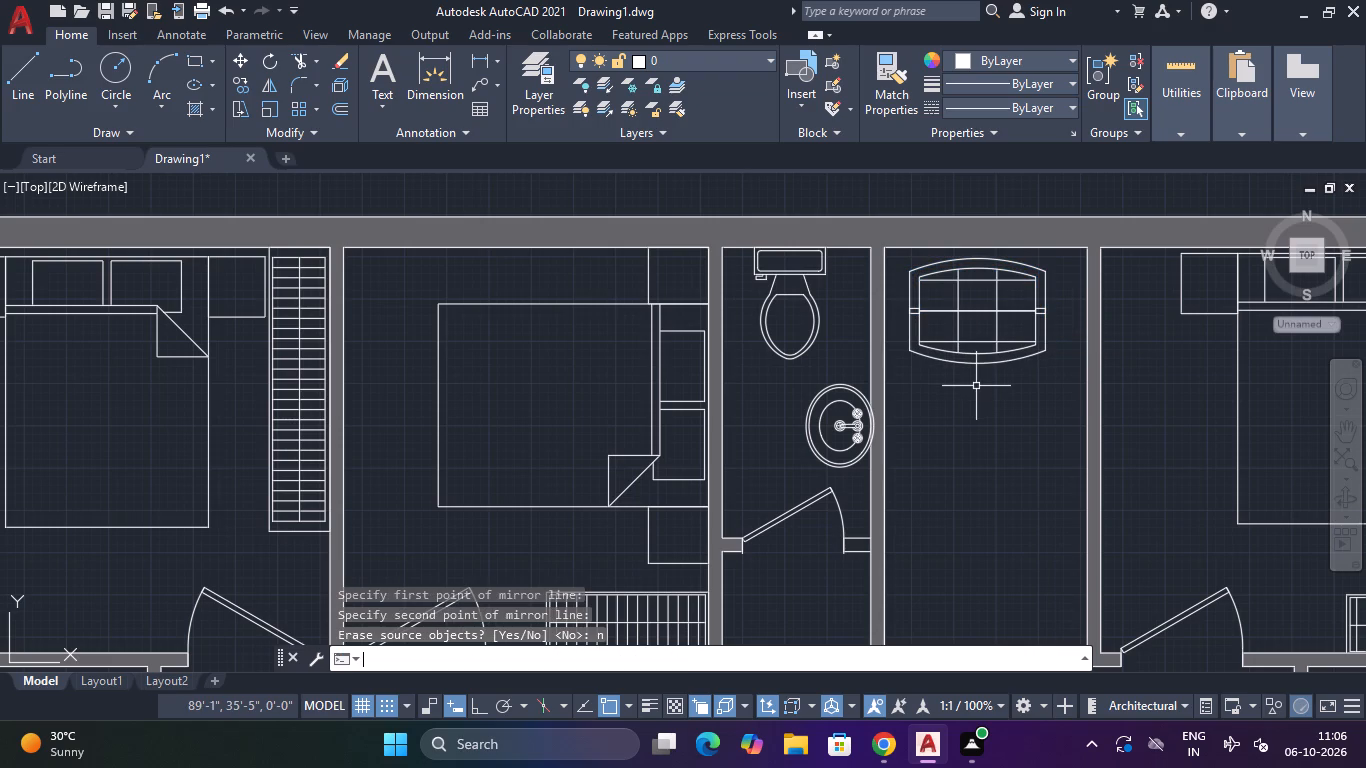
# Move the mirrored sofa out of the narrow room into the open hall just below the bathroom.
pyautogui.click(1002, 364)
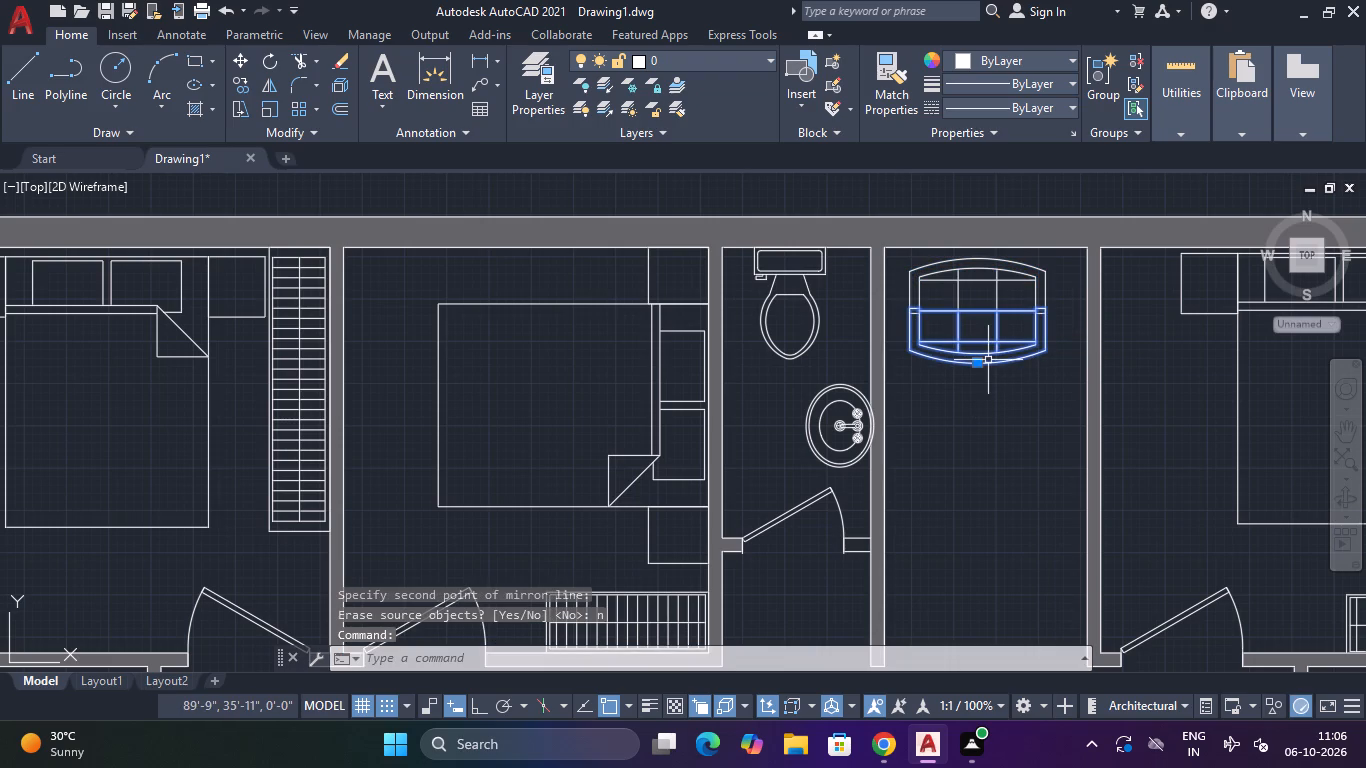
pyautogui.write('m')
pyautogui.press('space')
pyautogui.click(987, 360)
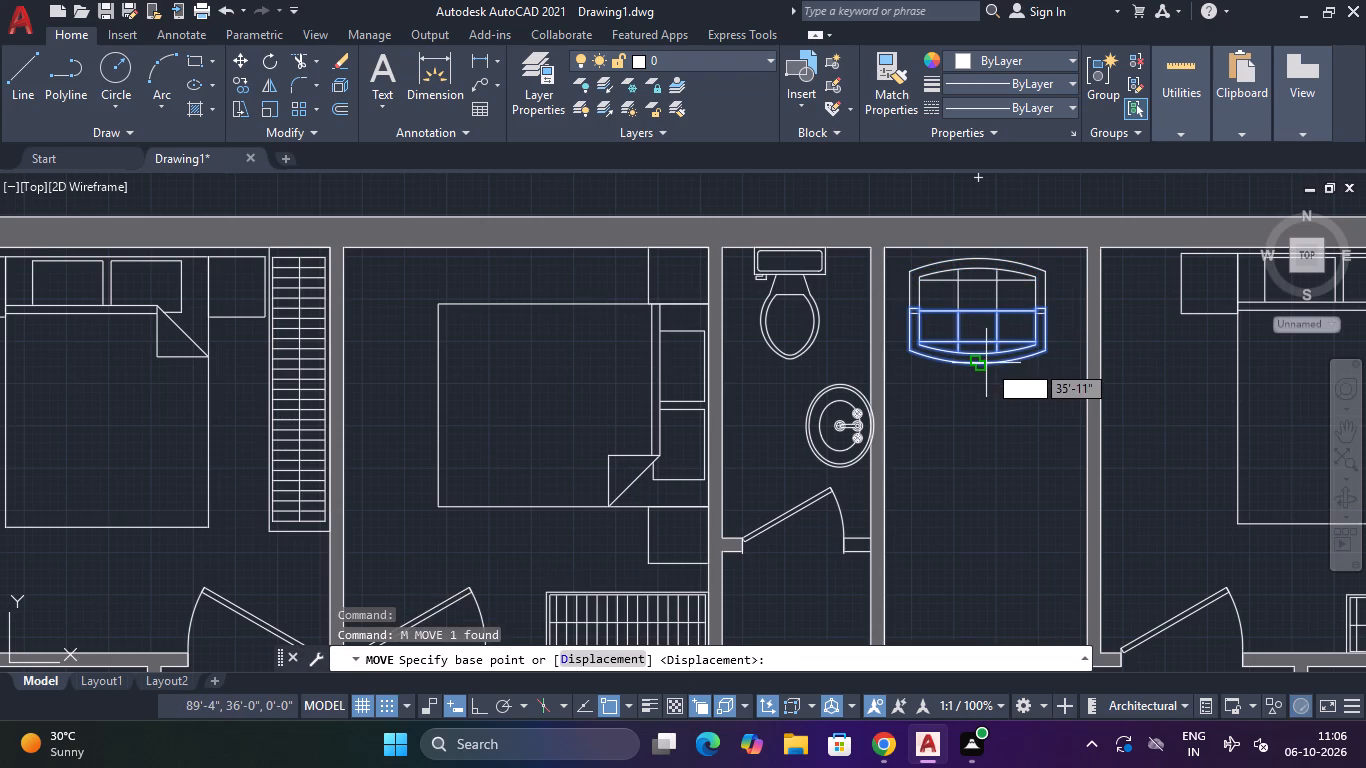
pyautogui.click(981, 365)
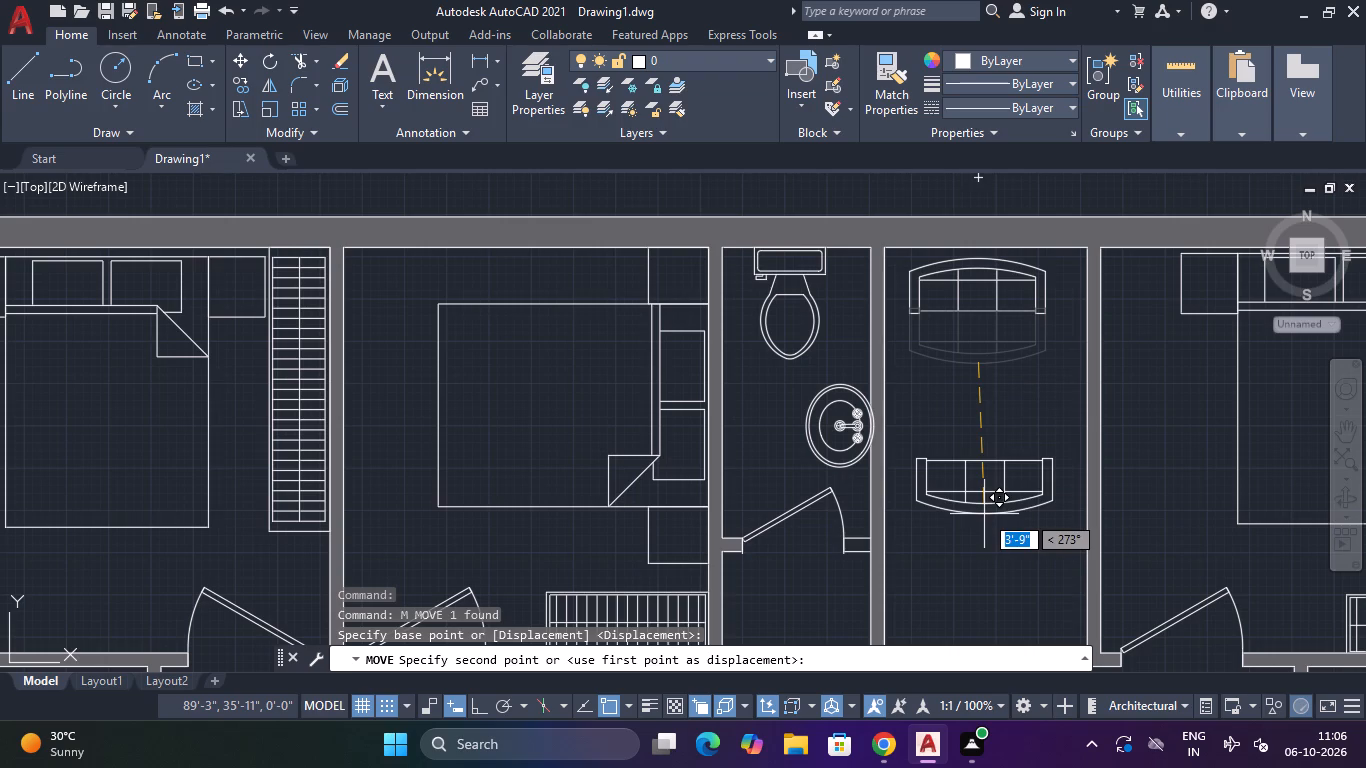
pyautogui.moveTo(984, 517); pyautogui.dragTo(984, 459, button='middle')
pyautogui.scroll(-2, 965, 526)
pyautogui.moveTo(969, 536); pyautogui.dragTo(985, 355, button='middle')
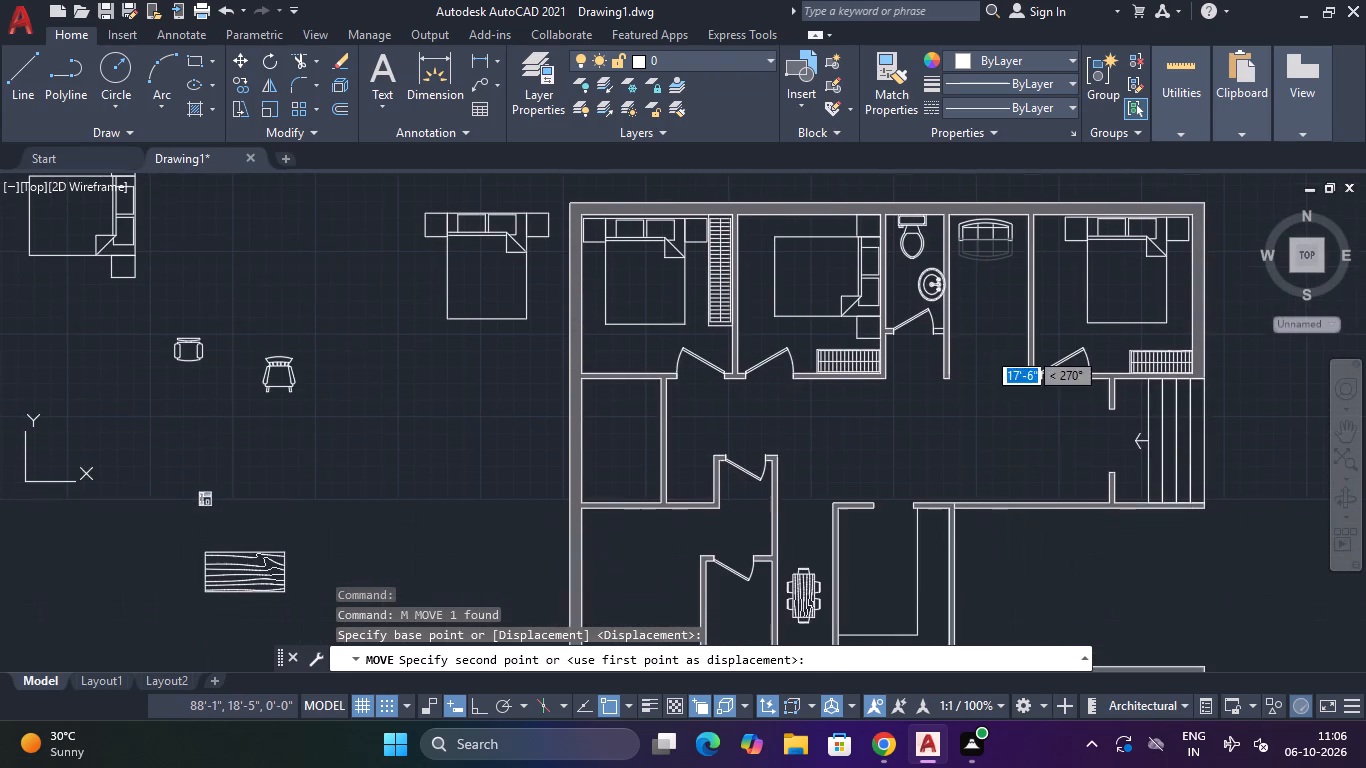
pyautogui.middleClick(986, 350)
pyautogui.click(899, 420)
pyautogui.press('Escape')
# Rotate the mirrored sofa a quarter turn so that its curved back faces east.
pyautogui.click(932, 414)
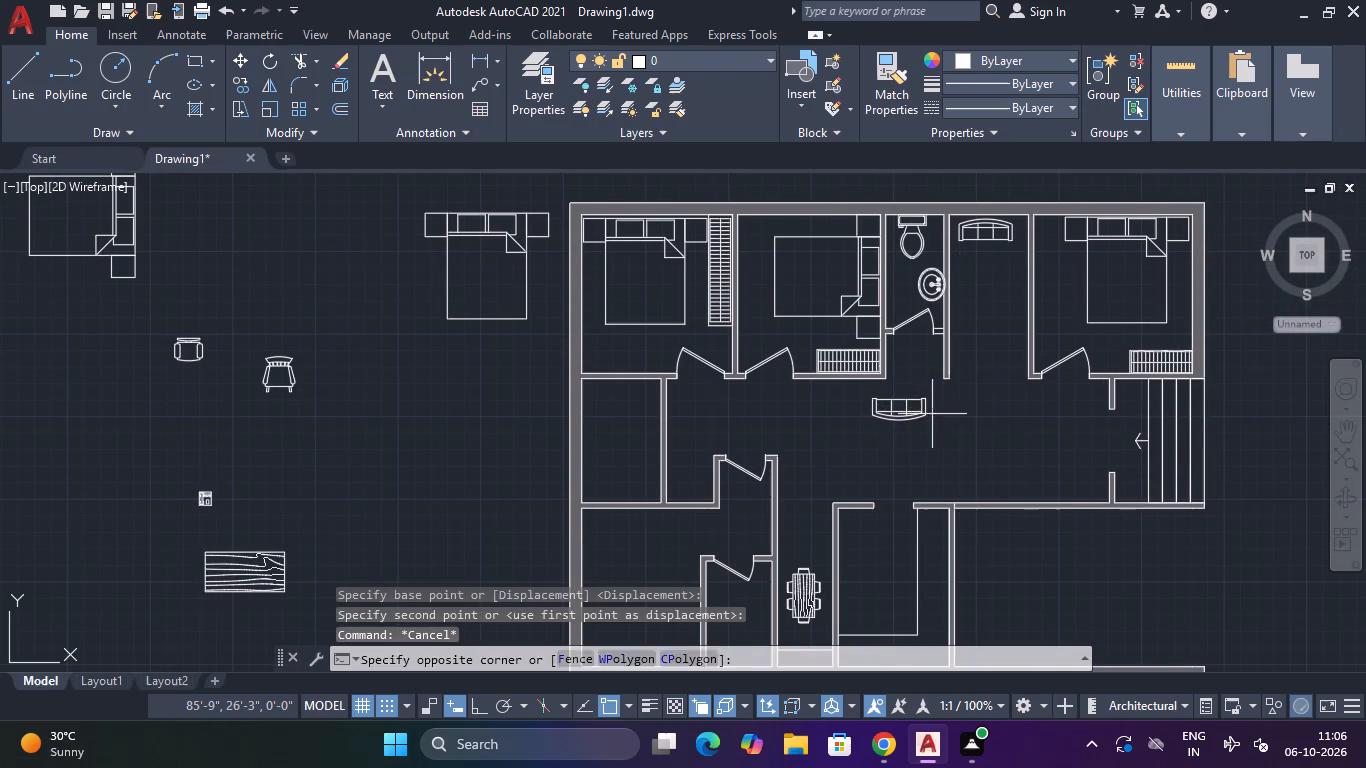
pyautogui.click(890, 416)
pyautogui.write('ro')
pyautogui.press('space')
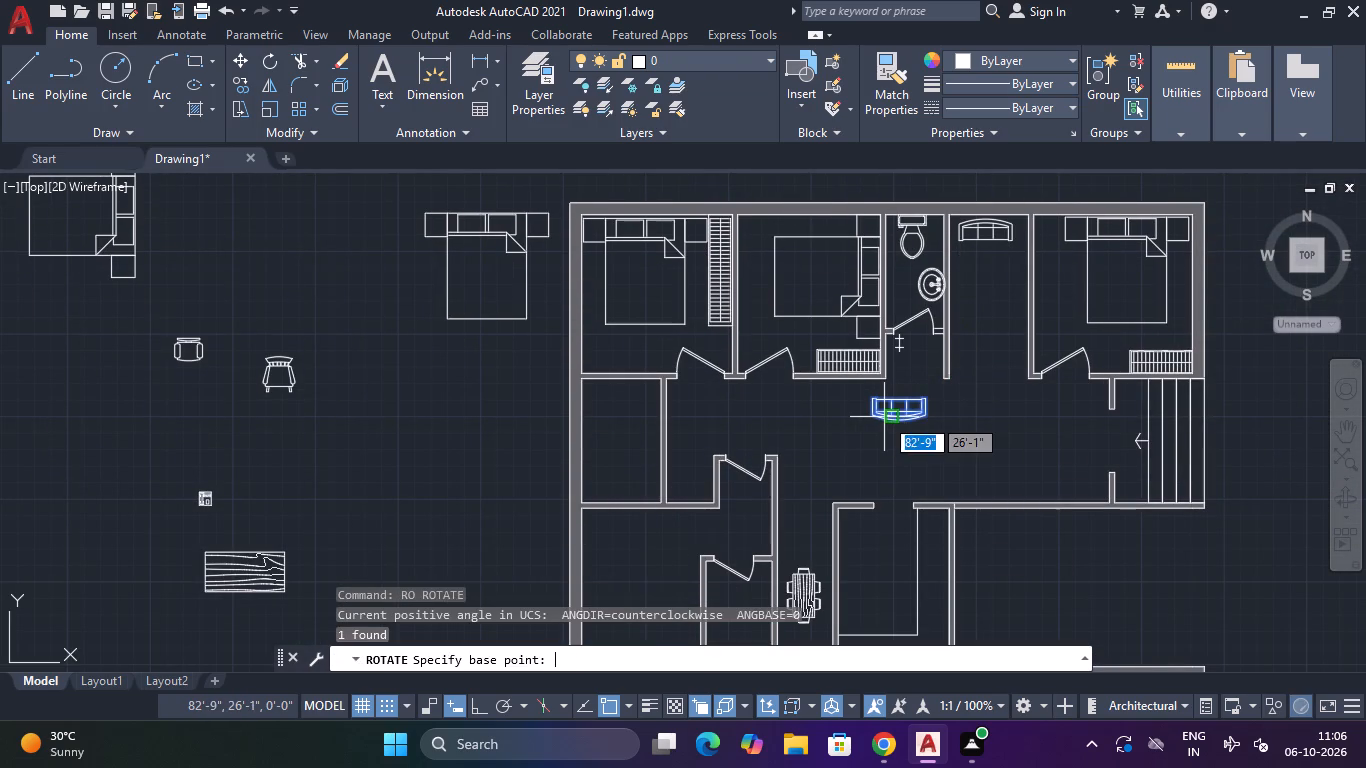
pyautogui.click(884, 418)
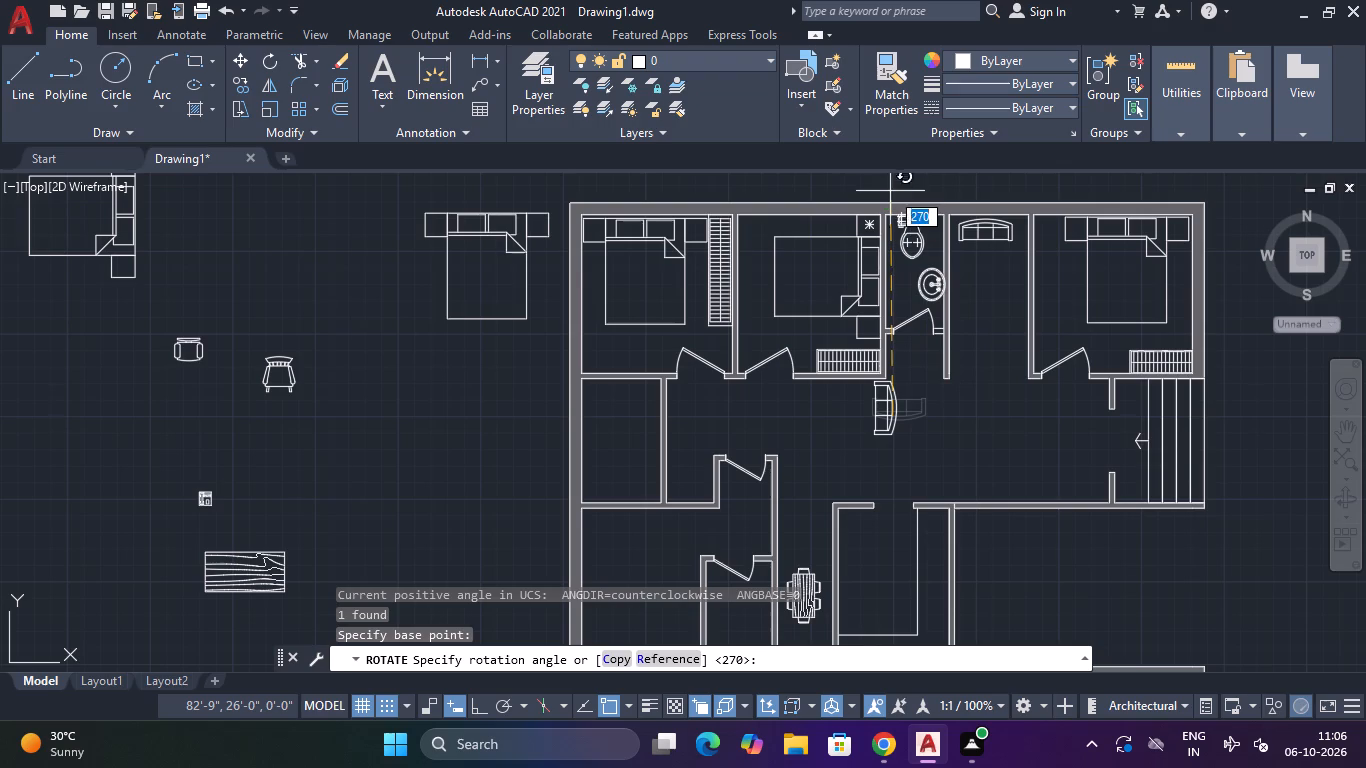
pyautogui.click(890, 181)
pyautogui.press('Escape')
# Move the rotated sofa into the narrow room, with its curved back close to the east wall and below the first sofa.
pyautogui.scroll(2, 921, 440)
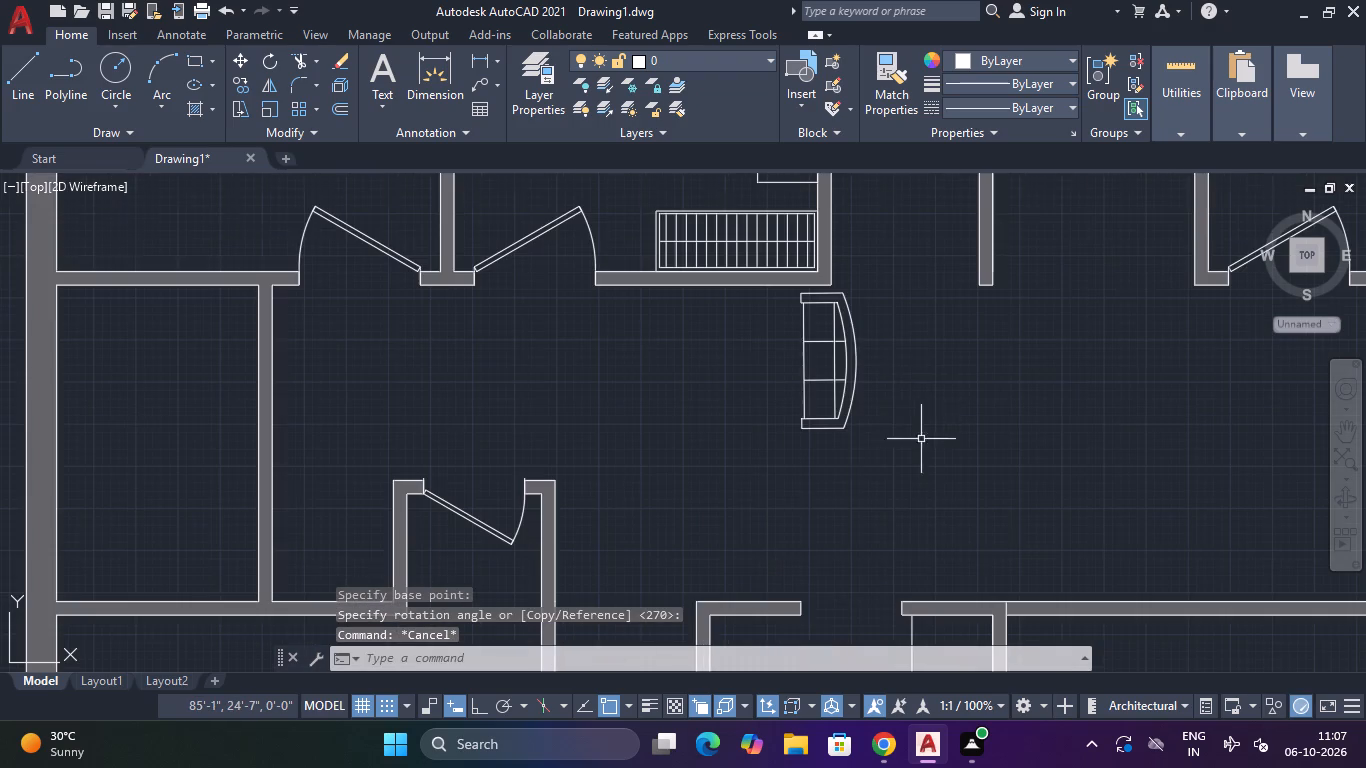
pyautogui.click(909, 333)
pyautogui.click(721, 400)
pyautogui.press('m')
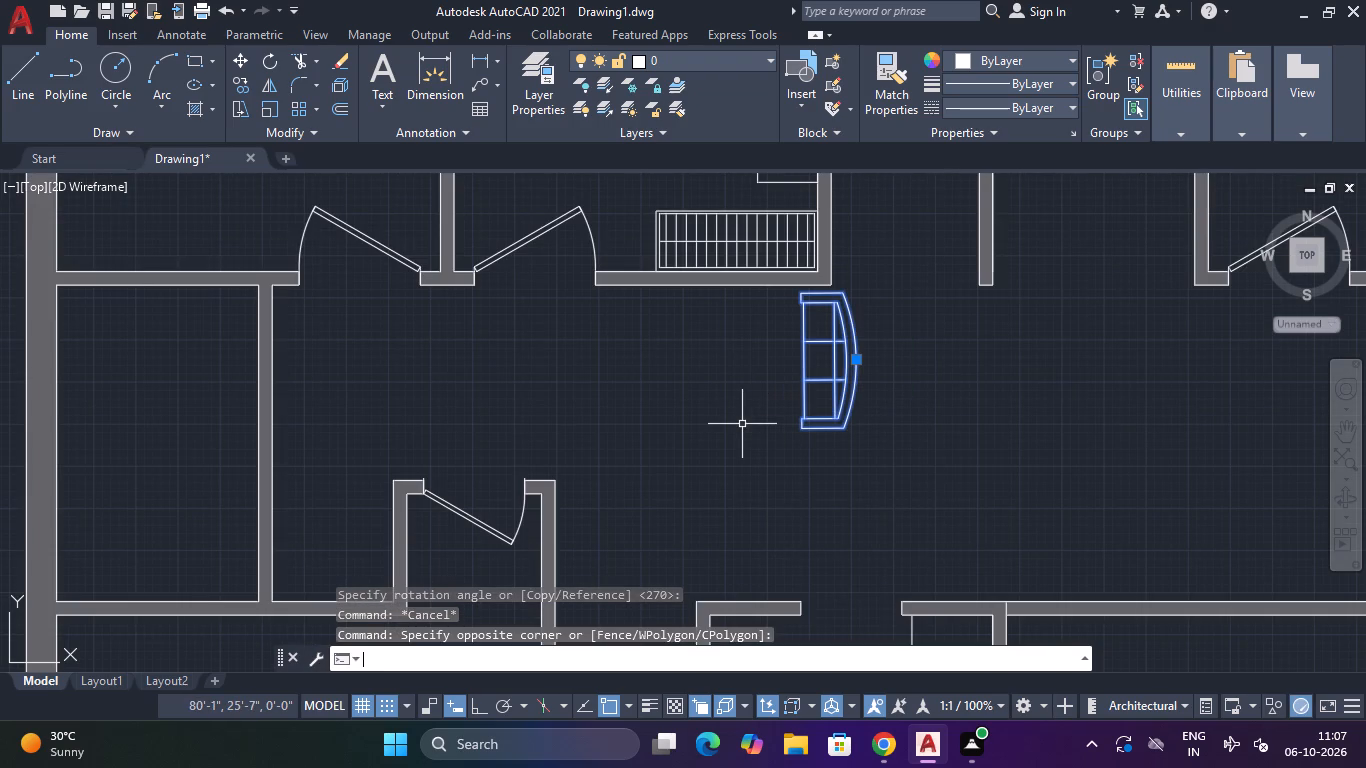
pyautogui.press('space')
pyautogui.click(858, 355)
pyautogui.scroll(-4, 898, 368)
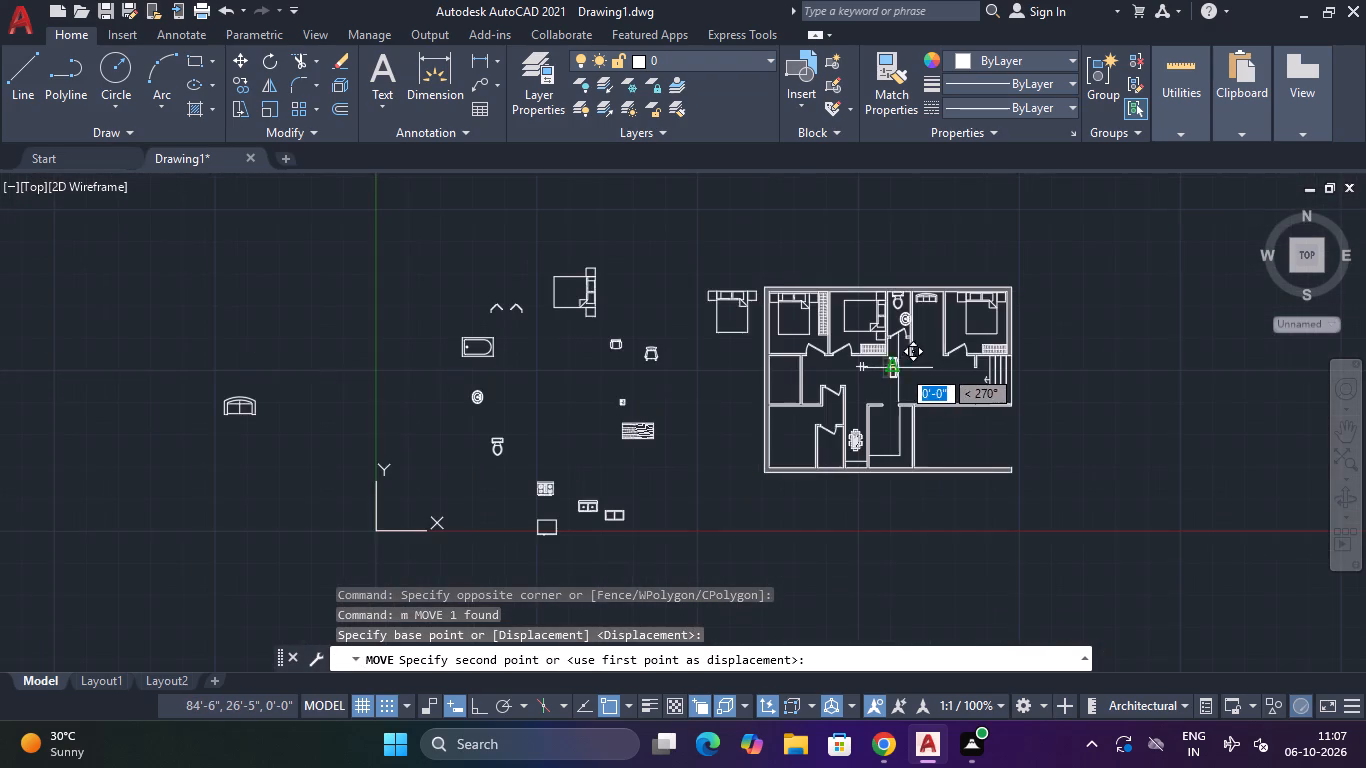
pyautogui.moveTo(909, 368); pyautogui.dragTo(866, 382, button='middle')
pyautogui.scroll(2, 942, 320)
pyautogui.scroll(1, 855, 351)
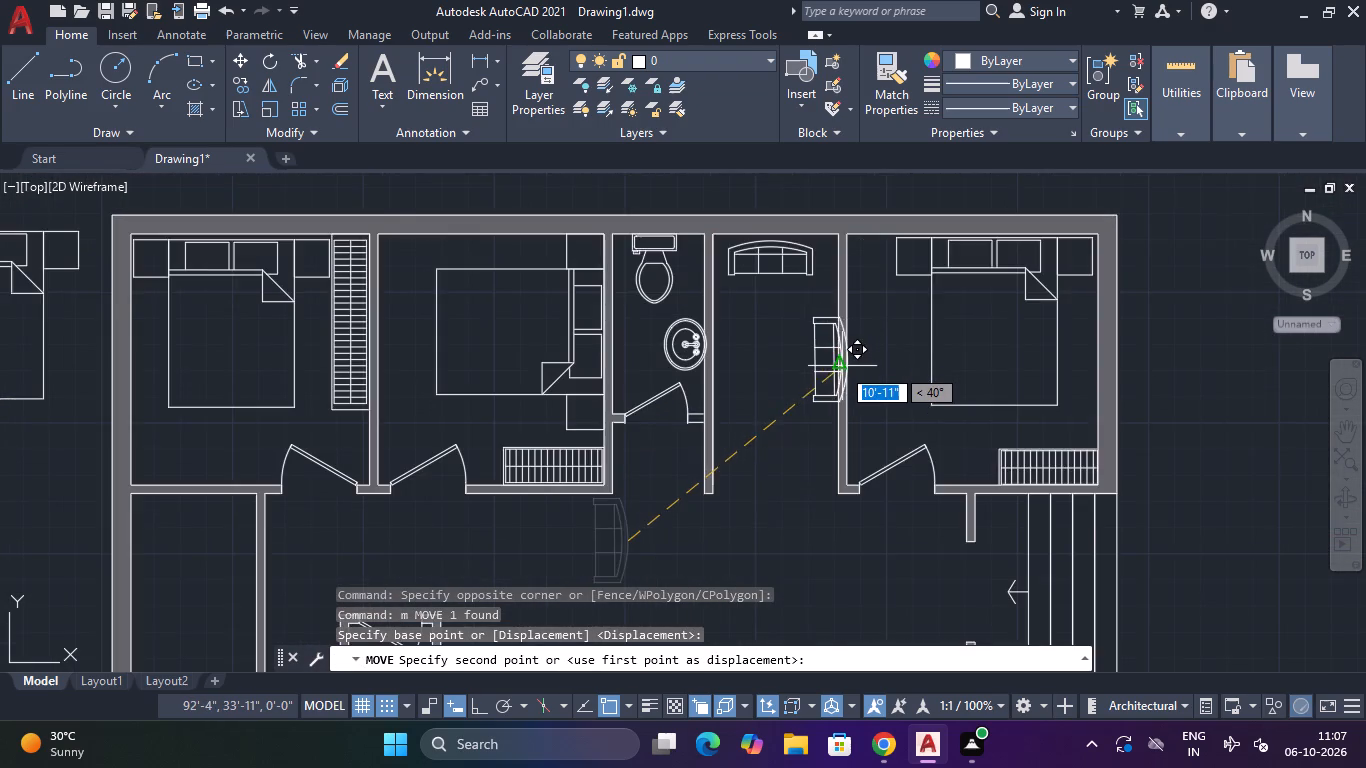
pyautogui.scroll(1, 841, 367)
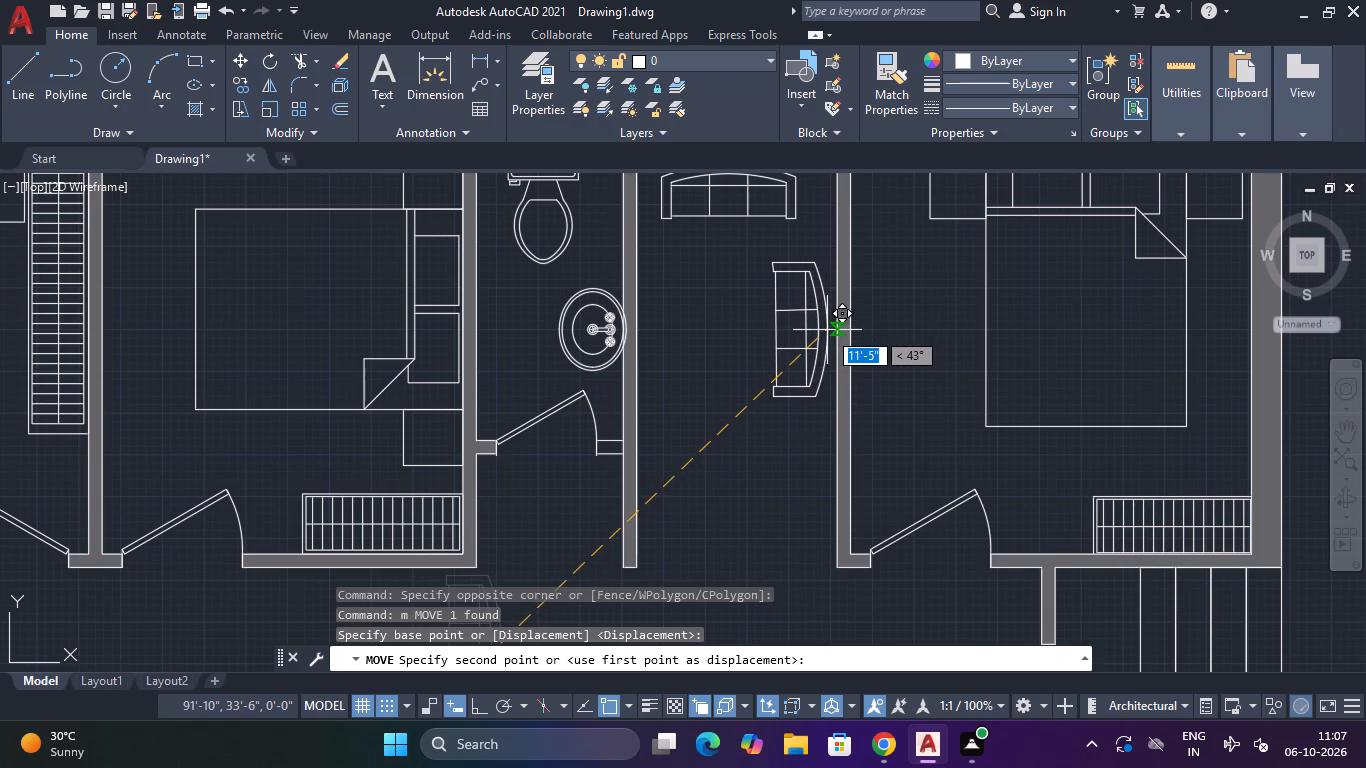
pyautogui.click(828, 331)
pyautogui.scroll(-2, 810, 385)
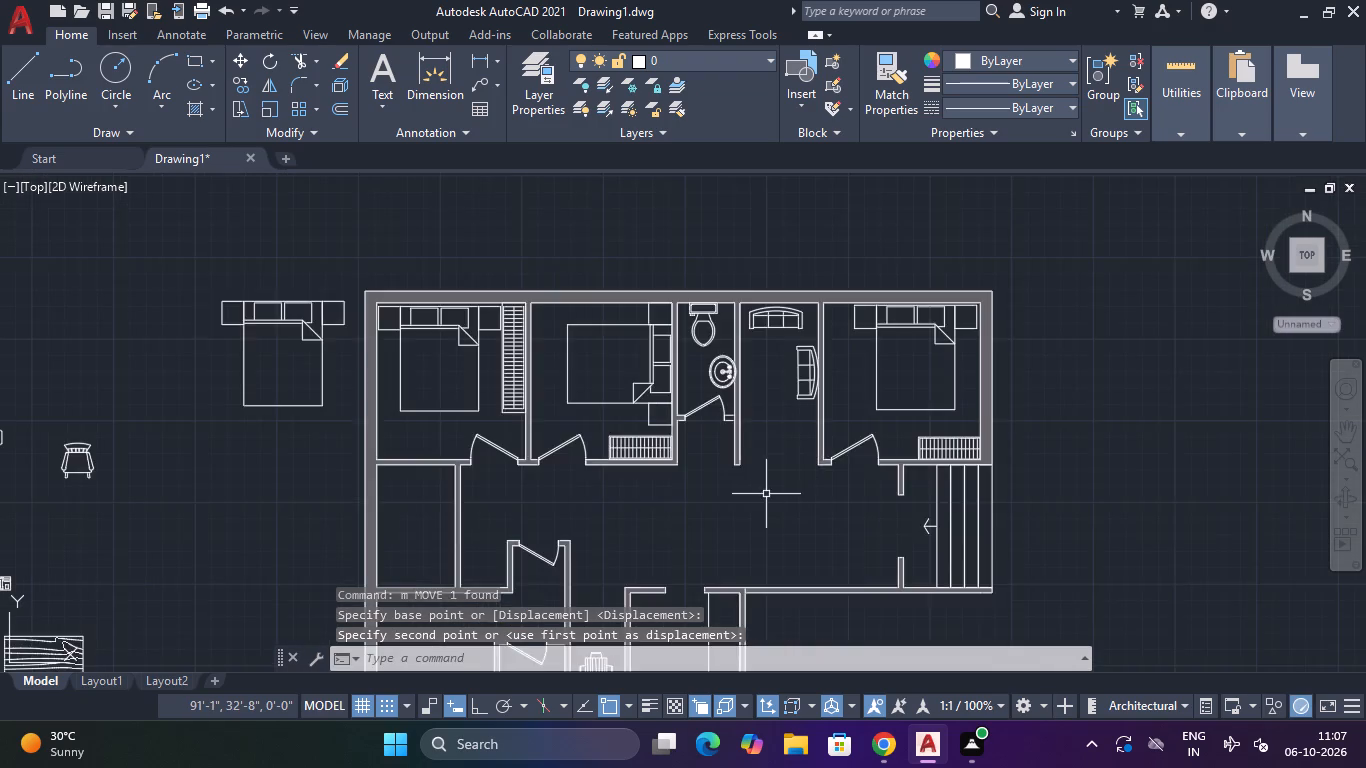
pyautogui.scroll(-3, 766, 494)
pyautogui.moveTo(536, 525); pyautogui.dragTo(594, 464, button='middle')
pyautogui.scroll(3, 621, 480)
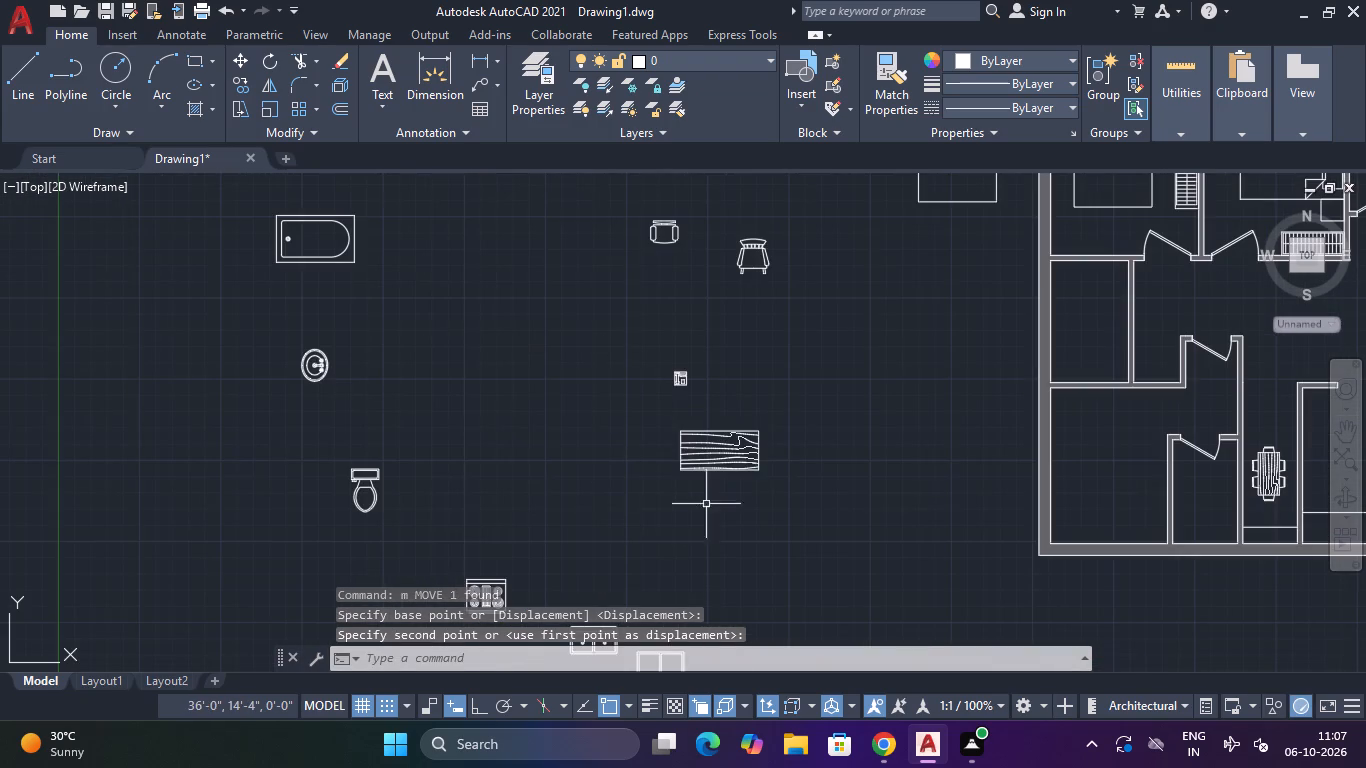
# Scale the wood-grain table block beside the plan down to about half its size.
pyautogui.click(797, 435)
pyautogui.click(685, 493)
pyautogui.press('s')
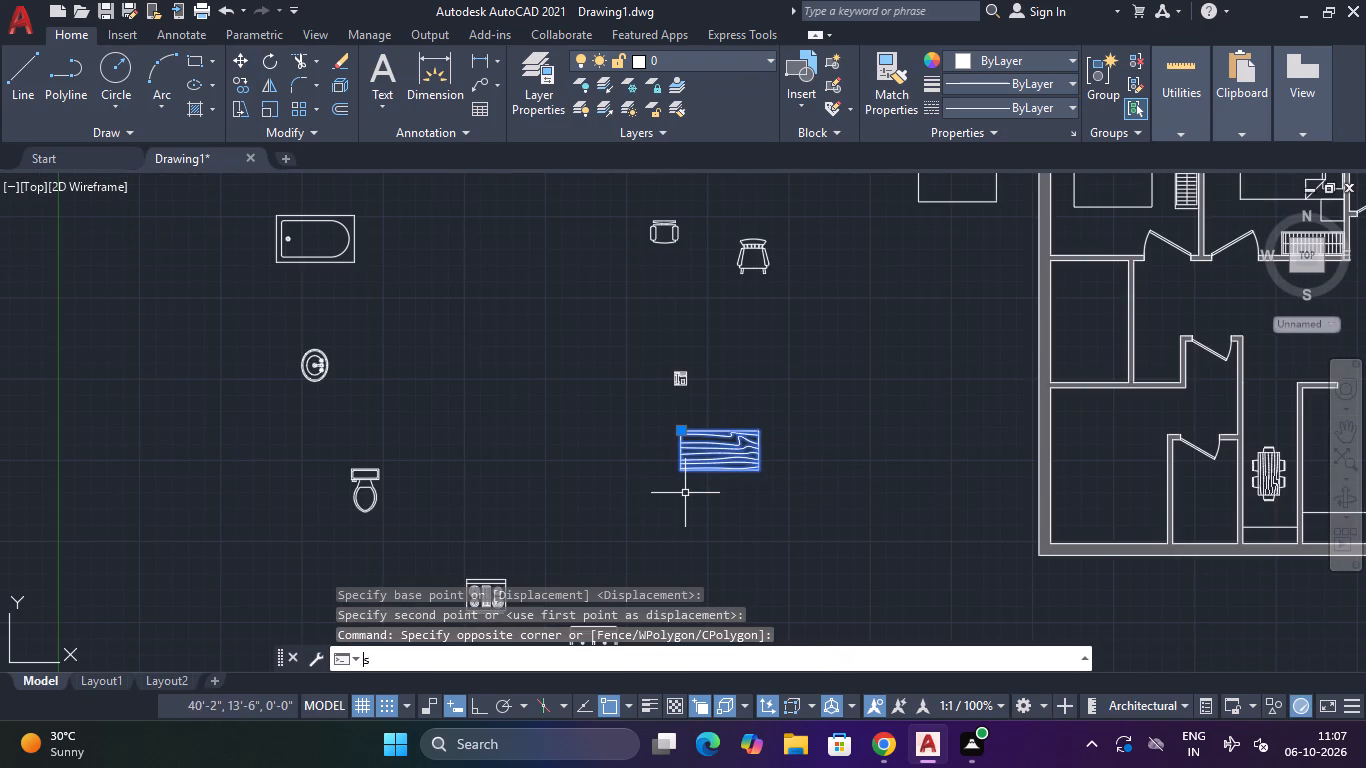
pyautogui.write('c')
pyautogui.press('space')
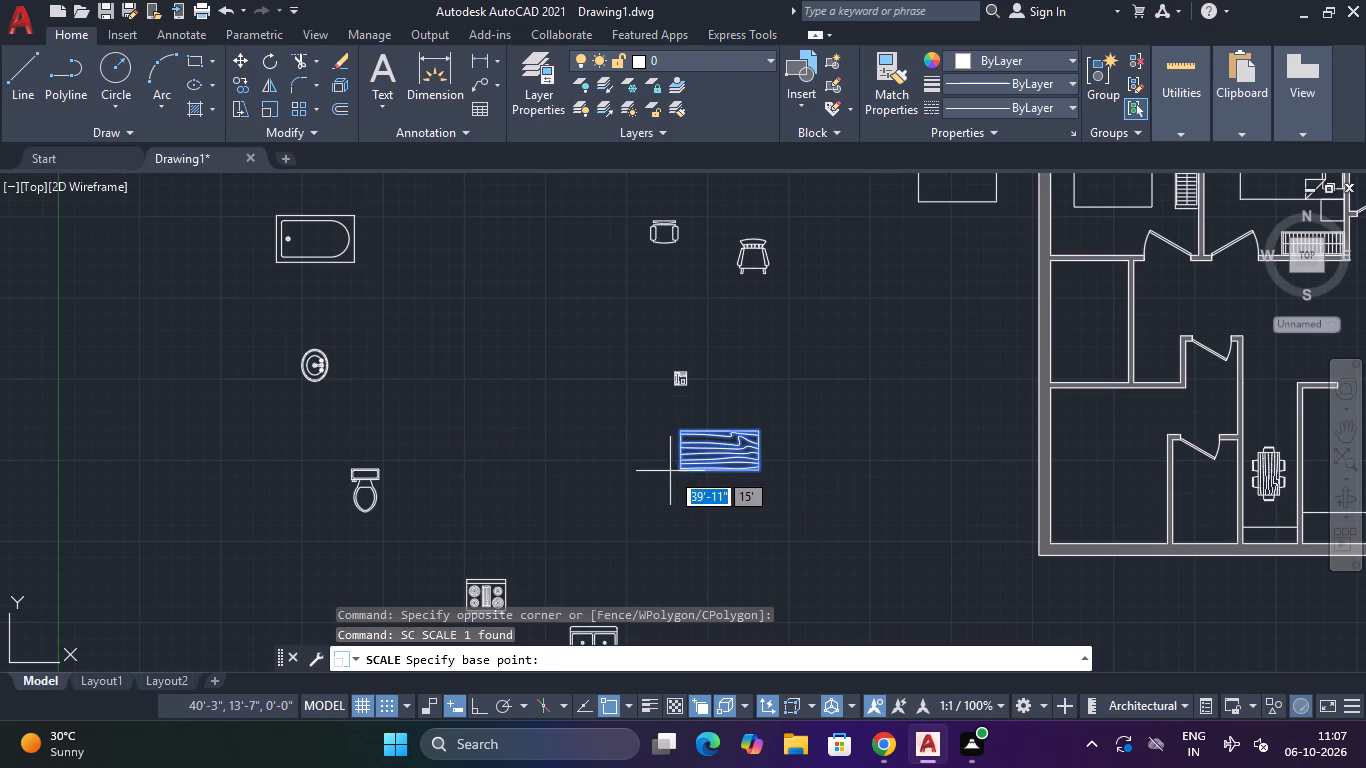
pyautogui.click(675, 467)
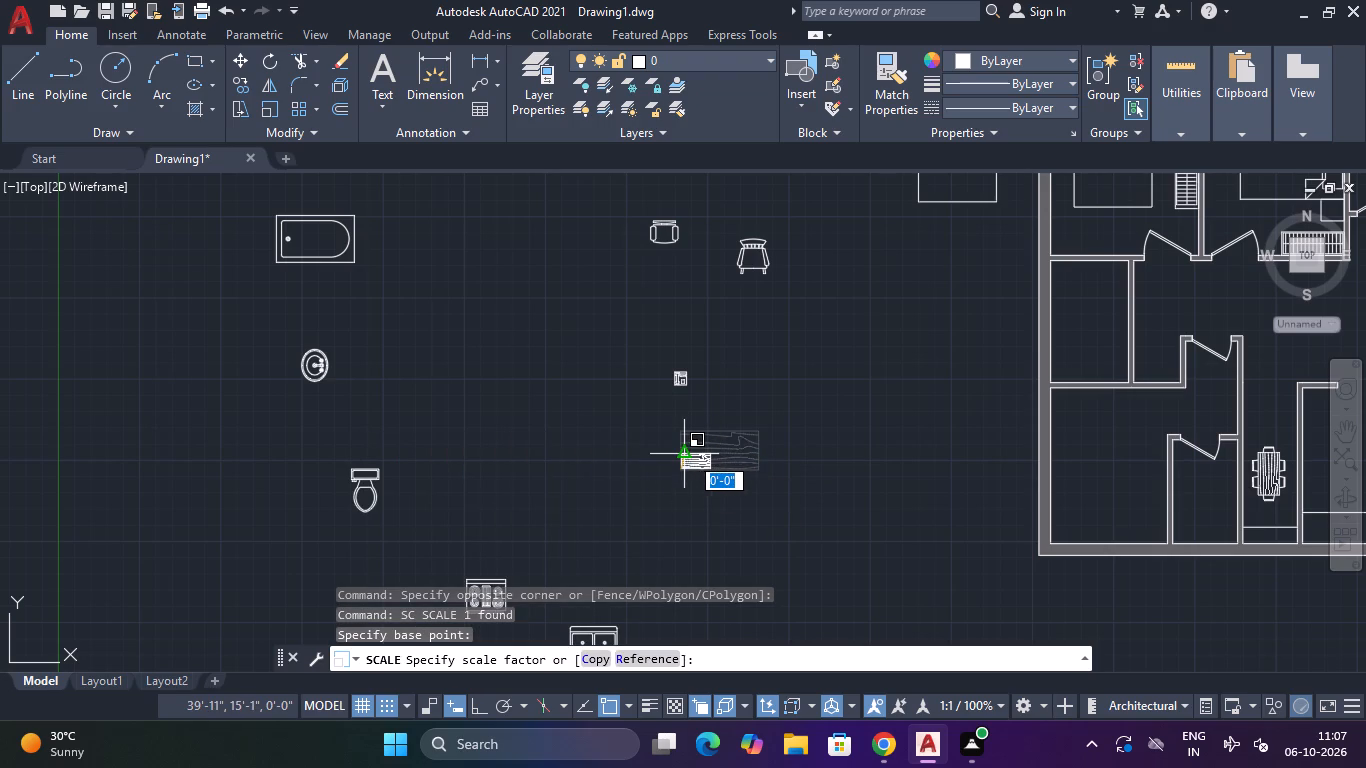
pyautogui.click(691, 454)
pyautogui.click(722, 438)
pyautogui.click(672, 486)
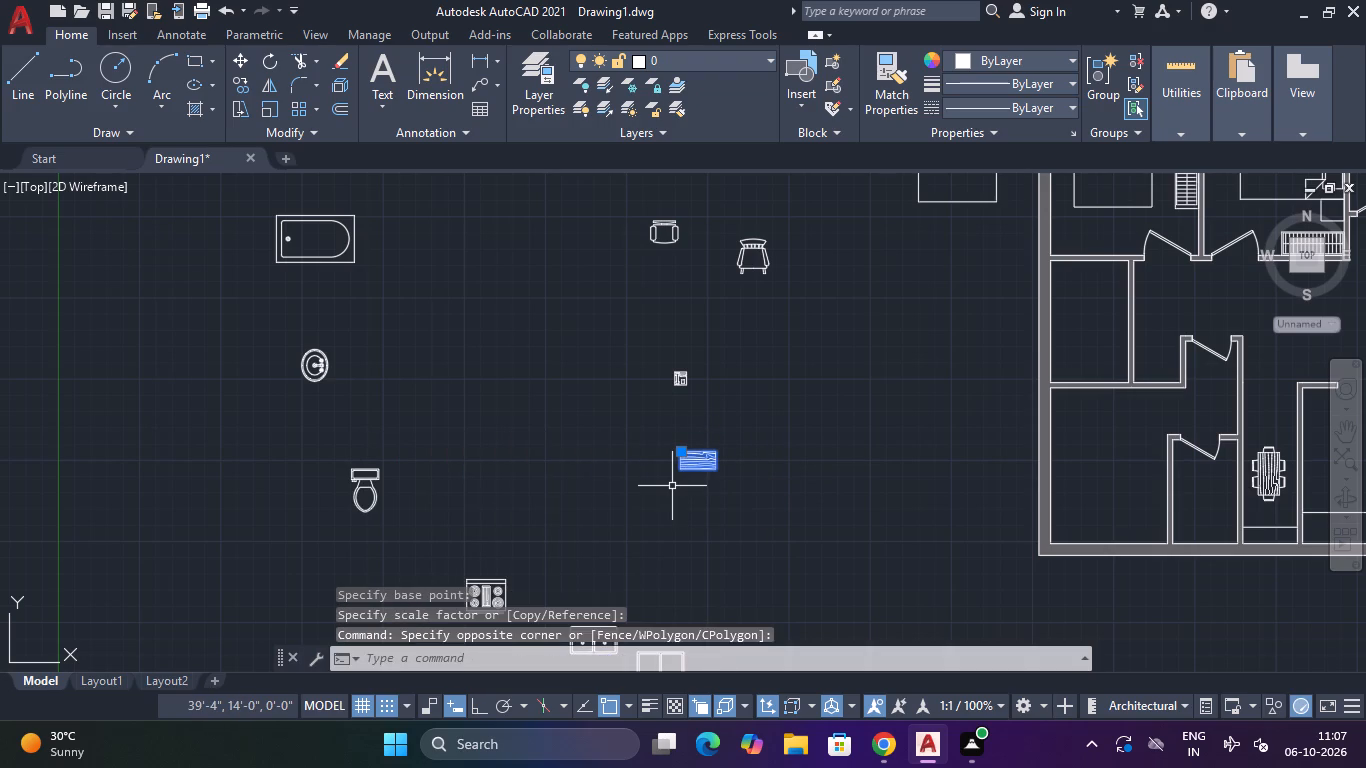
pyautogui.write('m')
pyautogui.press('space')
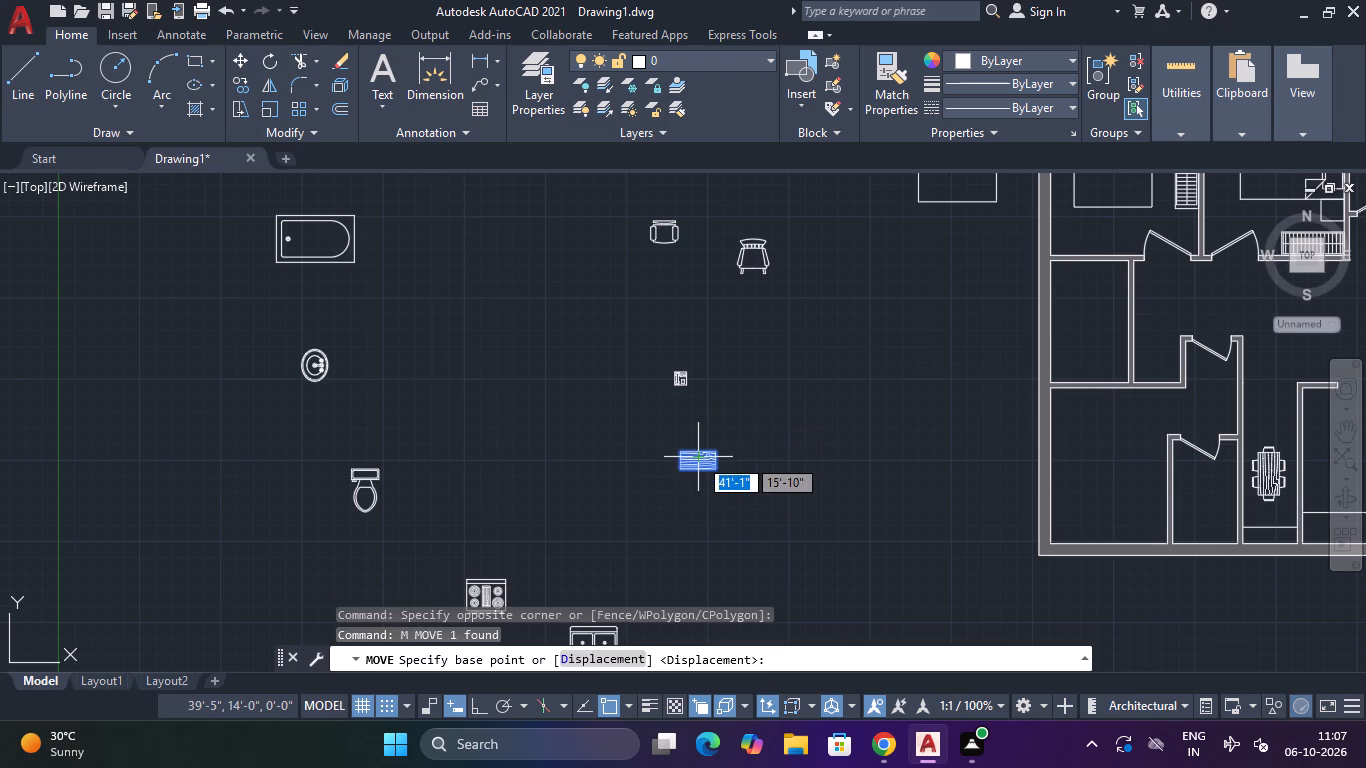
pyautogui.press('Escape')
# Rotate the scaled-down wood-grain table a quarter turn so that its long side runs north-south.
pyautogui.click(717, 435)
pyautogui.click(654, 539)
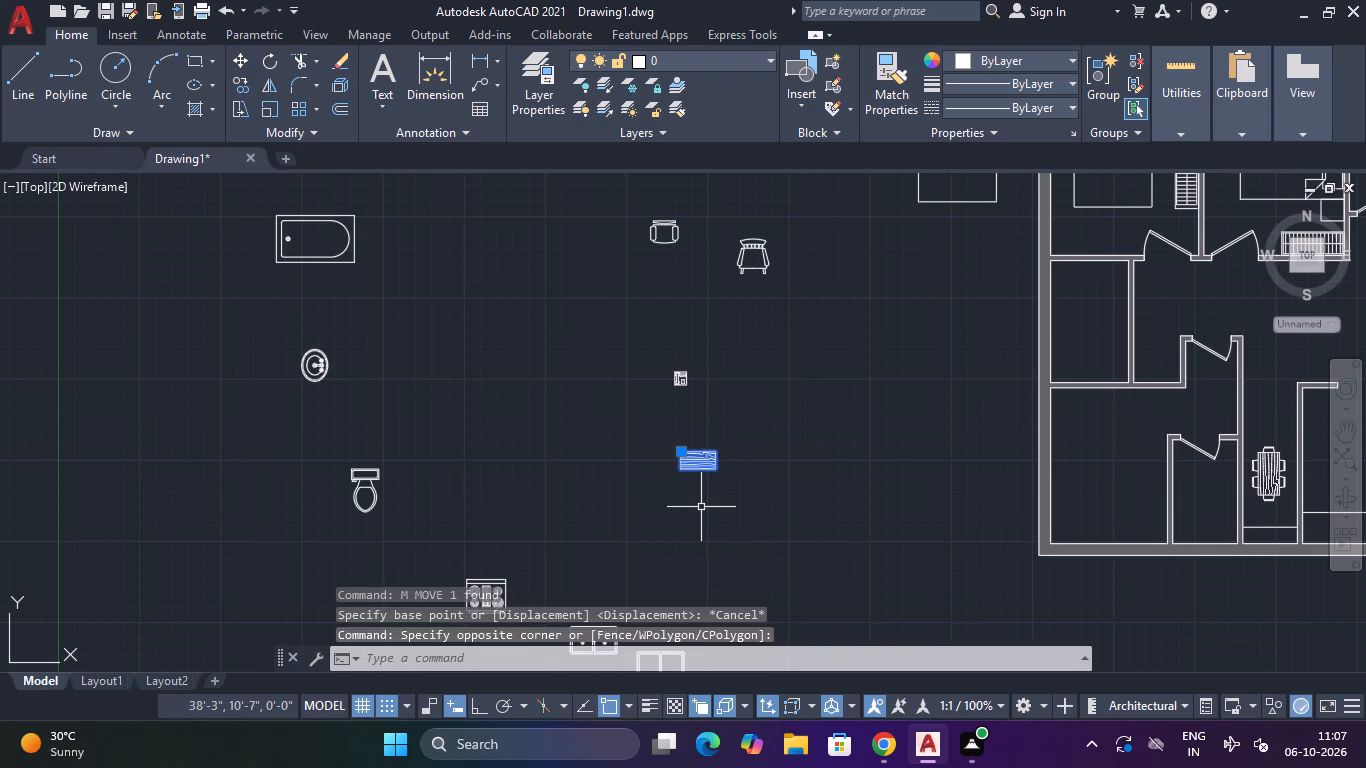
pyautogui.press('r')
pyautogui.press('o')
pyautogui.press('space')
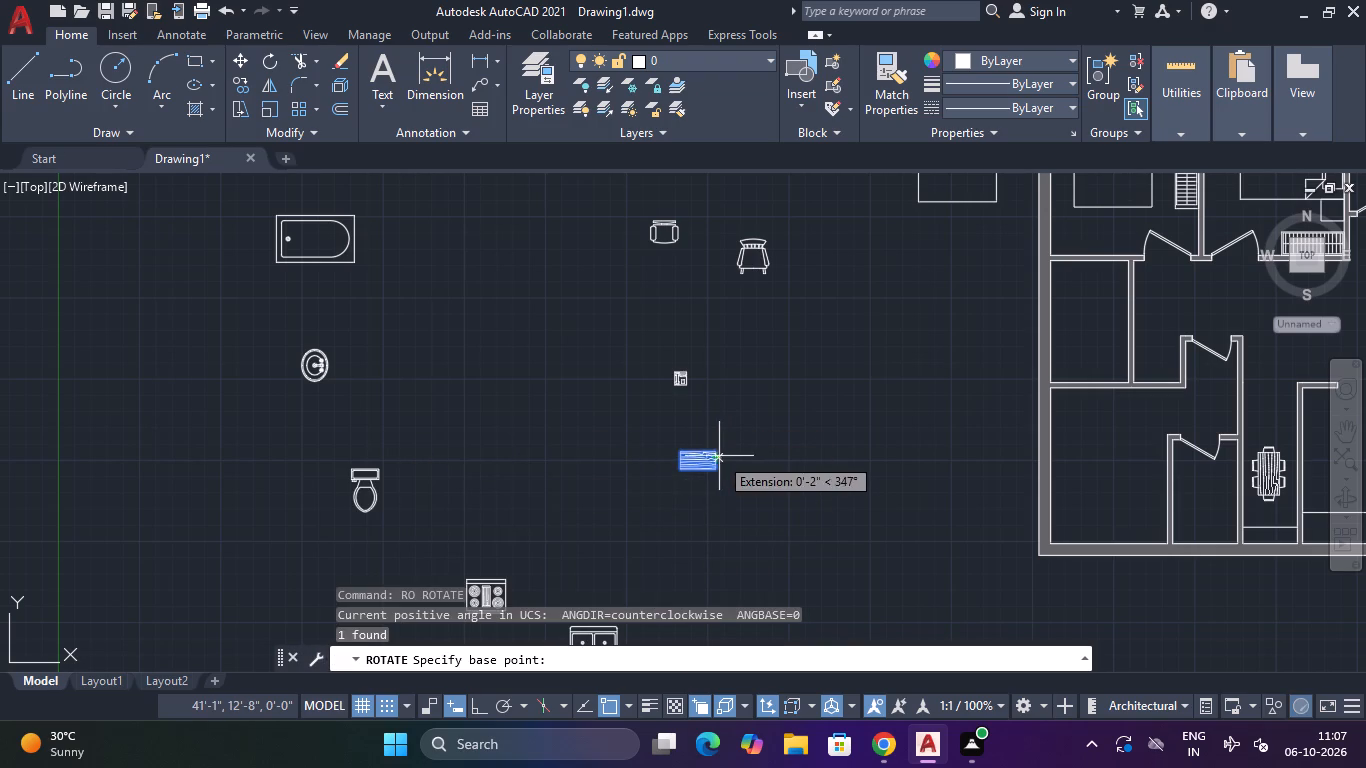
pyautogui.click(717, 445)
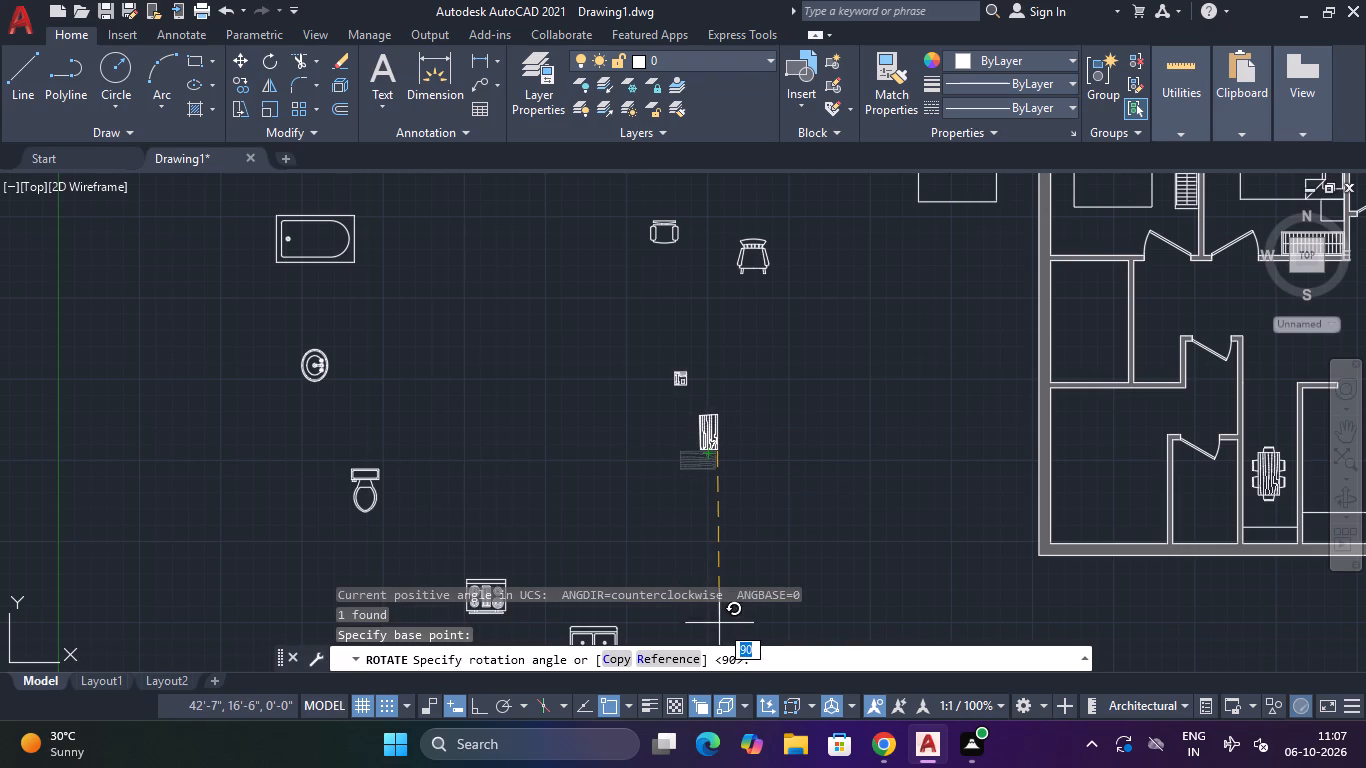
pyautogui.click(719, 630)
# Move the rotated table into the narrow sofa room, just west of the sofa on the east wall.
pyautogui.click(767, 414)
pyautogui.click(571, 512)
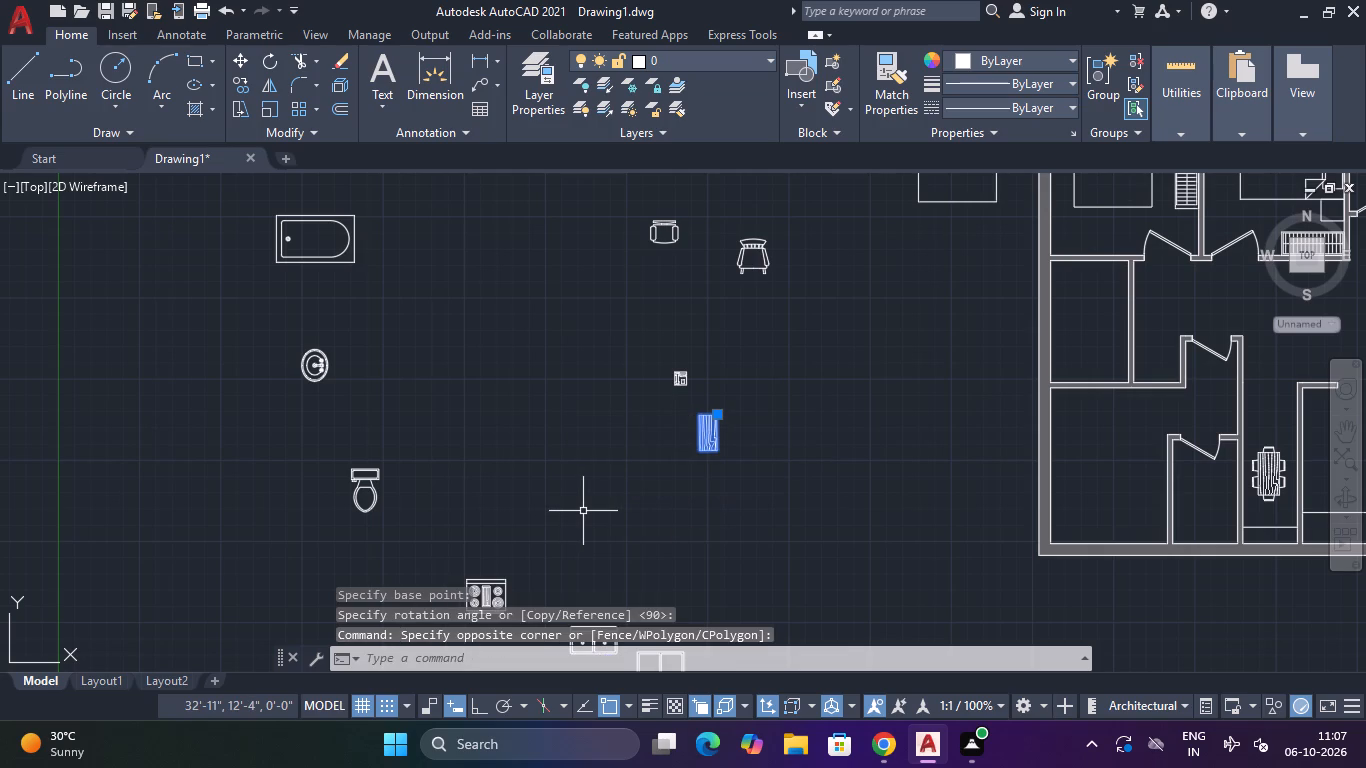
pyautogui.write('m')
pyautogui.press('space')
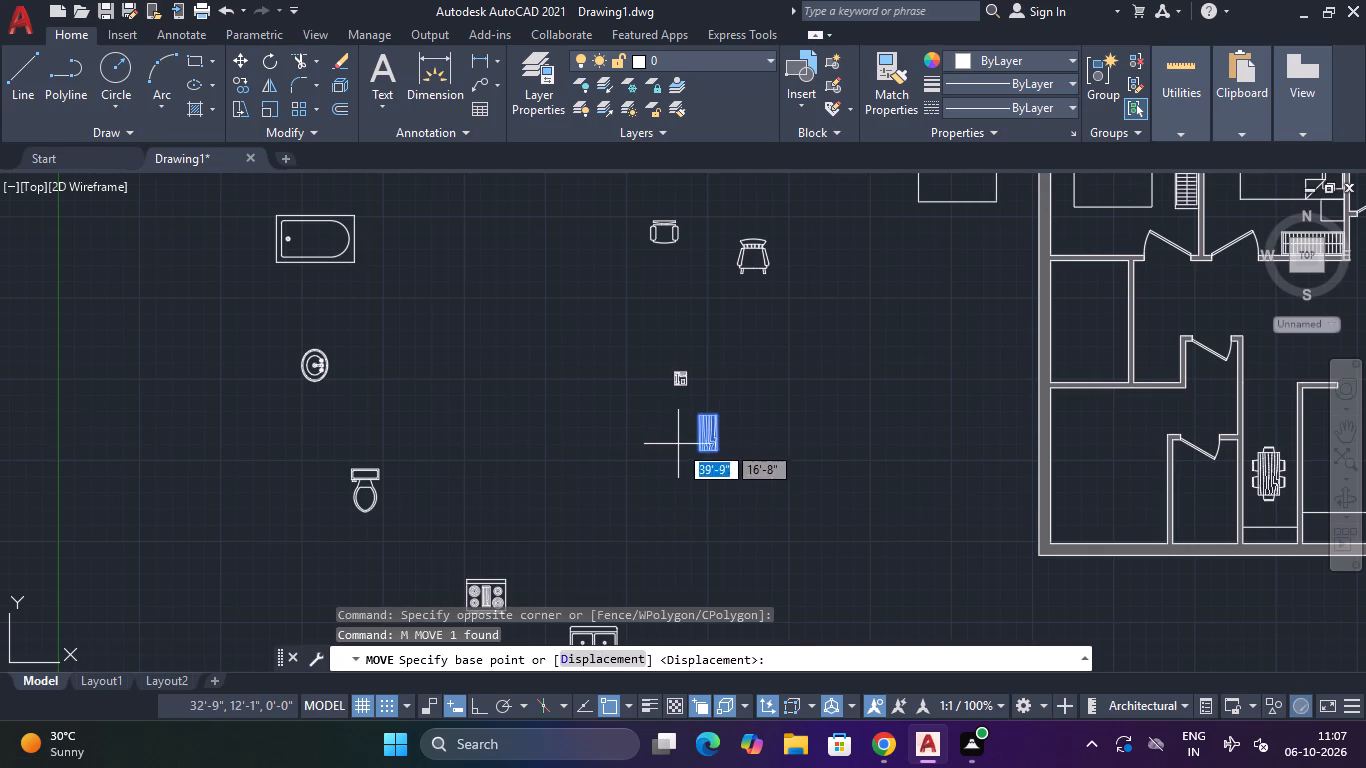
pyautogui.click(712, 434)
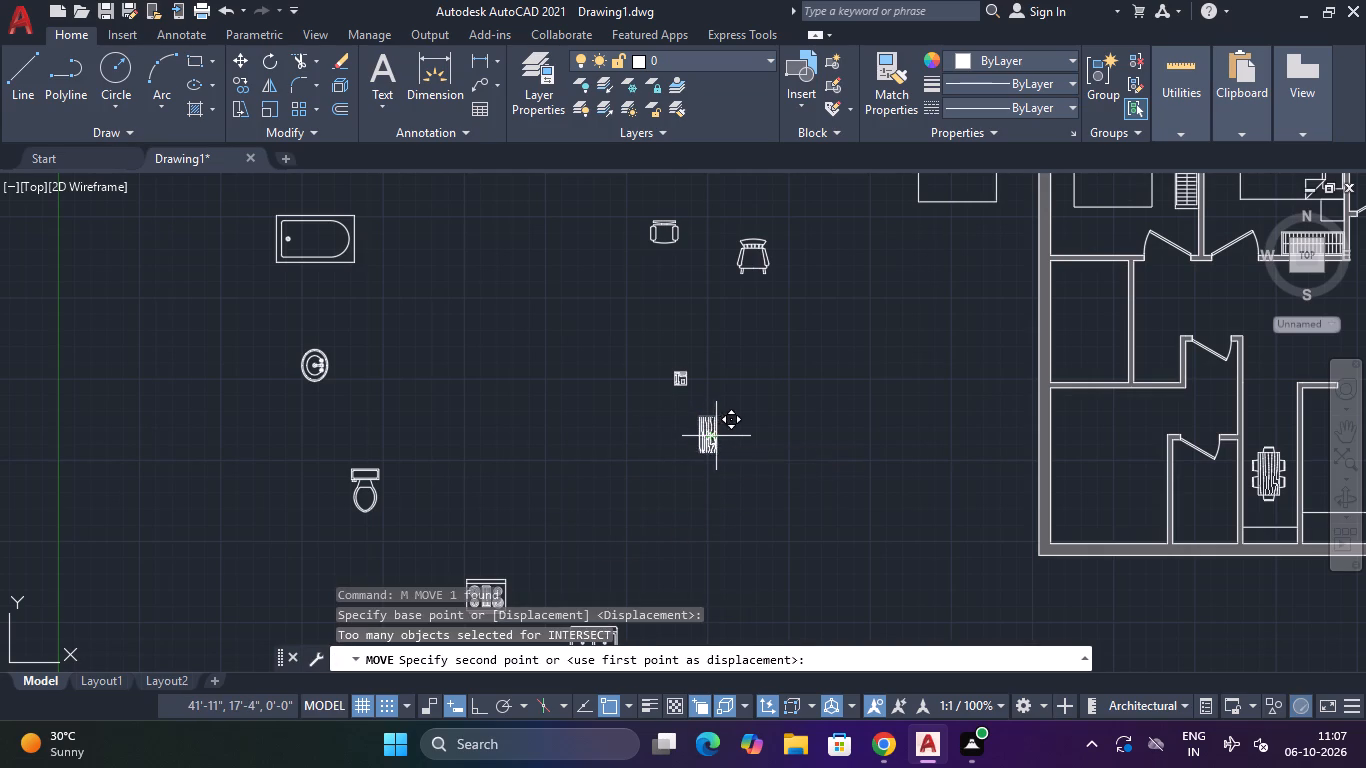
pyautogui.moveTo(716, 436); pyautogui.dragTo(427, 458, button='middle')
pyautogui.moveTo(1097, 299); pyautogui.dragTo(974, 542, button='middle')
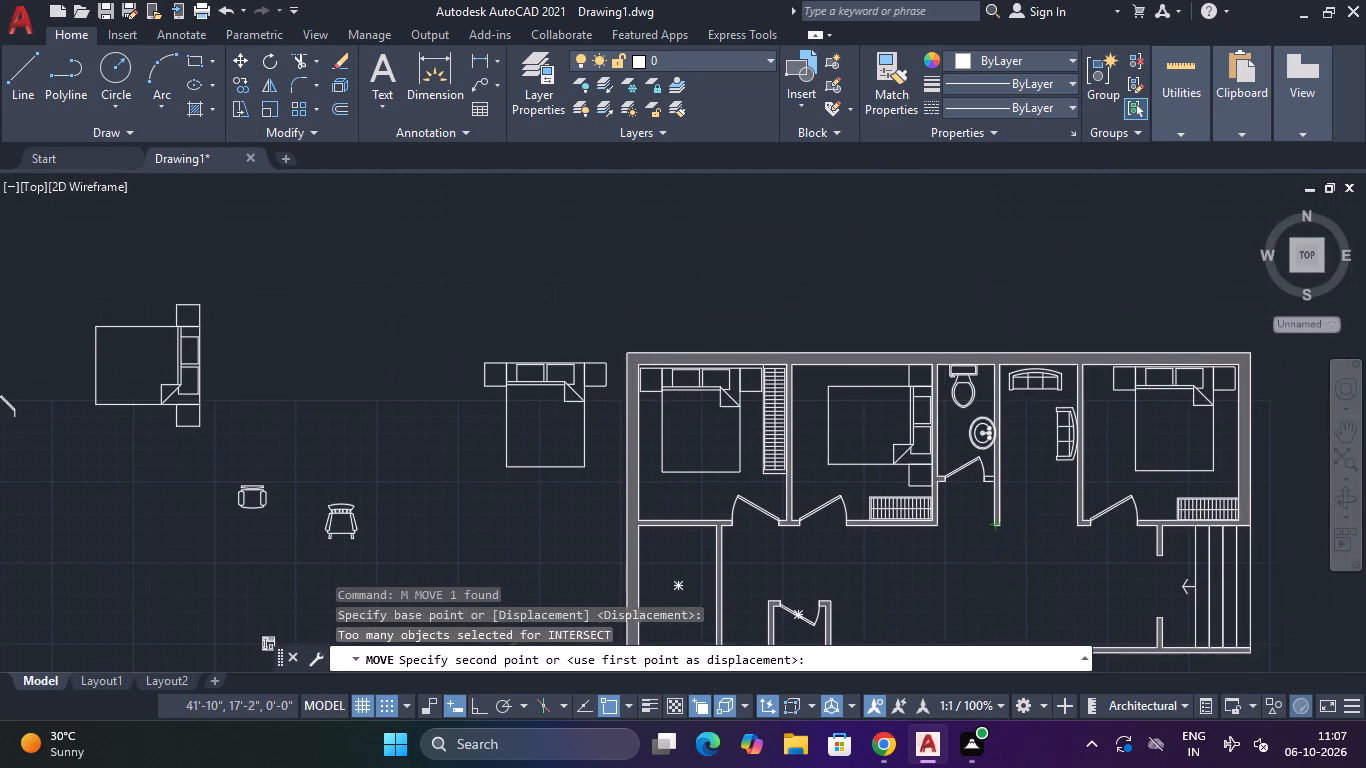
pyautogui.scroll(2, 1036, 459)
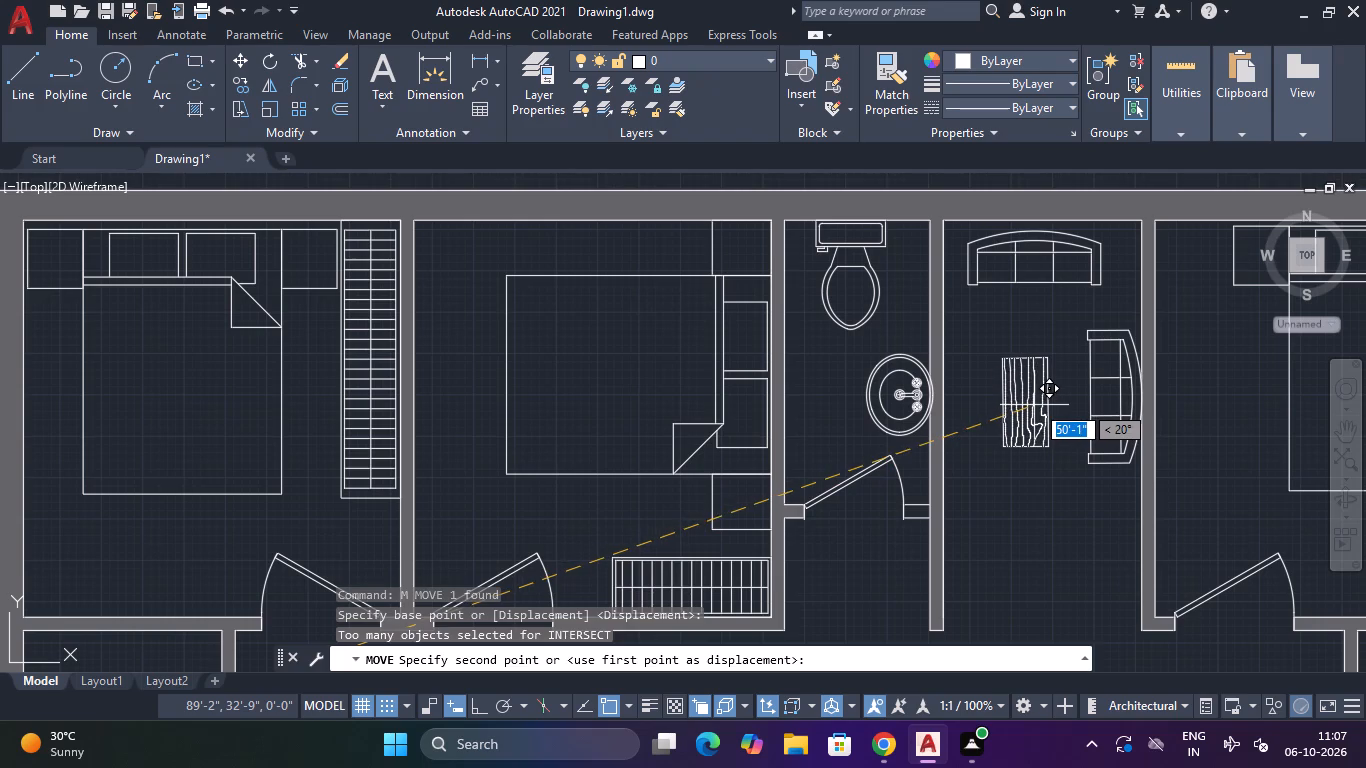
pyautogui.click(1035, 404)
pyautogui.press('Escape')
pyautogui.press('Escape')
# Rotate the armchair block outside the plan a quarter turn so that its back faces east.
pyautogui.scroll(-3, 1039, 539)
pyautogui.moveTo(1039, 539); pyautogui.dragTo(1091, 356, button='middle')
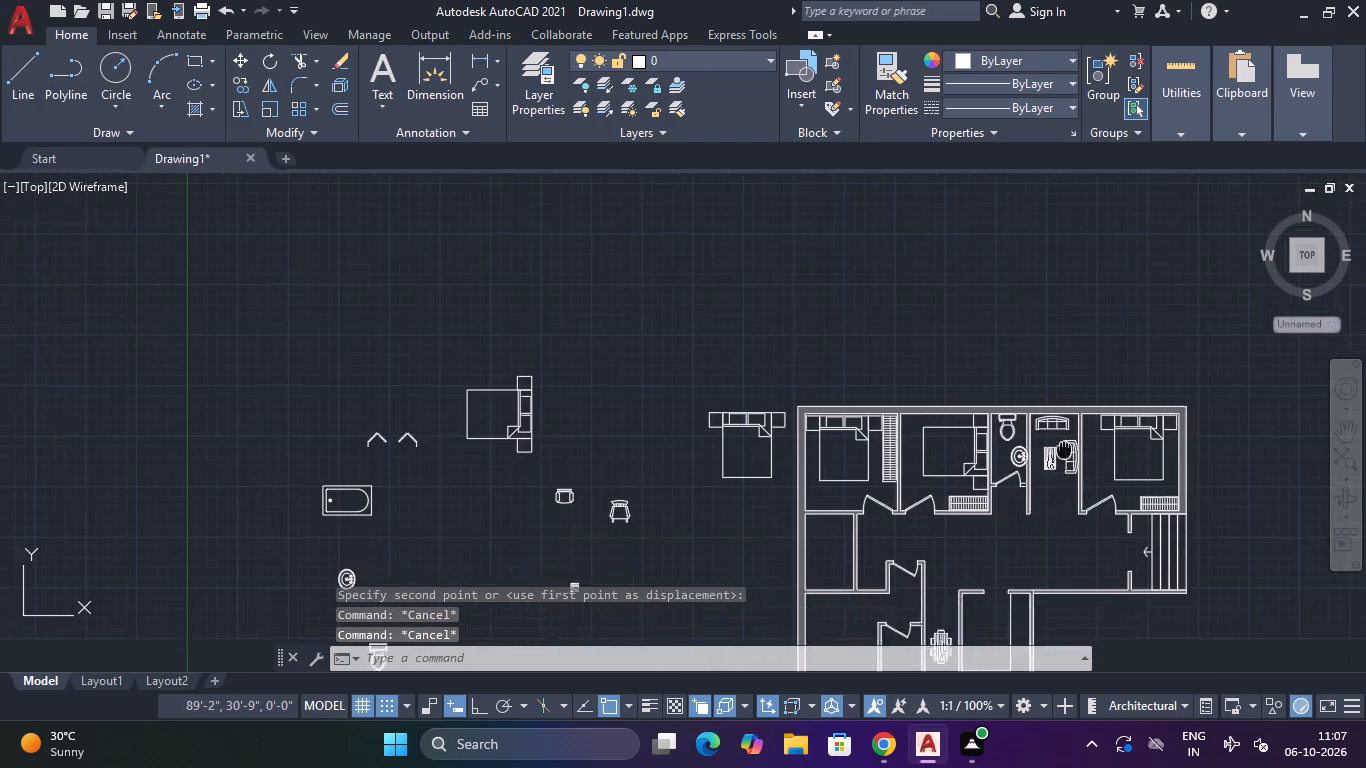
pyautogui.moveTo(1091, 356); pyautogui.dragTo(1110, 291, button='middle')
pyautogui.moveTo(633, 241); pyautogui.dragTo(633, 253)
pyautogui.click(610, 329)
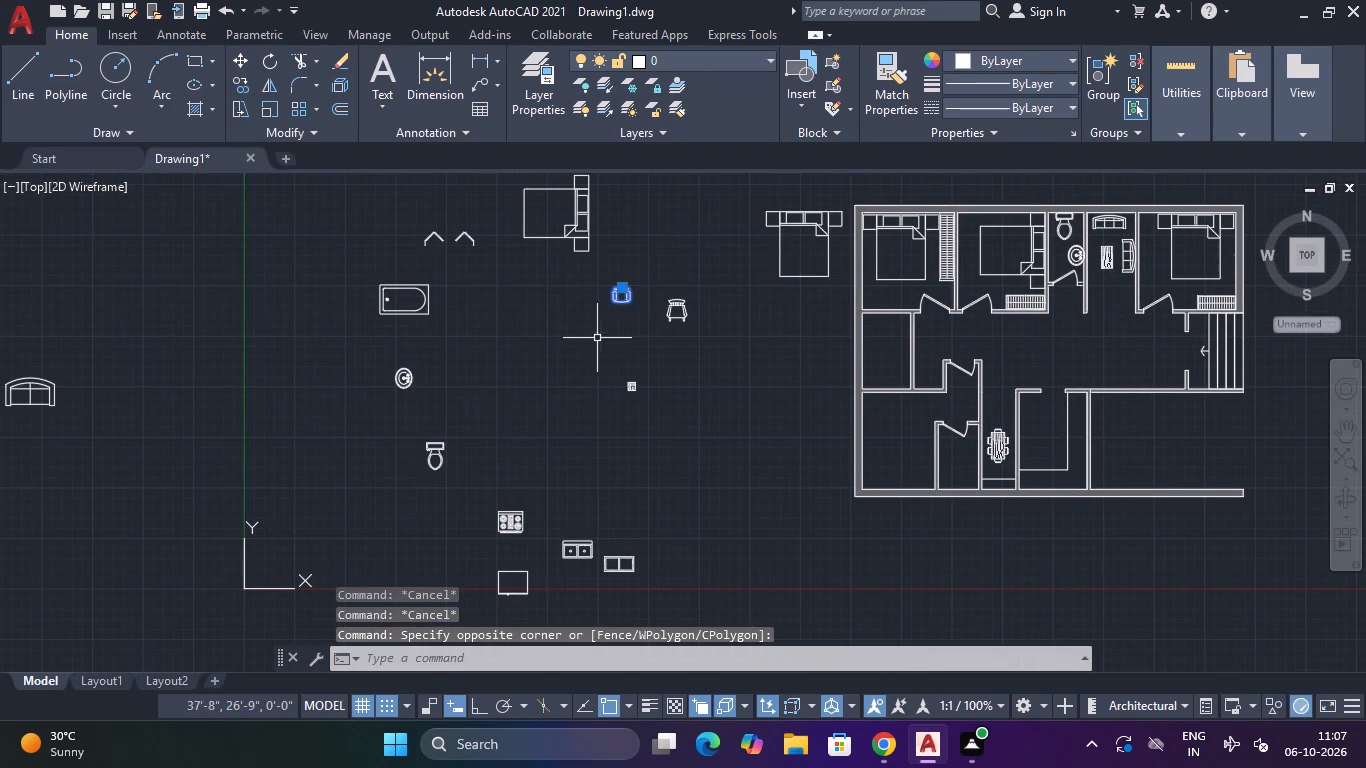
pyautogui.press('r')
pyautogui.press('o')
pyautogui.press('space')
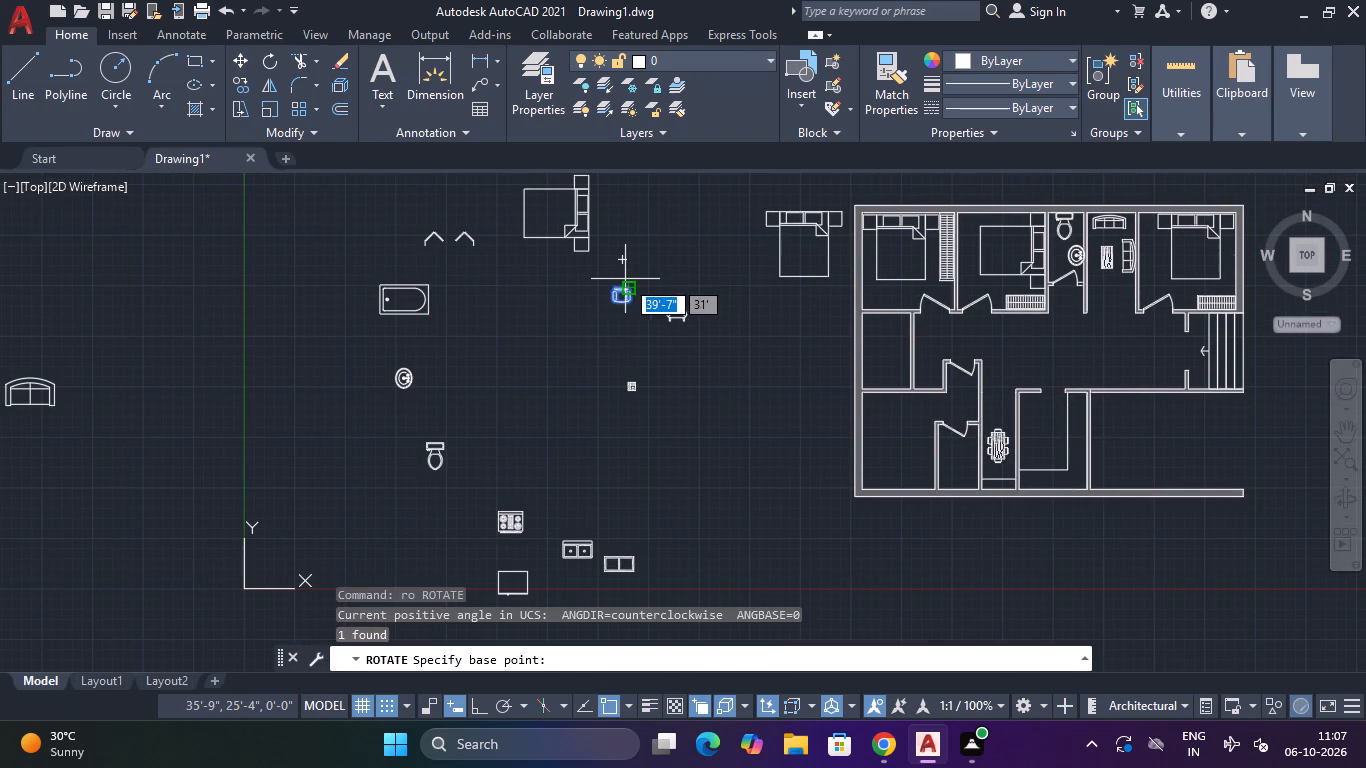
pyautogui.click(625, 279)
pyautogui.click(637, 491)
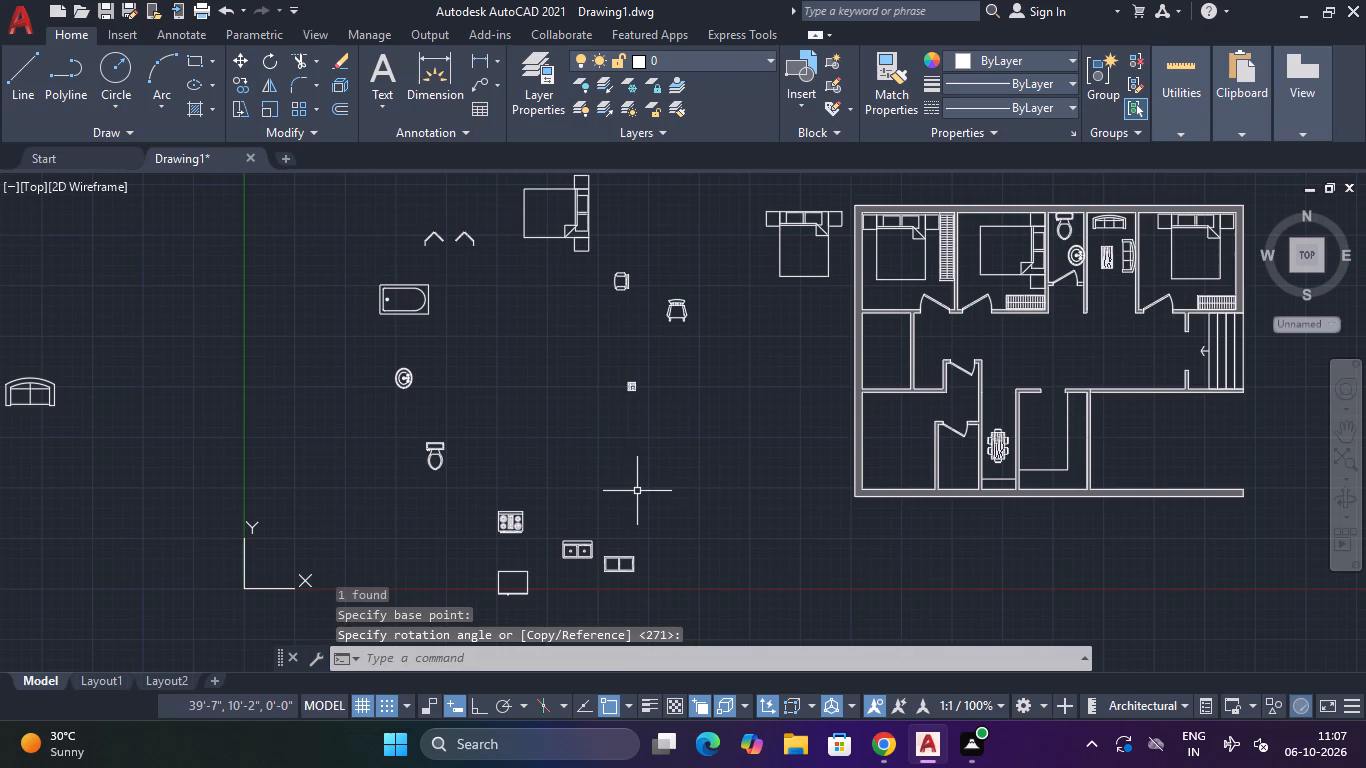
# Move the rotated armchair into the narrow sofa room, against the east wall just below the second sofa.
pyautogui.click(666, 262)
pyautogui.click(568, 313)
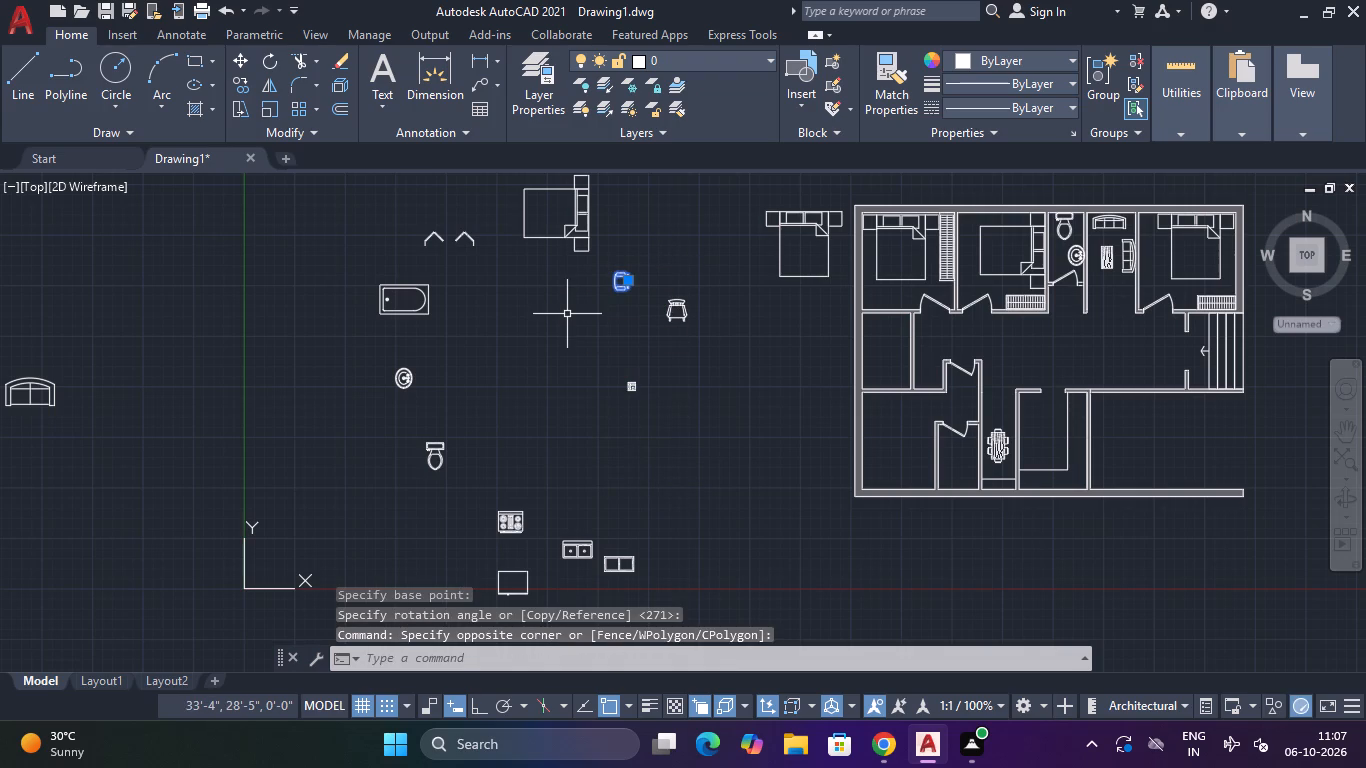
pyautogui.write('m')
pyautogui.press('space')
pyautogui.click(627, 291)
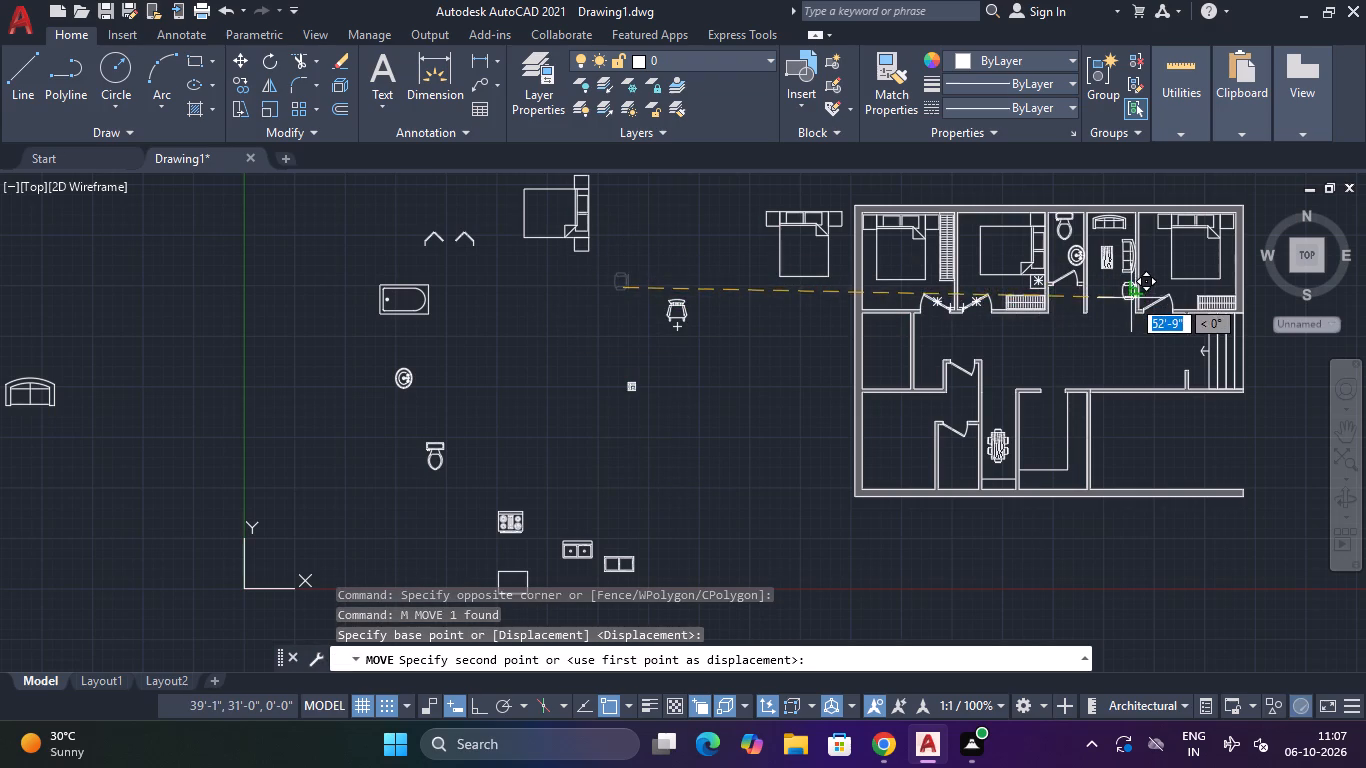
pyautogui.scroll(4, 1131, 298)
pyautogui.moveTo(1115, 282); pyautogui.dragTo(1066, 478, button='middle')
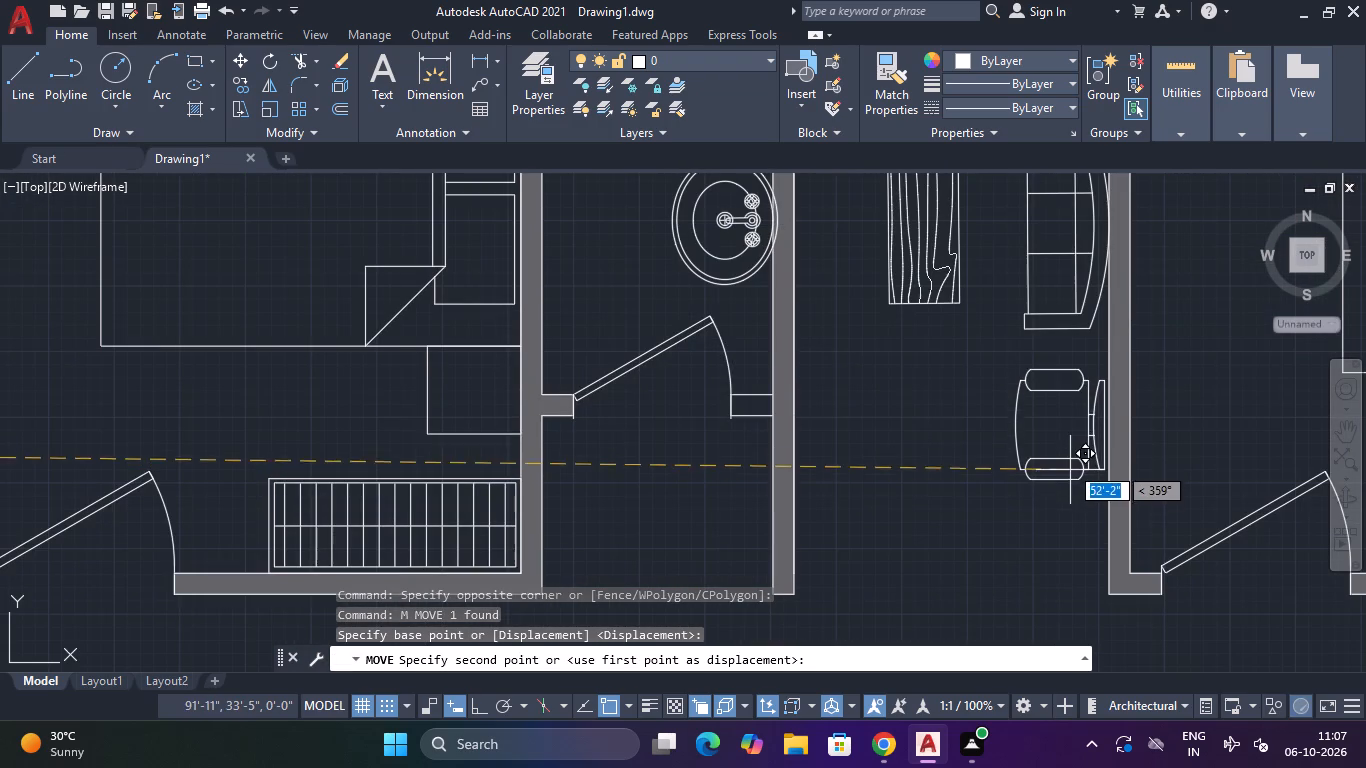
pyautogui.click(1070, 450)
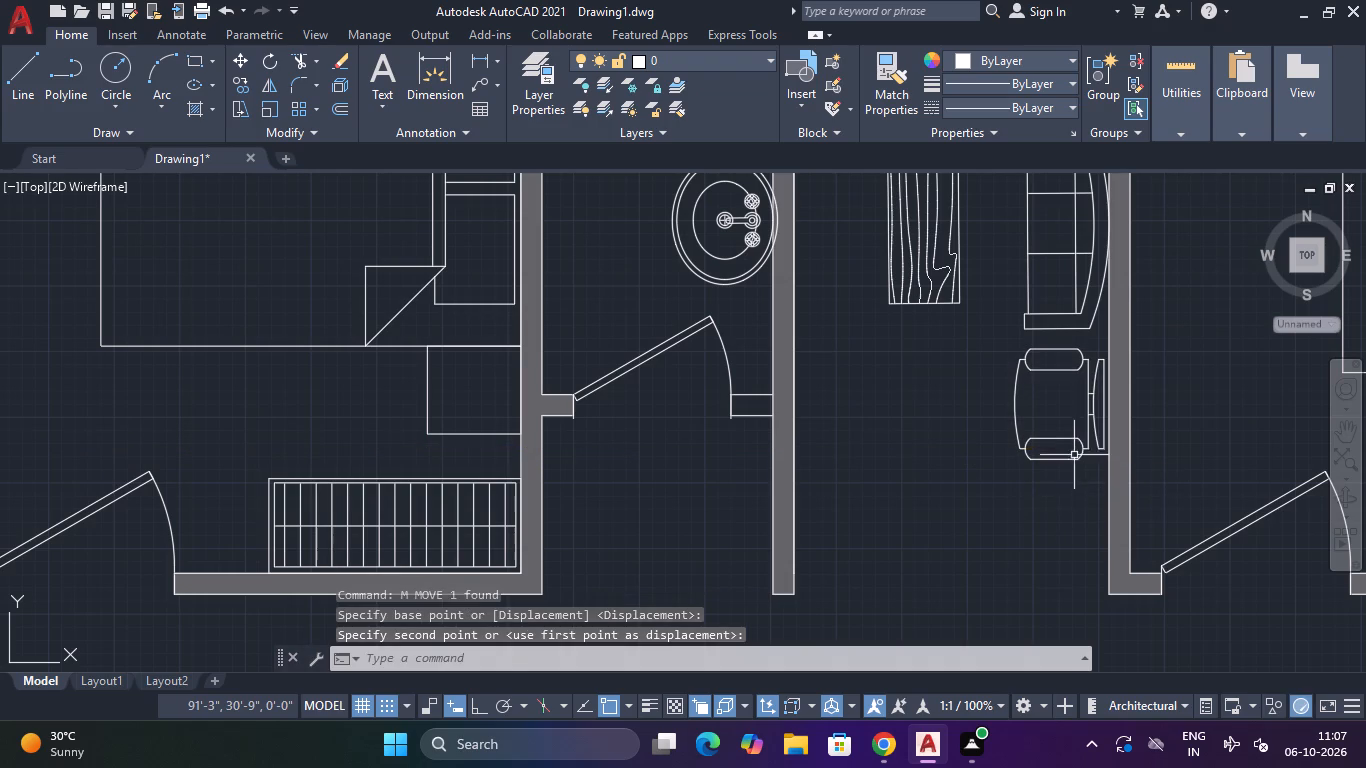
# Copy the armchair straight down along the east wall, placing one copy directly below it.
pyautogui.click(1068, 485)
pyautogui.click(1068, 438)
pyautogui.write('co')
pyautogui.press('space')
pyautogui.click(1068, 451)
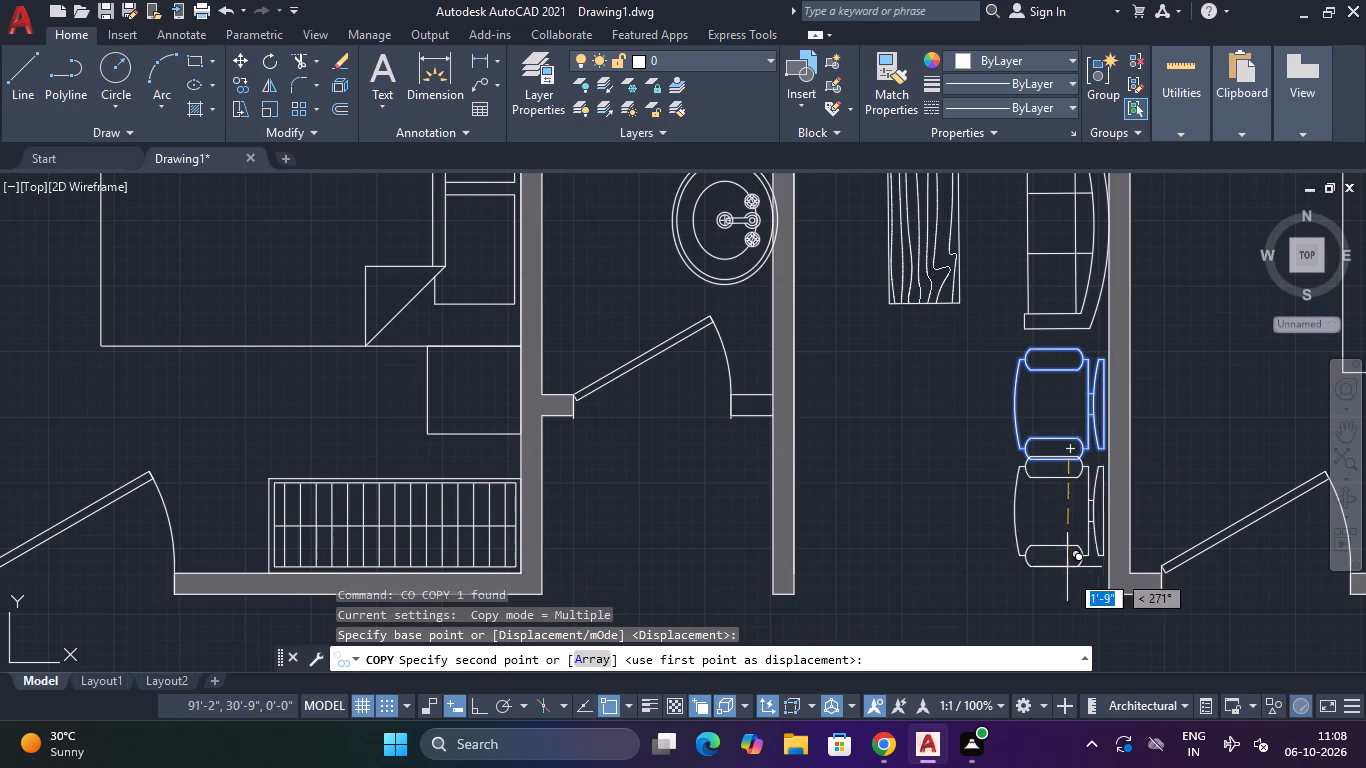
pyautogui.click(1068, 590)
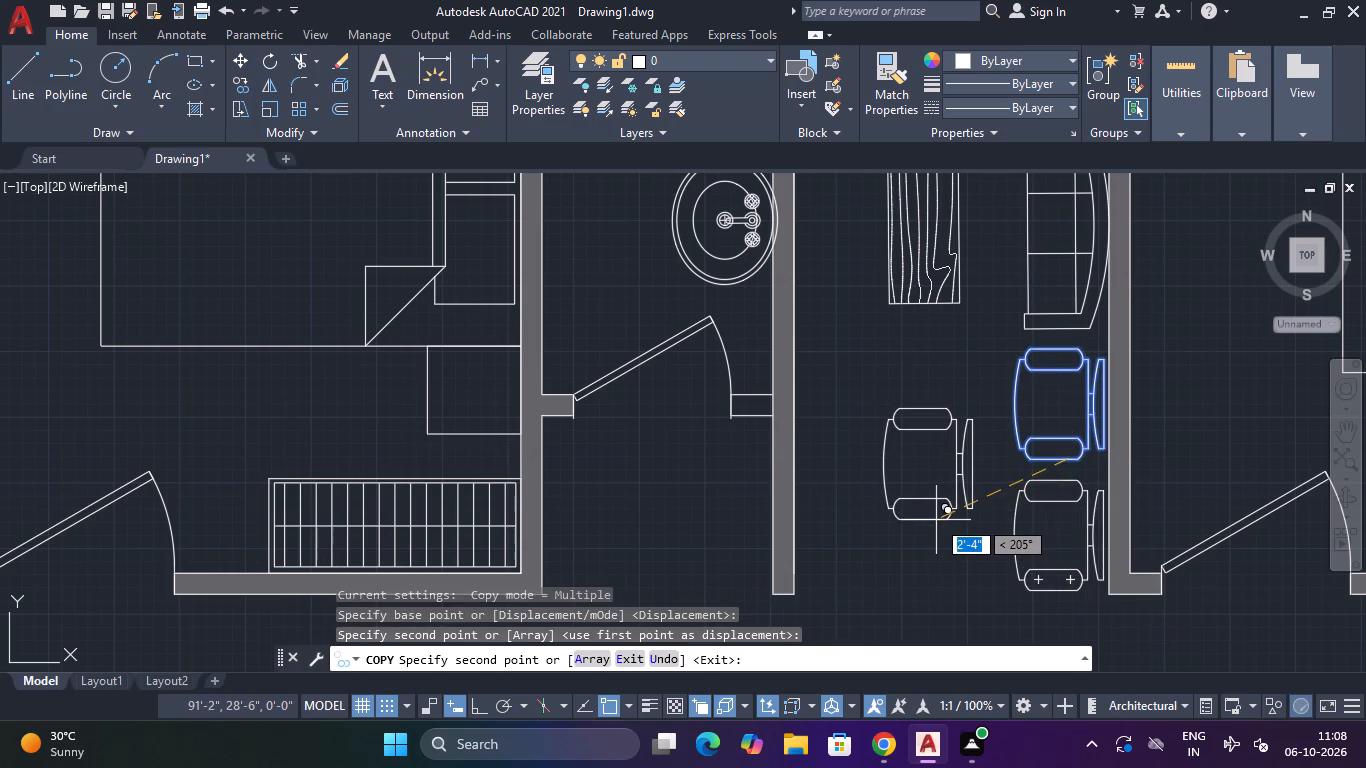
pyautogui.scroll(-4, 936, 519)
pyautogui.press('Escape')
# Rotate the spare bed with its two side tables a quarter turn so that its headboard faces south.
pyautogui.moveTo(935, 558); pyautogui.dragTo(951, 431, button='middle')
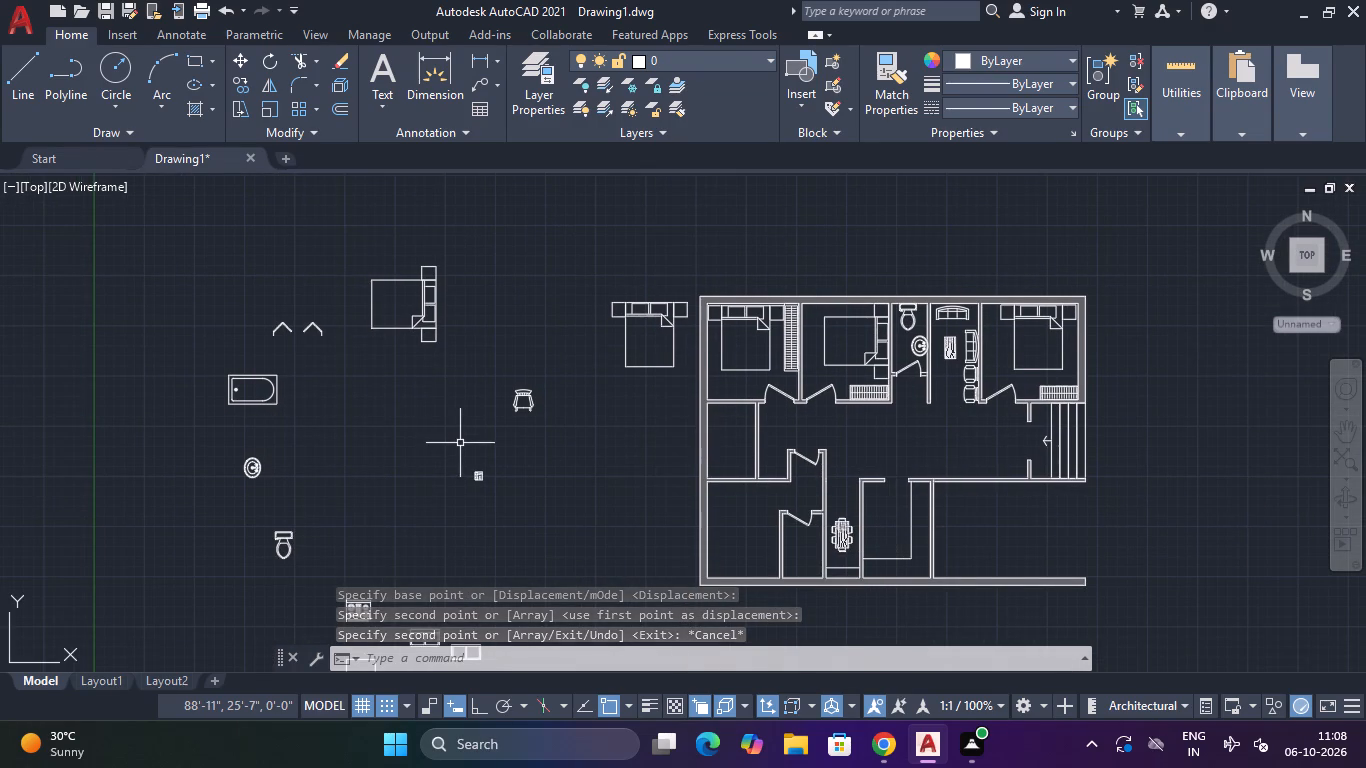
pyautogui.moveTo(462, 437); pyautogui.dragTo(476, 395, button='middle')
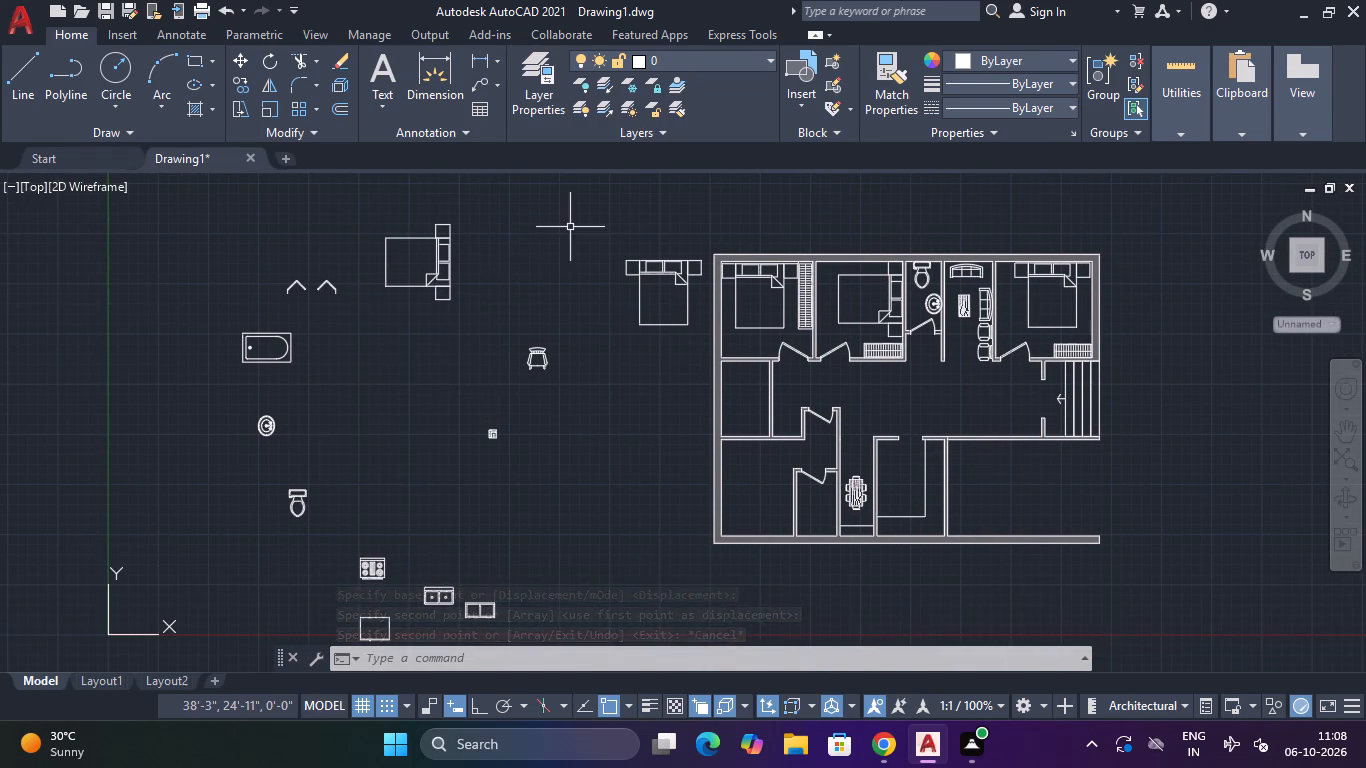
pyautogui.click(464, 184)
pyautogui.click(370, 330)
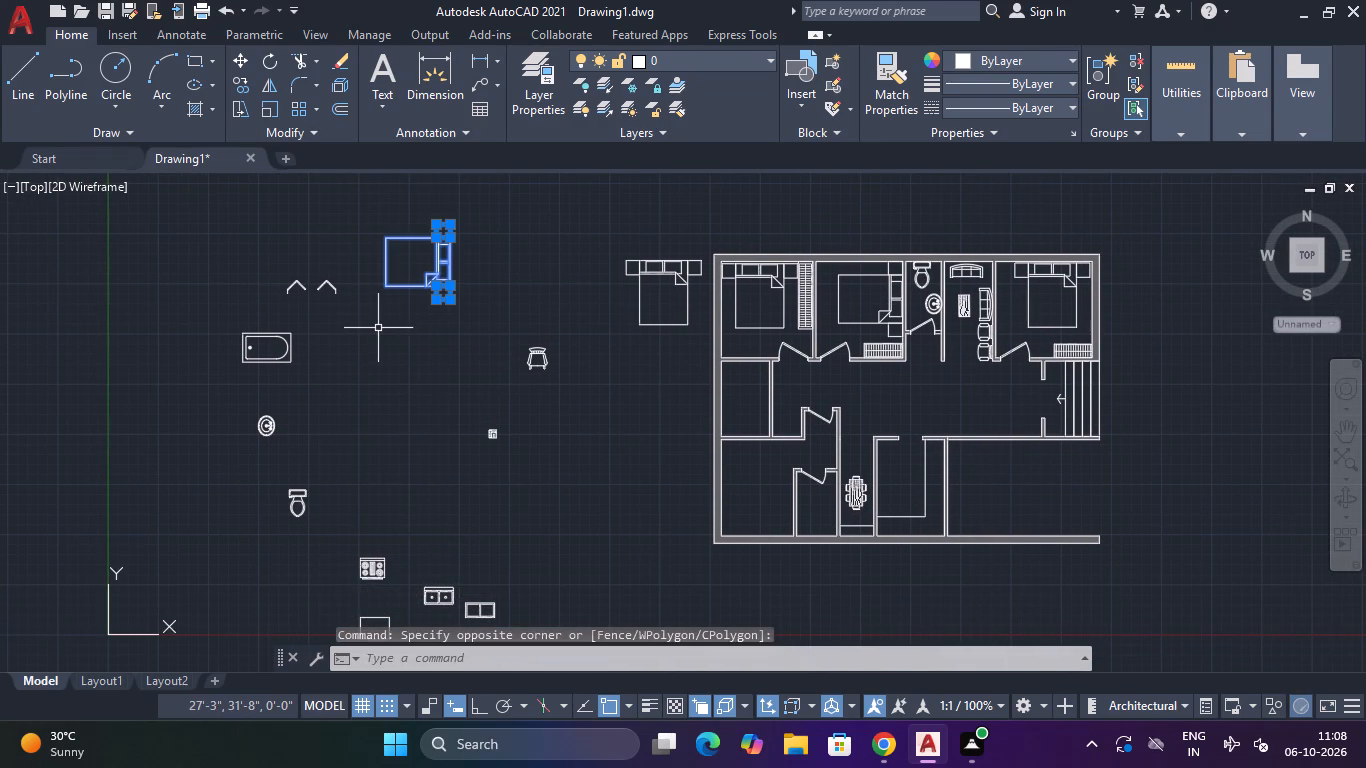
pyautogui.write('ro')
pyautogui.press('space')
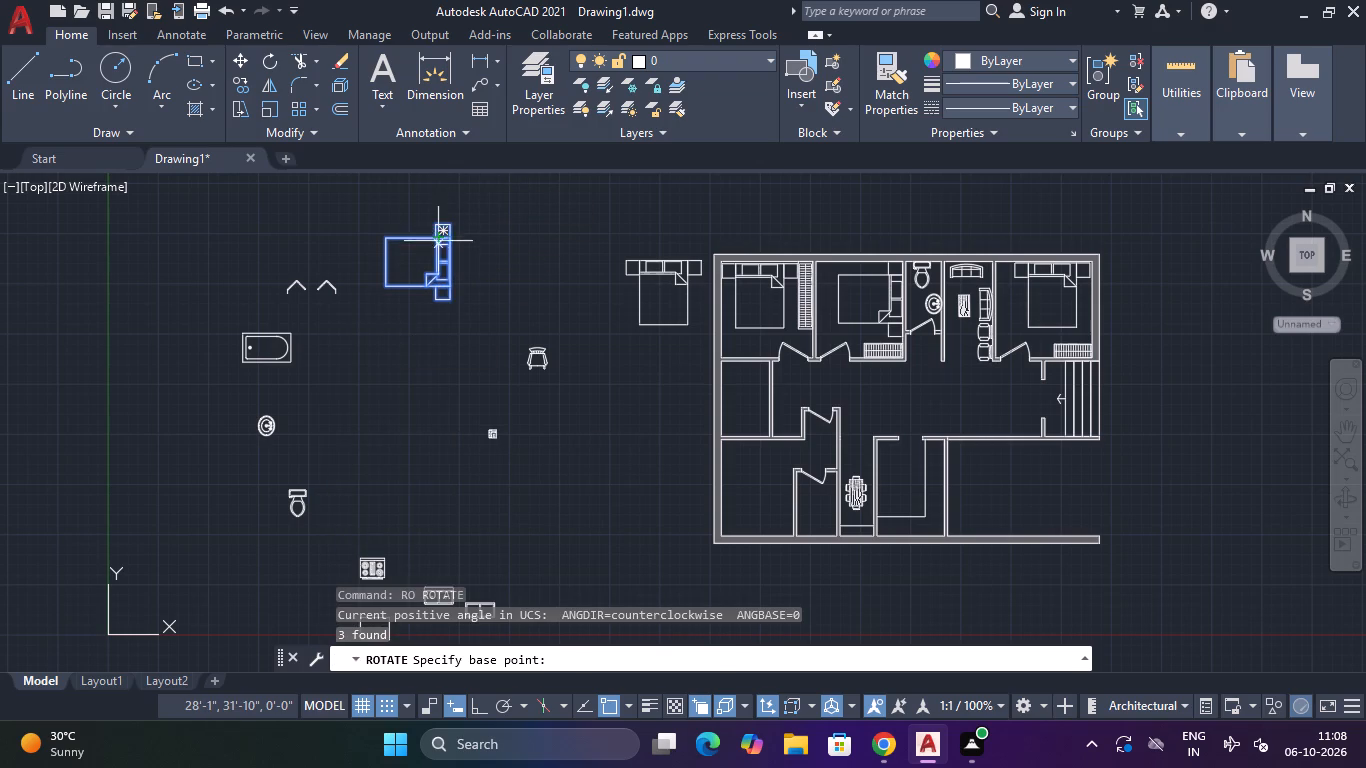
pyautogui.click(449, 220)
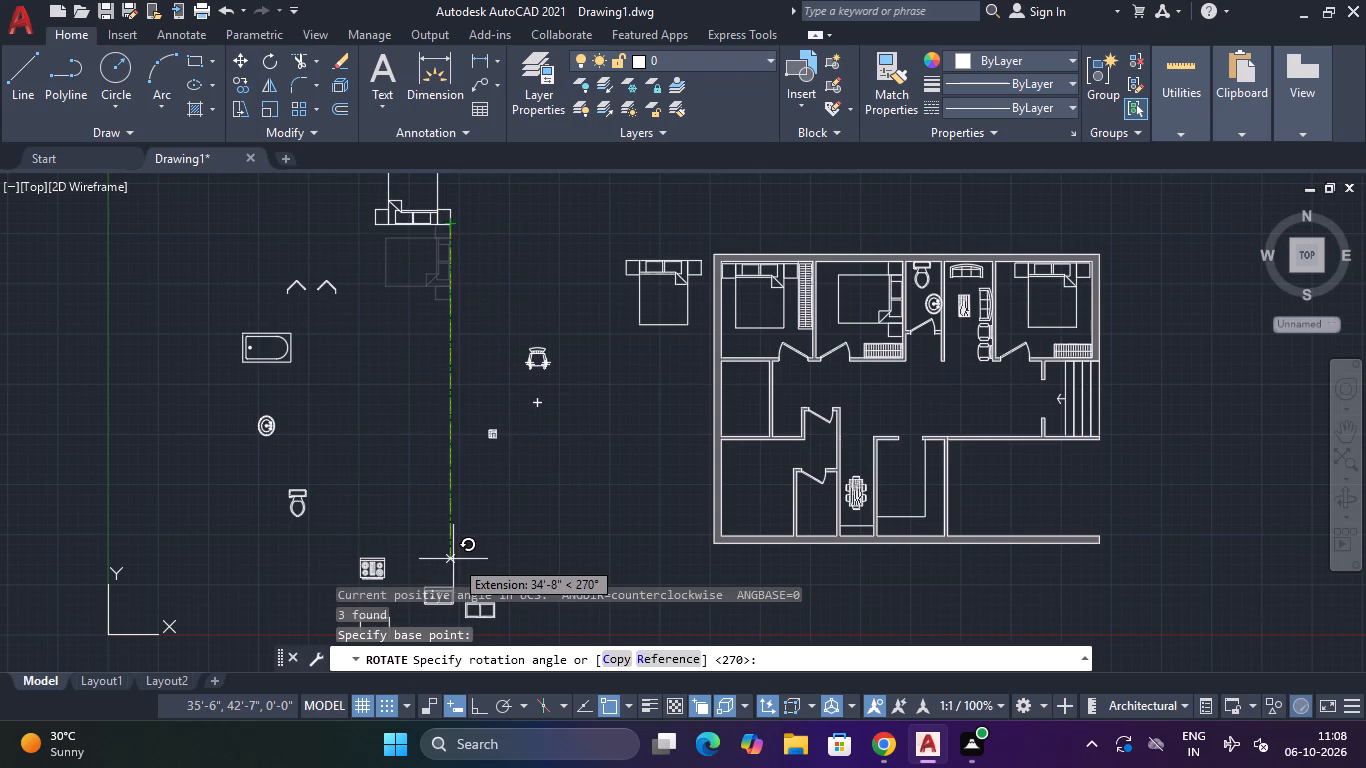
pyautogui.click(452, 528)
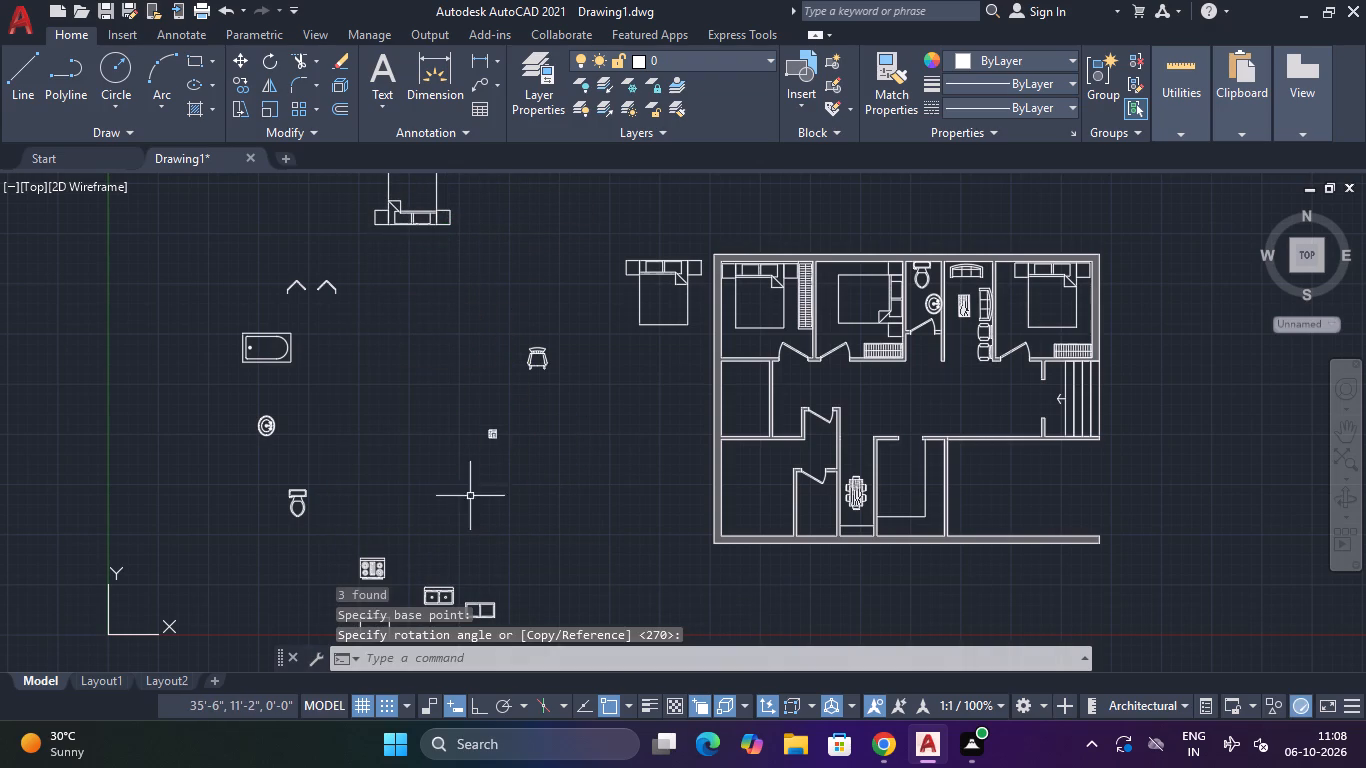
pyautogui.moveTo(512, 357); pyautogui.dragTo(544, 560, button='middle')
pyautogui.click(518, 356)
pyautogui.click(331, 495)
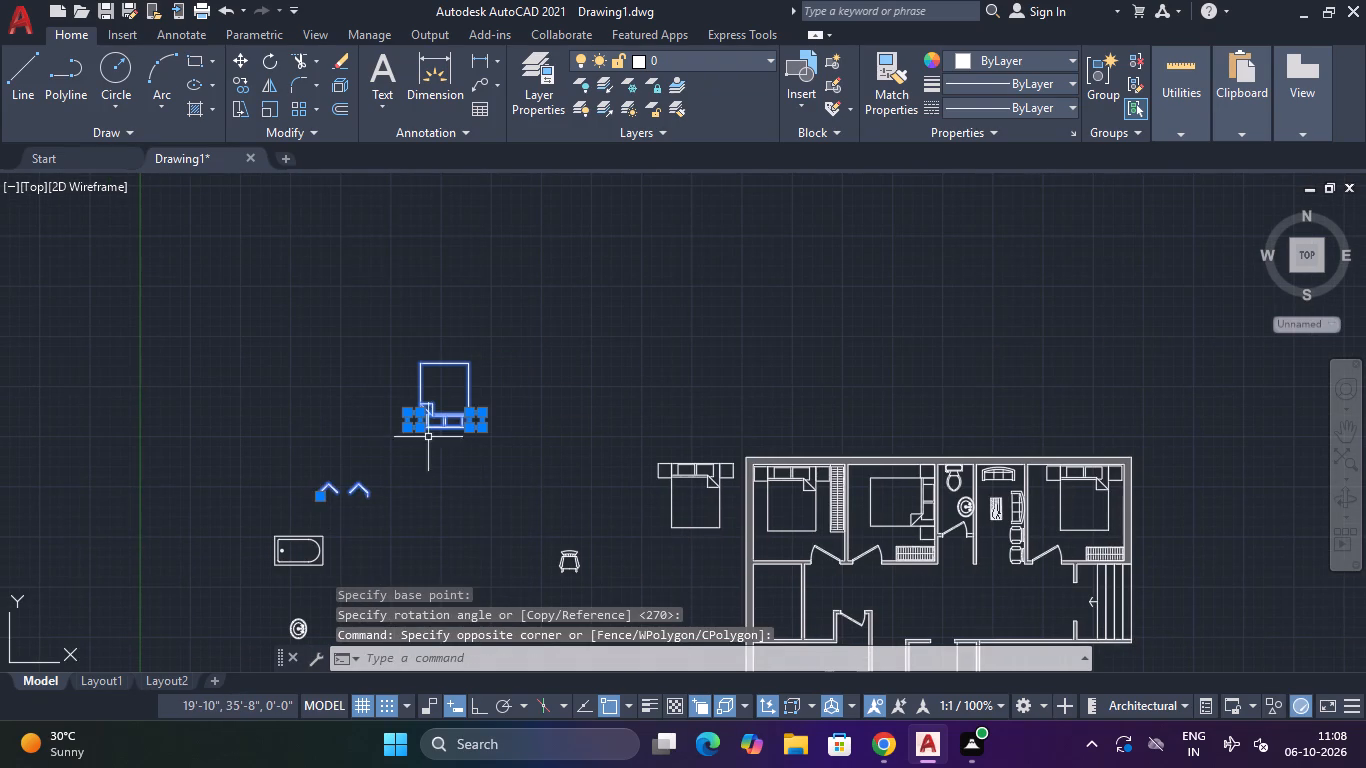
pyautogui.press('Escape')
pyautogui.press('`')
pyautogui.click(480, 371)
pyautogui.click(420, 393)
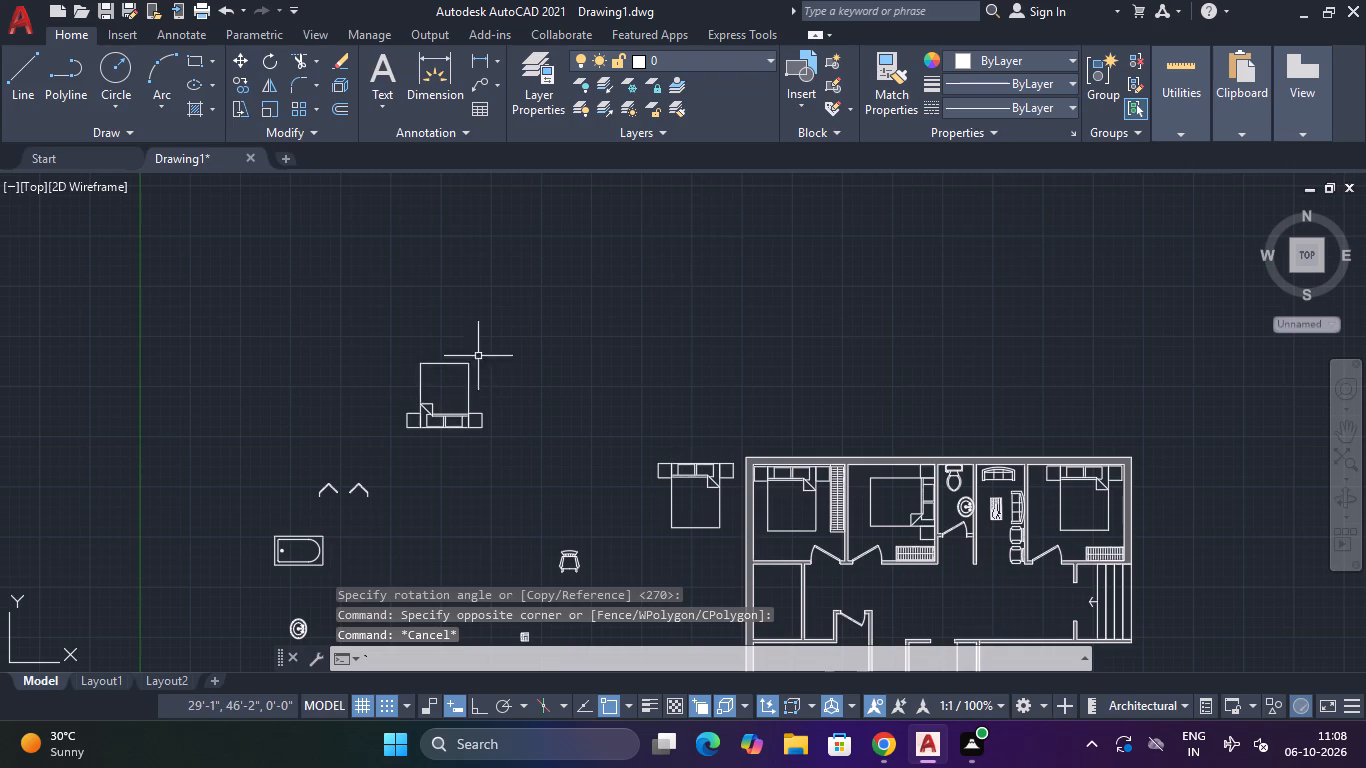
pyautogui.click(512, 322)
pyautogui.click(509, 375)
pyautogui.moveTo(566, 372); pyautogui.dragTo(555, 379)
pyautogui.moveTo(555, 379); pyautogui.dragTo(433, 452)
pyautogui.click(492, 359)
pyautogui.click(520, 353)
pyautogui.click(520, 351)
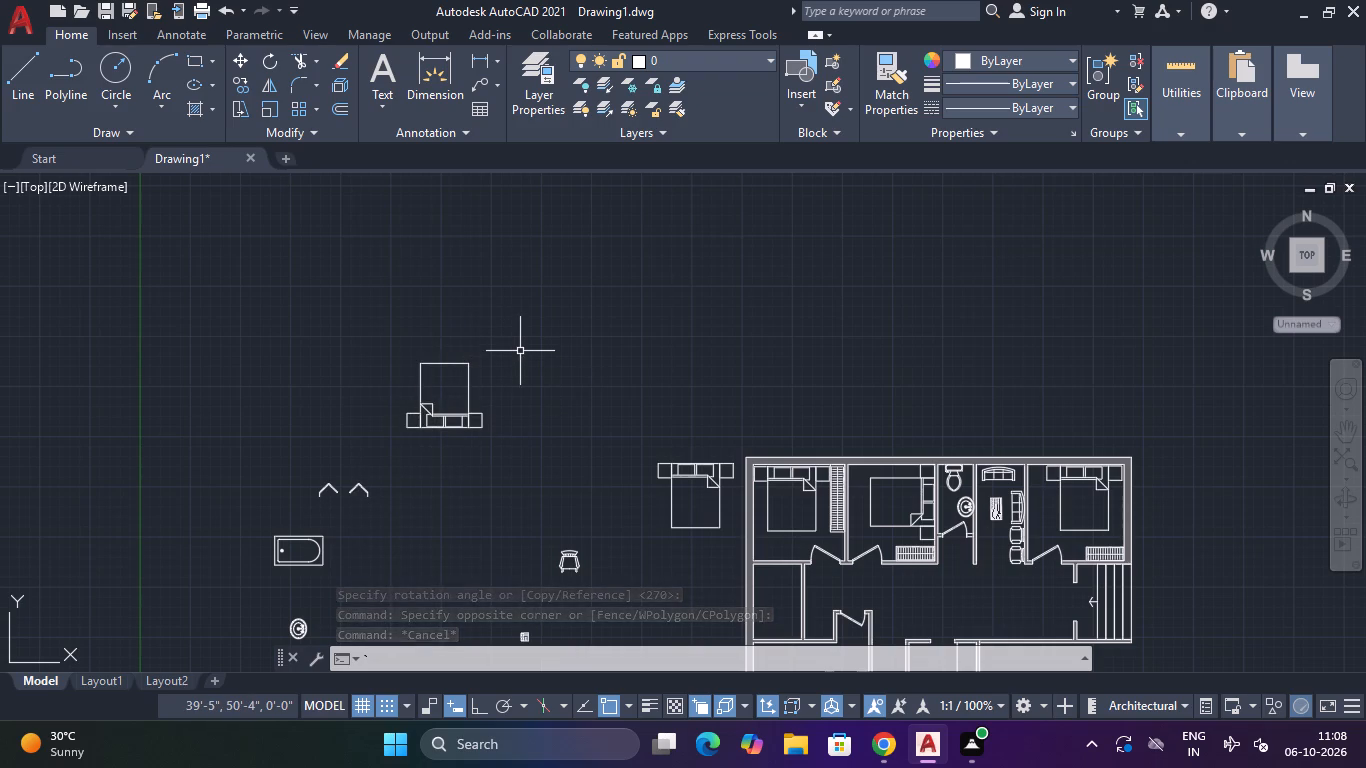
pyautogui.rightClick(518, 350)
# Copy the spare south-headed bed with its side tables into the southwest bedroom, fitting its lower-left corner into the room's southwest corner.
pyautogui.click(509, 351)
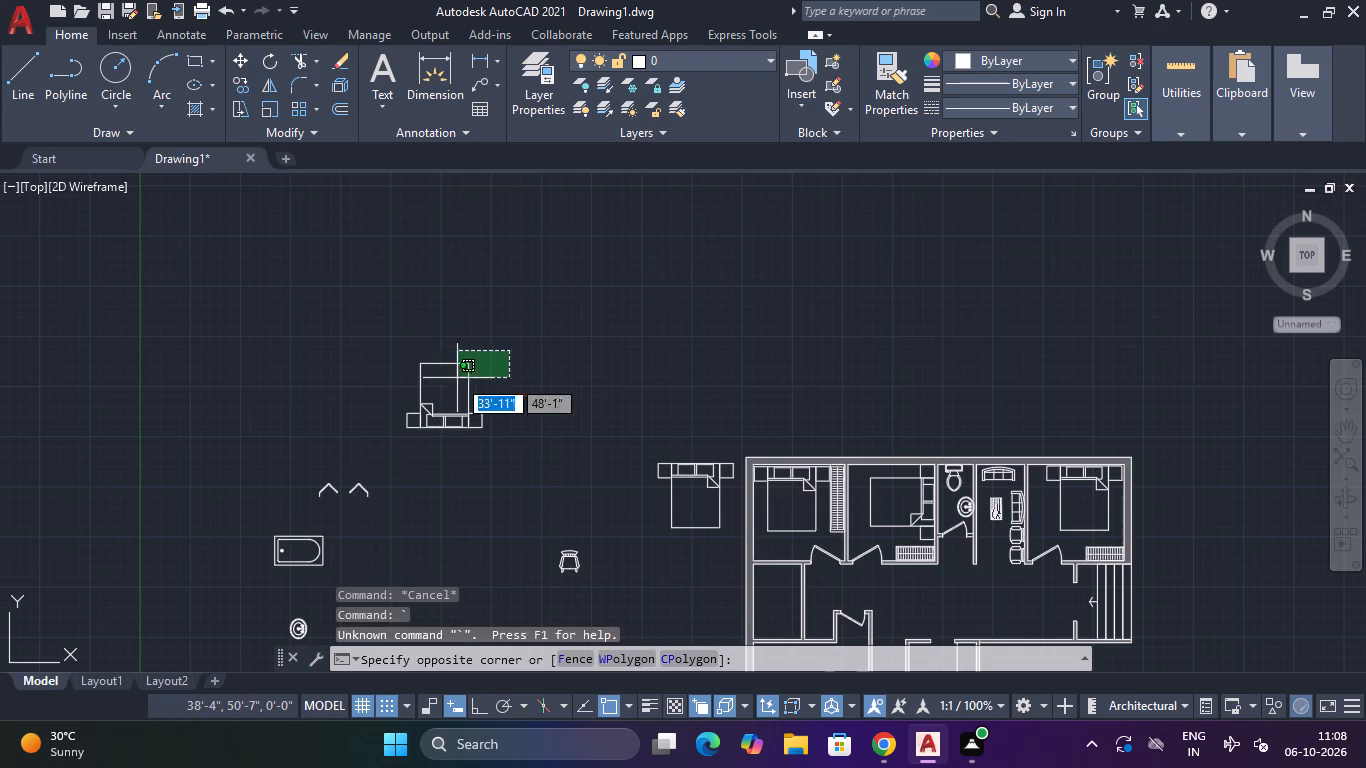
pyautogui.click(392, 423)
pyautogui.write('co')
pyautogui.press('space')
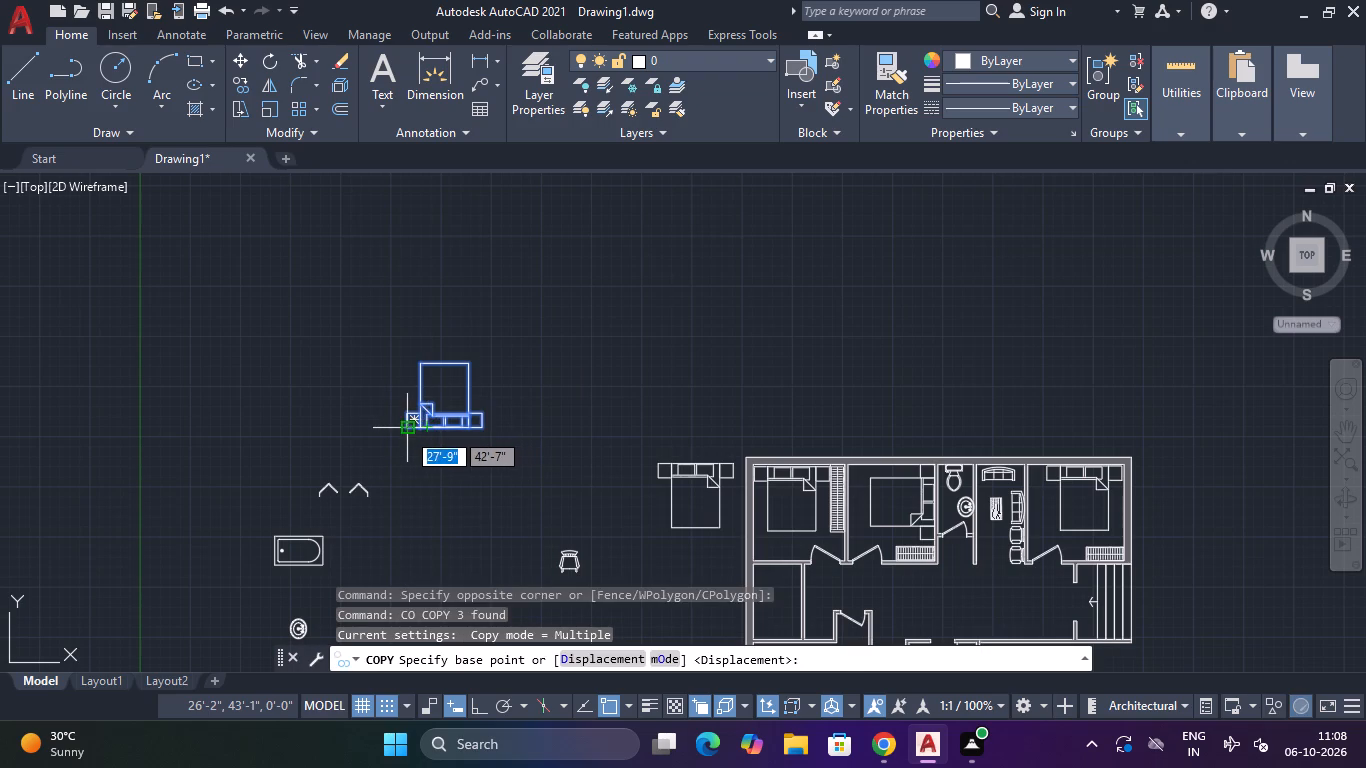
pyautogui.click(405, 432)
pyautogui.scroll(-1, 435, 438)
pyautogui.moveTo(448, 453); pyautogui.dragTo(576, 150, button='middle')
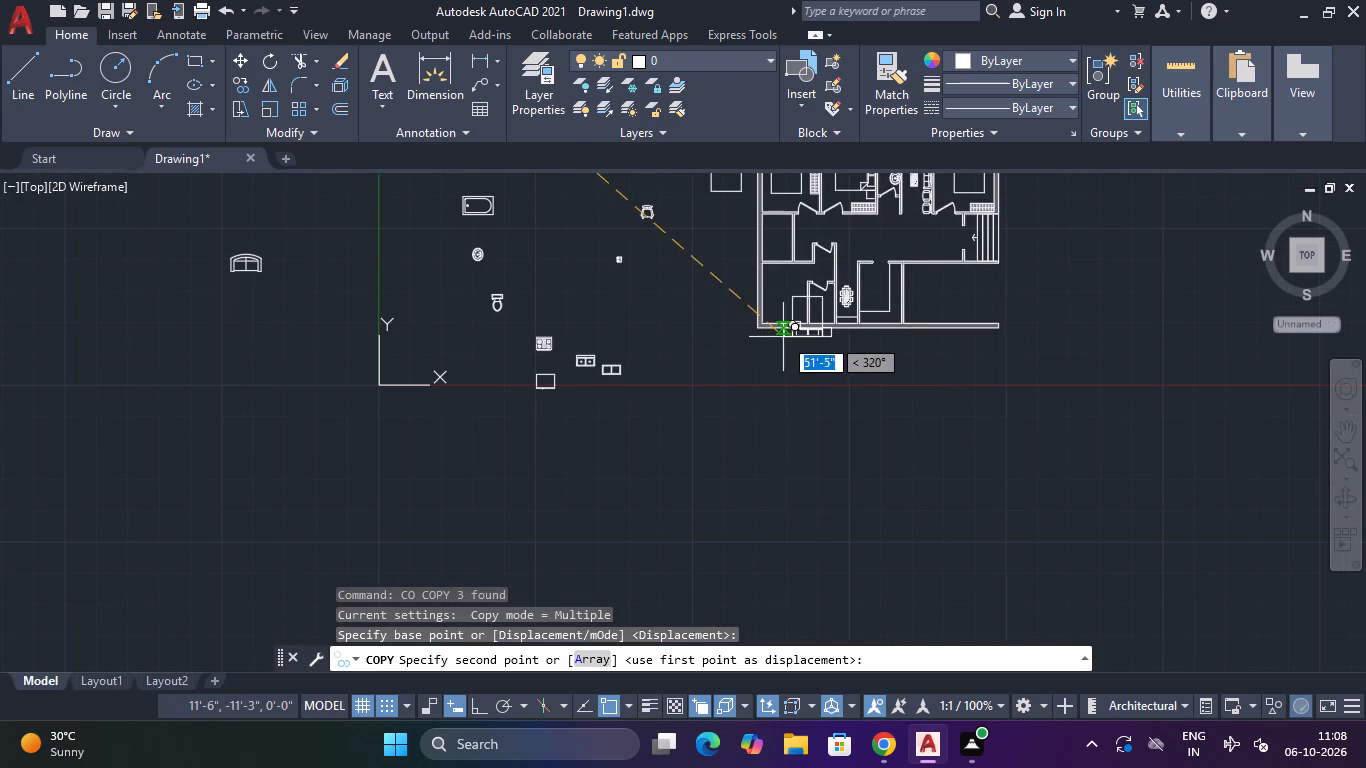
pyautogui.scroll(3, 771, 335)
pyautogui.moveTo(747, 329); pyautogui.dragTo(711, 477, button='middle')
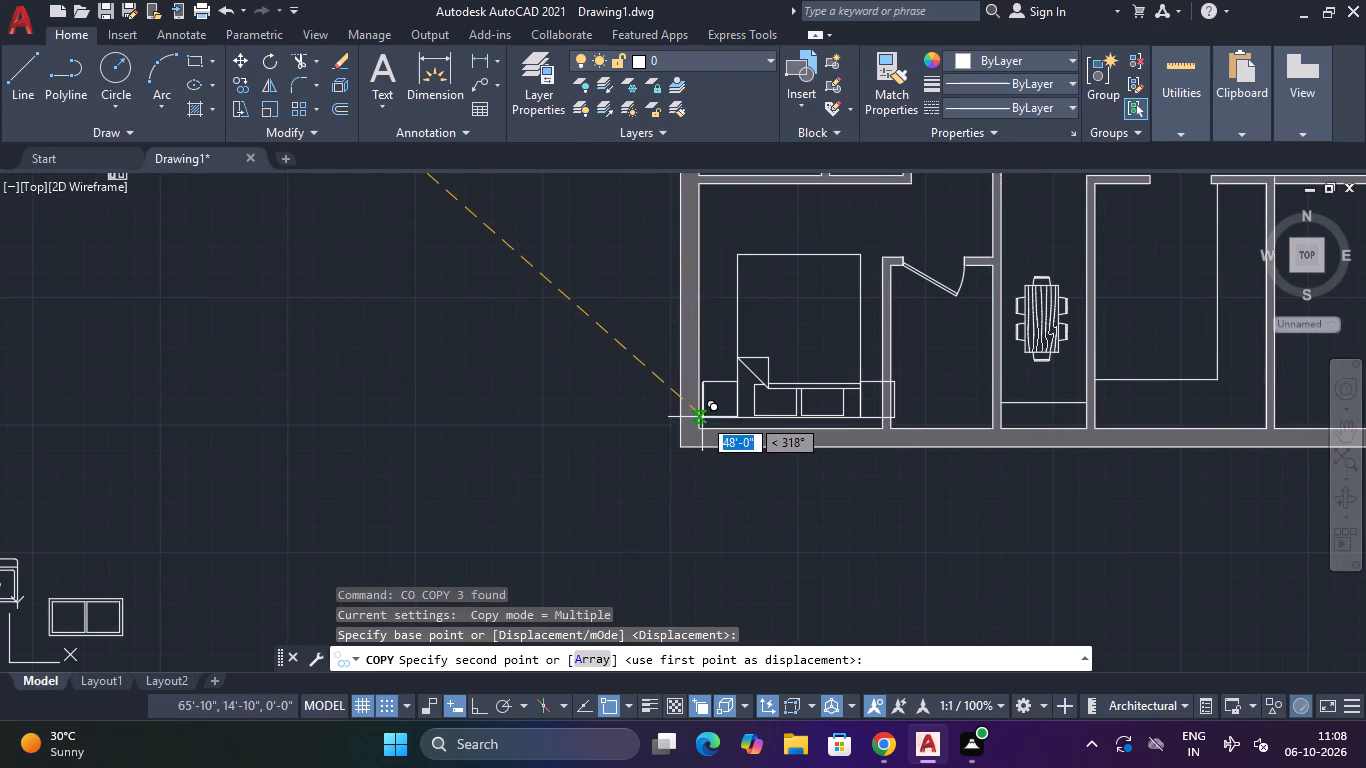
pyautogui.click(699, 427)
pyautogui.press('Escape')
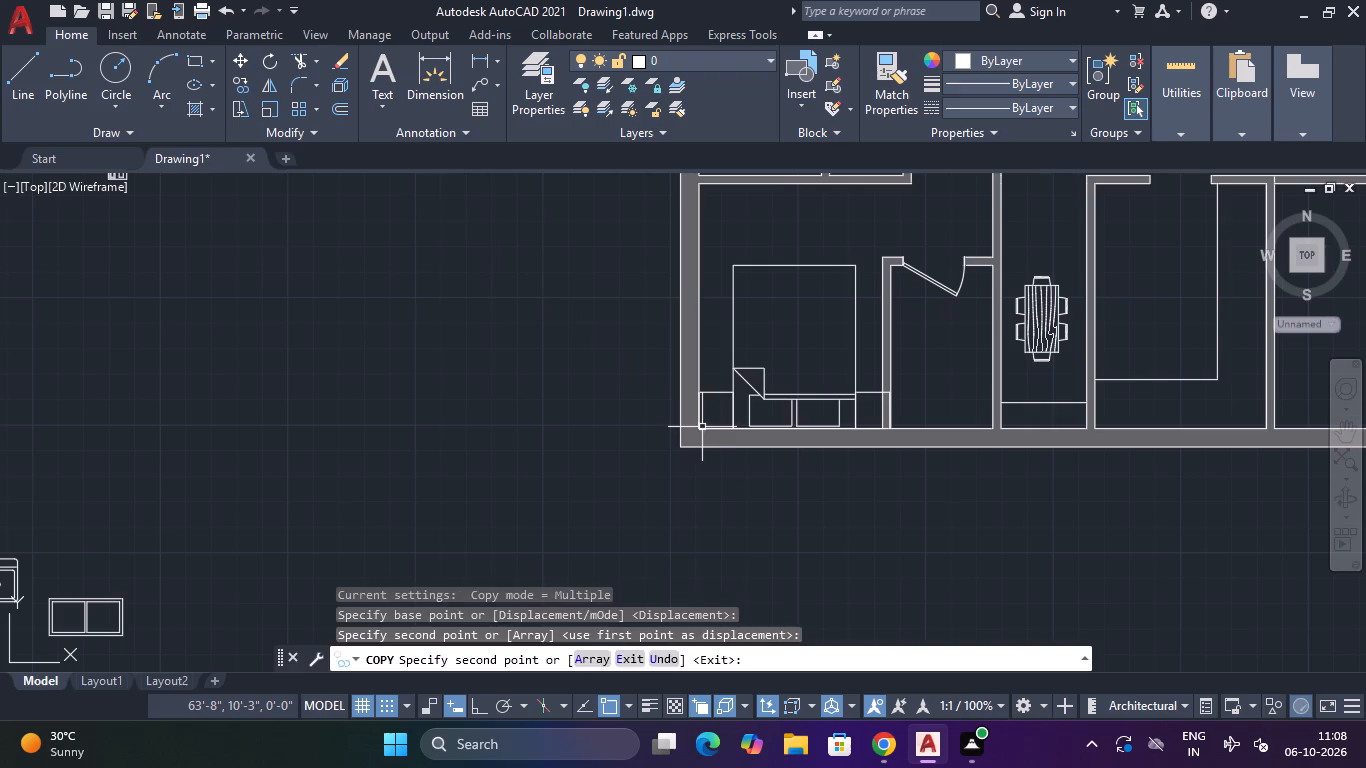
# Delete the copied bed's east side table, which overlaps the wall between the southwest bedroom and its bathroom.
pyautogui.scroll(3, 873, 400)
pyautogui.click(856, 315)
pyautogui.moveTo(838, 478); pyautogui.dragTo(841, 471)
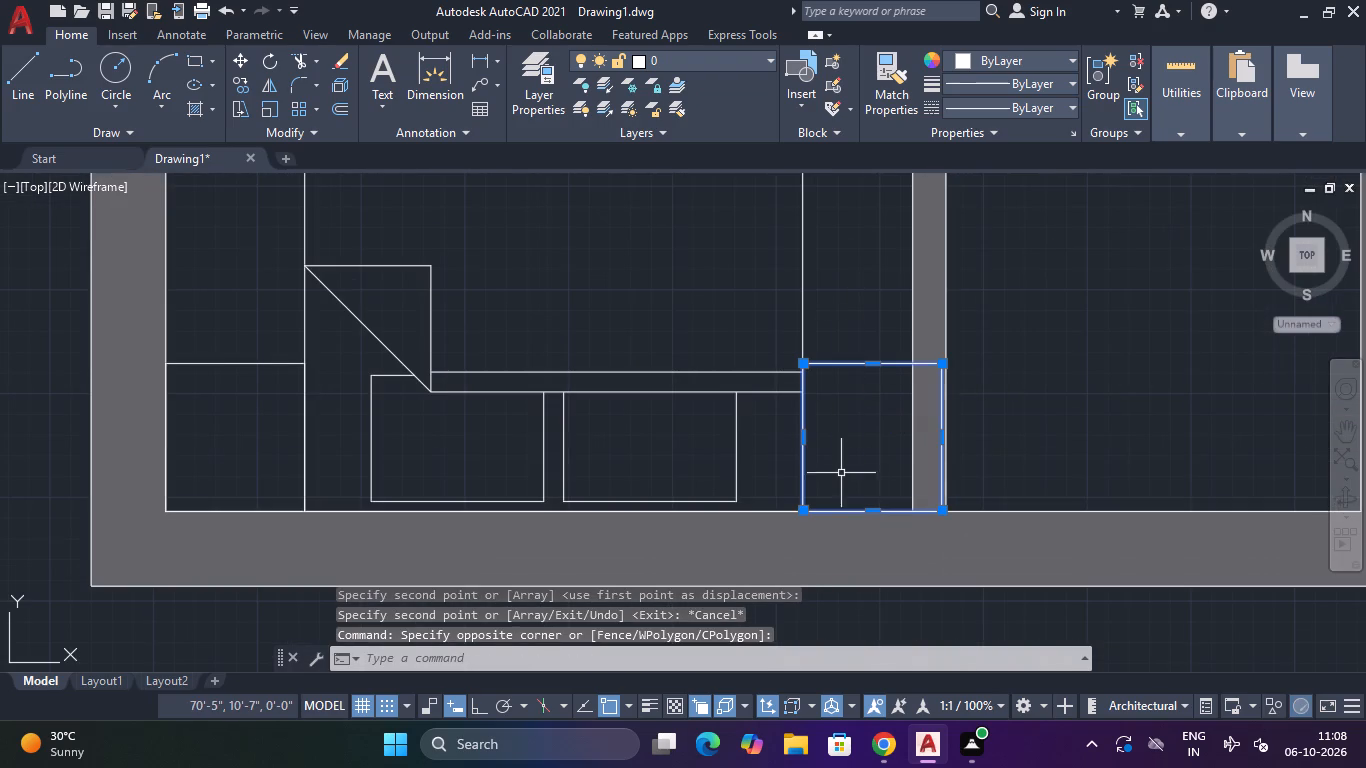
pyautogui.moveTo(841, 471); pyautogui.dragTo(843, 467)
pyautogui.press('Delete')
pyautogui.scroll(-4, 865, 440)
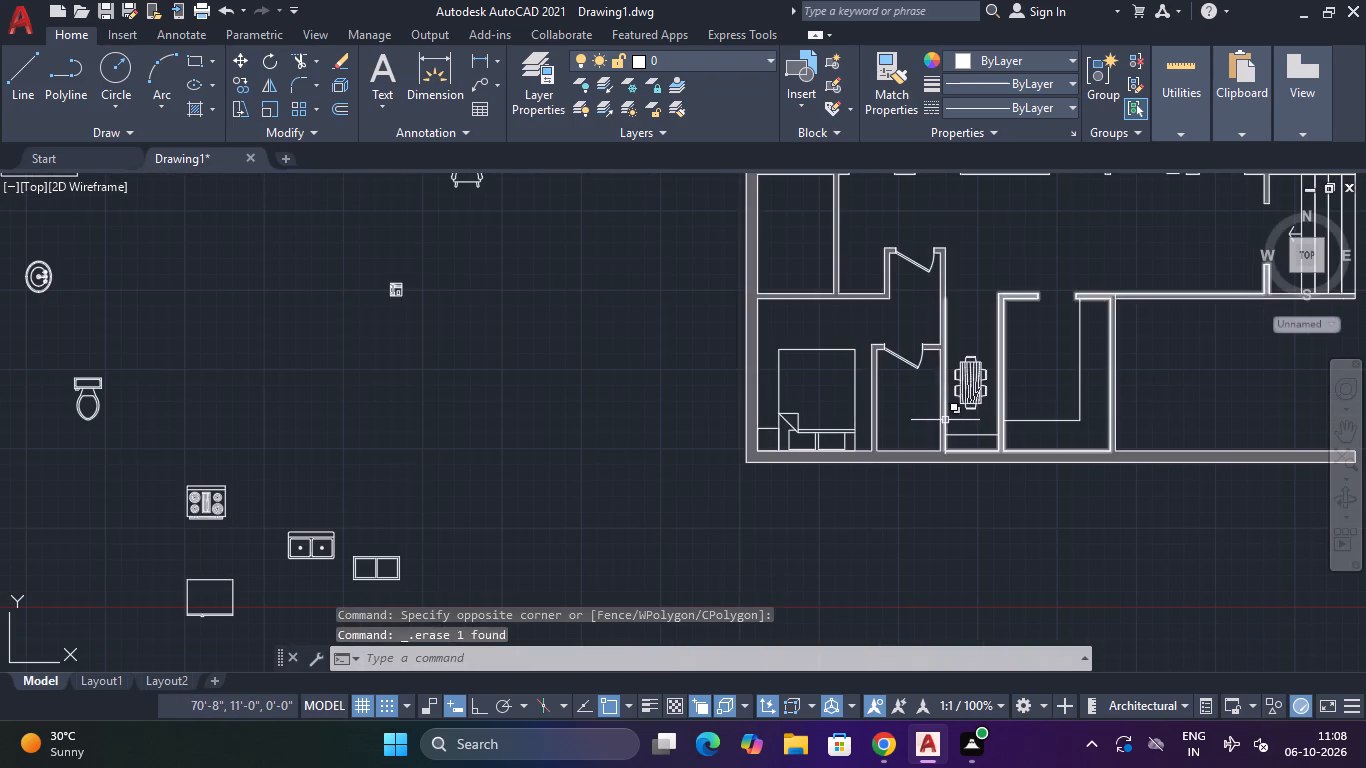
pyautogui.press('Escape')
# Rotate the spare toilet block outside the plan 180 degrees so that its tank faces south.
pyautogui.scroll(2, 915, 425)
pyautogui.scroll(-4, 913, 425)
pyautogui.moveTo(709, 425); pyautogui.dragTo(759, 354, button='middle')
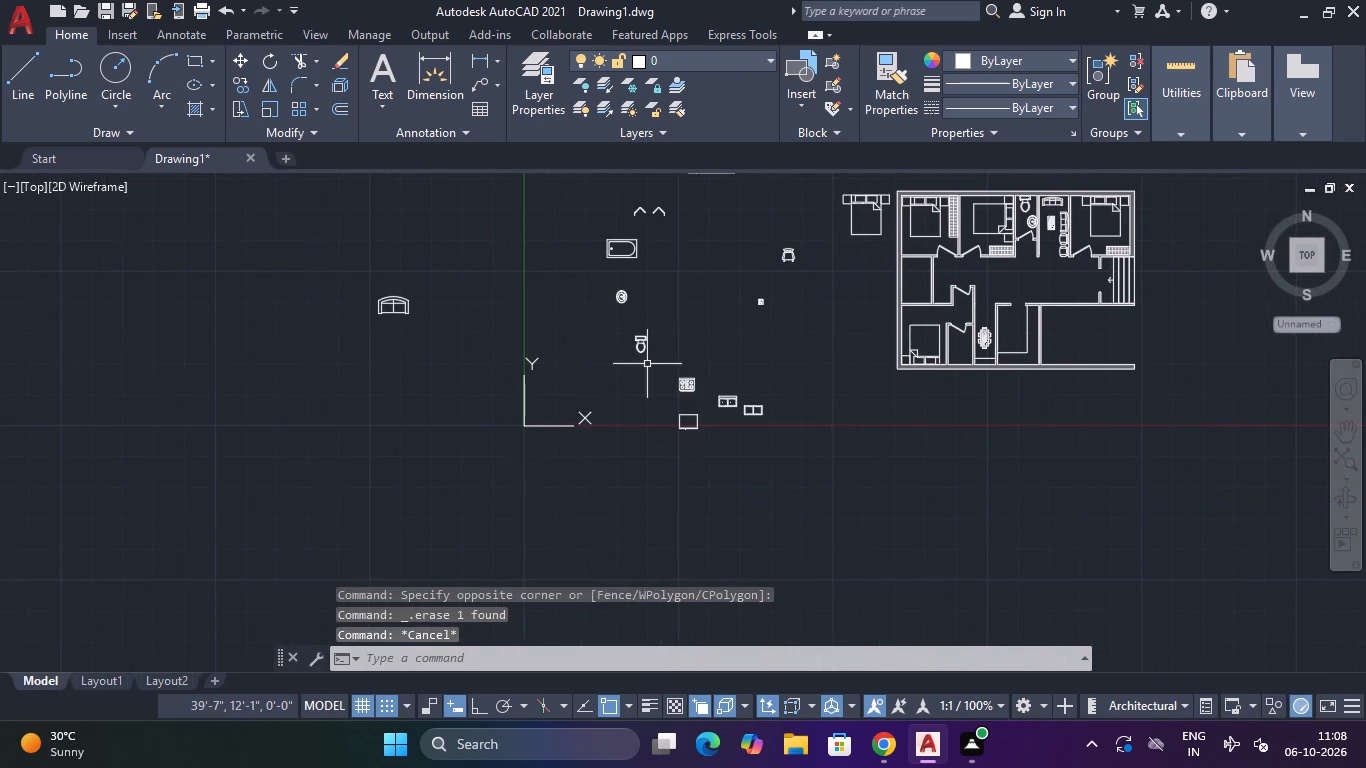
pyautogui.click(648, 319)
pyautogui.click(608, 351)
pyautogui.press('r')
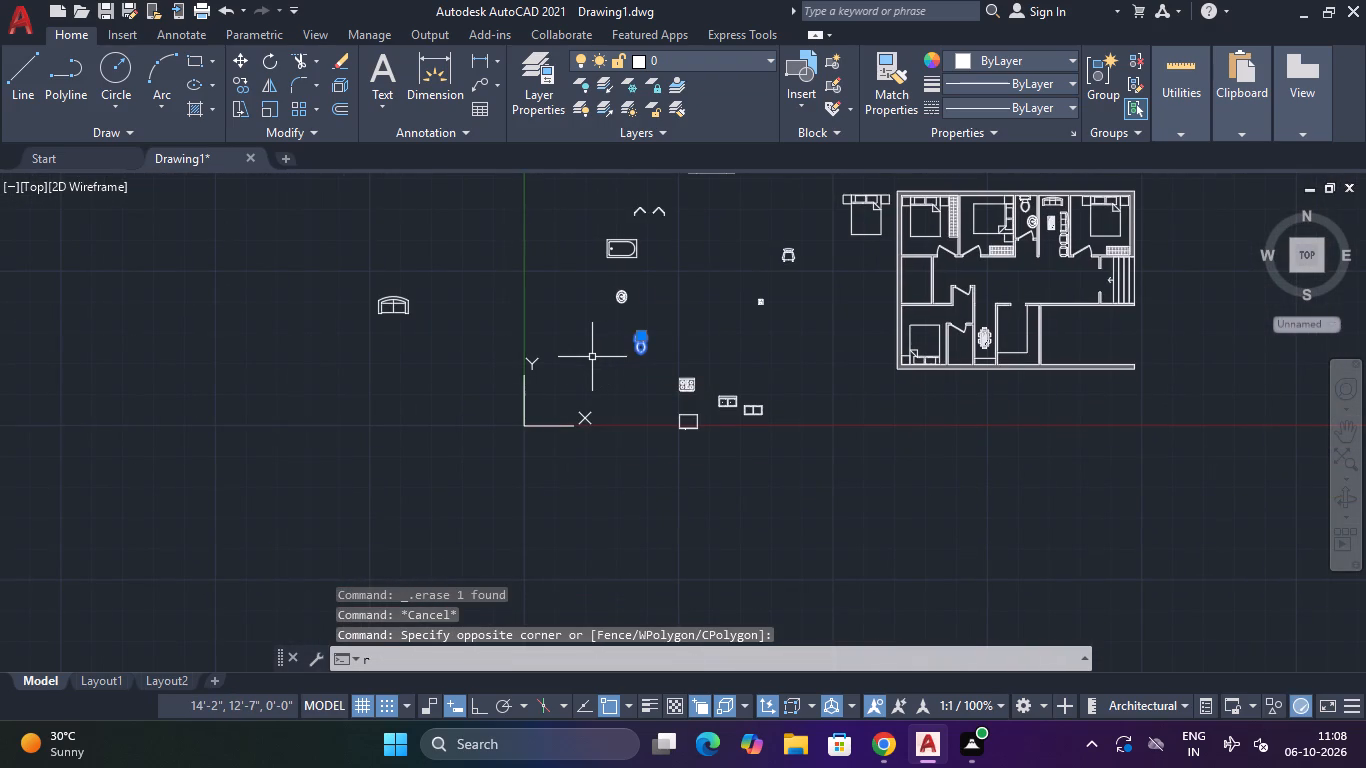
pyautogui.press('o')
pyautogui.press('space')
pyautogui.click(639, 339)
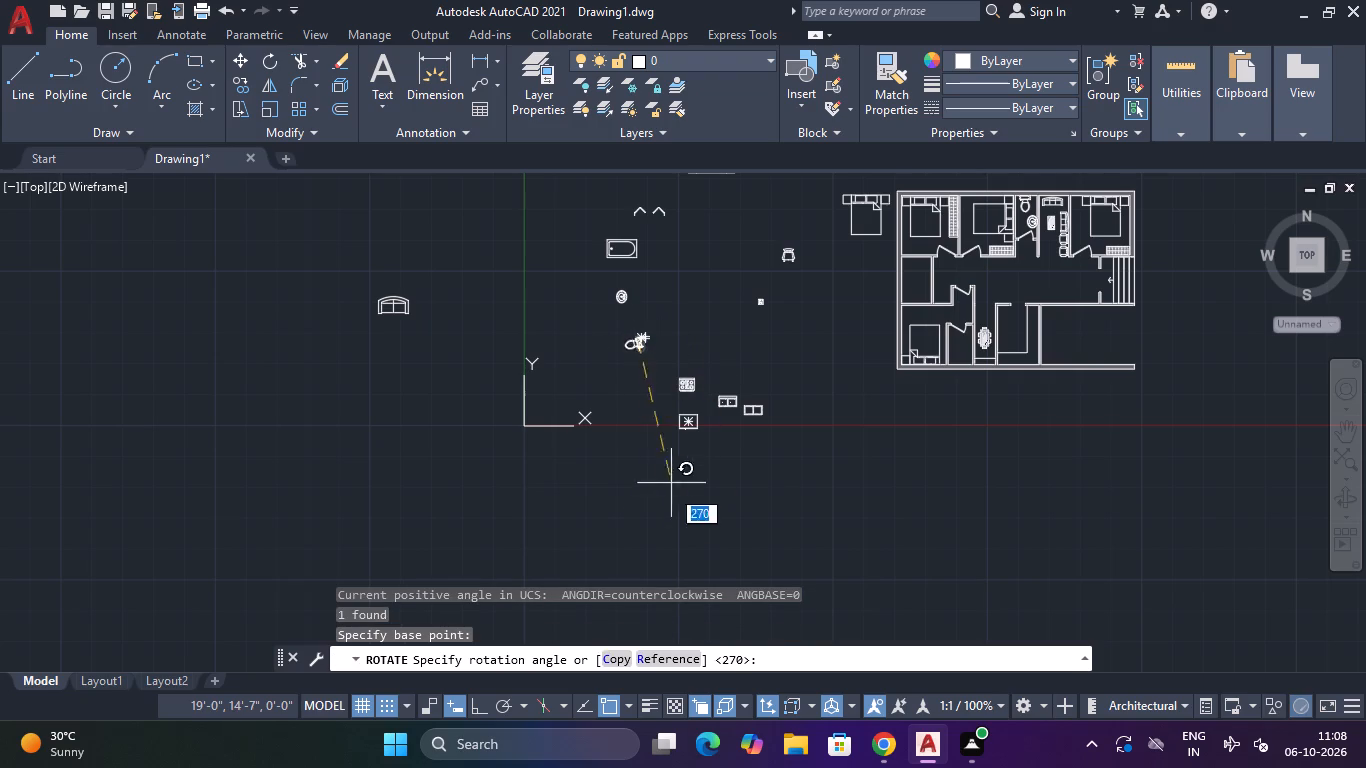
pyautogui.click(310, 338)
# Copy the spare toilet and washbasin together to the southwest bathroom, setting the toilet tank against its south wall.
pyautogui.scroll(2, 636, 373)
pyautogui.click(698, 184)
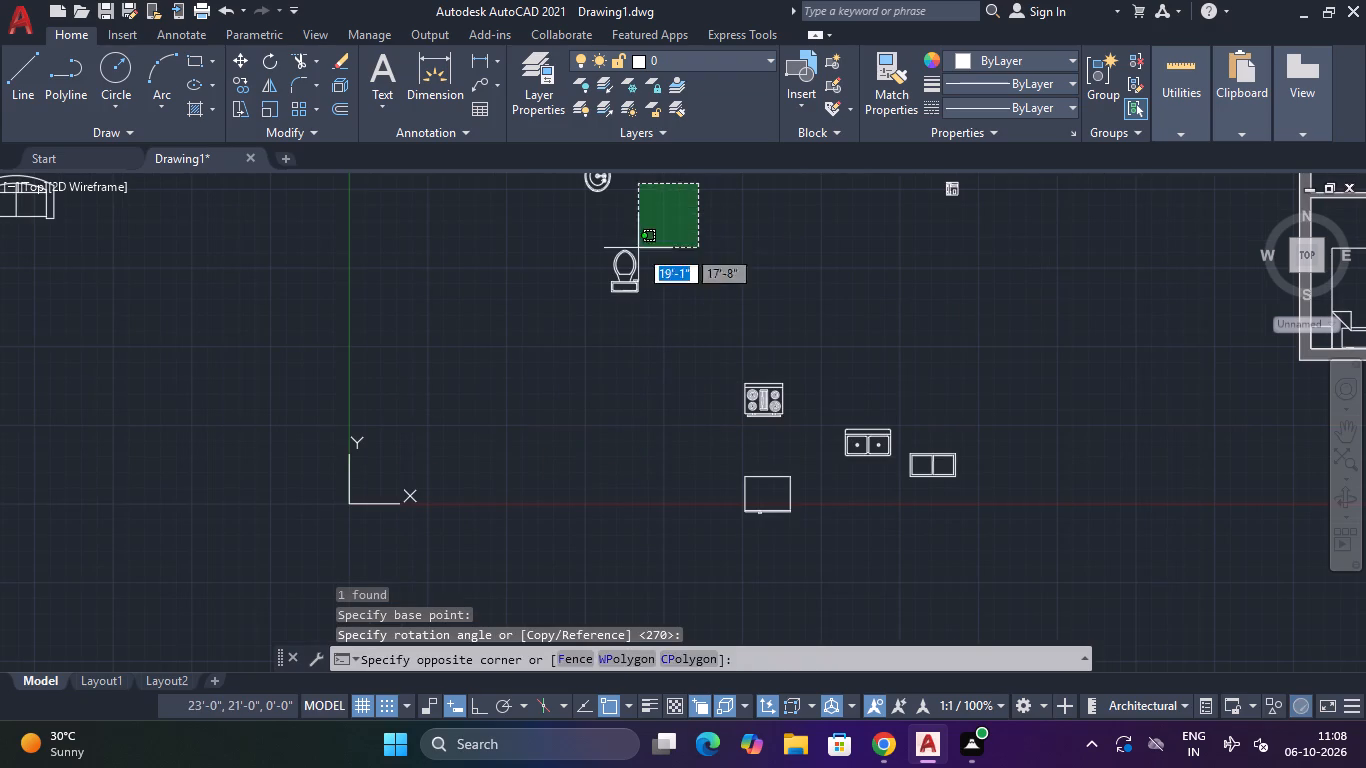
pyautogui.click(605, 306)
pyautogui.scroll(-2, 679, 346)
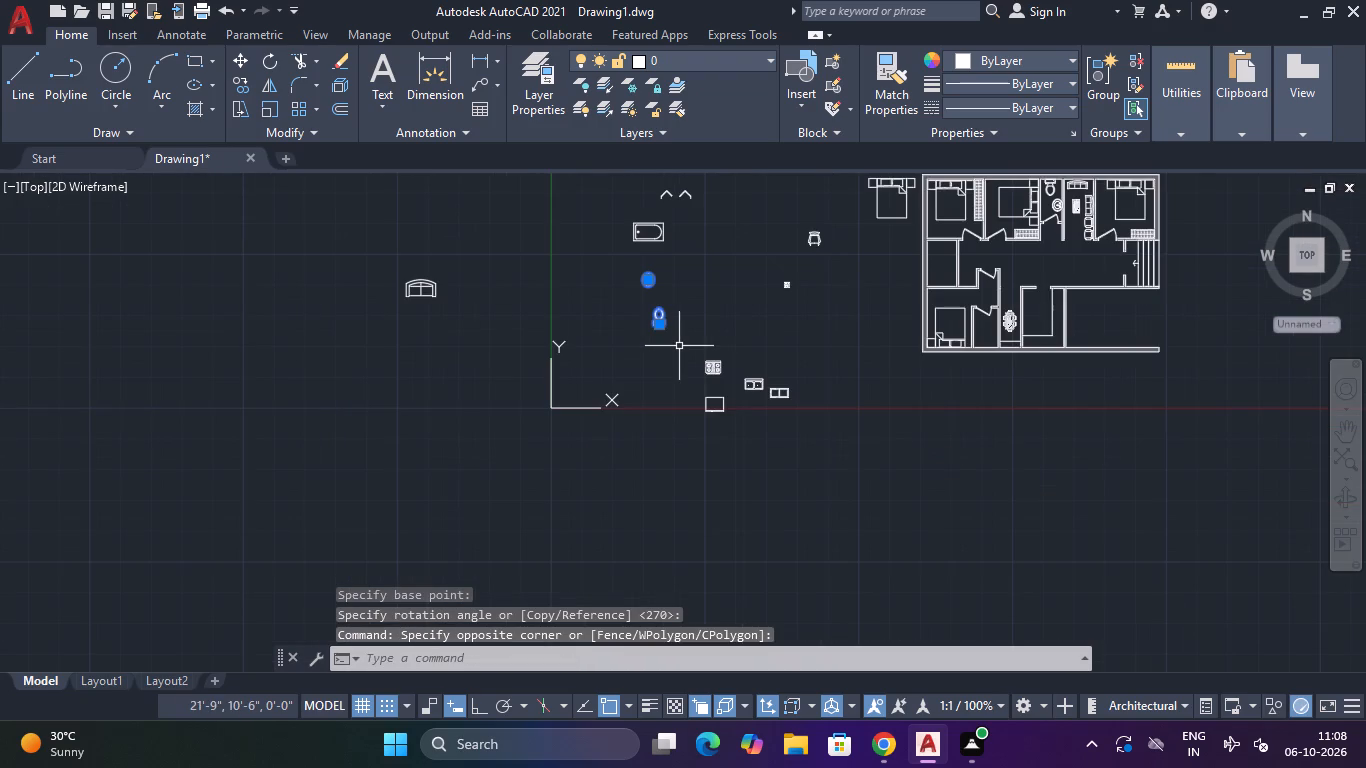
pyautogui.press('c')
pyautogui.press('o')
pyautogui.press('space')
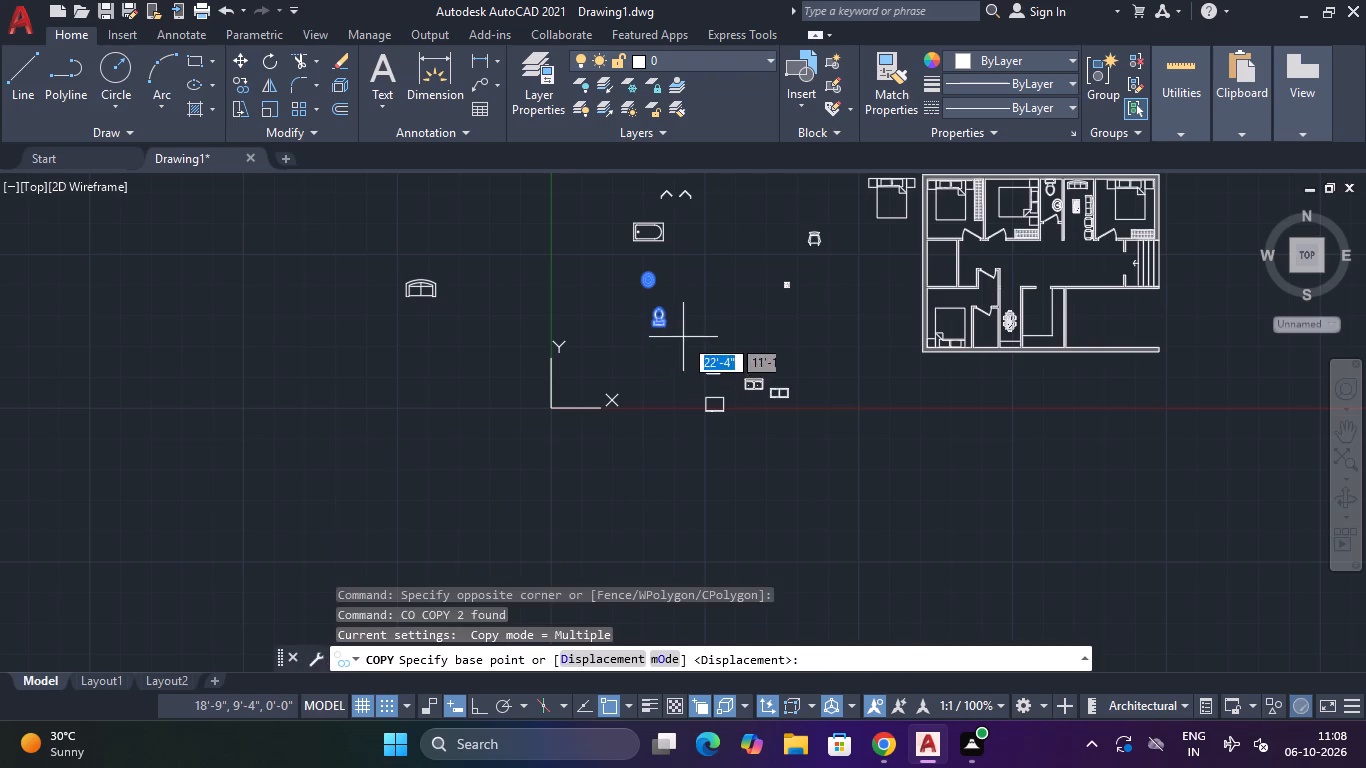
pyautogui.click(660, 325)
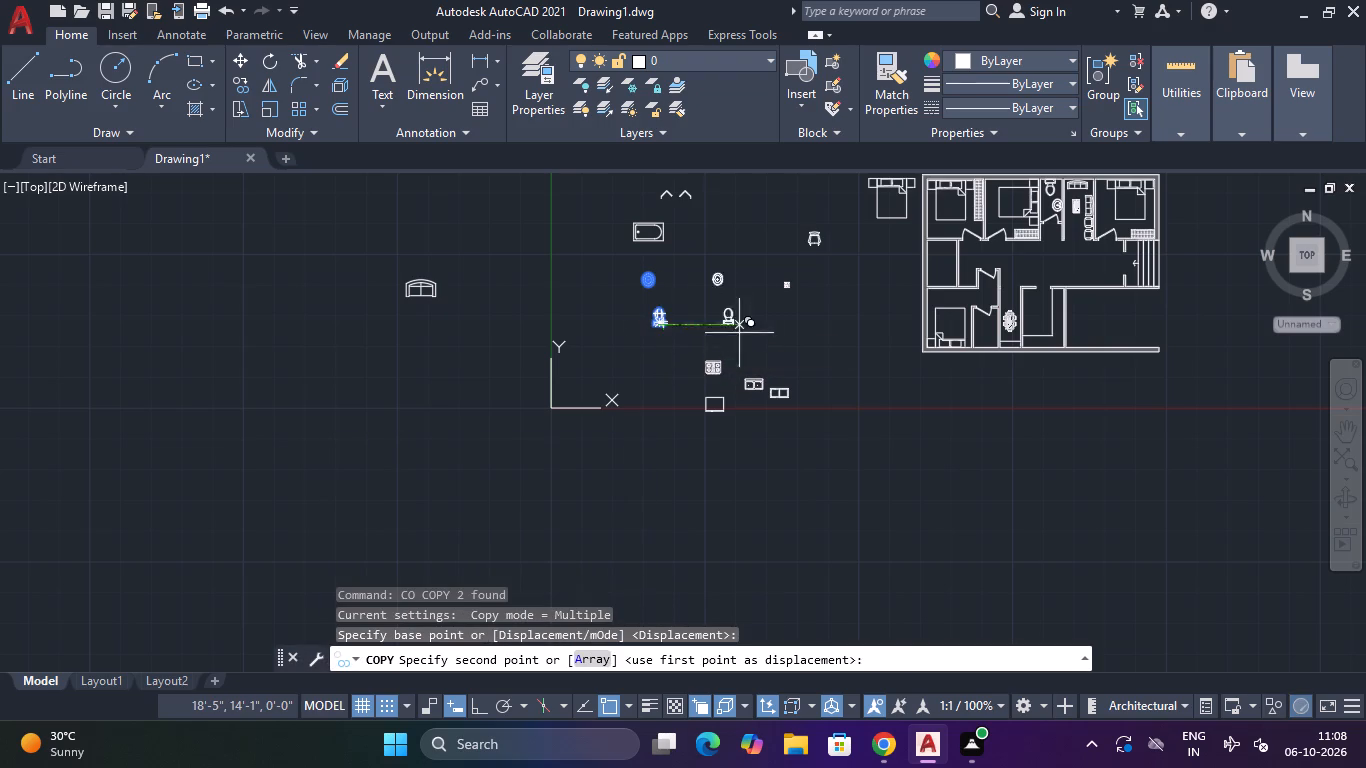
pyautogui.scroll(4, 999, 349)
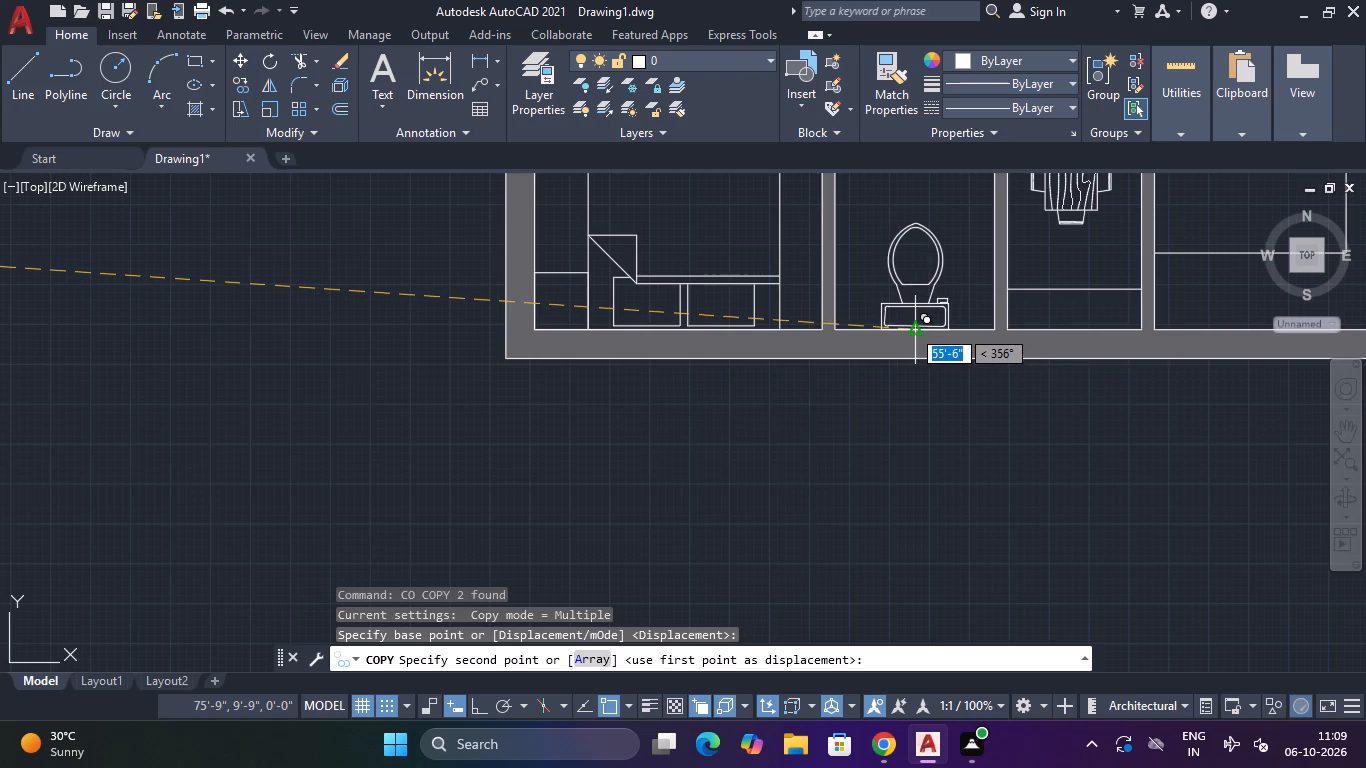
pyautogui.click(911, 328)
pyautogui.moveTo(911, 328); pyautogui.dragTo(868, 705, button='middle')
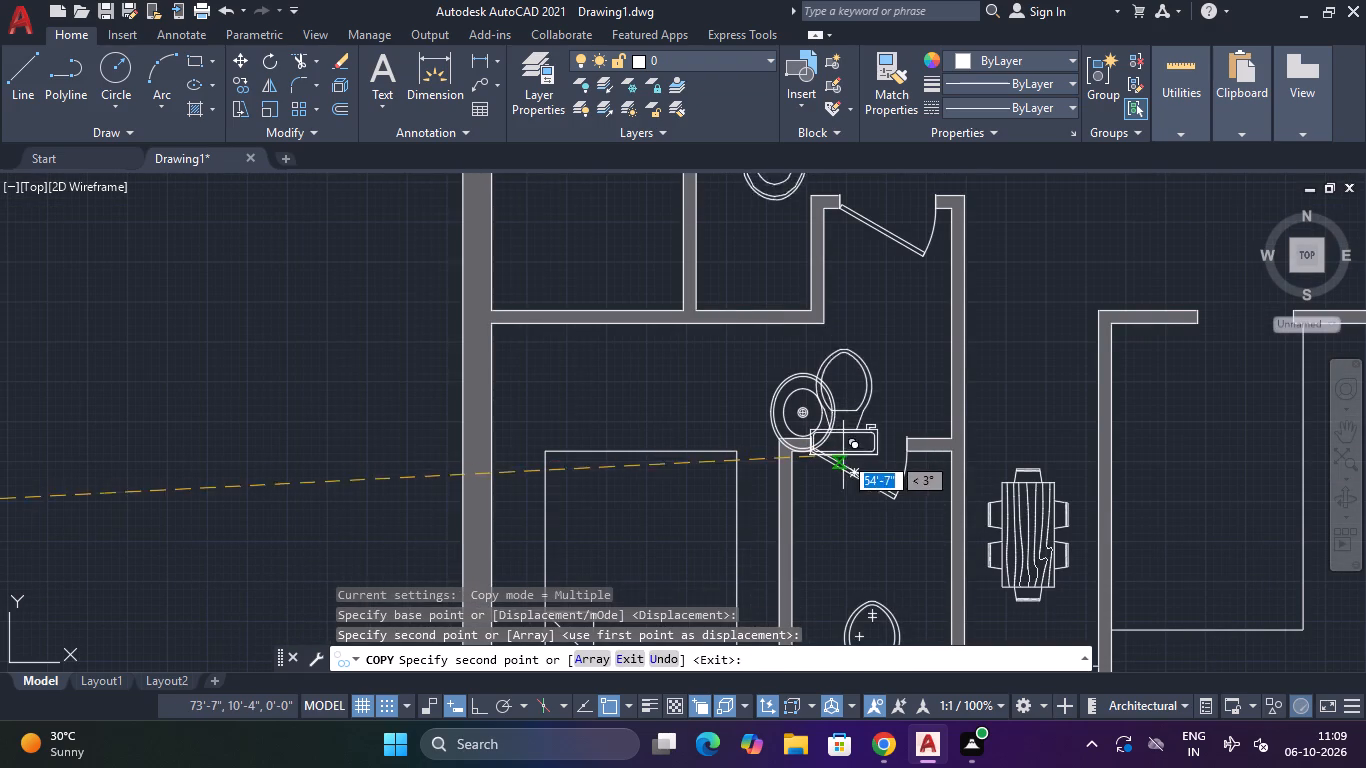
pyautogui.press('Escape')
# Move the copied washbasin from above the bathroom door to inside the southwest bathroom, near the west wall just below the door.
pyautogui.moveTo(865, 420); pyautogui.dragTo(824, 416)
pyautogui.click(662, 414)
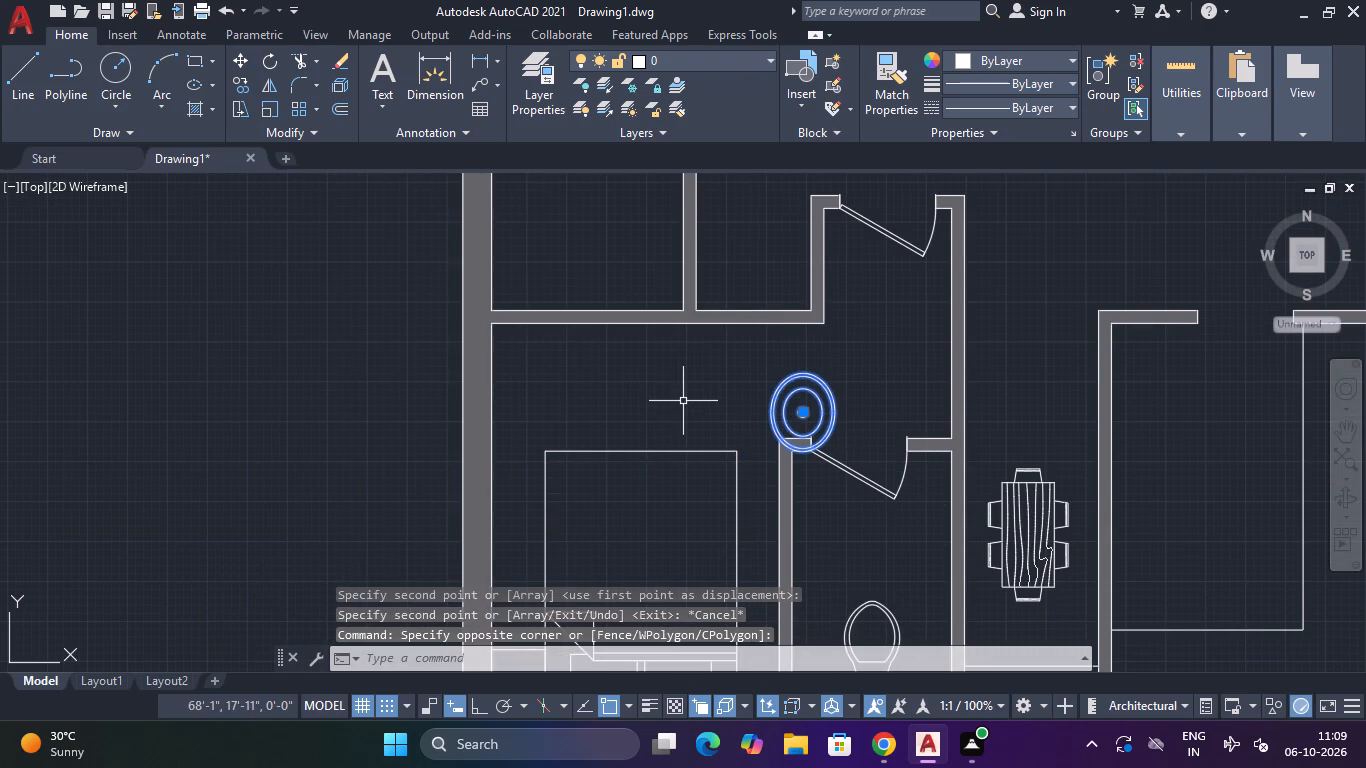
pyautogui.write('m')
pyautogui.press('space')
pyautogui.click(810, 411)
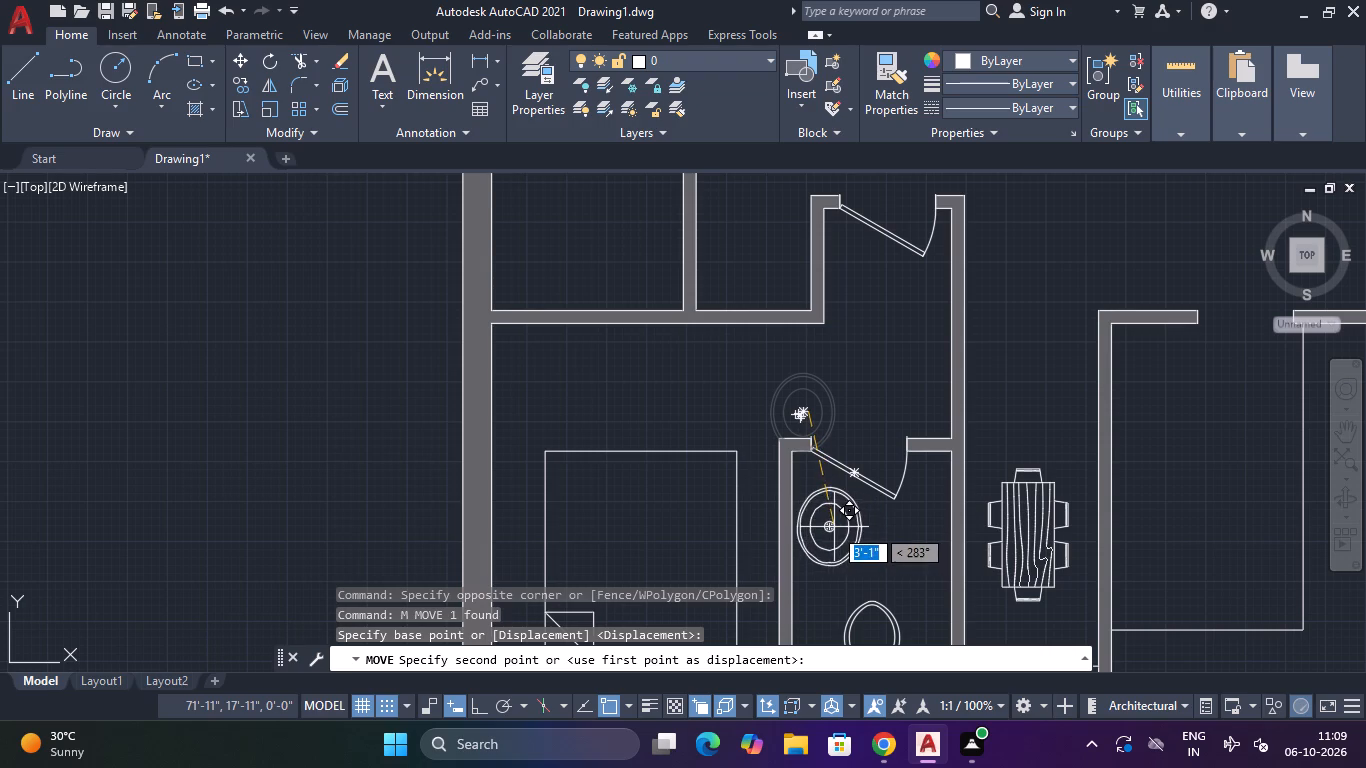
pyautogui.click(829, 525)
pyautogui.press('Escape')
# Rotate the double-bowl kitchen sink block outside the plan 180 degrees.
pyautogui.scroll(-2, 902, 540)
pyautogui.moveTo(906, 555); pyautogui.dragTo(870, 415, button='middle')
pyautogui.moveTo(1082, 392); pyautogui.dragTo(1099, 415, button='middle')
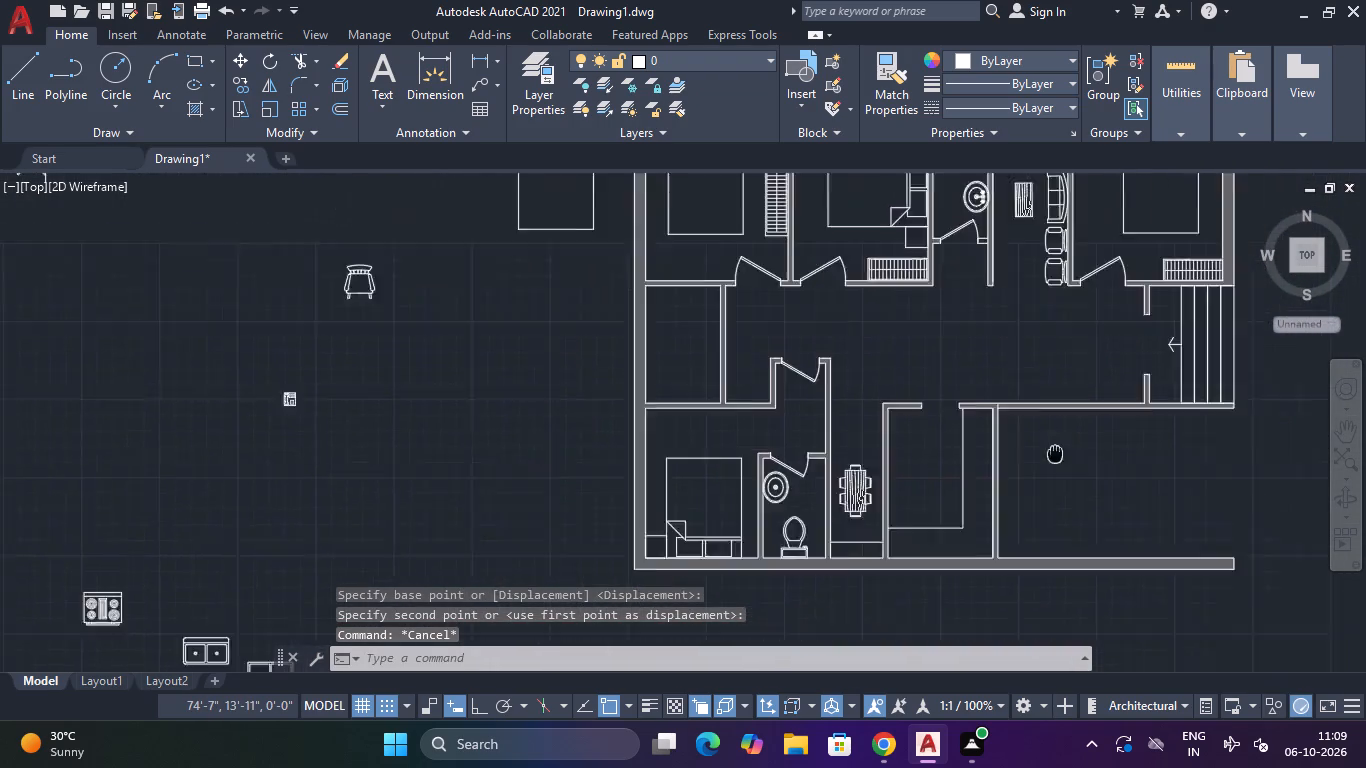
pyautogui.moveTo(1099, 415); pyautogui.dragTo(1225, 310, button='middle')
pyautogui.click(439, 427)
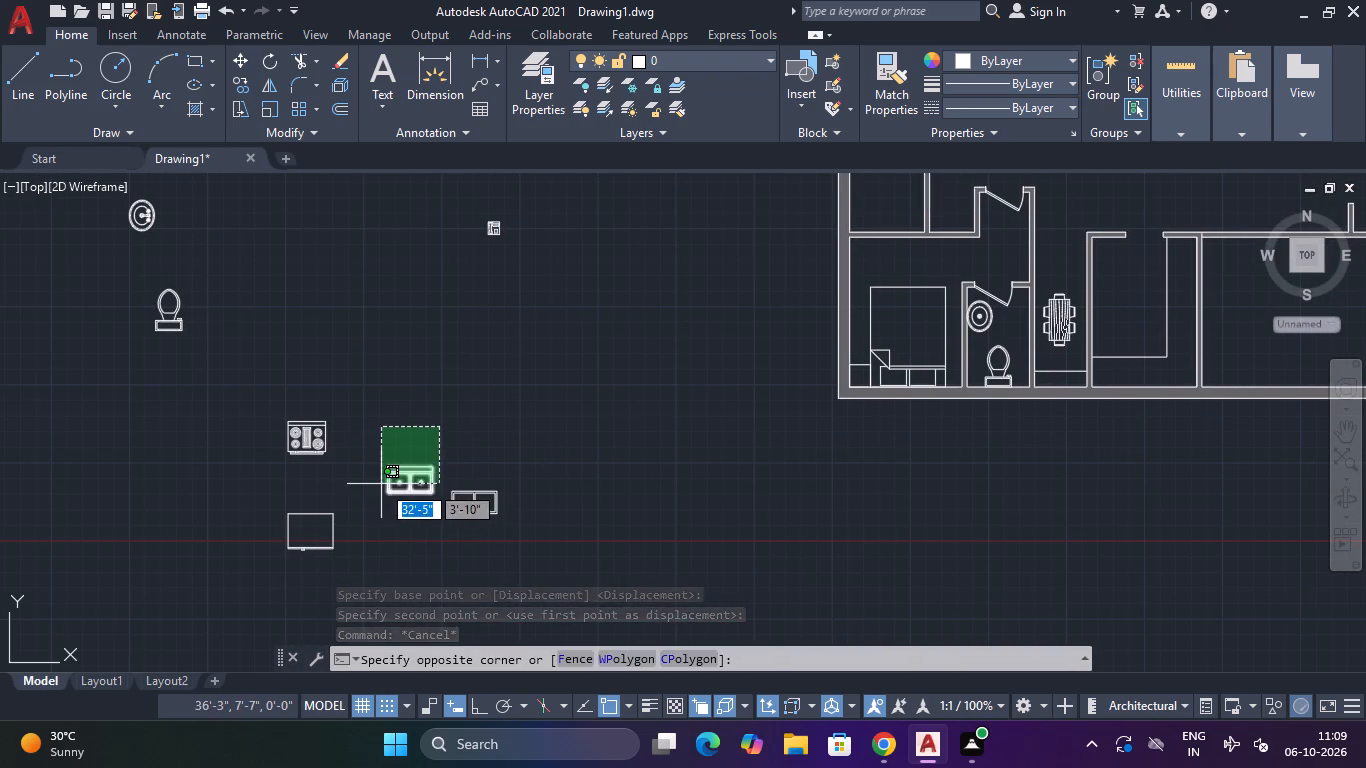
pyautogui.click(381, 484)
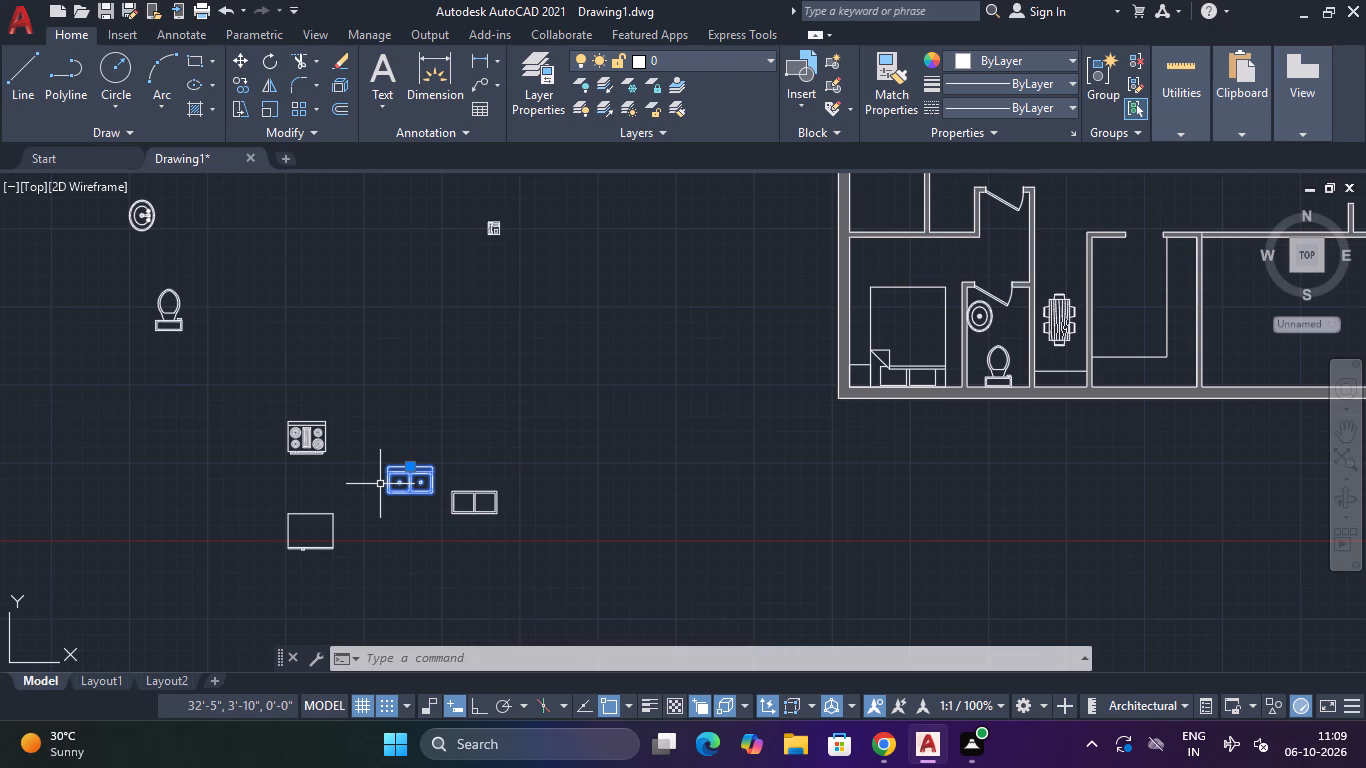
pyautogui.write('ro')
pyautogui.press('space')
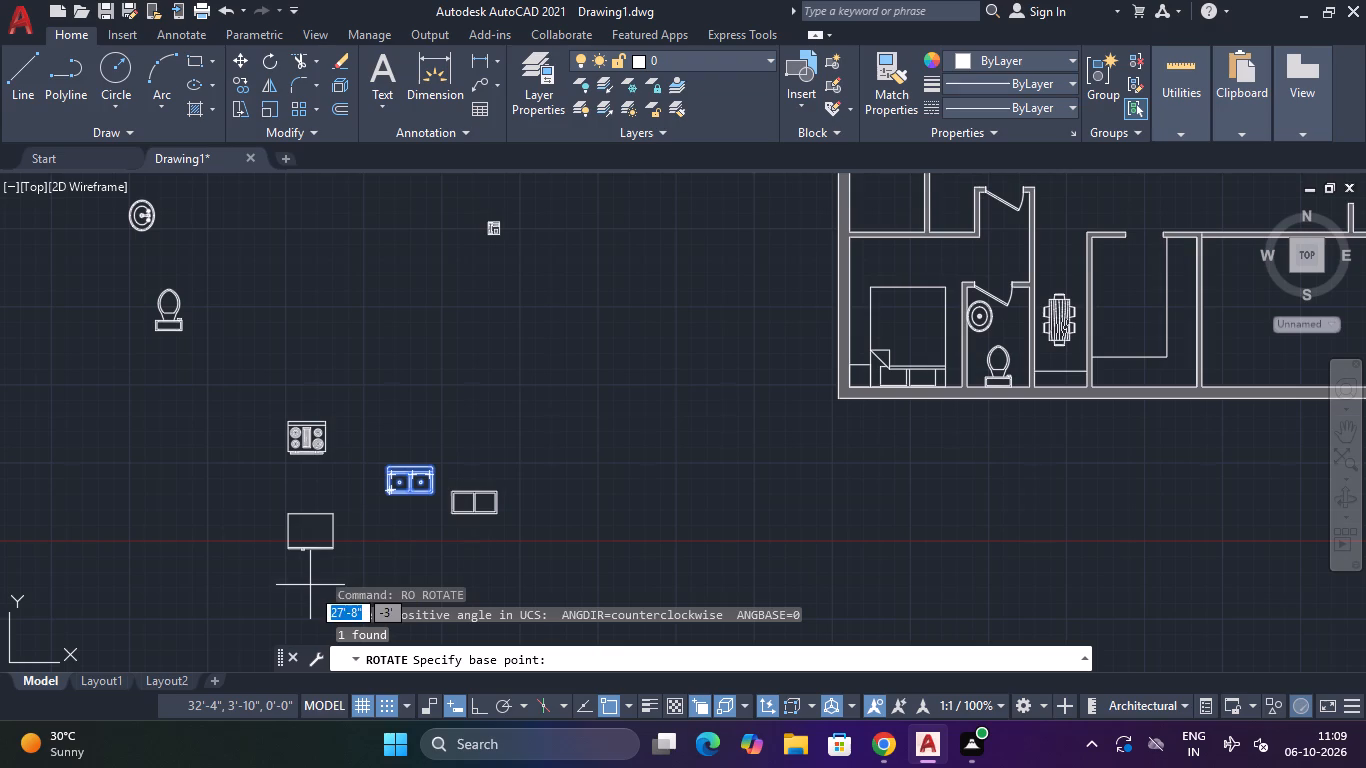
pyautogui.click(440, 472)
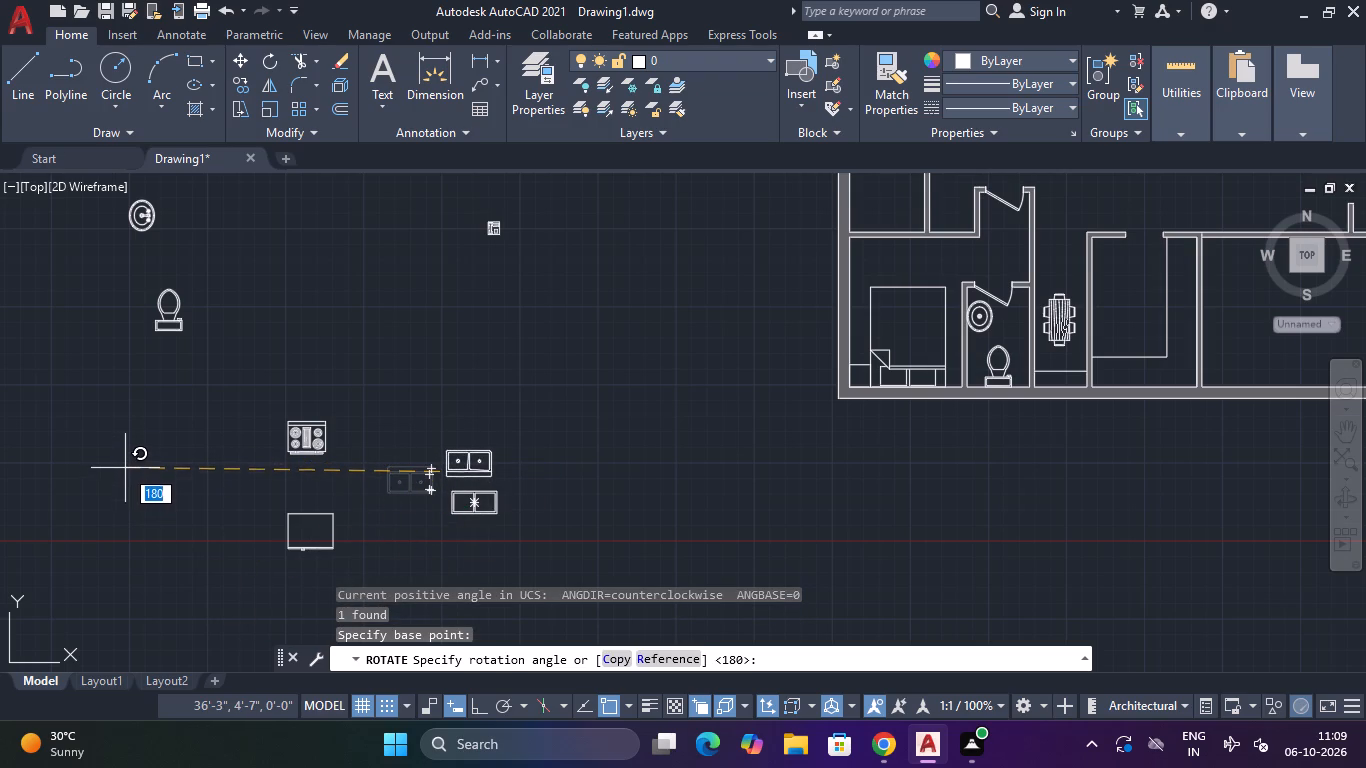
pyautogui.click(123, 474)
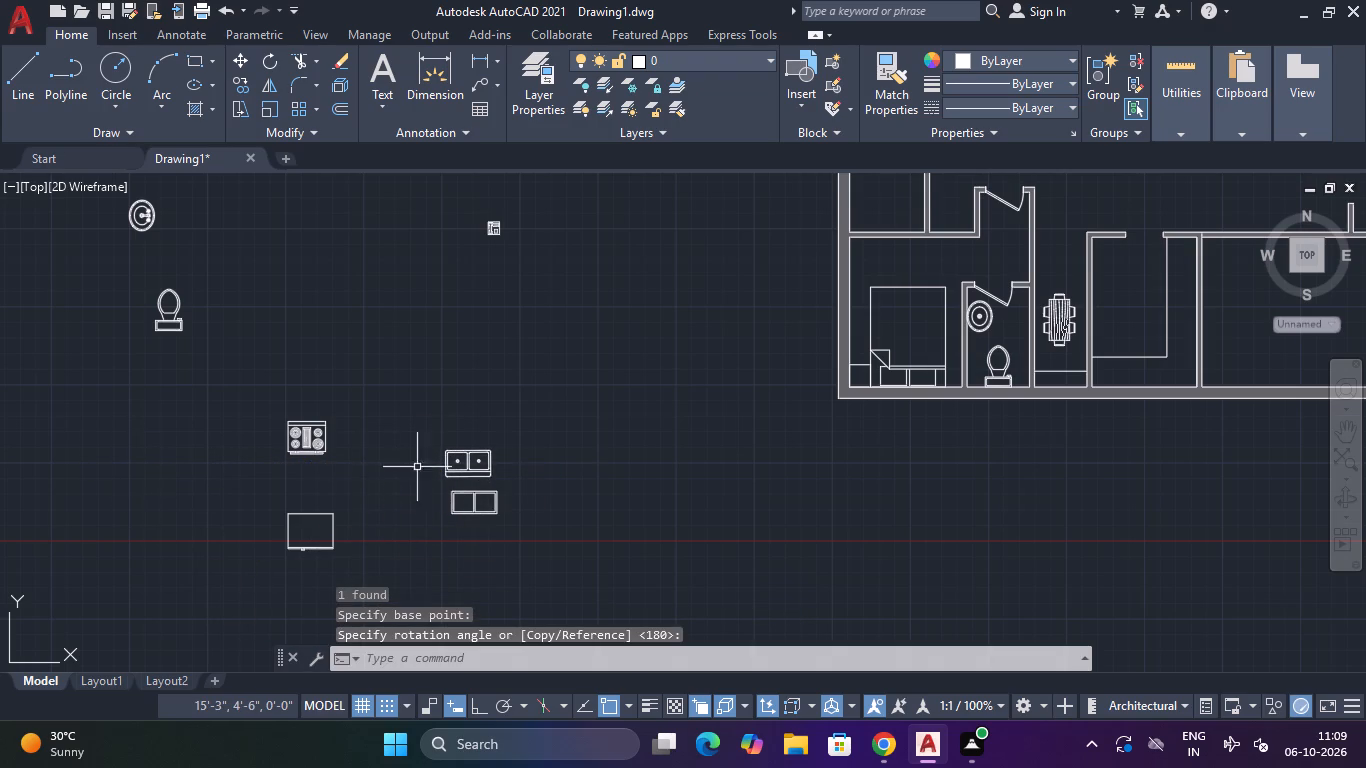
# Select the kitchen stove block outside the plan.
pyautogui.moveTo(355, 408); pyautogui.dragTo(344, 410)
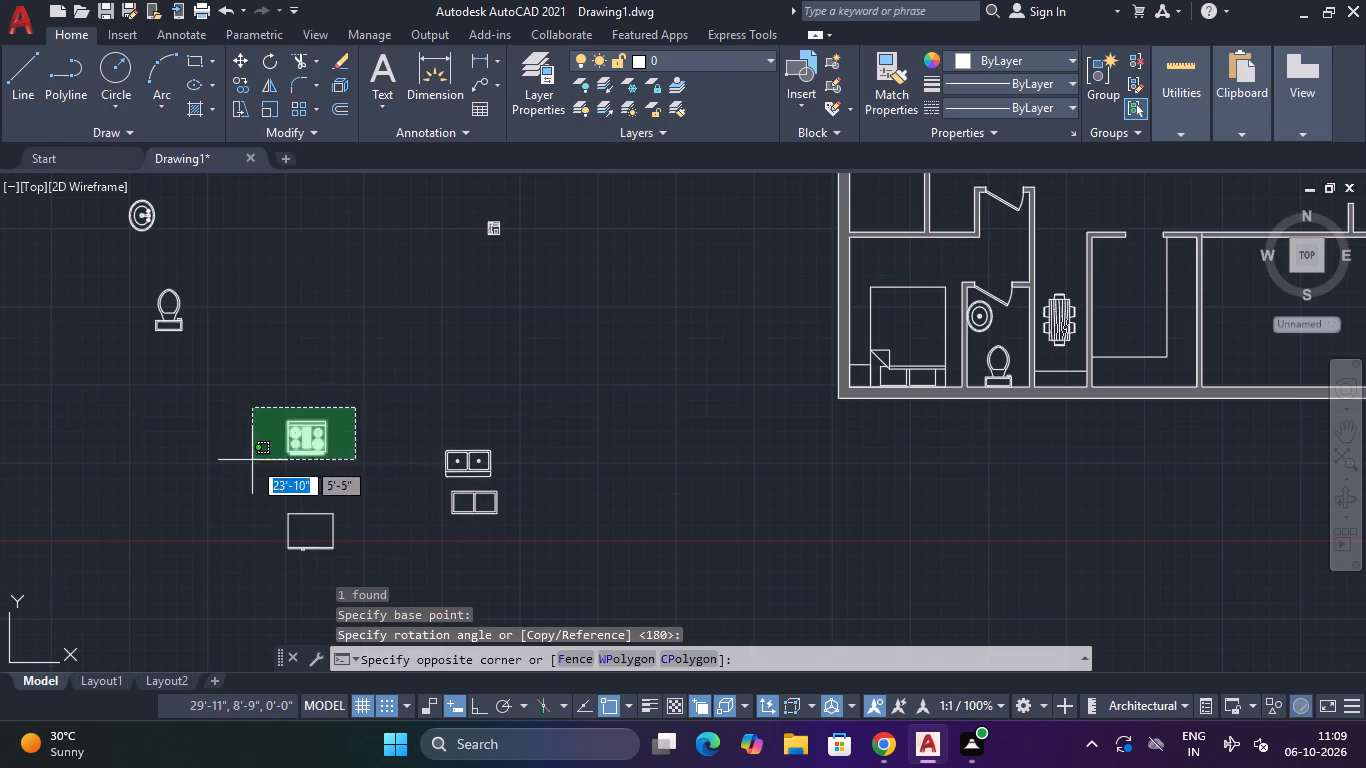
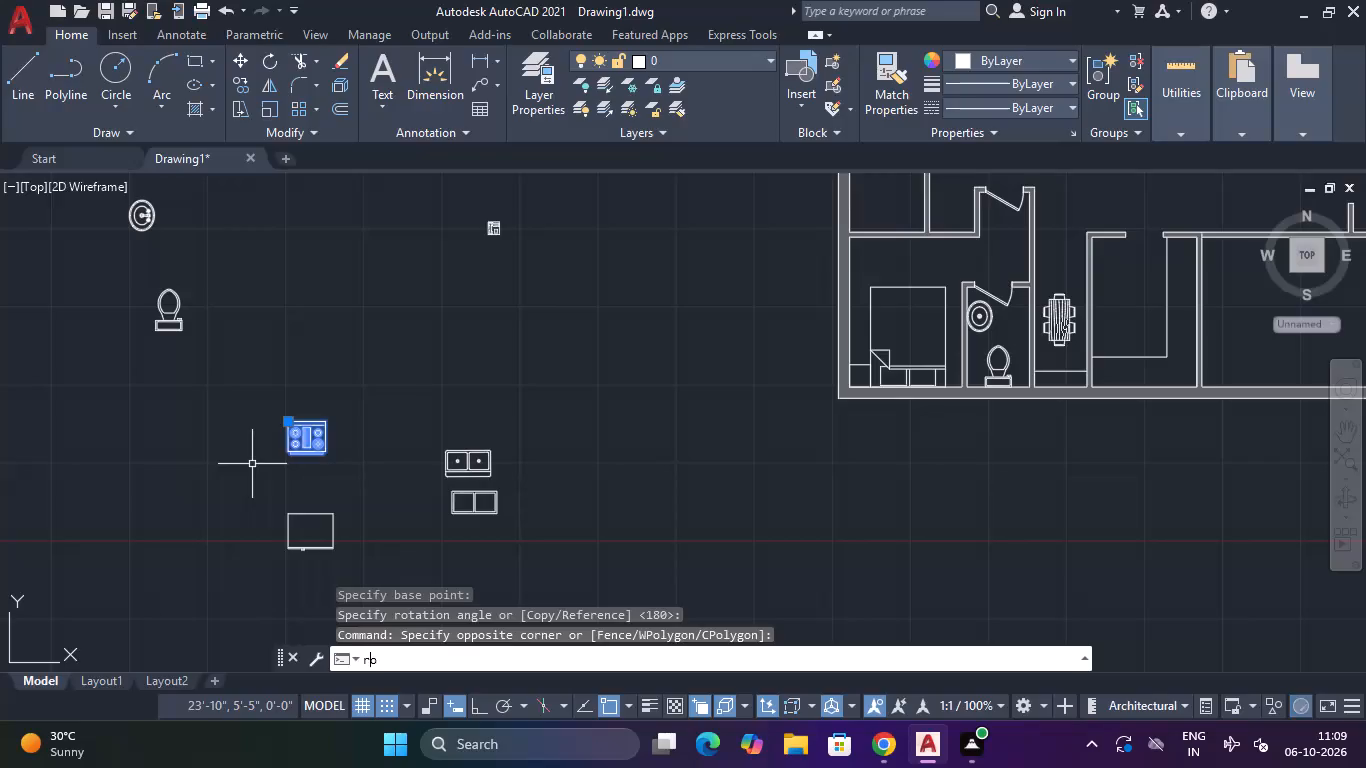
# Rotate the selected stove block outside the plan 180 degrees.
pyautogui.click(320, 418)
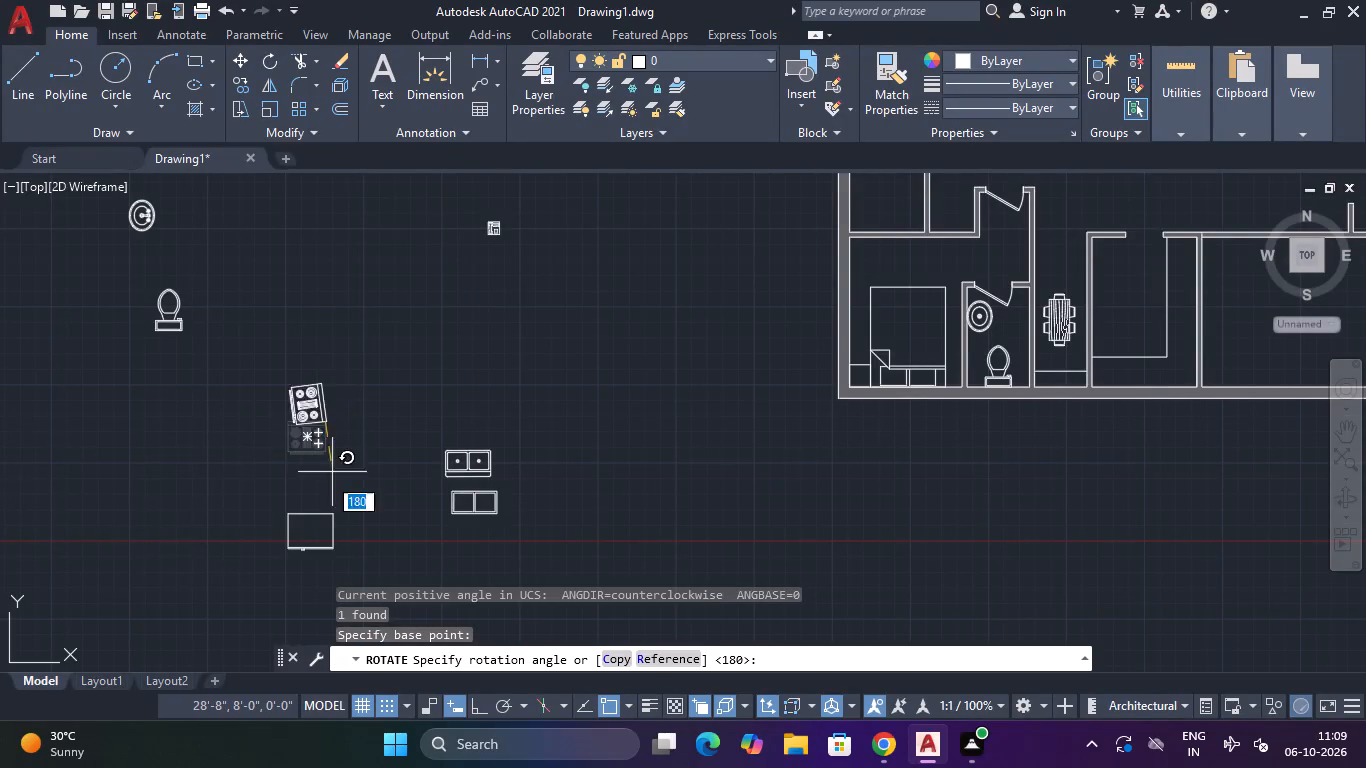
pyautogui.click(35, 422)
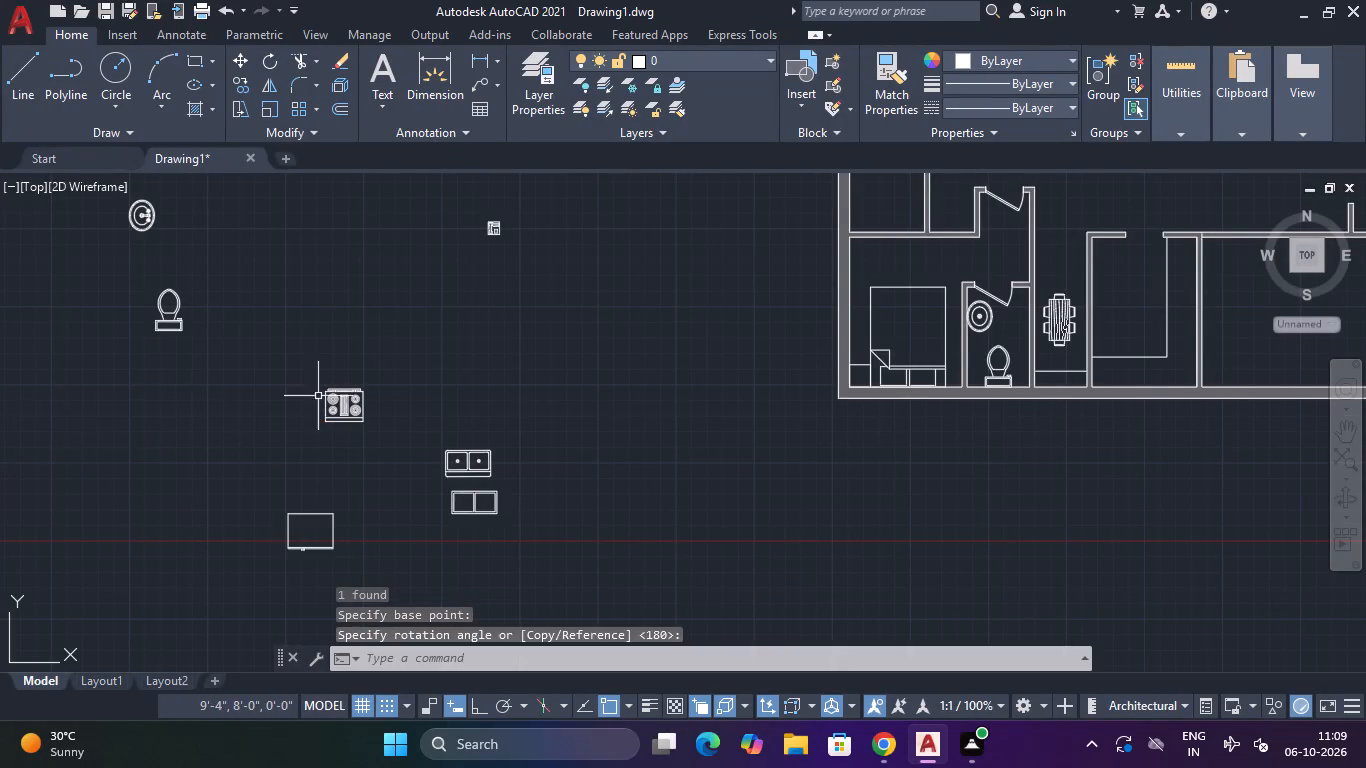
pyautogui.press('Escape')
# Move the stove block onto the kitchen's south counter, with its back edge against the south wall near the counter corner.
pyautogui.moveTo(411, 376); pyautogui.dragTo(394, 382)
pyautogui.click(287, 433)
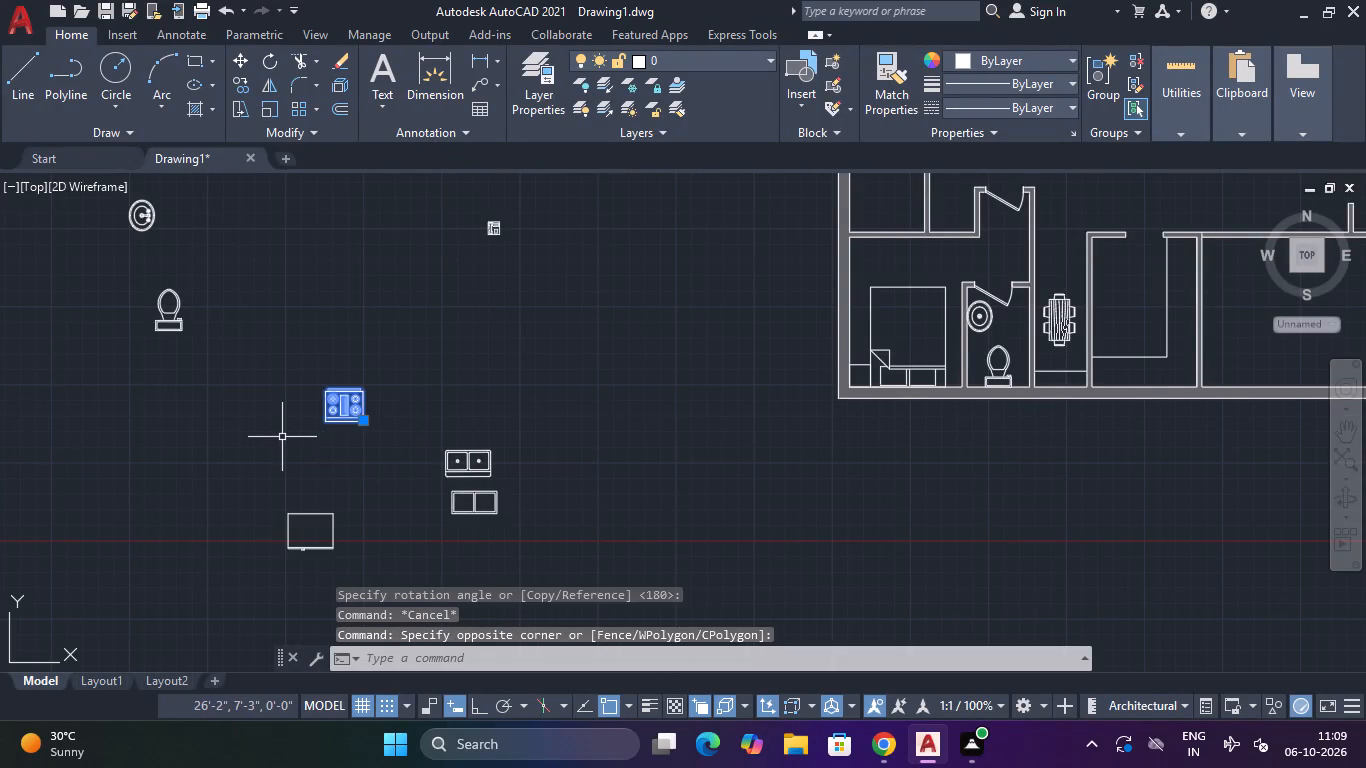
pyautogui.press('c')
pyautogui.press('BackSpace')
pyautogui.press(',')
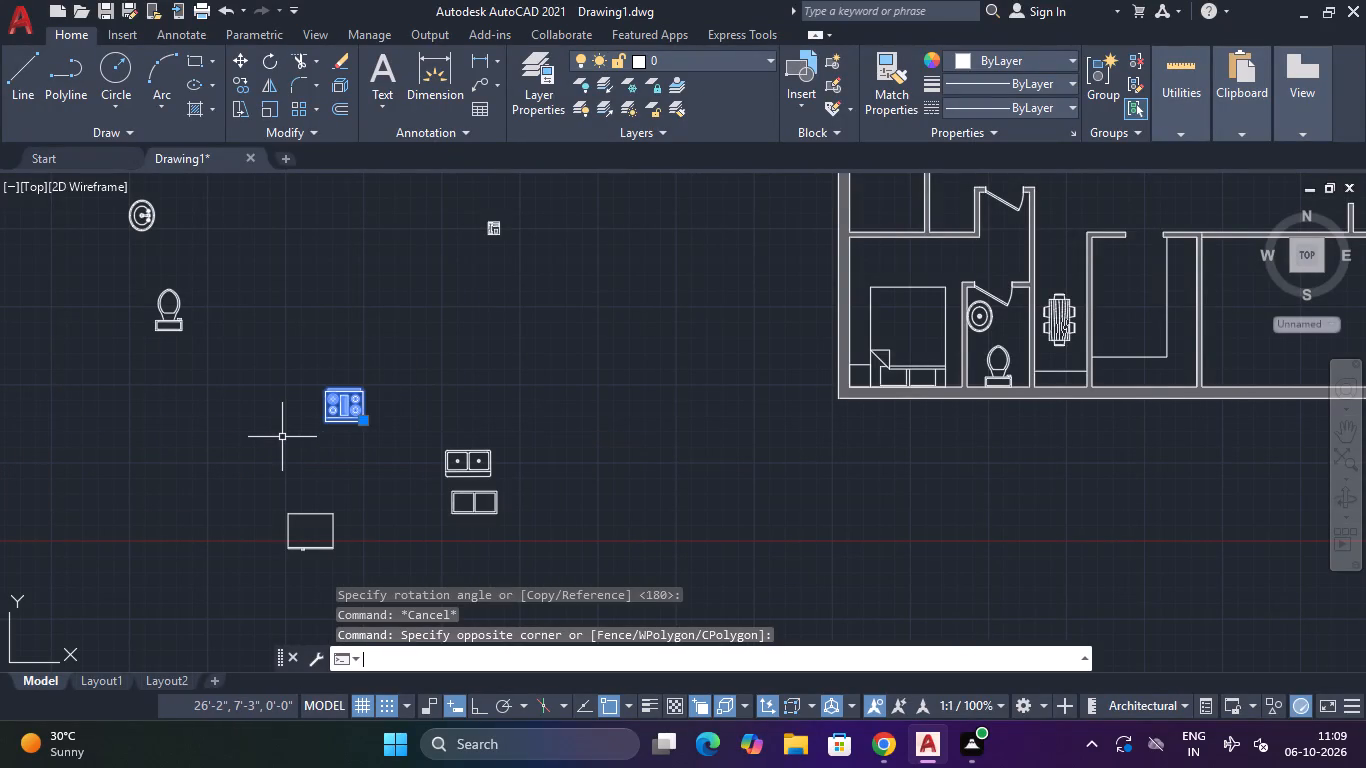
pyautogui.press('BackSpace')
pyautogui.write('m')
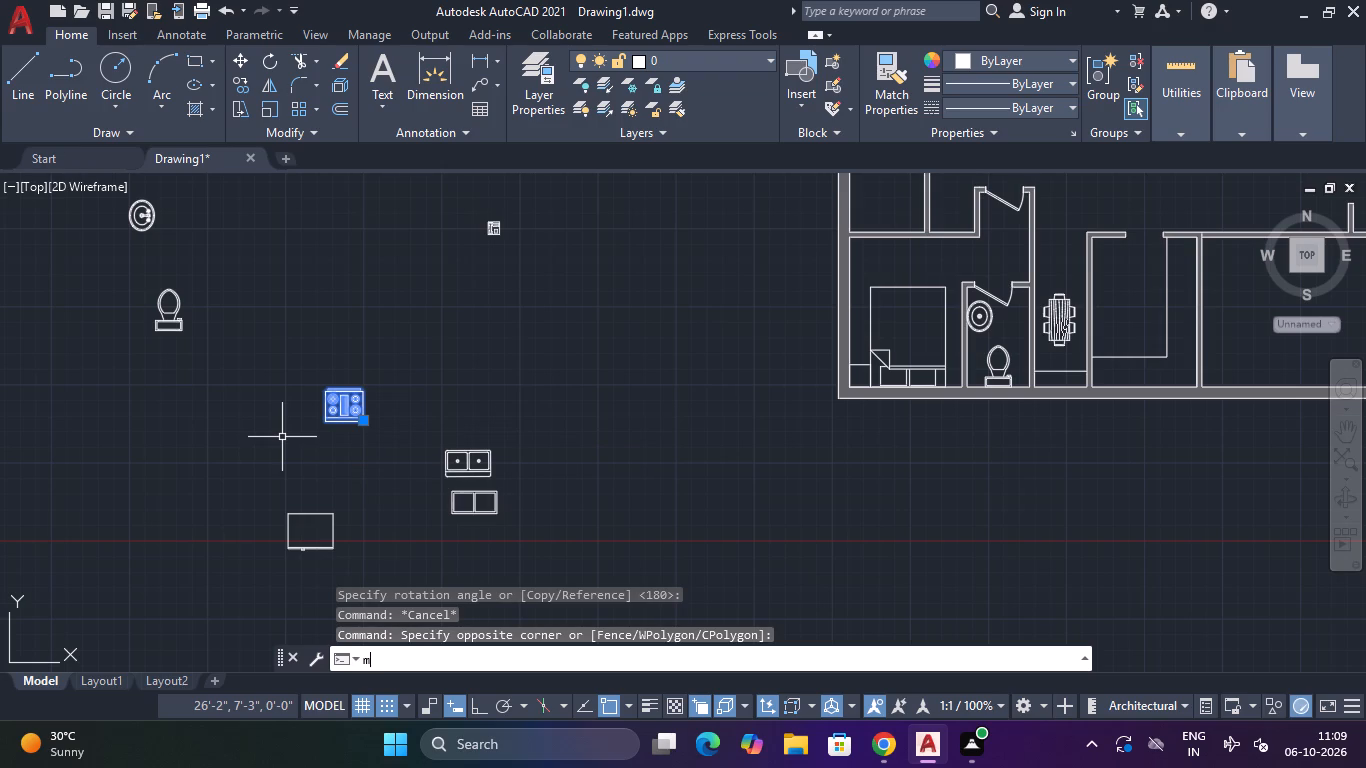
pyautogui.press('space')
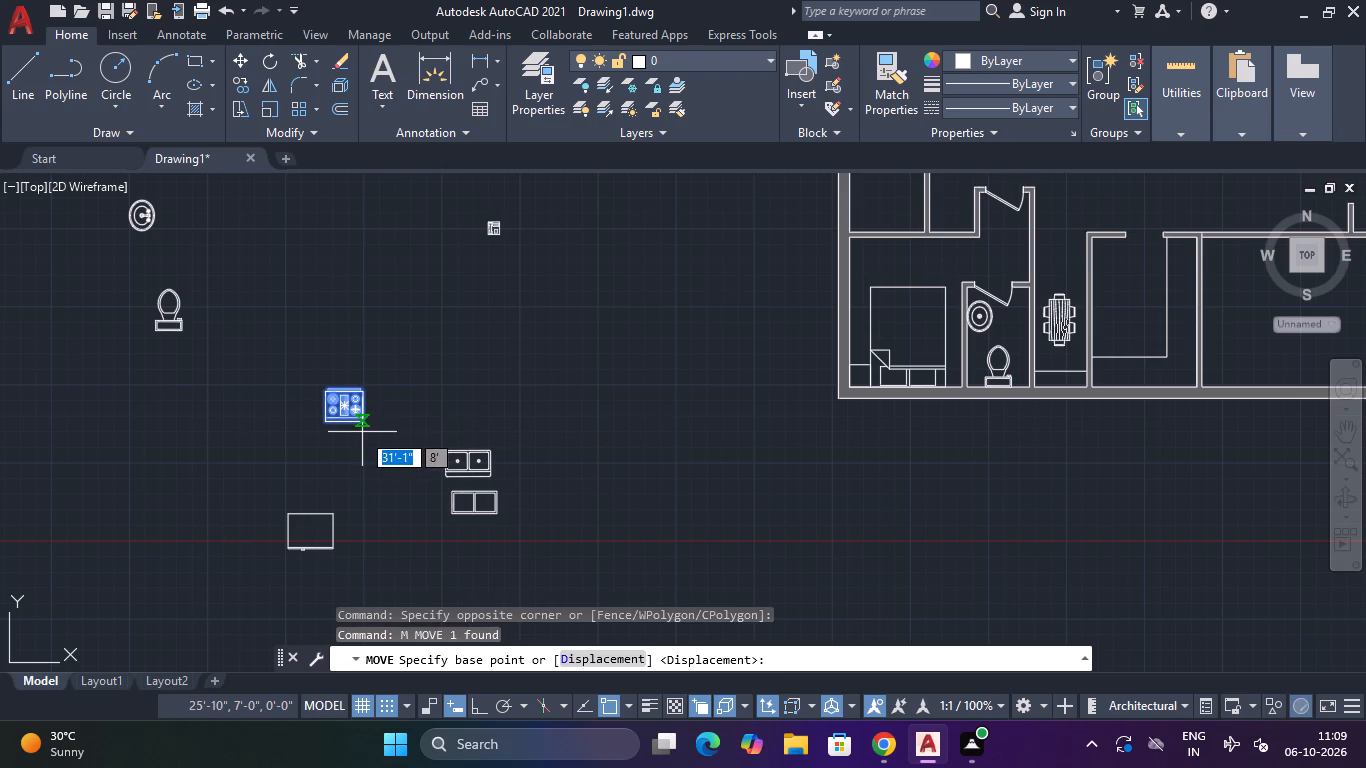
pyautogui.click(362, 424)
pyautogui.moveTo(436, 431); pyautogui.dragTo(0, 454, button='middle')
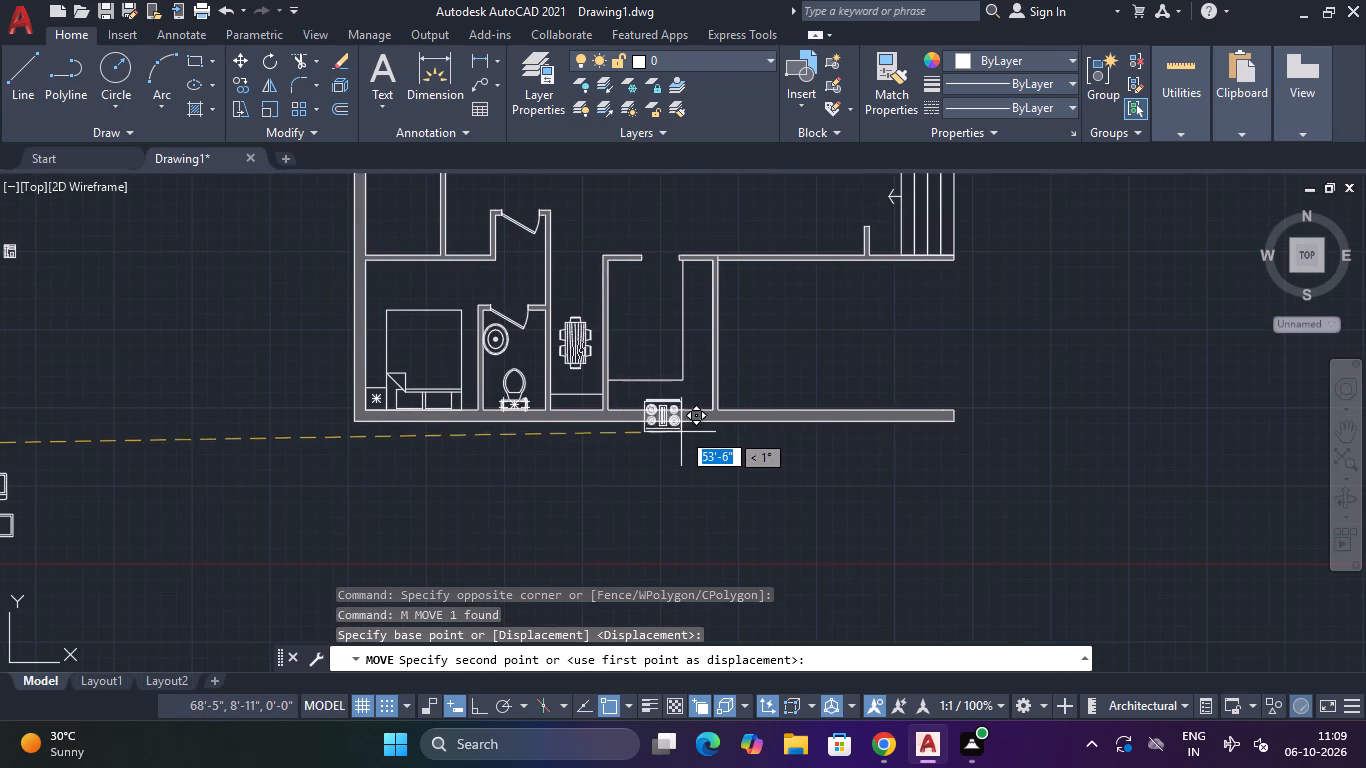
pyautogui.scroll(3, 673, 423)
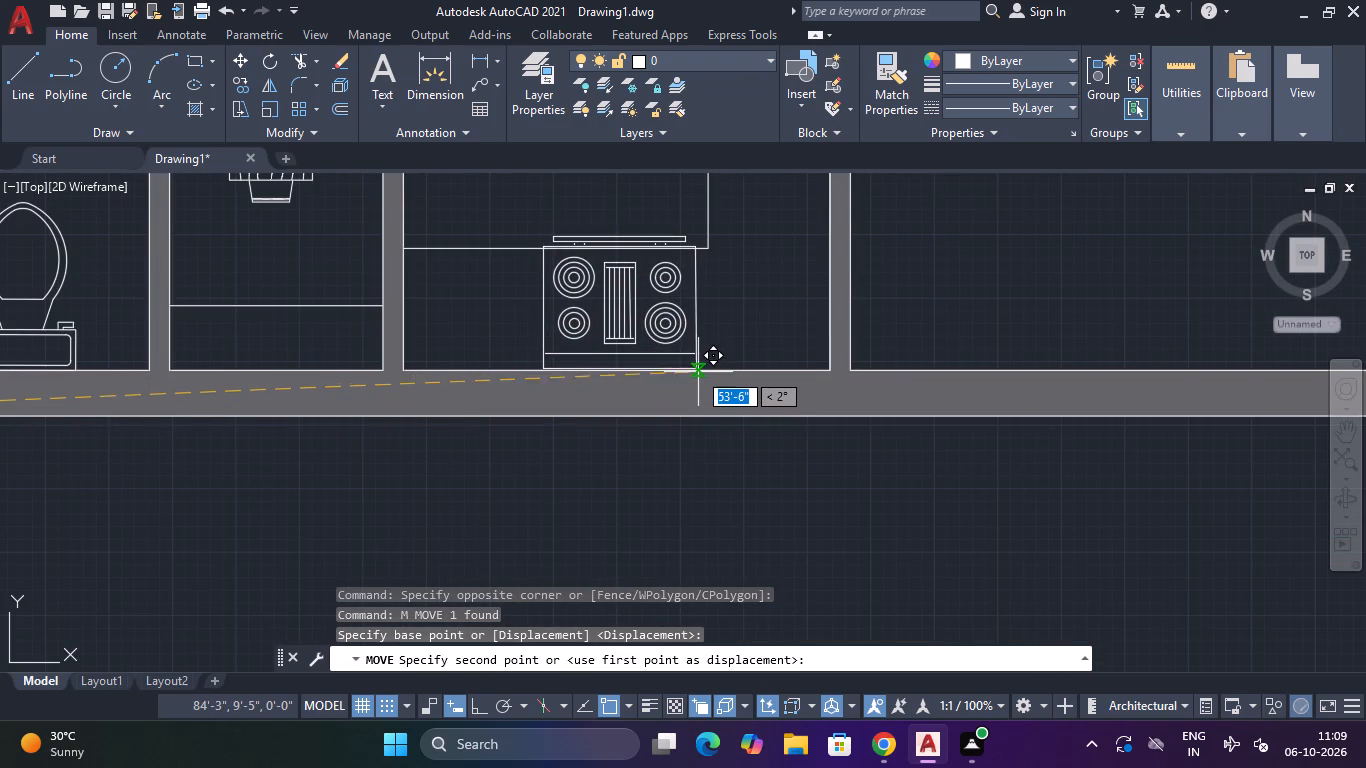
pyautogui.click(701, 371)
# Rotate the double-bowl sink block outside the plan about 89 degrees so its wide rim faces east.
pyautogui.scroll(-4, 717, 352)
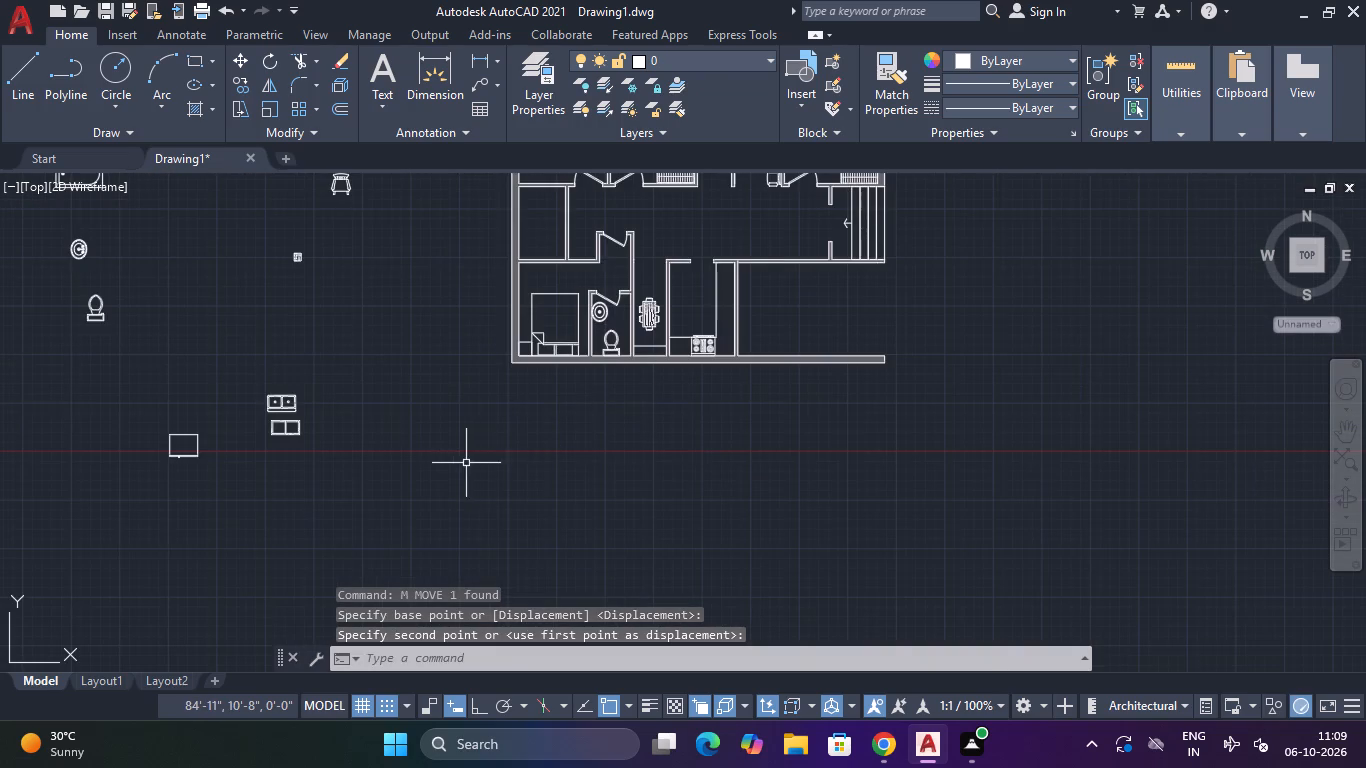
pyautogui.moveTo(461, 450); pyautogui.dragTo(551, 426, button='middle')
pyautogui.scroll(3, 323, 380)
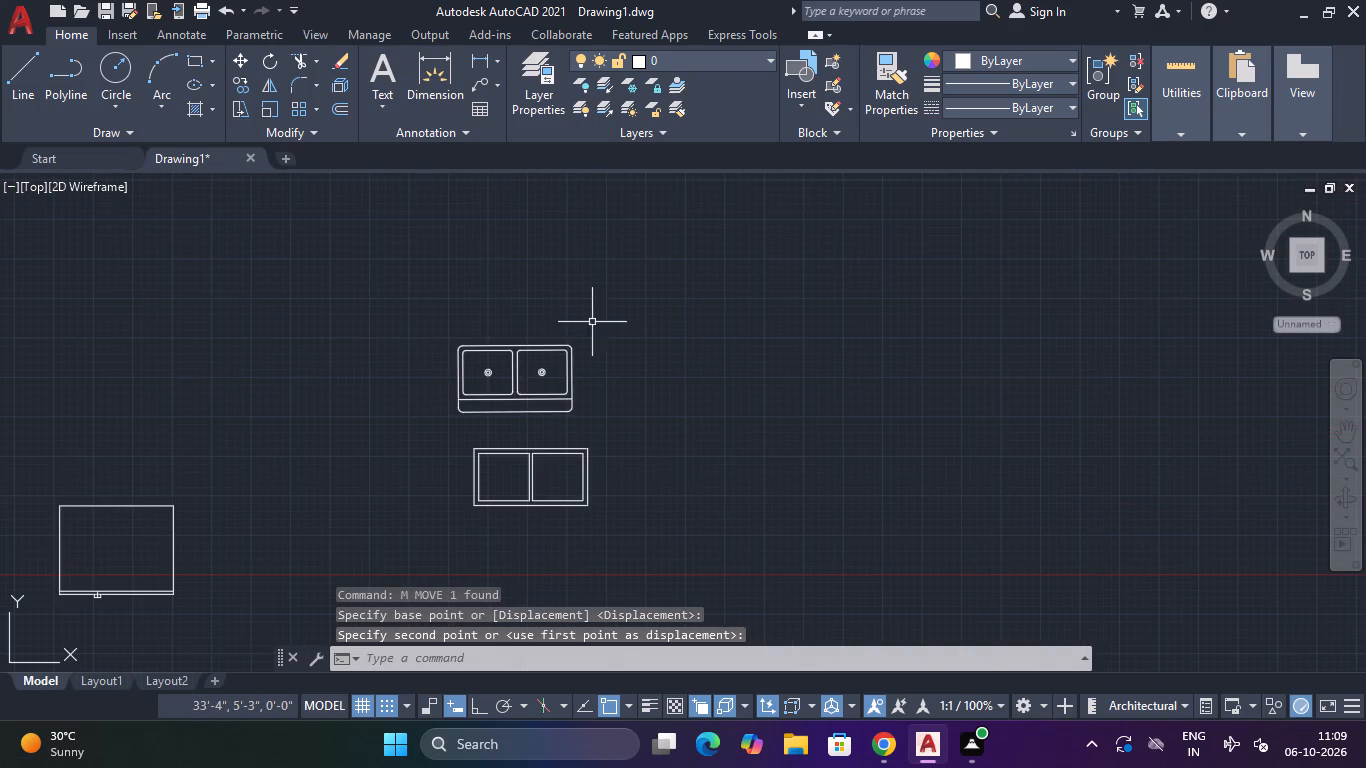
pyautogui.moveTo(603, 320); pyautogui.dragTo(595, 336)
pyautogui.click(419, 423)
pyautogui.write('ro')
pyautogui.press('space')
pyautogui.moveTo(566, 350); pyautogui.dragTo(573, 339)
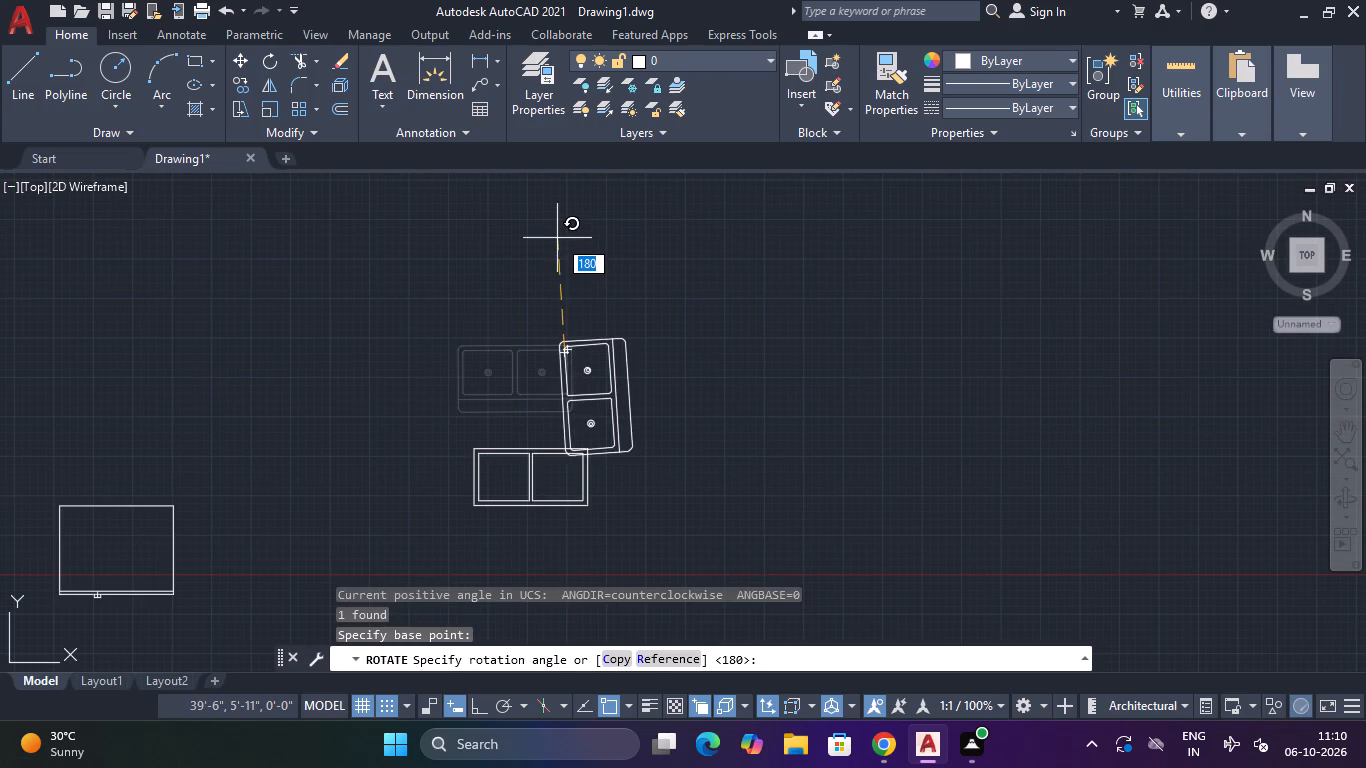
pyautogui.click(566, 289)
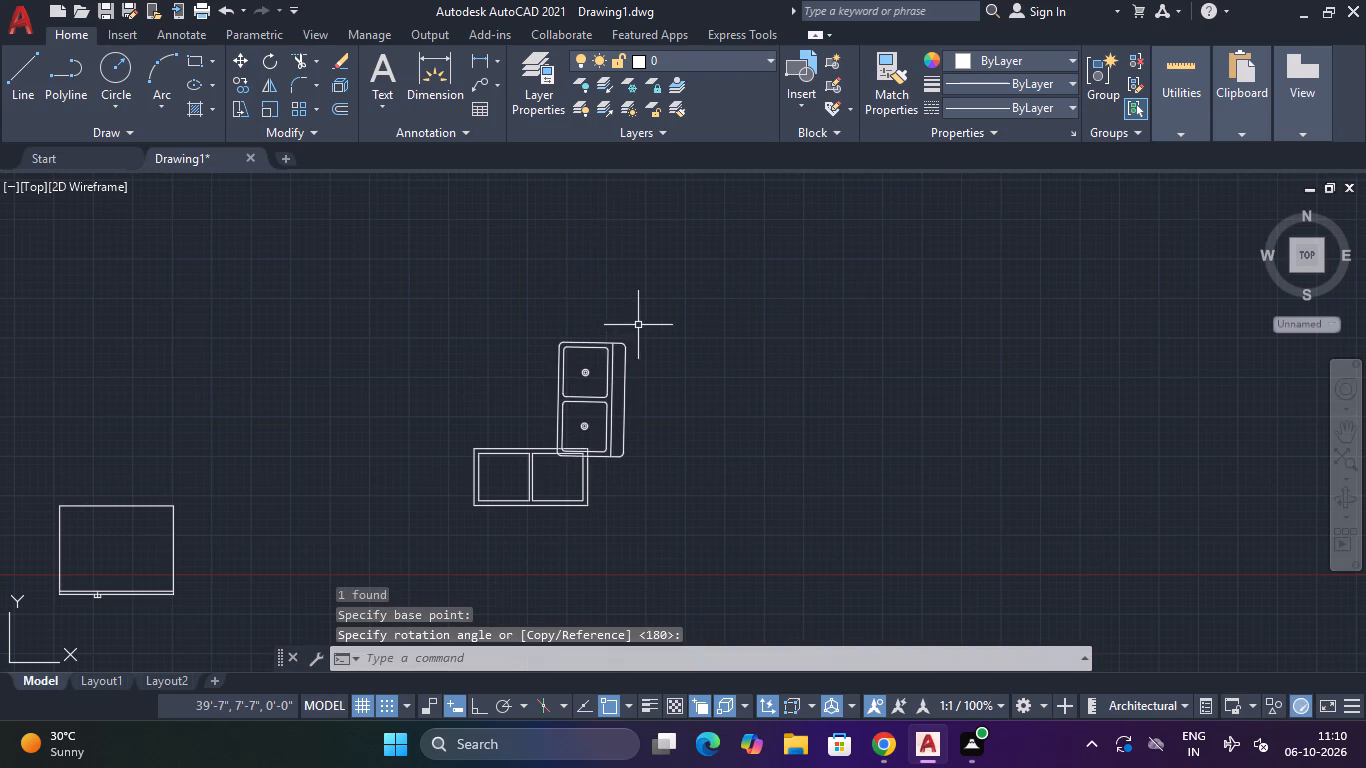
# Move the double-bowl sink onto the kitchen's east counter, placing its wide rim near the east wall.
pyautogui.click(640, 324)
pyautogui.click(532, 384)
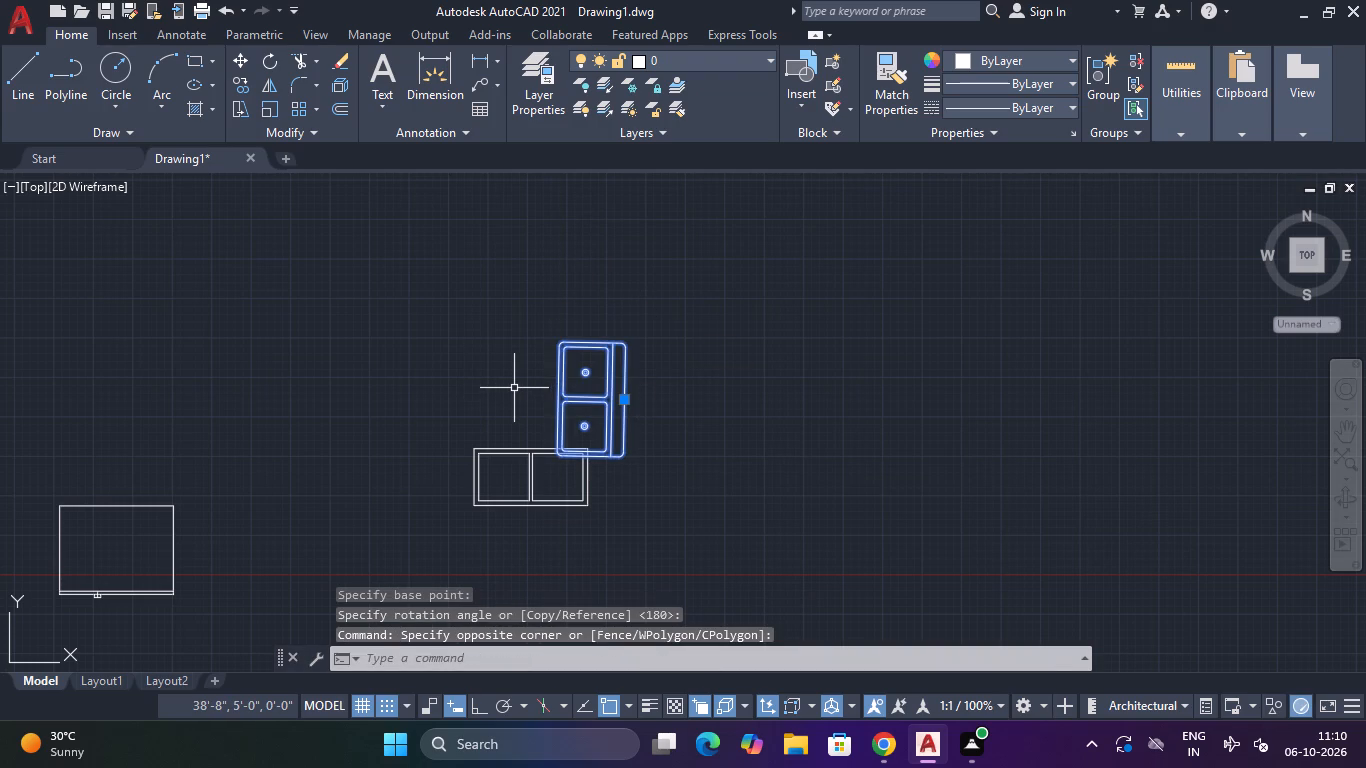
pyautogui.write('m')
pyautogui.press('space')
pyautogui.click(624, 393)
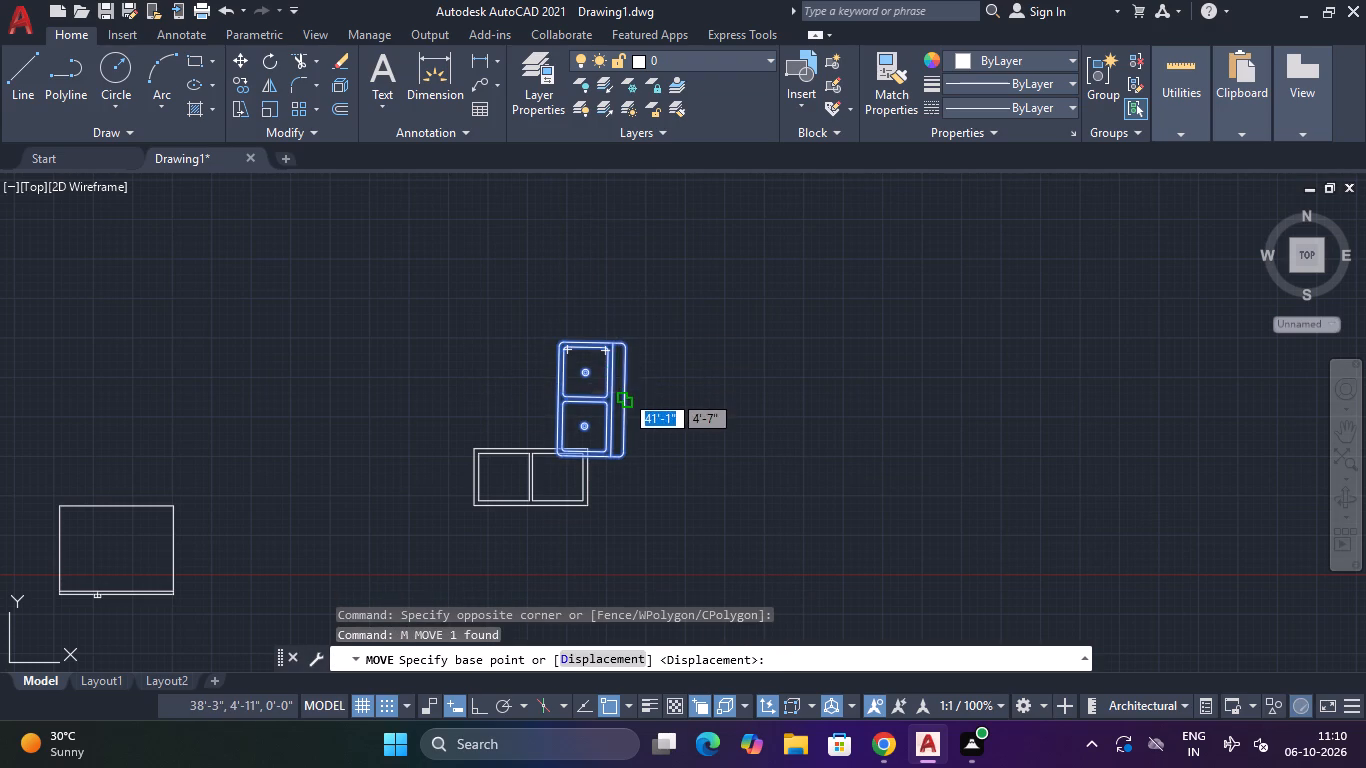
pyautogui.moveTo(626, 394); pyautogui.dragTo(0, 379, button='middle')
pyautogui.scroll(-2, 614, 510)
pyautogui.moveTo(626, 463); pyautogui.dragTo(336, 554, button='middle')
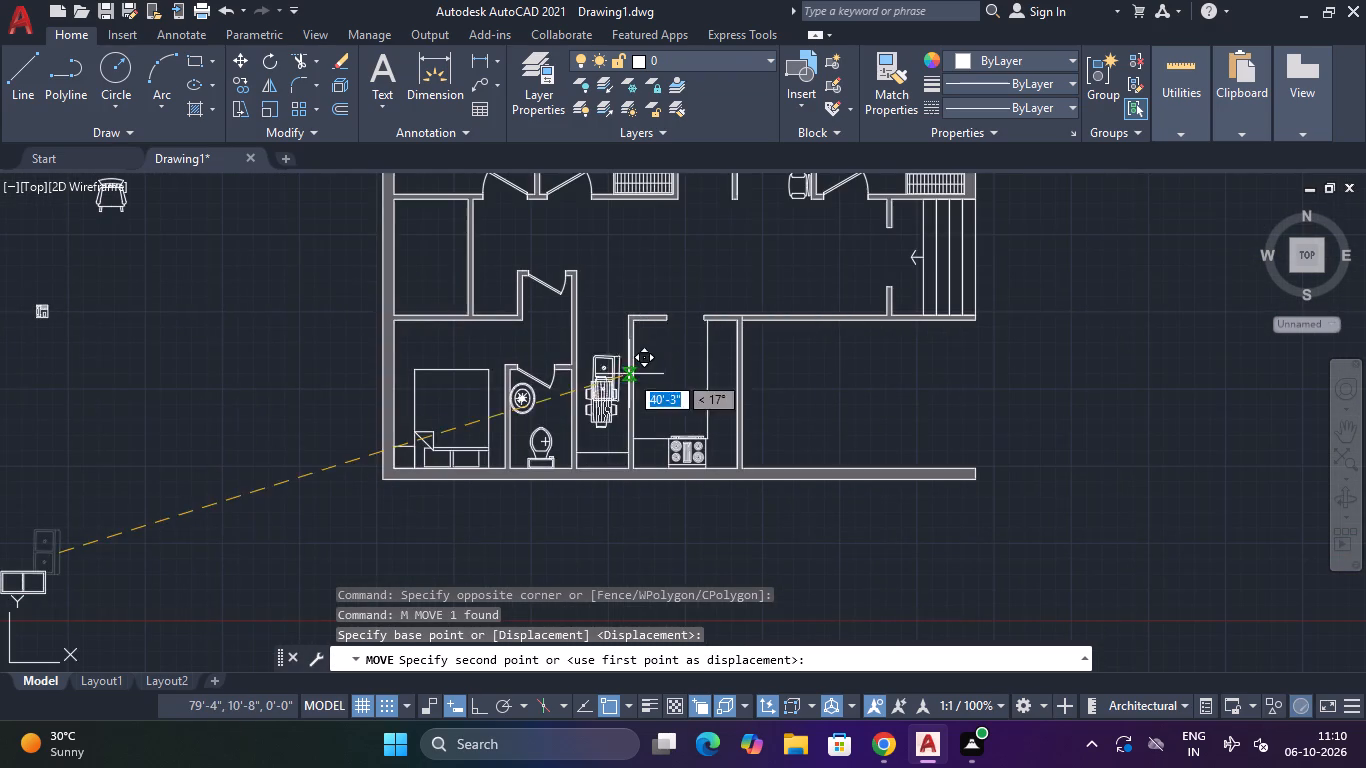
pyautogui.scroll(2, 680, 383)
pyautogui.moveTo(680, 383); pyautogui.dragTo(529, 363, button='middle')
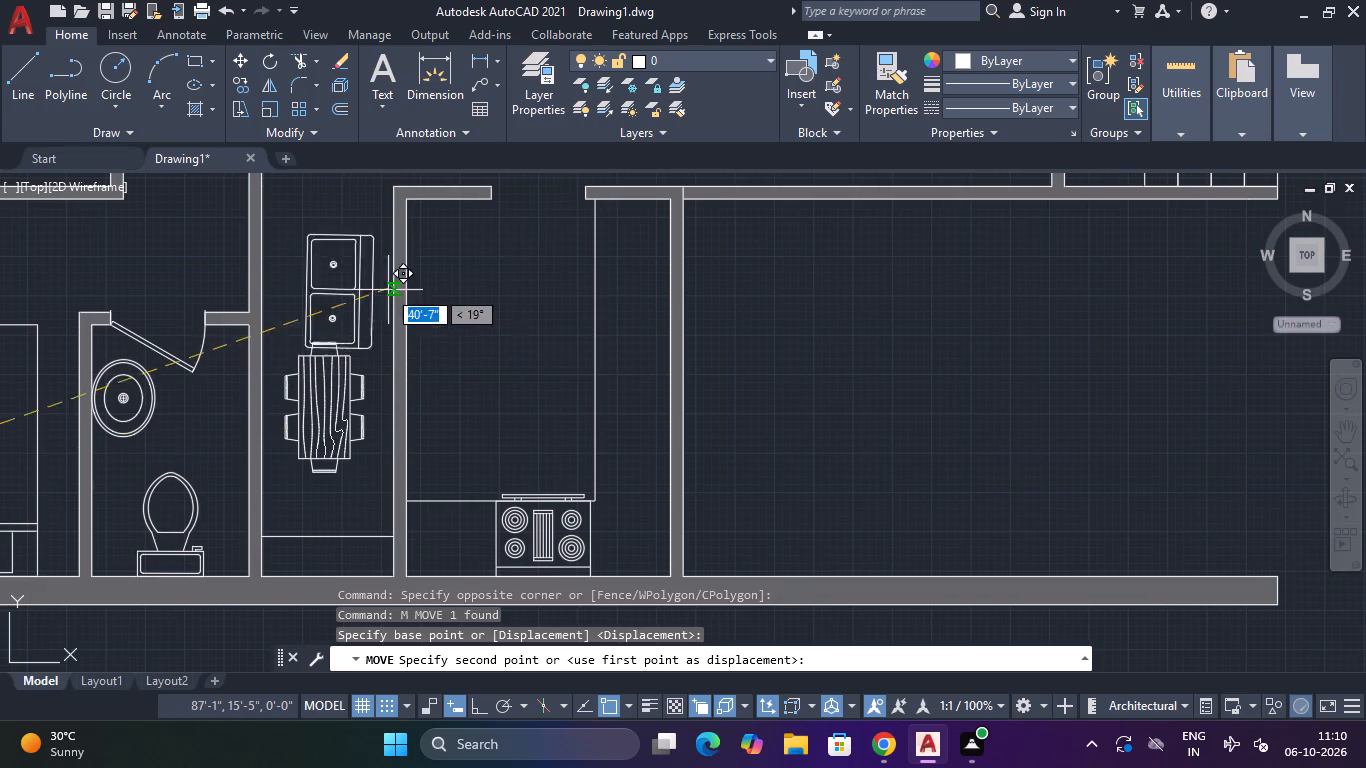
pyautogui.click(664, 304)
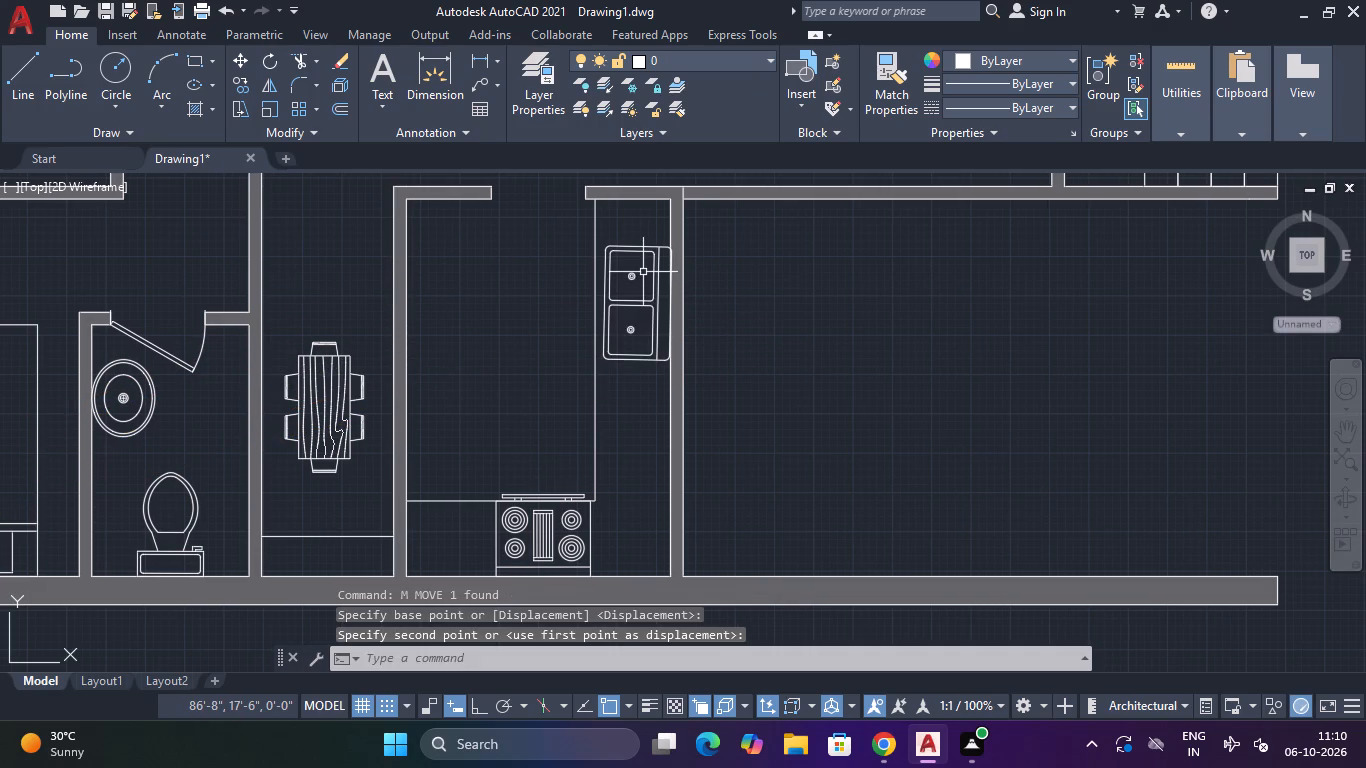
# Rotate the sink on the east counter about 1 degree to align it parallel to the wall.
pyautogui.click(642, 272)
pyautogui.click(615, 285)
pyautogui.write('ro')
pyautogui.press('space')
pyautogui.click(638, 366)
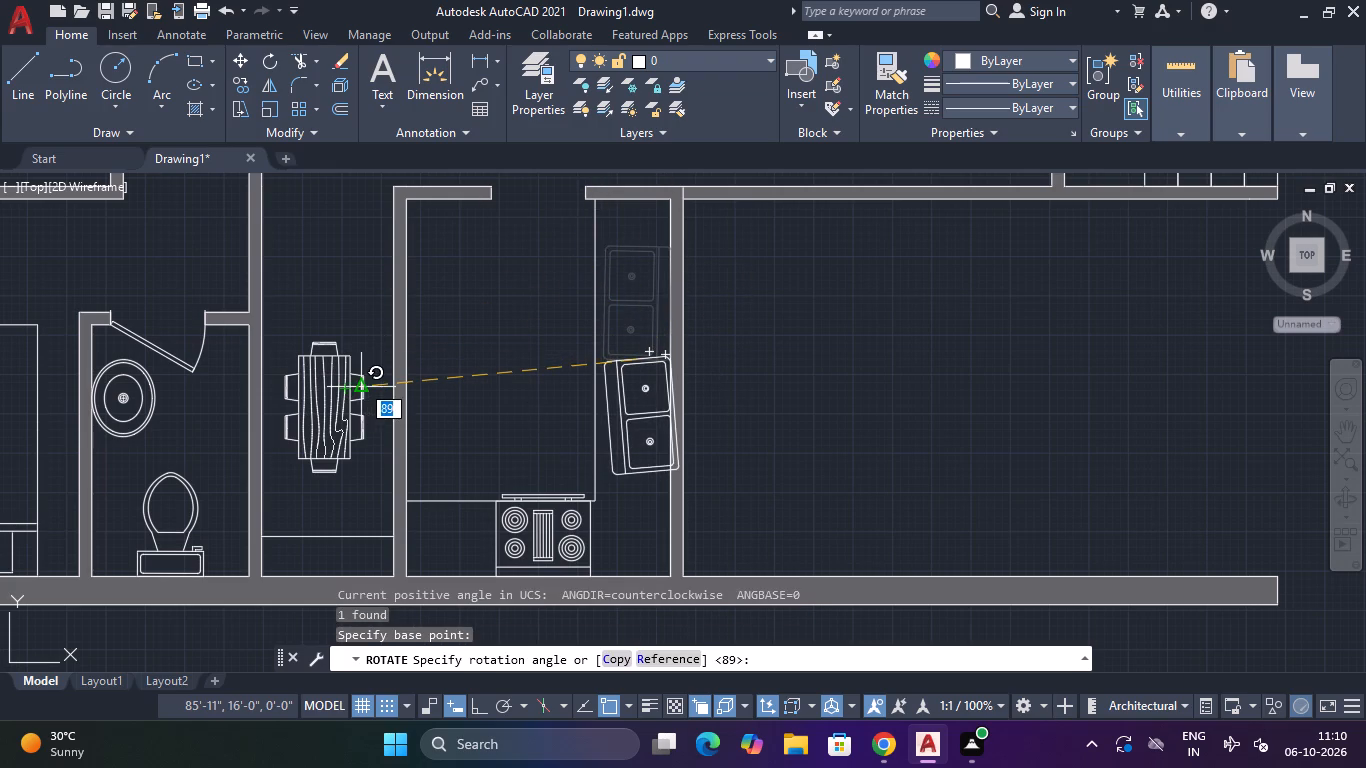
pyautogui.press('F8')
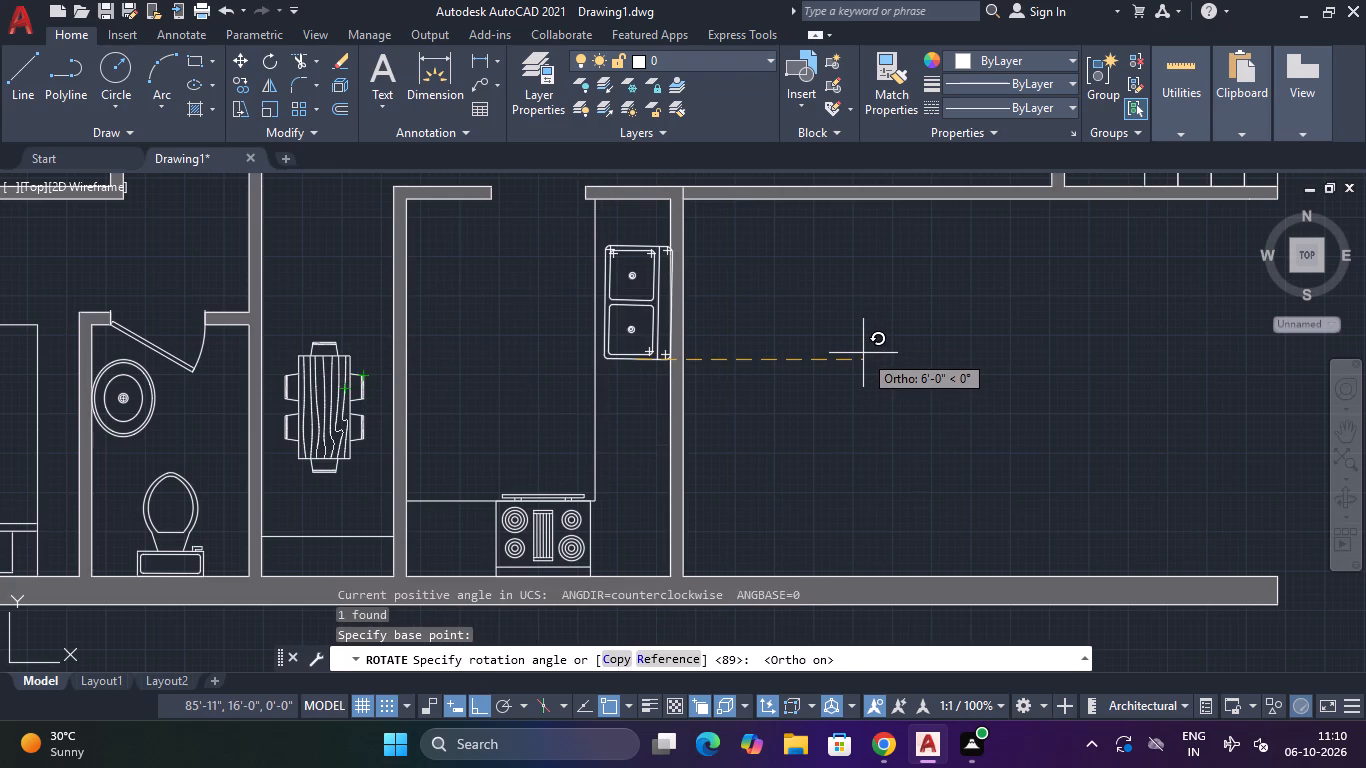
pyautogui.press('F8')
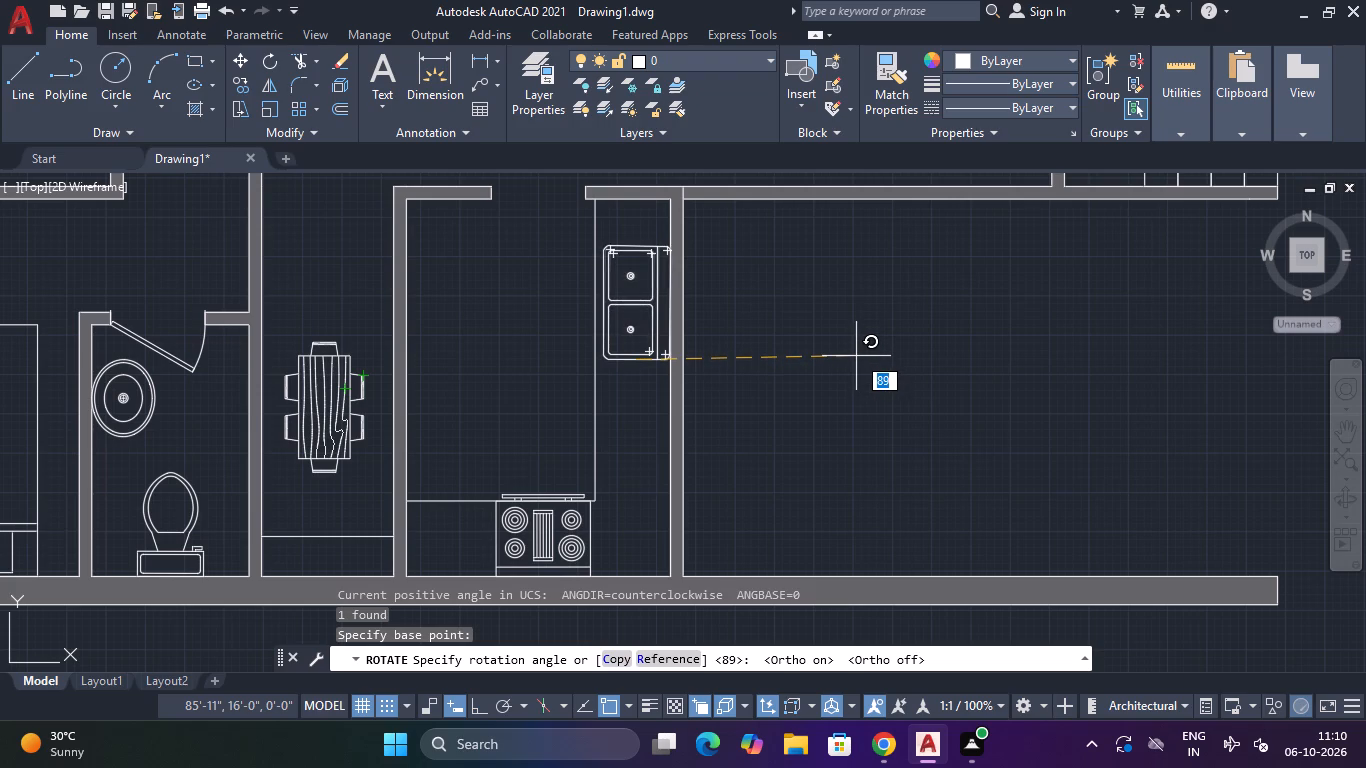
pyautogui.scroll(1, 856, 355)
pyautogui.click(856, 355)
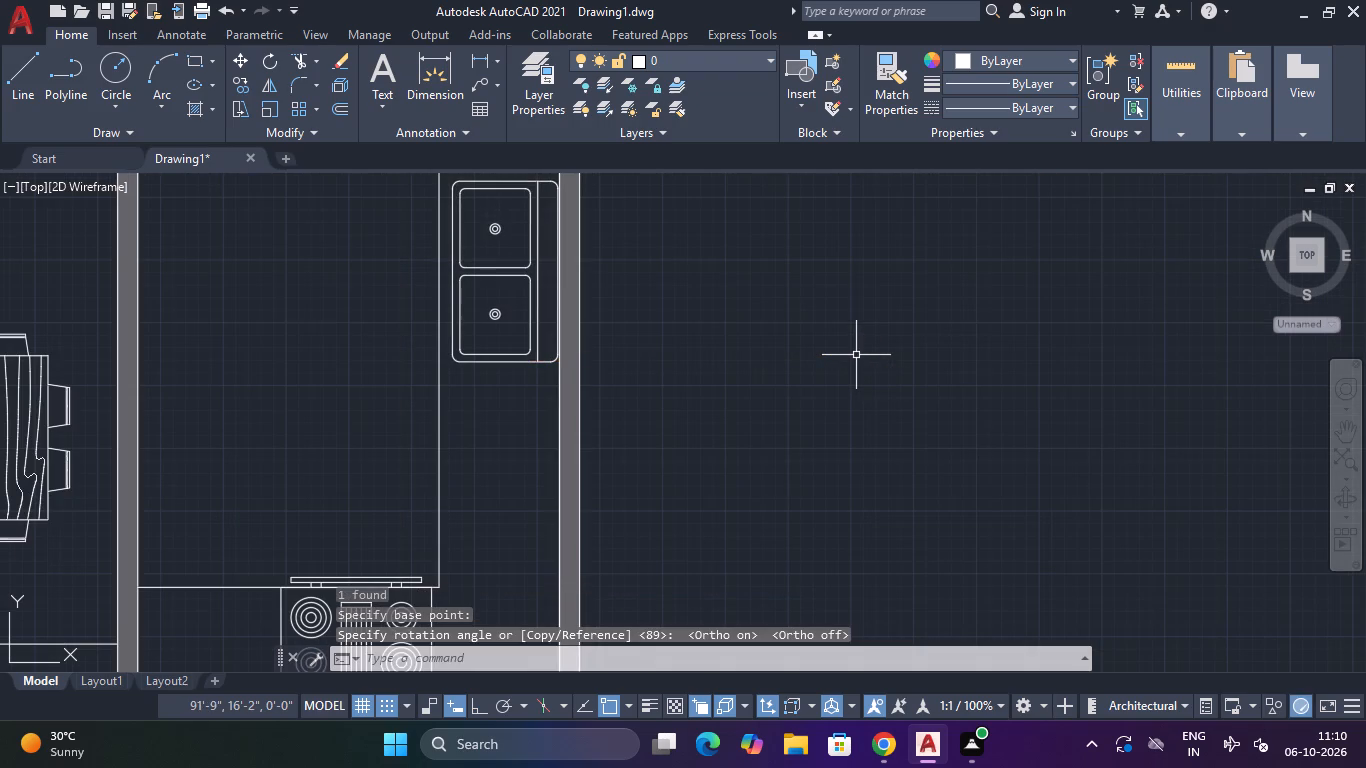
# Rotate the rectangular refrigerator block outside the plan 90 degrees so its door side faces east.
pyautogui.scroll(-2, 850, 413)
pyautogui.moveTo(850, 414); pyautogui.dragTo(946, 329, button='middle')
pyautogui.scroll(-2, 931, 333)
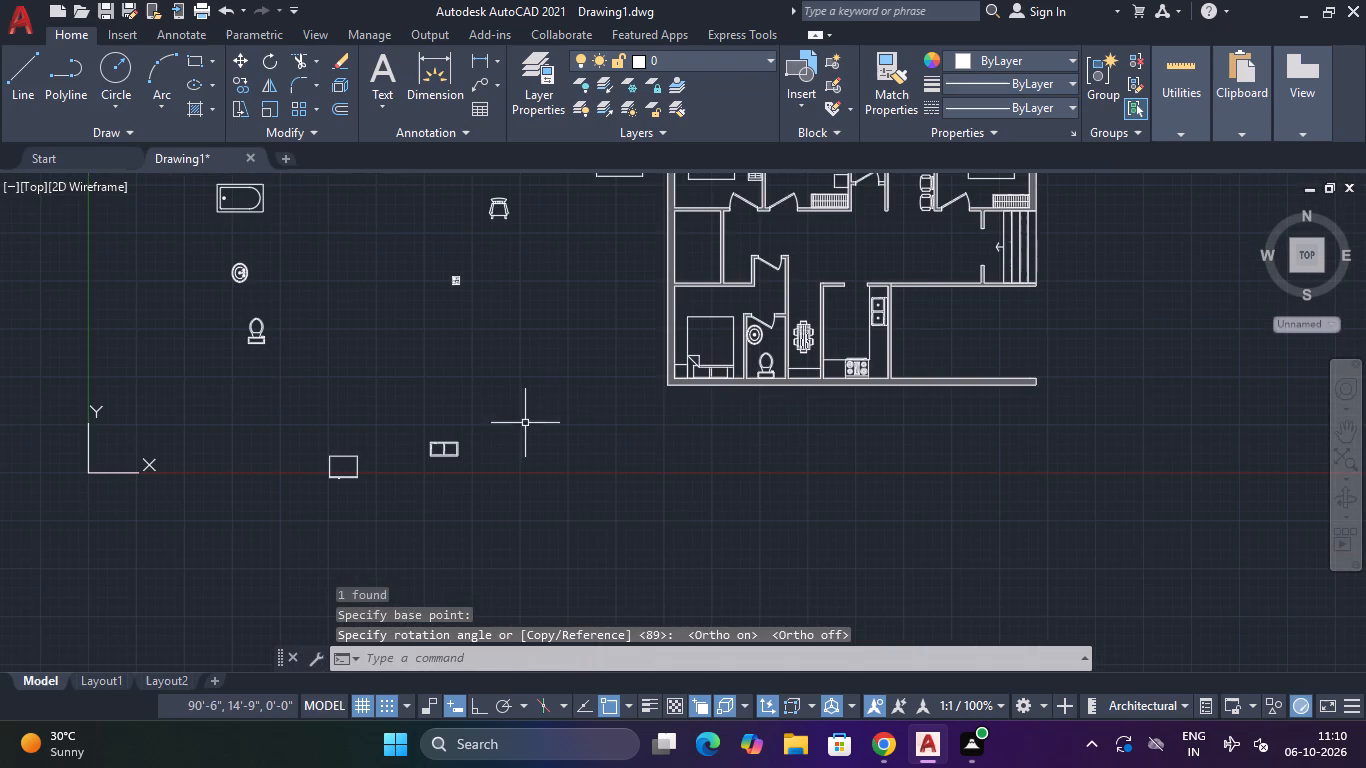
pyautogui.moveTo(564, 407); pyautogui.dragTo(610, 393, button='middle')
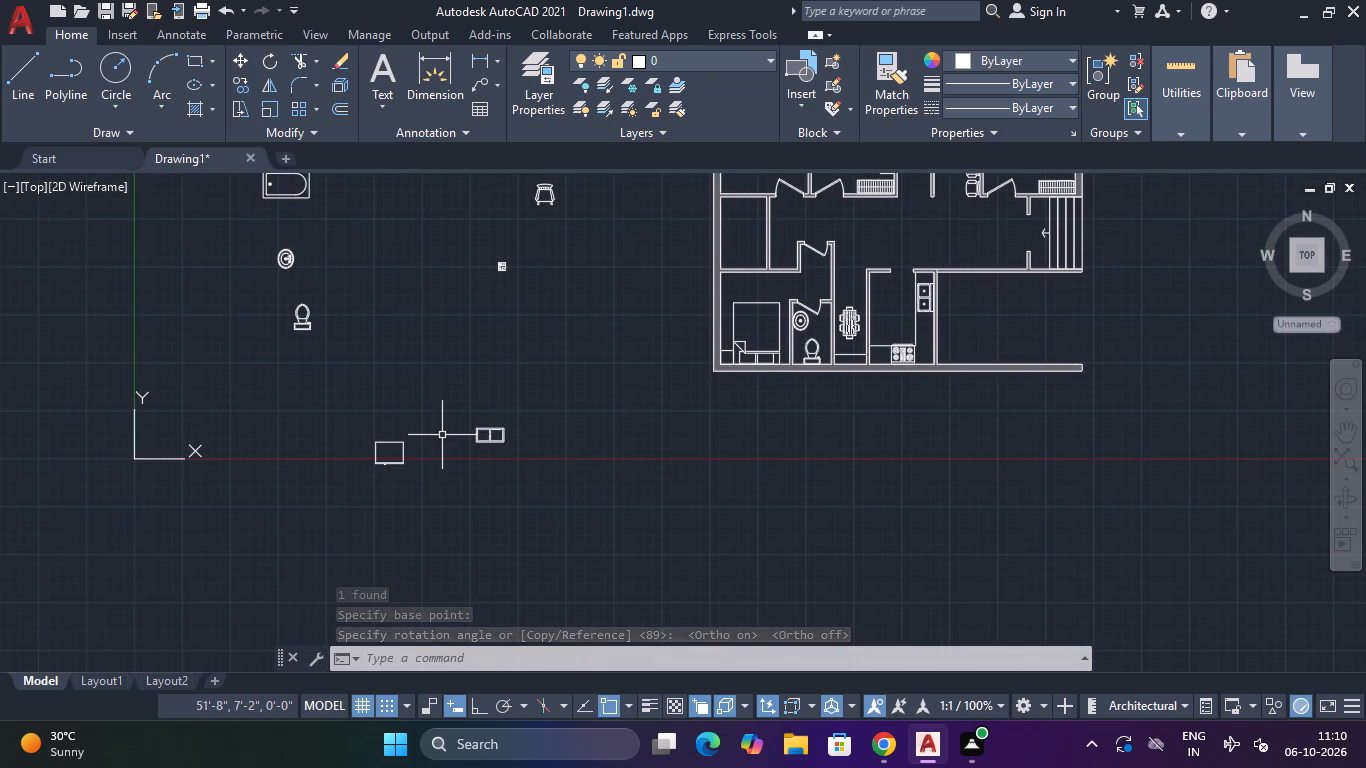
pyautogui.click(442, 435)
pyautogui.click(373, 465)
pyautogui.write('ro')
pyautogui.press('space')
pyautogui.click(408, 441)
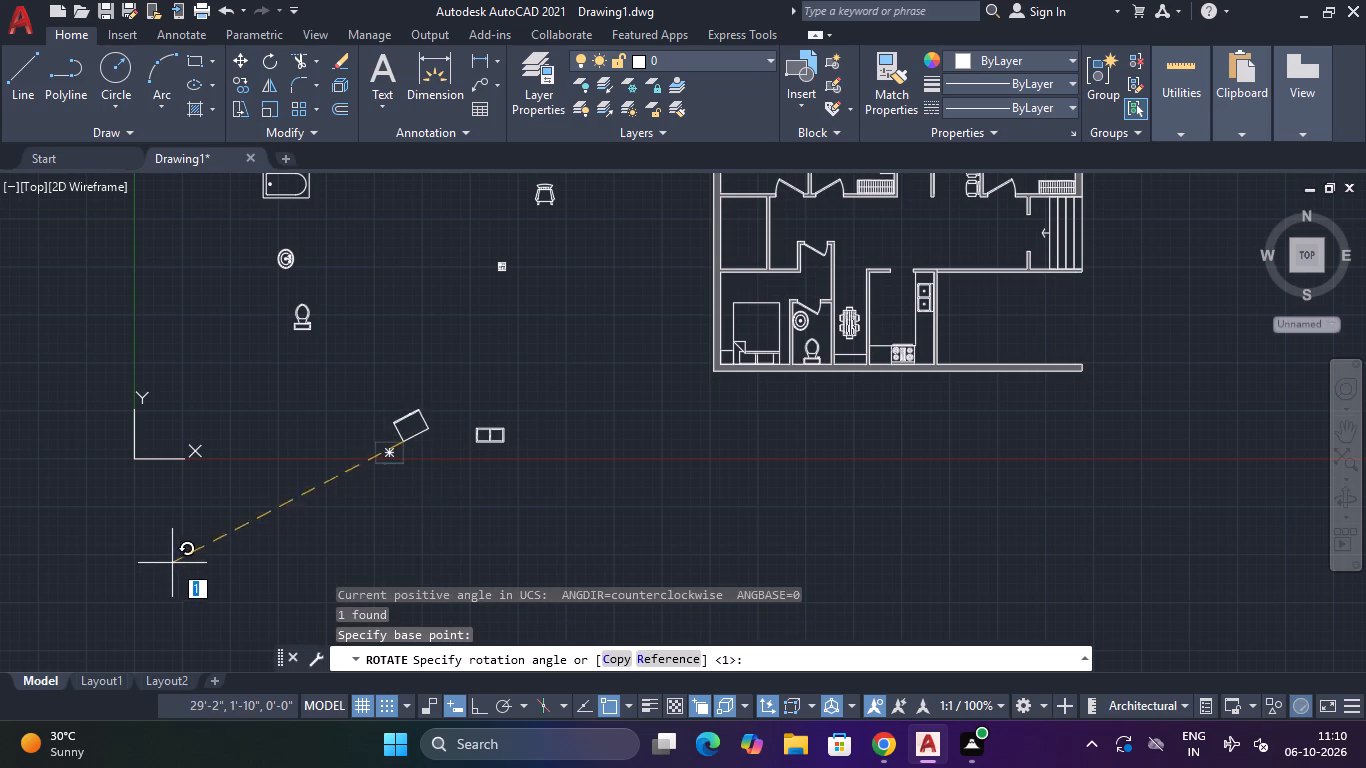
pyautogui.press('F8')
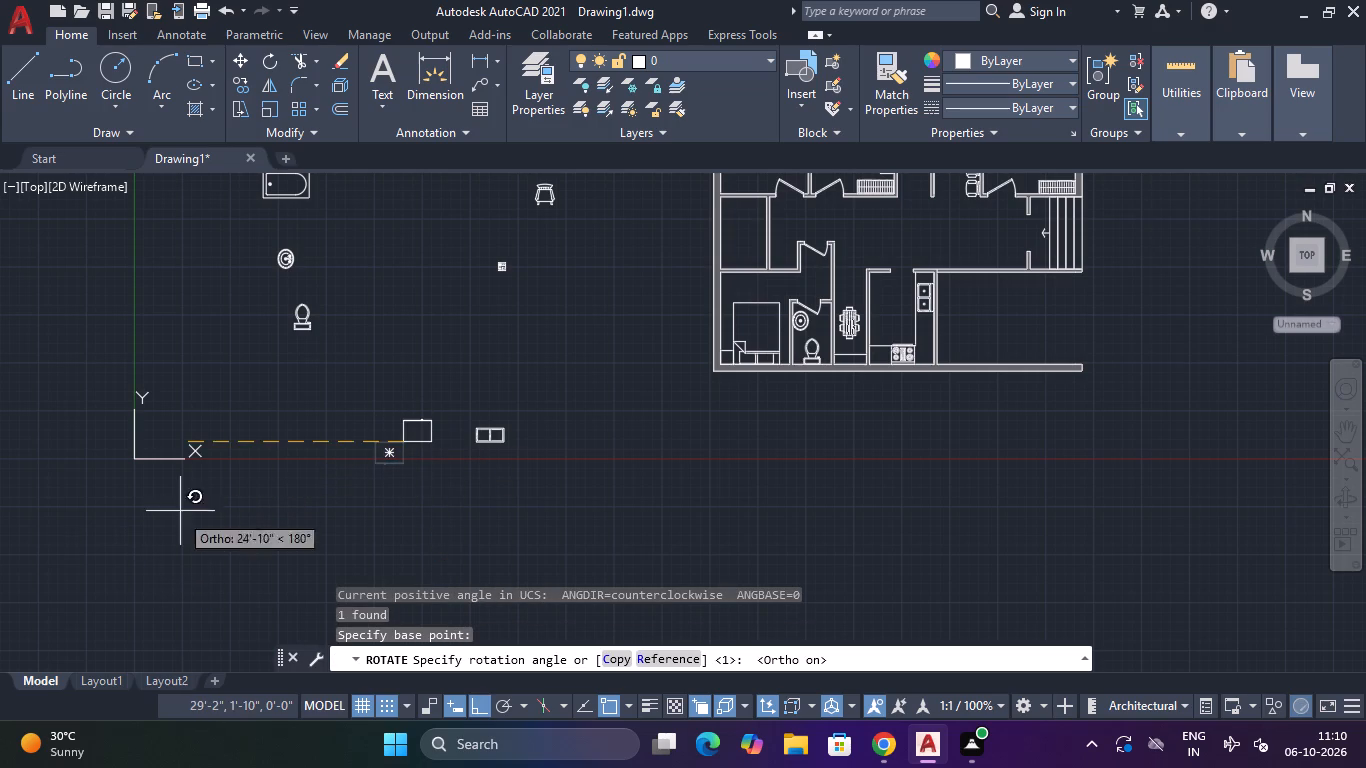
pyautogui.click(412, 299)
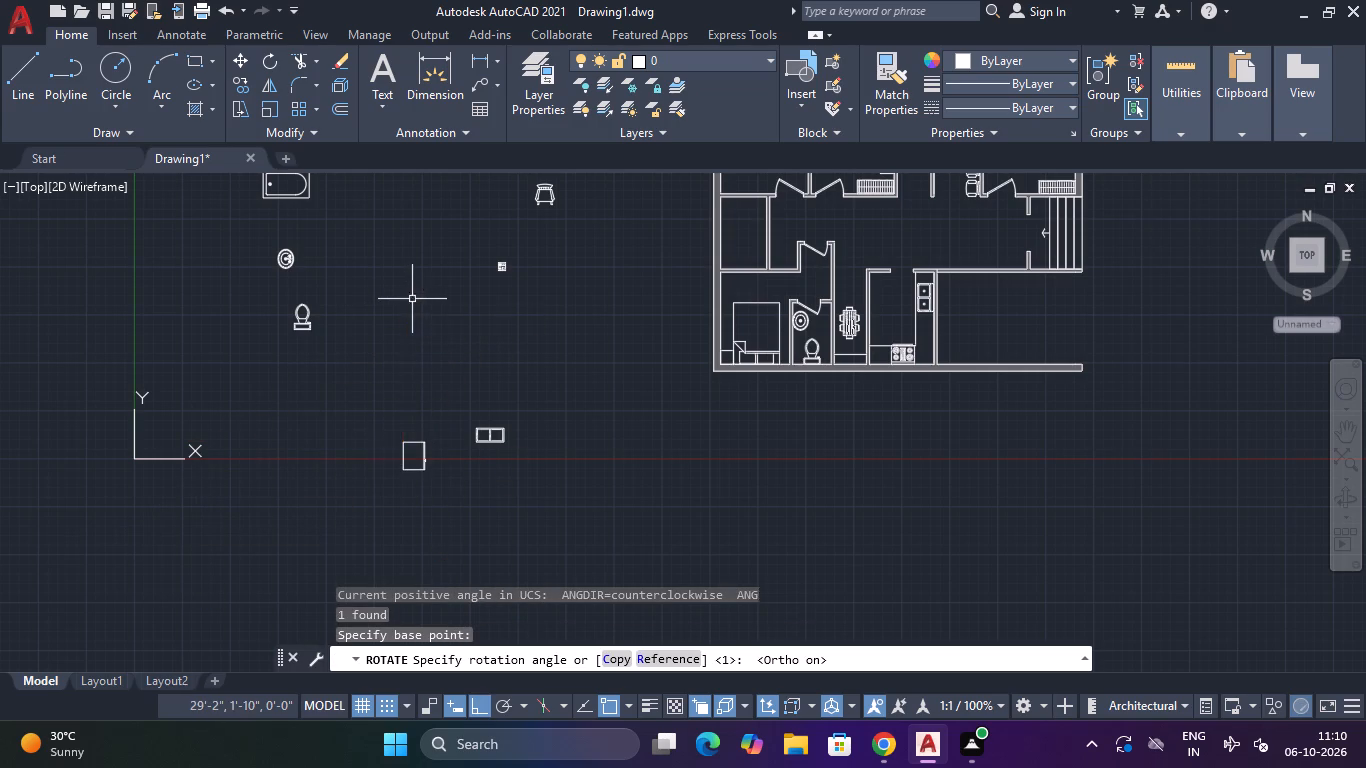
pyautogui.press('Escape')
# Move the refrigerator block into the kitchen's northwest corner, against the west wall just below the north wall.
pyautogui.click(457, 427)
pyautogui.click(363, 497)
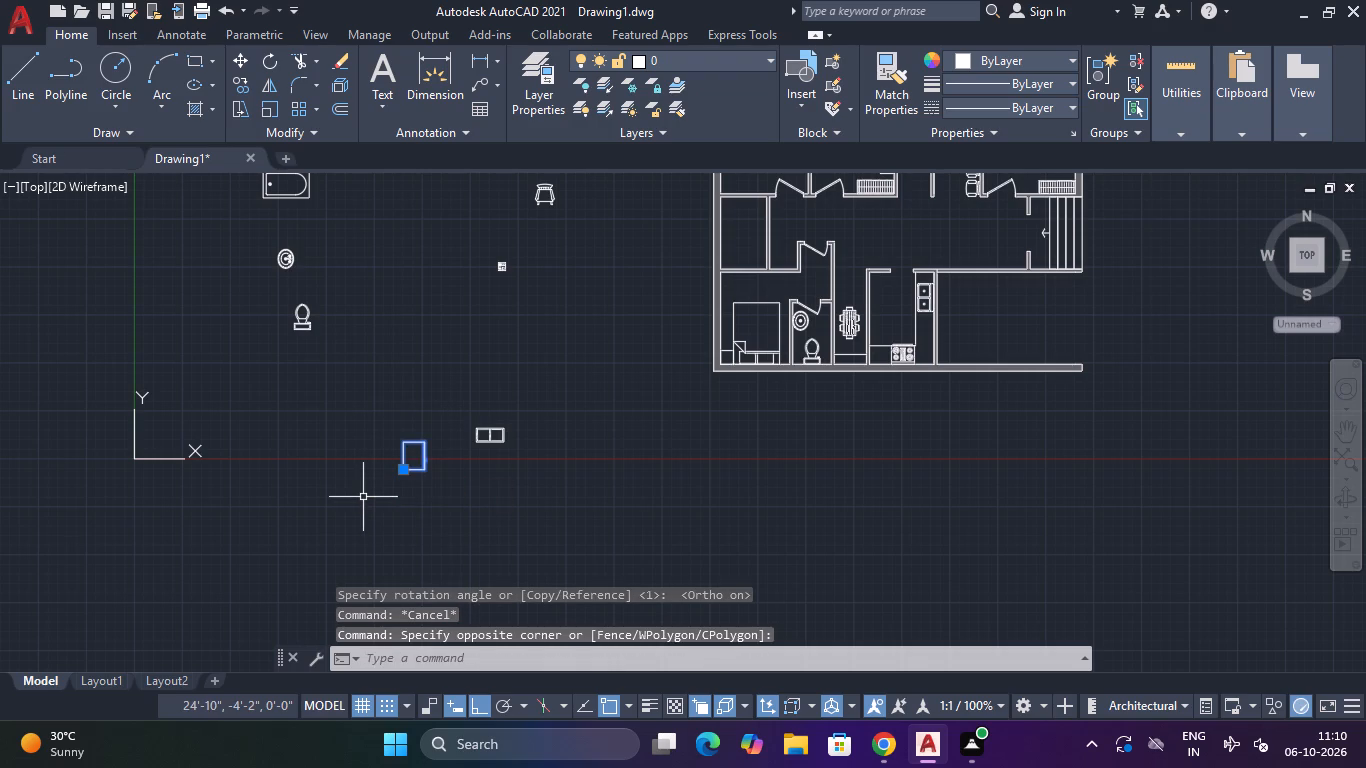
pyautogui.write('m')
pyautogui.press('space')
pyautogui.click(397, 443)
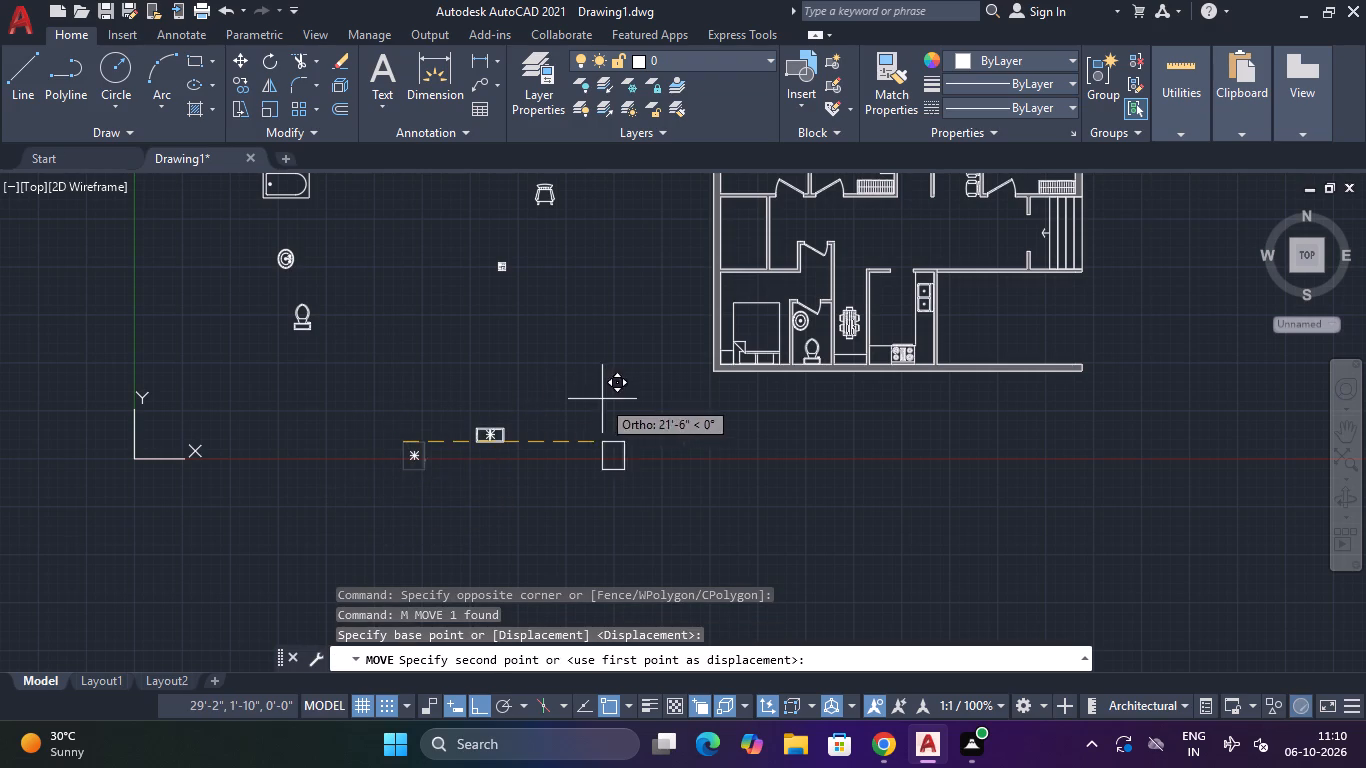
pyautogui.moveTo(603, 398); pyautogui.dragTo(370, 464, button='middle')
pyautogui.press('F8')
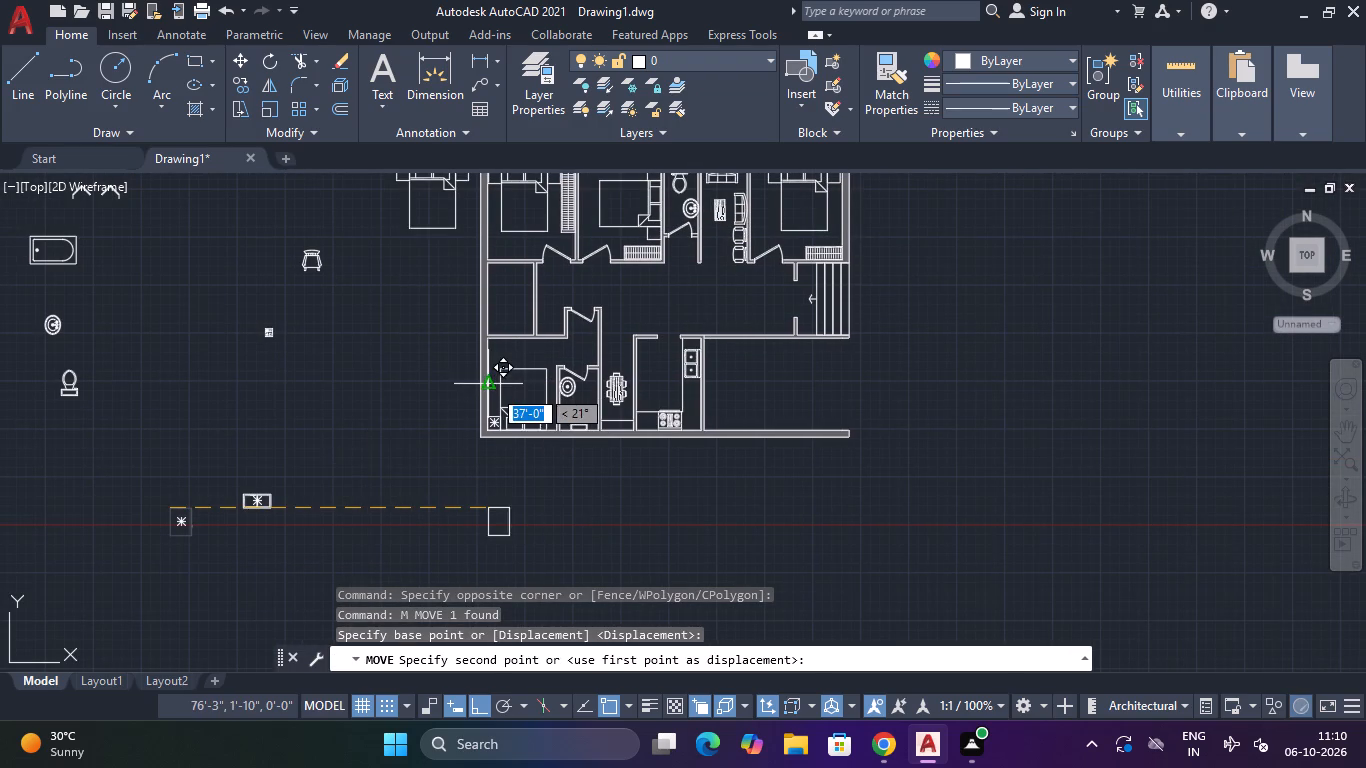
pyautogui.scroll(3, 635, 370)
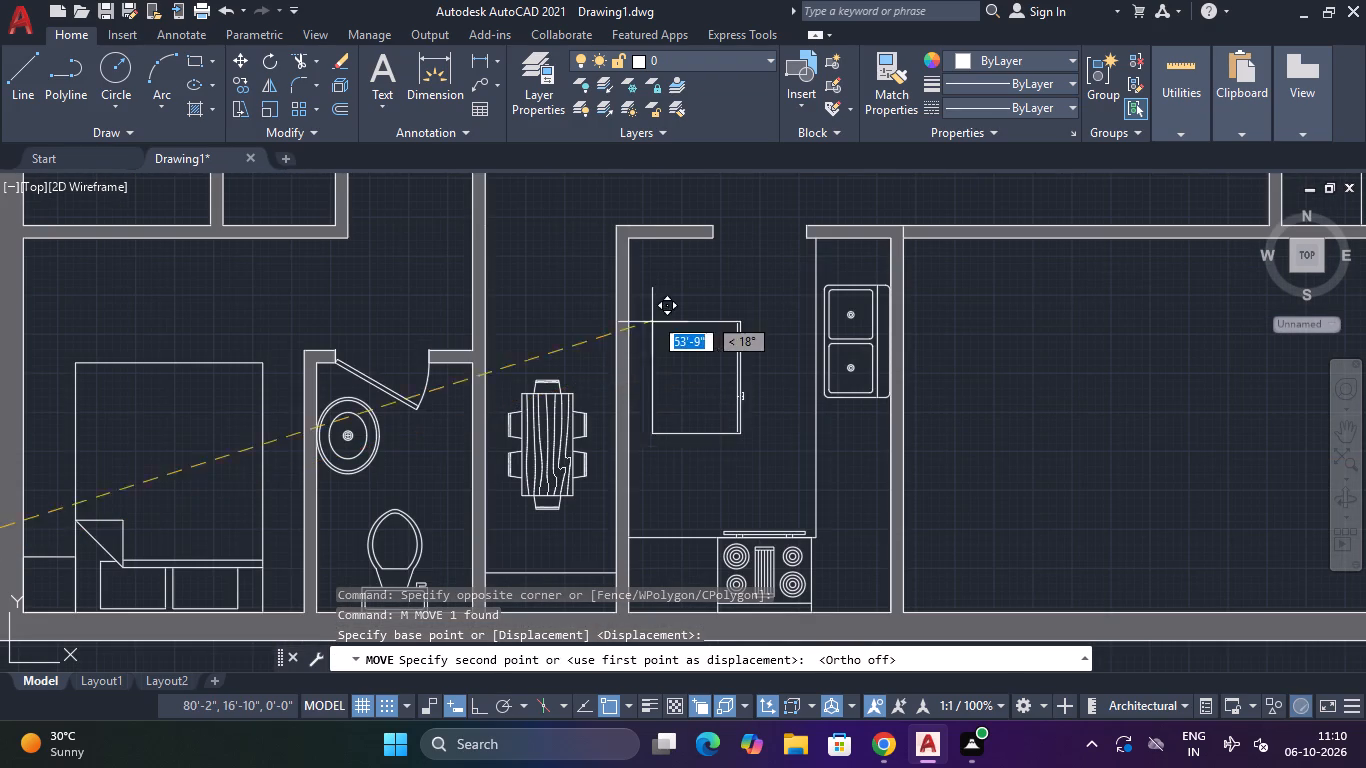
pyautogui.scroll(3, 632, 244)
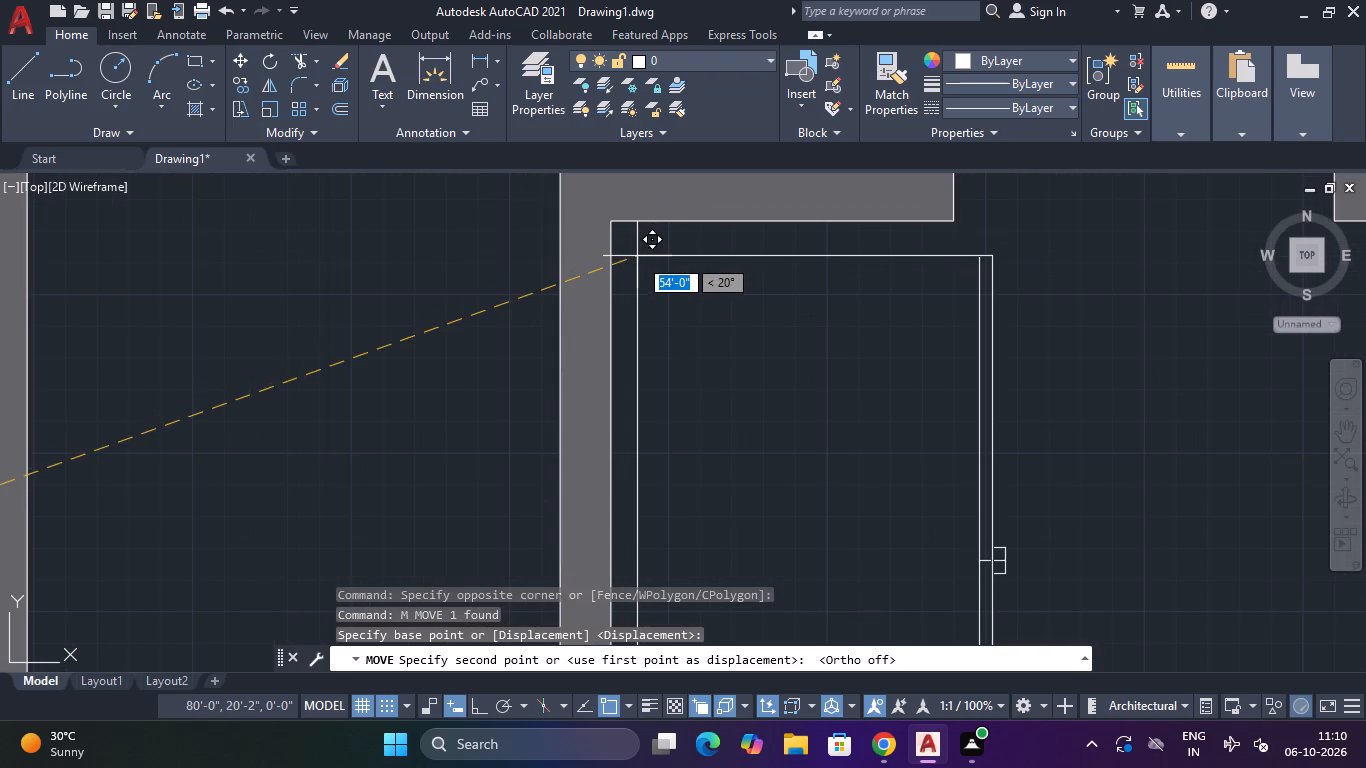
pyautogui.click(619, 238)
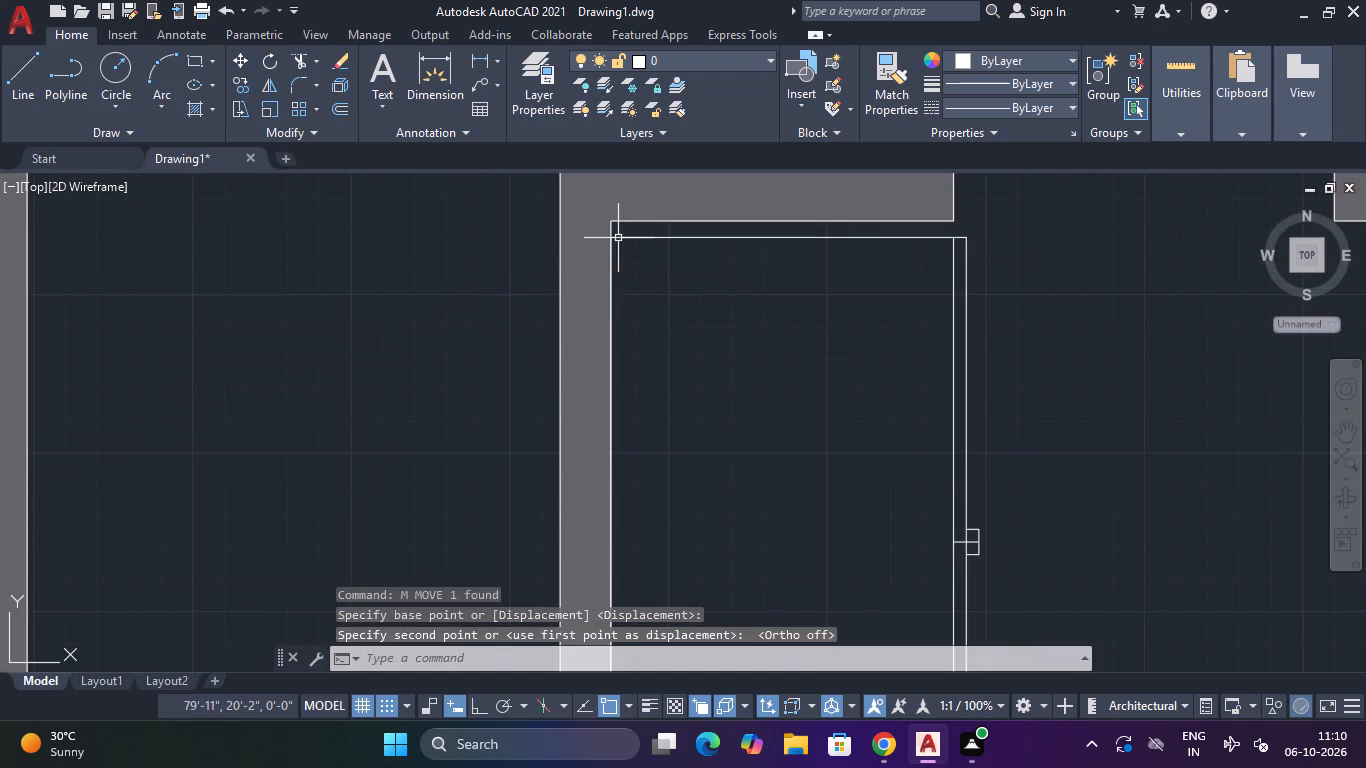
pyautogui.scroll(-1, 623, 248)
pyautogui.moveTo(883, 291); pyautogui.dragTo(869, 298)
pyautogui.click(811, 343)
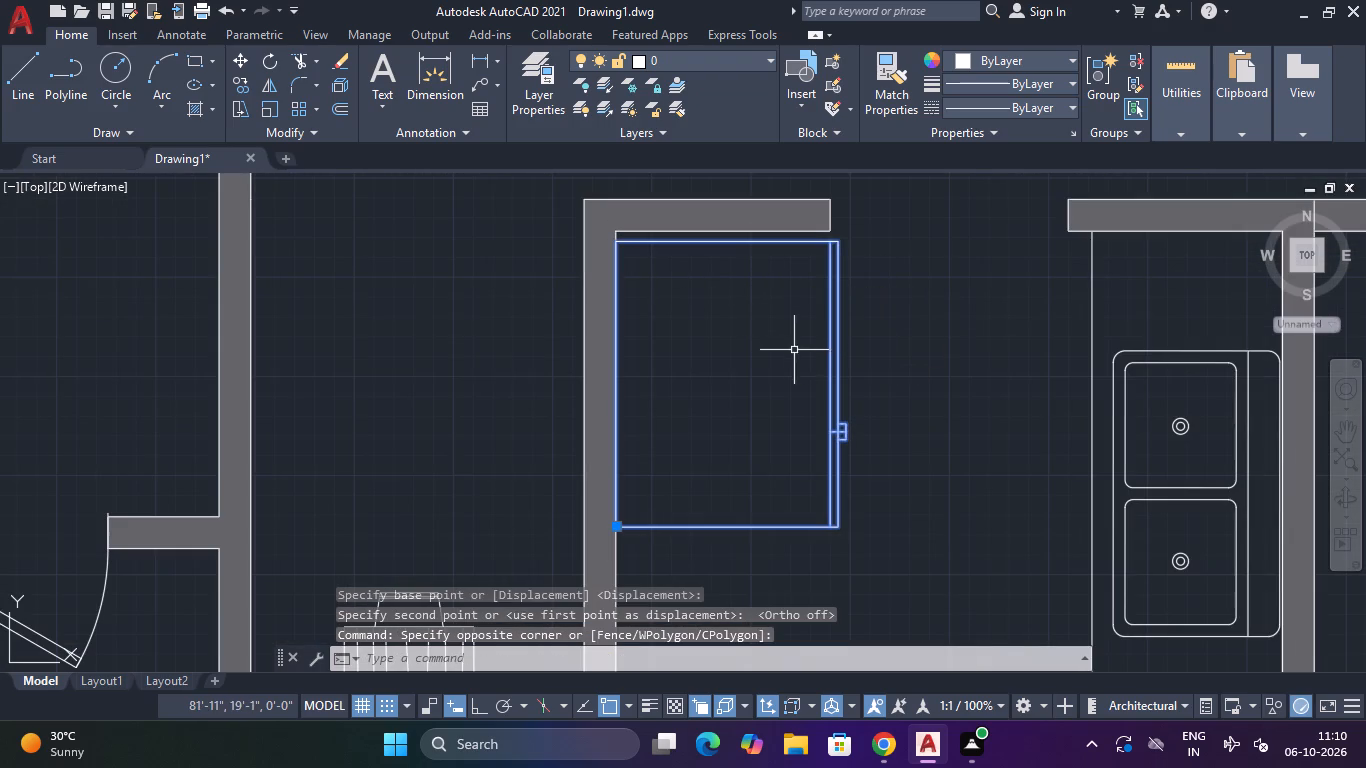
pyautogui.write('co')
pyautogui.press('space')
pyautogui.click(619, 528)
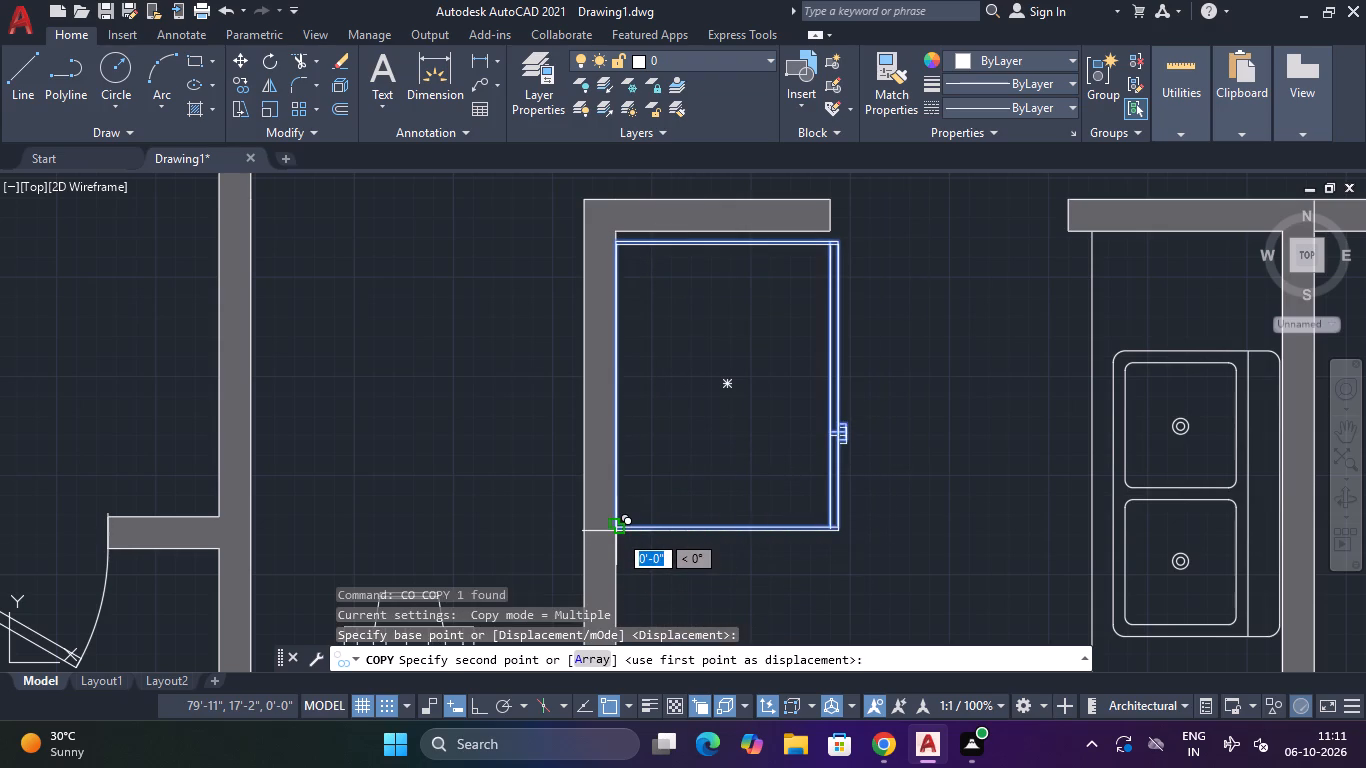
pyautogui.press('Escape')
# Scale the refrigerator block down slightly about its southwest corner on the kitchen's west wall.
pyautogui.moveTo(903, 351); pyautogui.dragTo(866, 360)
pyautogui.click(766, 406)
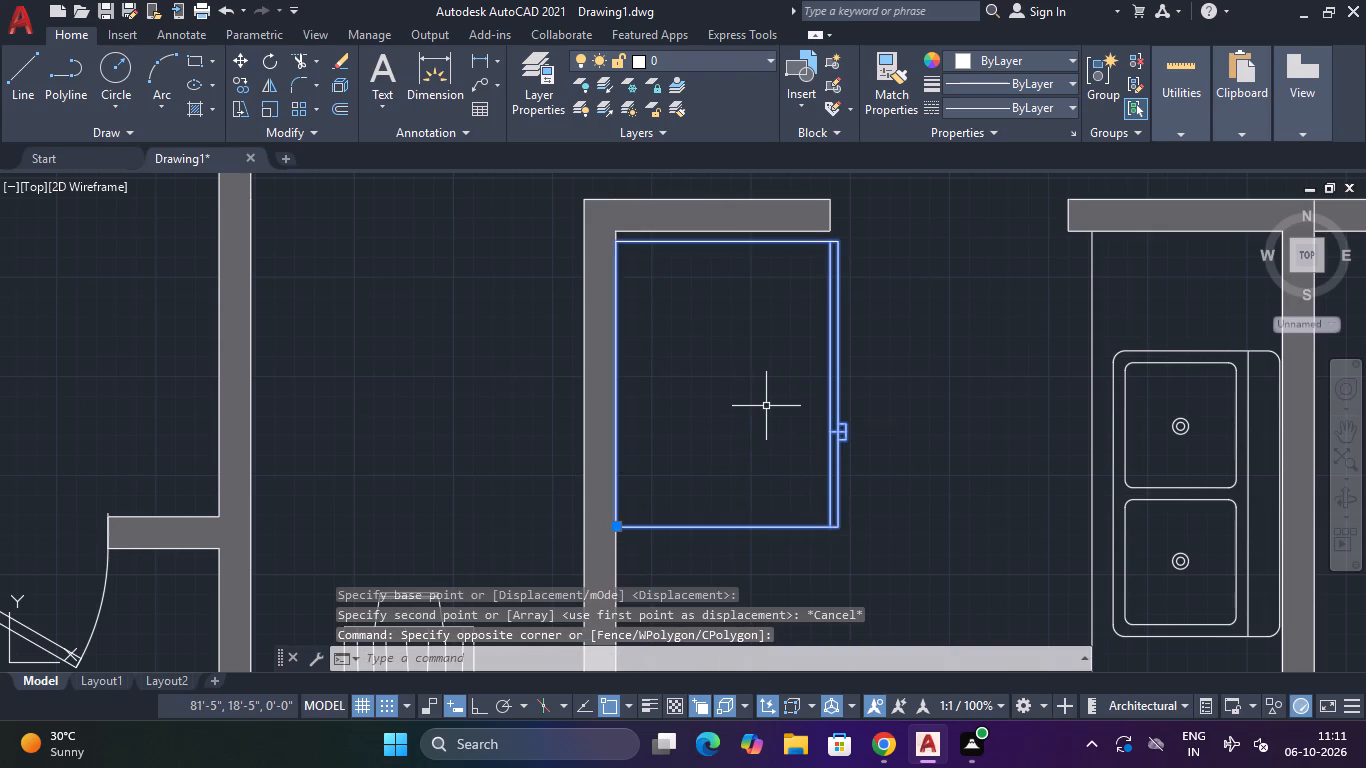
pyautogui.write('sc')
pyautogui.press('space')
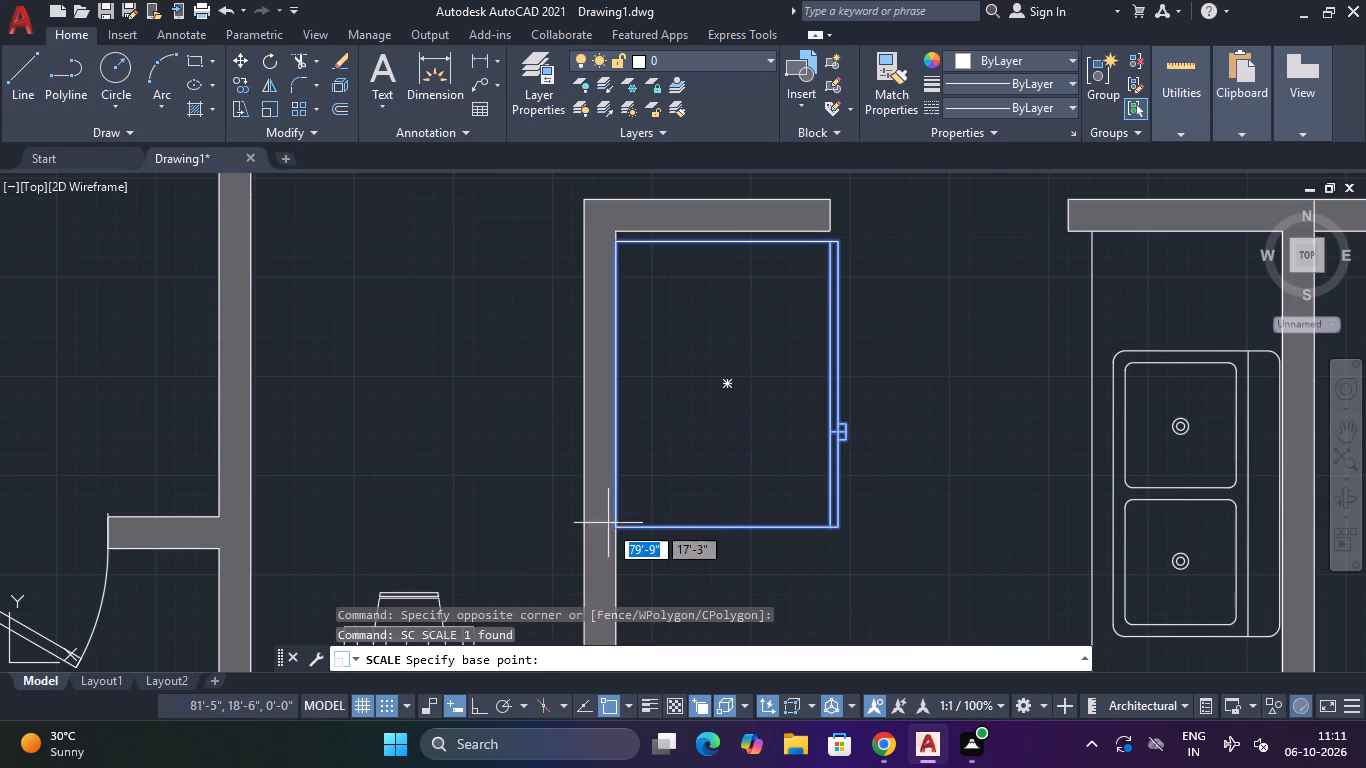
pyautogui.click(620, 526)
pyautogui.click(680, 422)
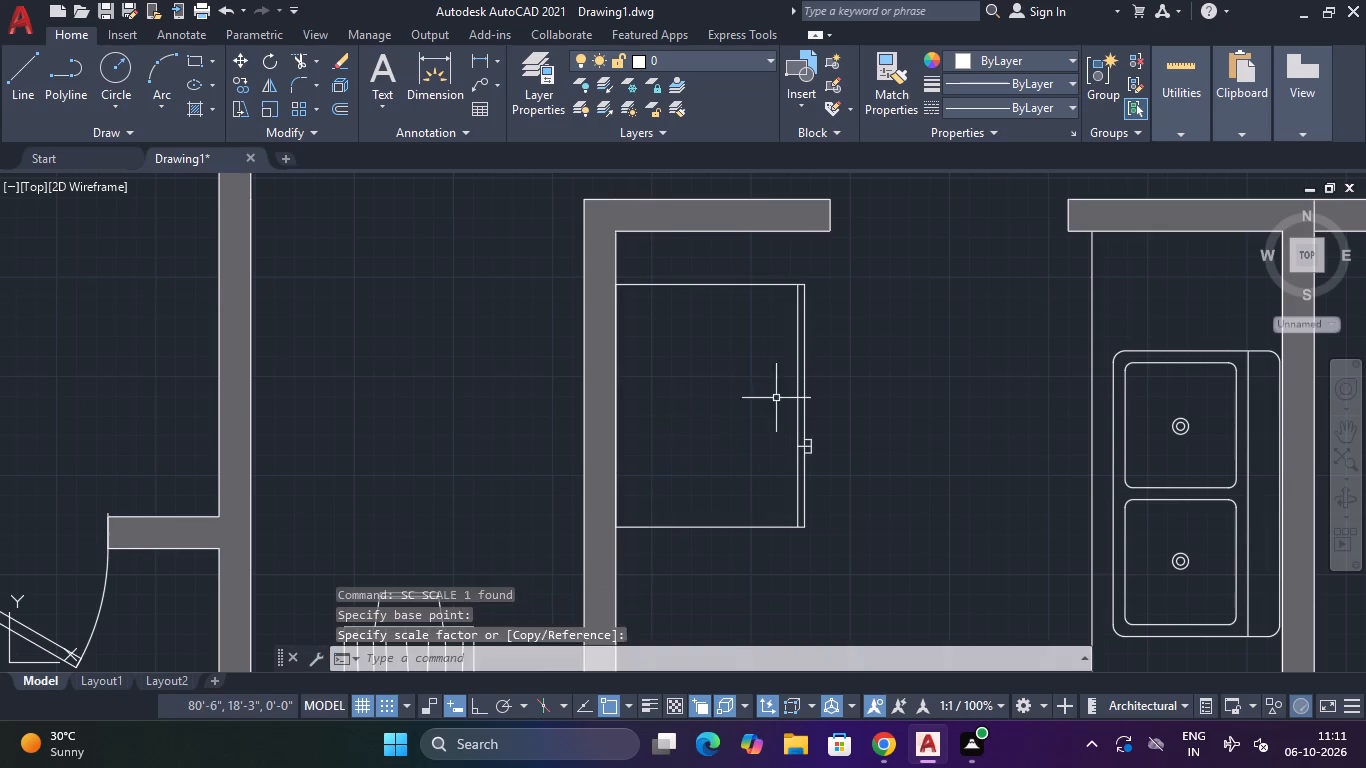
pyautogui.press('Escape')
# Move the refrigerator block north along the kitchen's west wall so it sits just below the north wall.
pyautogui.moveTo(859, 304); pyautogui.dragTo(846, 318)
pyautogui.click(743, 407)
pyautogui.write('m')
pyautogui.press('space')
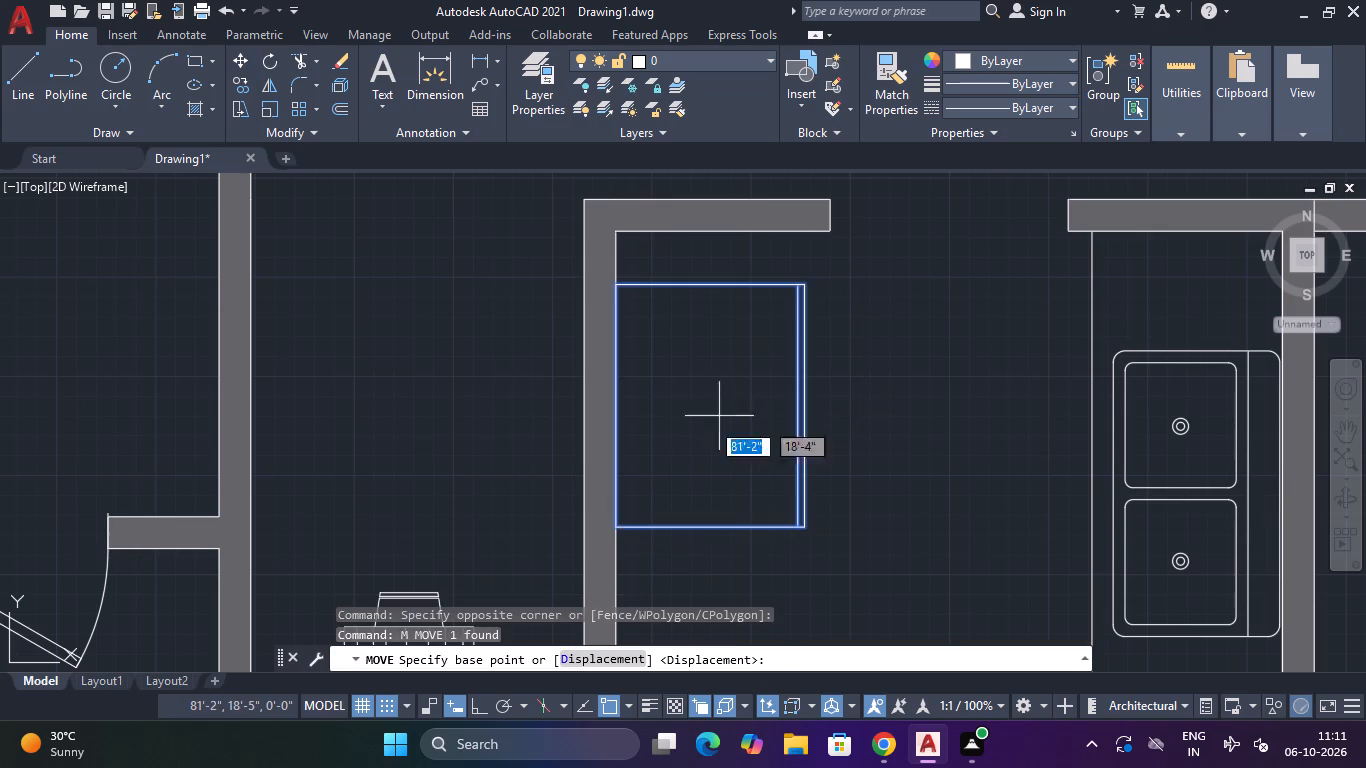
pyautogui.click(612, 530)
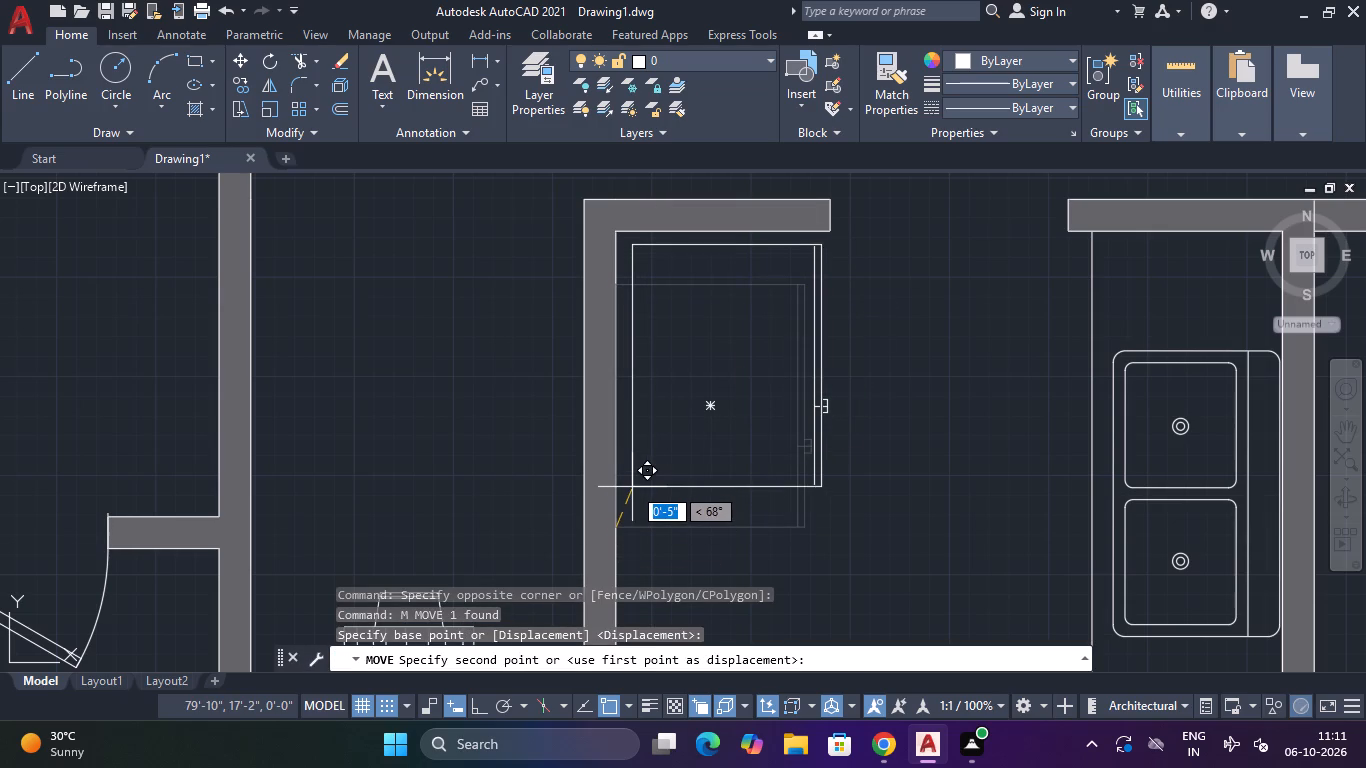
pyautogui.click(626, 484)
# Move the two-panel rectangular block from outside the plan to the south wall of the dining room, between its side walls.
pyautogui.scroll(-3, 787, 430)
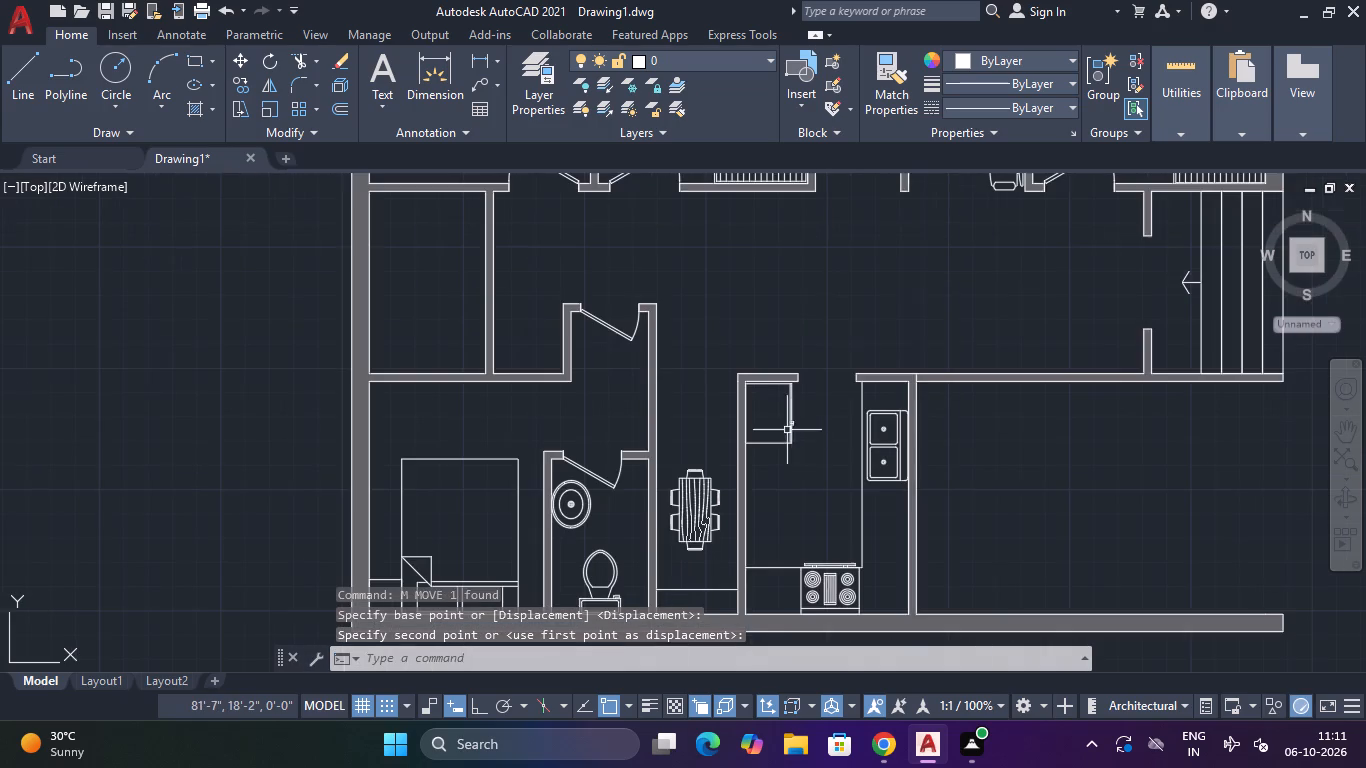
pyautogui.moveTo(799, 451); pyautogui.dragTo(829, 373, button='middle')
pyautogui.scroll(-2, 814, 426)
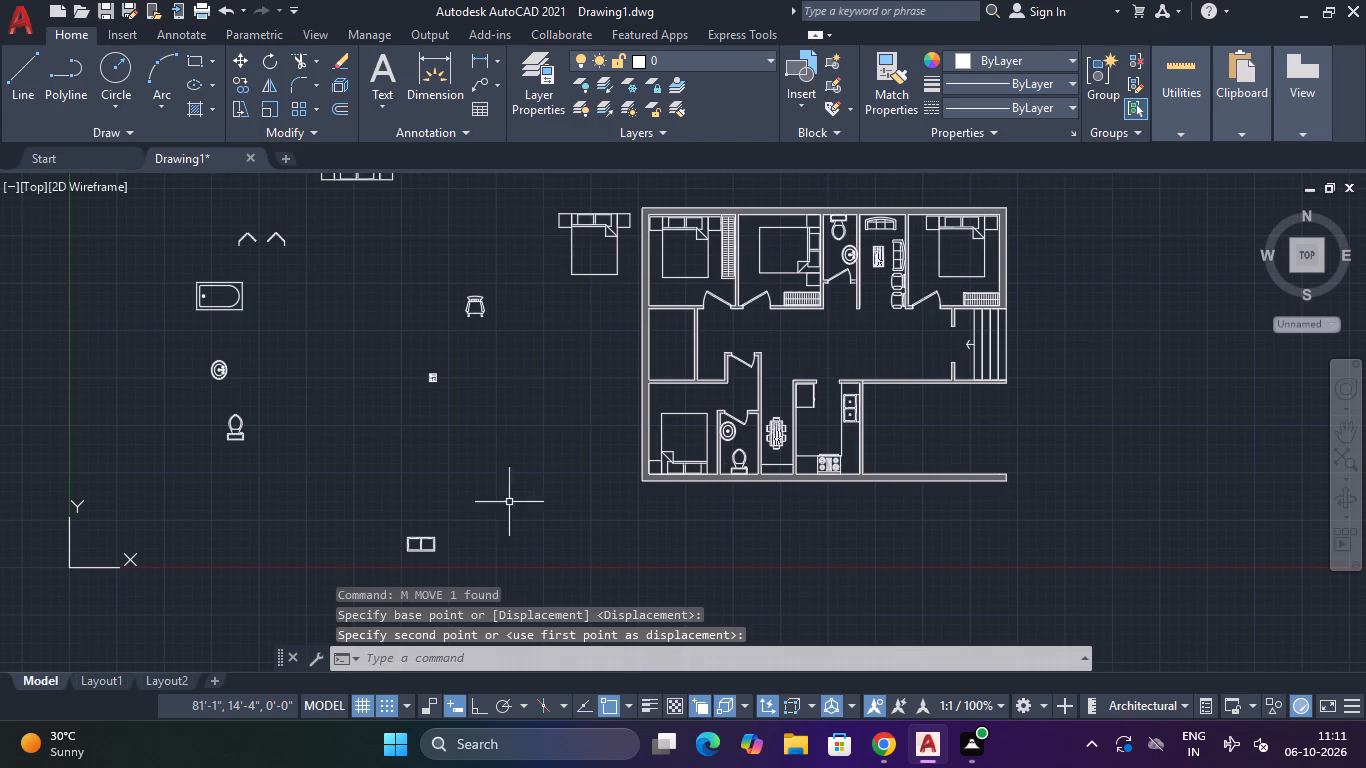
pyautogui.moveTo(451, 497); pyautogui.dragTo(520, 403, button='middle')
pyautogui.click(517, 427)
pyautogui.click(462, 483)
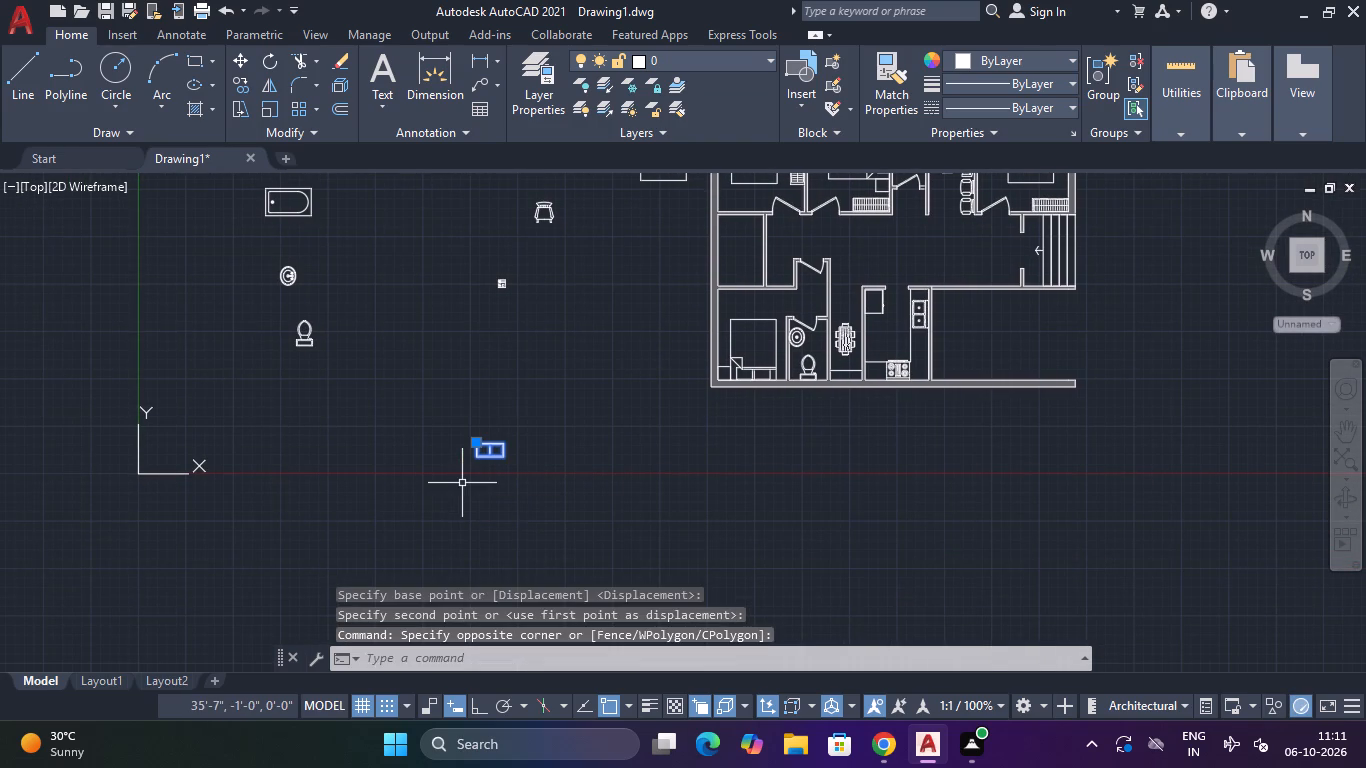
pyautogui.write('m')
pyautogui.press('space')
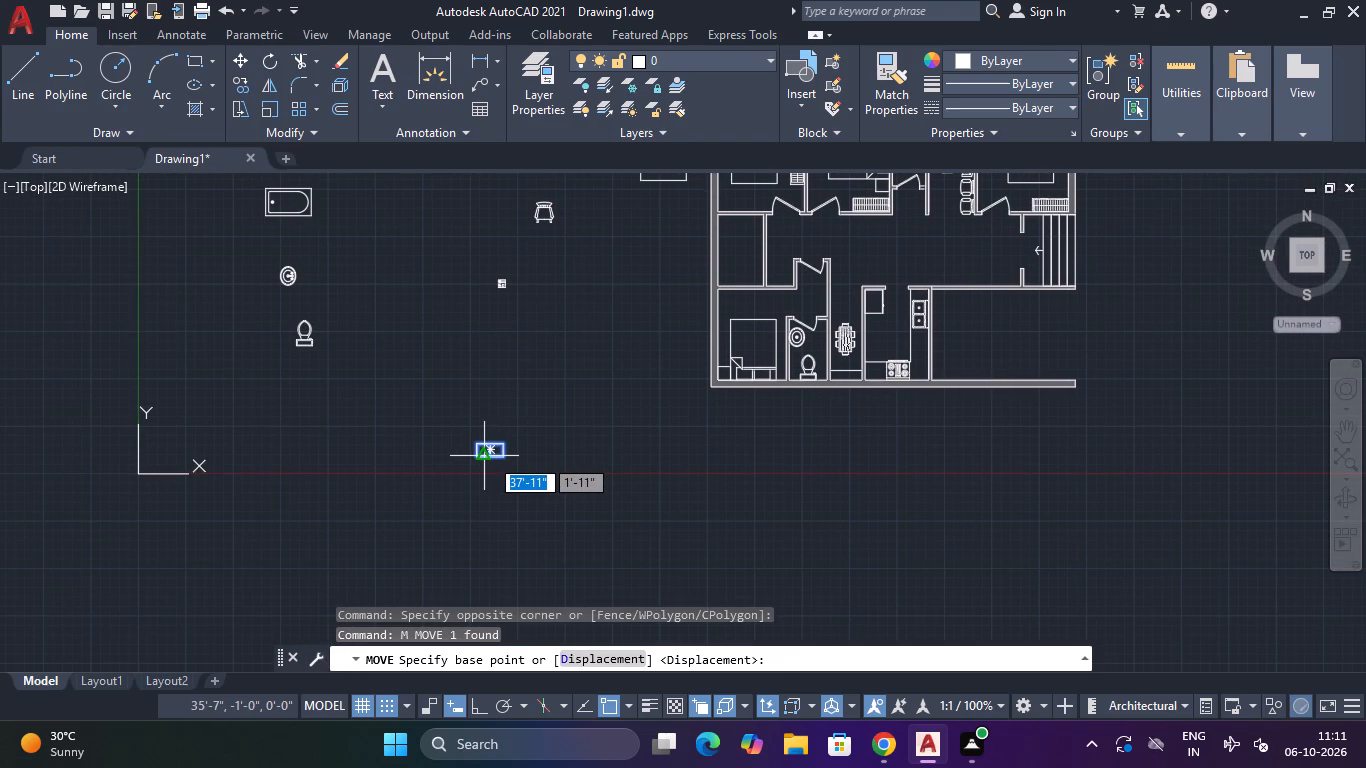
pyautogui.click(489, 457)
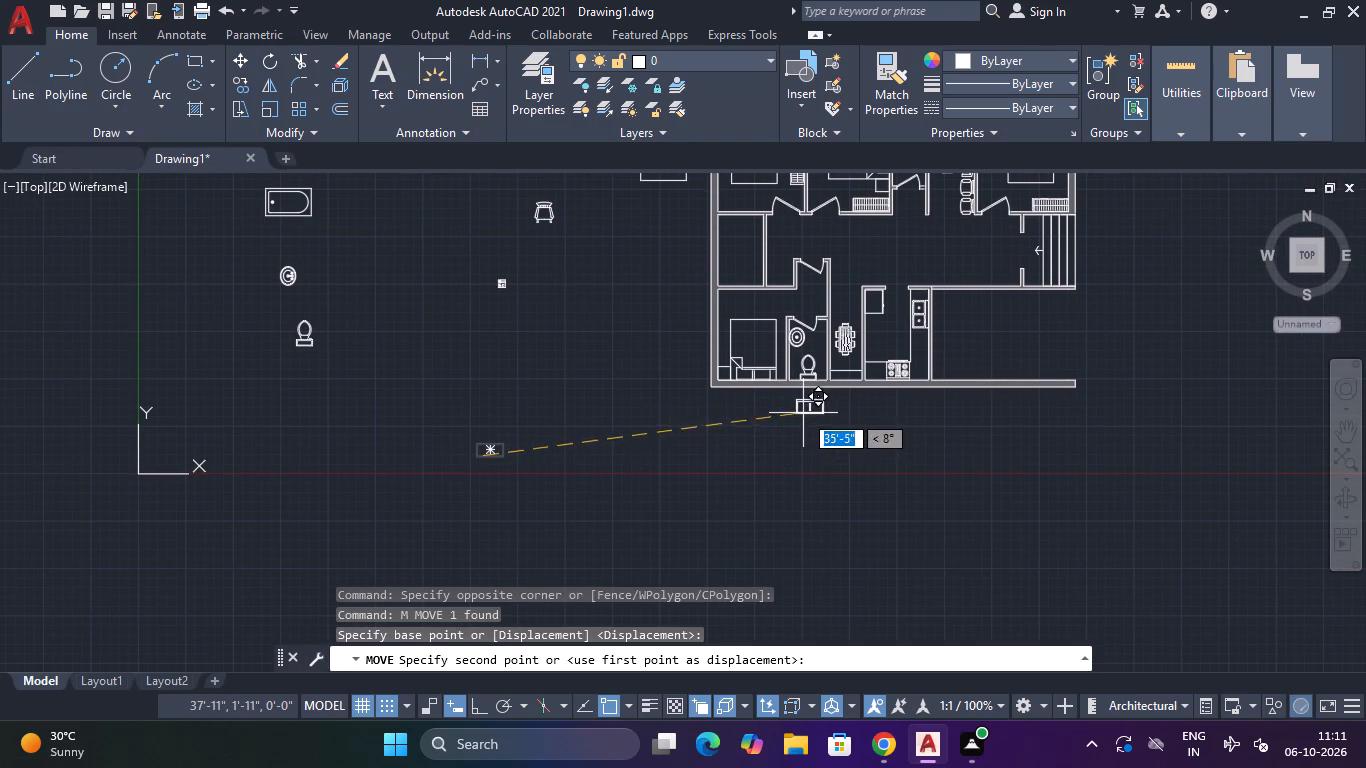
pyautogui.moveTo(803, 413); pyautogui.dragTo(505, 486, button='middle')
pyautogui.scroll(3, 571, 451)
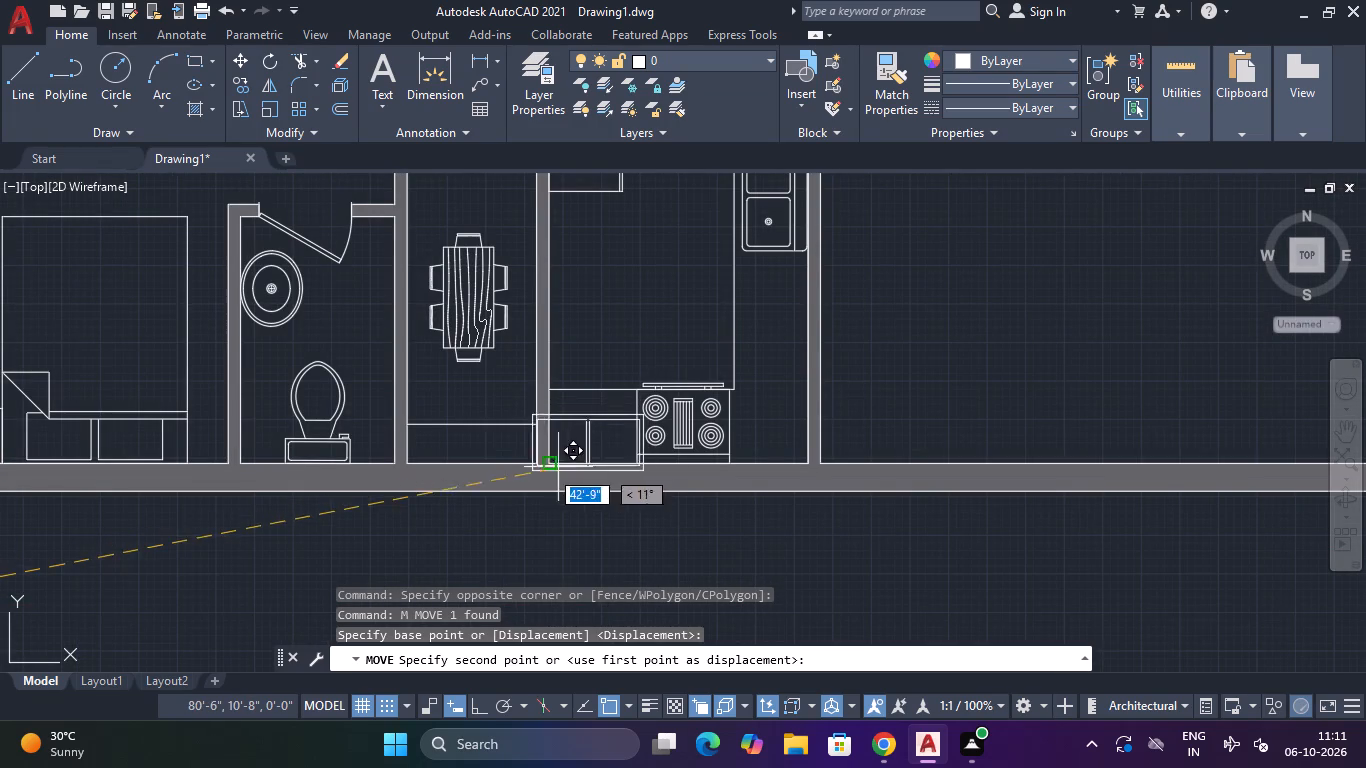
pyautogui.scroll(3, 443, 467)
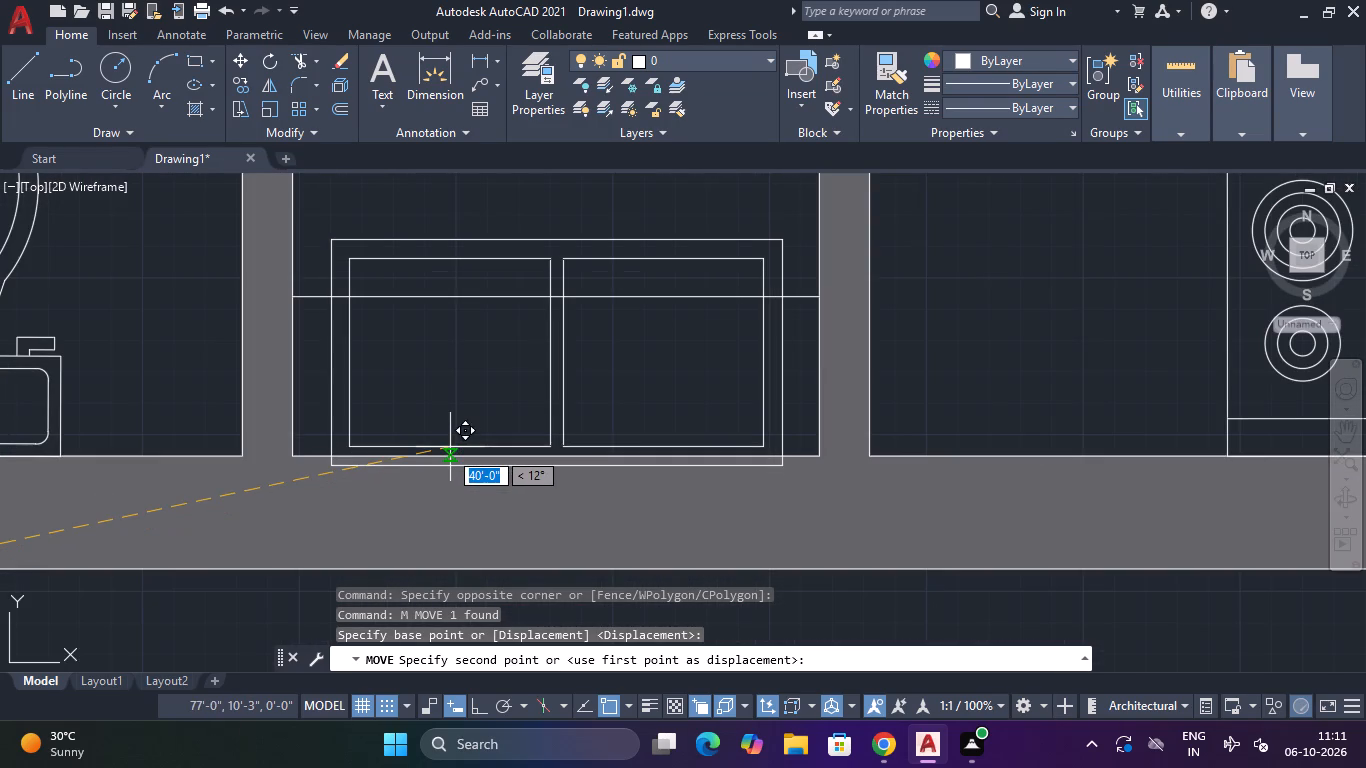
pyautogui.click(448, 435)
# Erase the horizontal counter line crossing the two-panel block in the dining room.
pyautogui.scroll(-3, 450, 433)
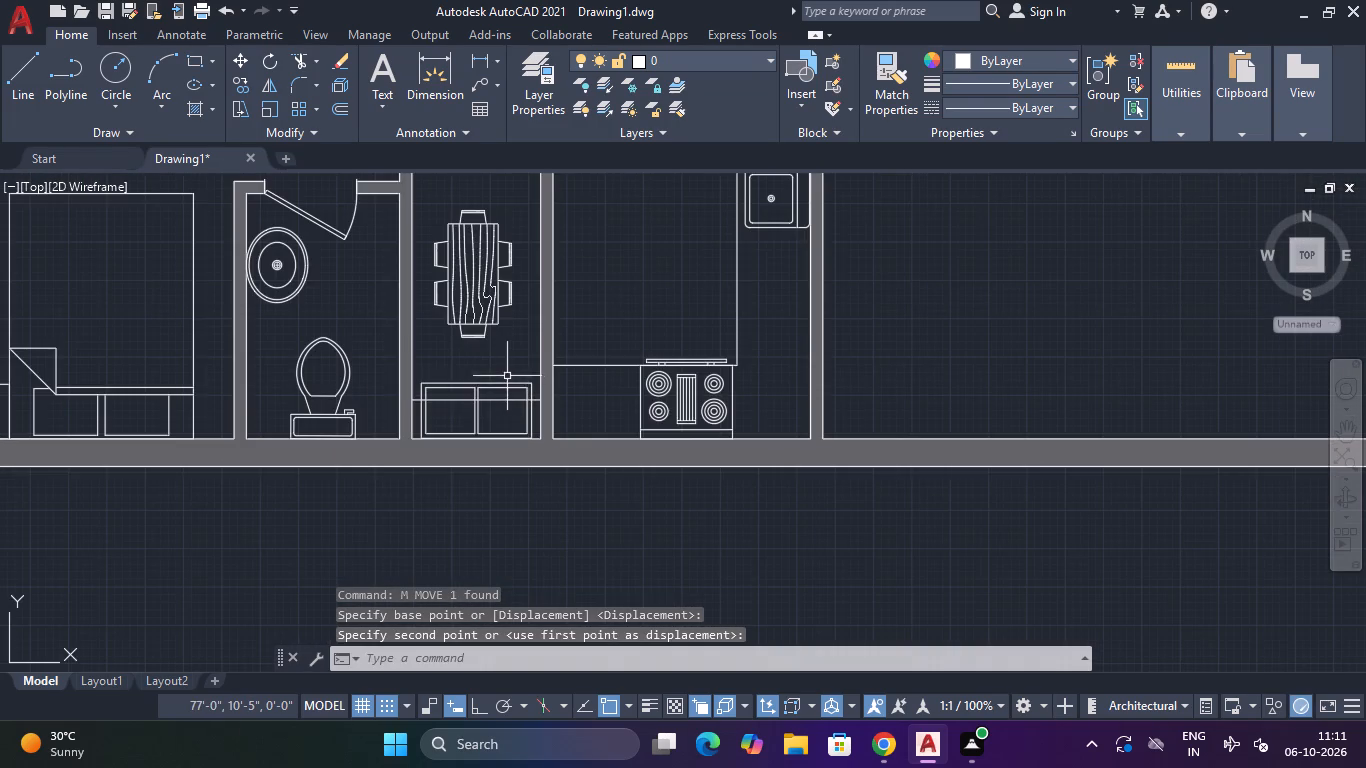
pyautogui.scroll(3, 489, 403)
pyautogui.click(504, 380)
pyautogui.click(483, 405)
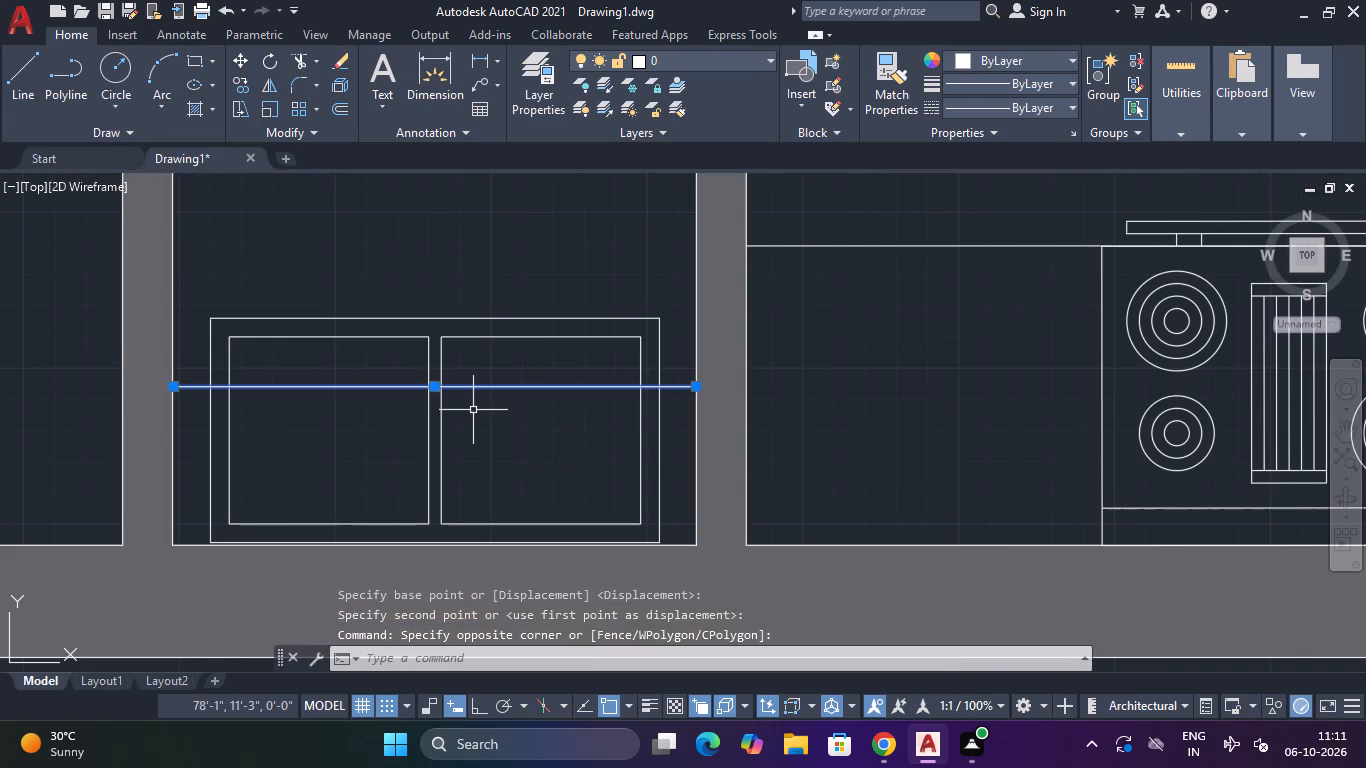
pyautogui.press('Delete')
pyautogui.press('Delete')
# Copy the washbasin and toilet from outside the plan into the west bathroom, with the toilet against its south wall.
pyautogui.scroll(-5, 473, 410)
pyautogui.moveTo(457, 486); pyautogui.dragTo(556, 460, button='middle')
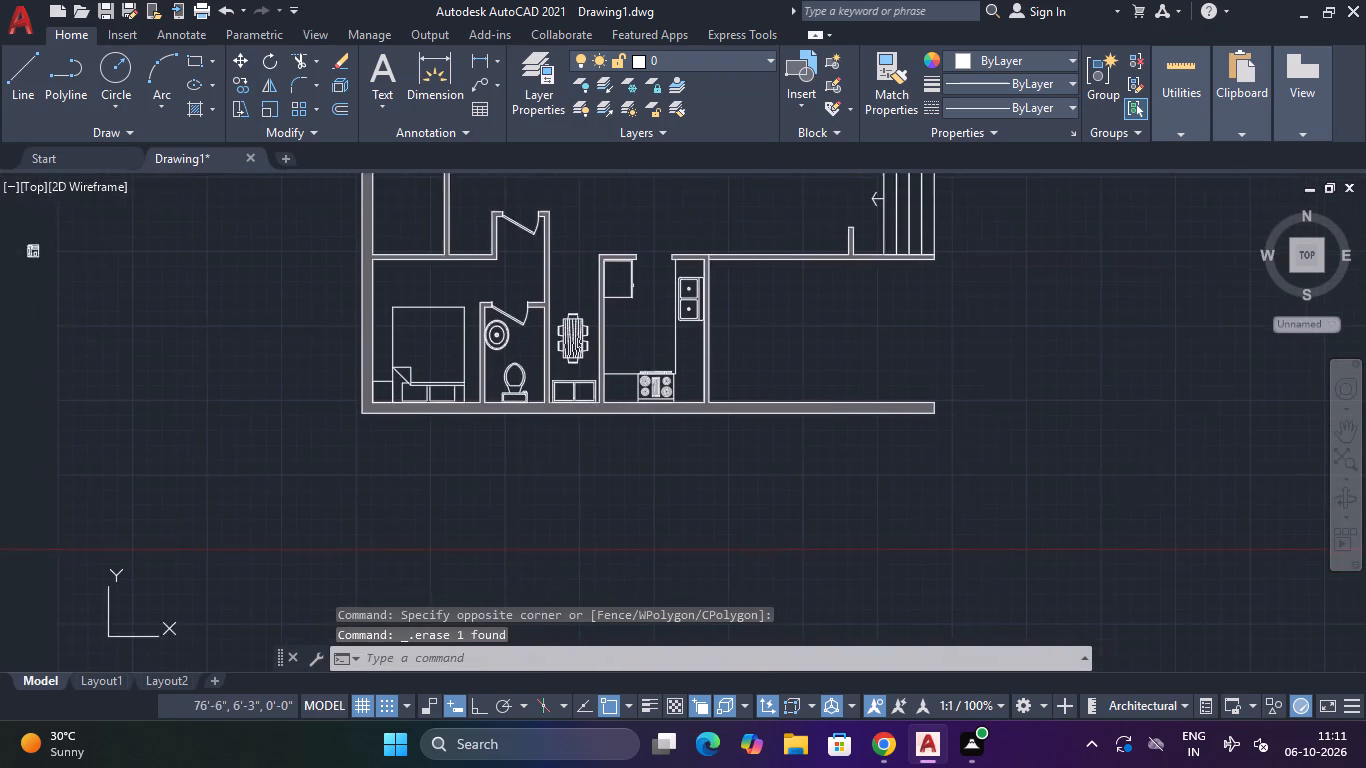
pyautogui.scroll(-3, 558, 459)
pyautogui.moveTo(468, 409); pyautogui.dragTo(468, 451, button='middle')
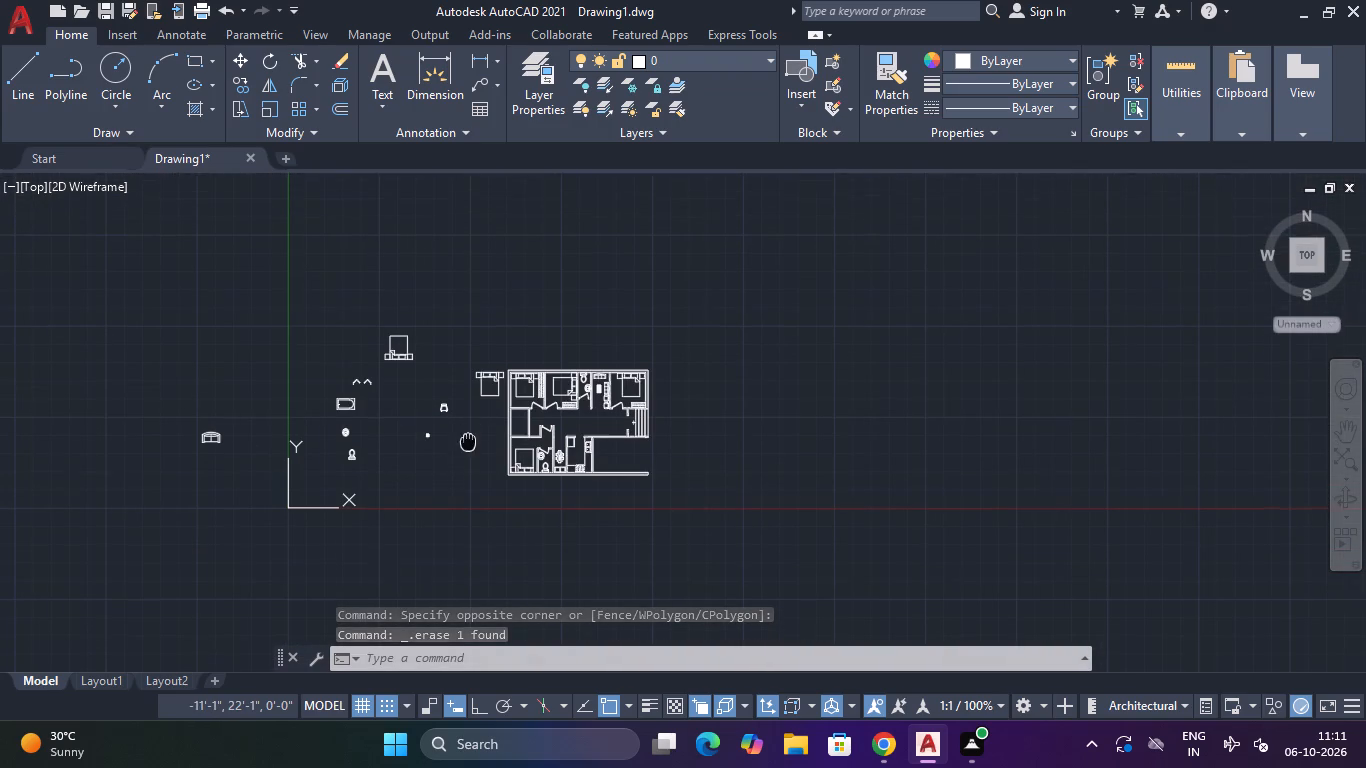
pyautogui.moveTo(468, 451); pyautogui.dragTo(467, 453, button='middle')
pyautogui.scroll(3, 515, 454)
pyautogui.scroll(-2, 441, 464)
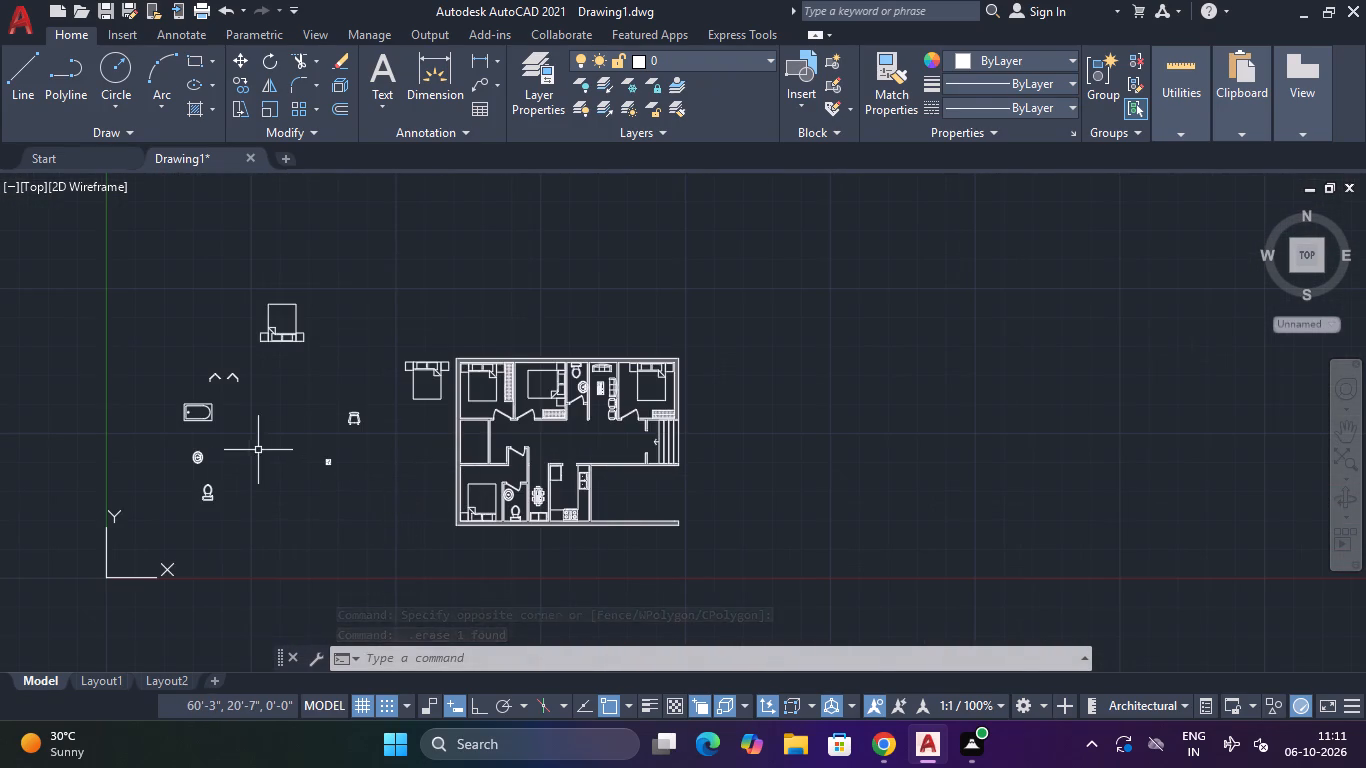
pyautogui.click(227, 445)
pyautogui.click(181, 521)
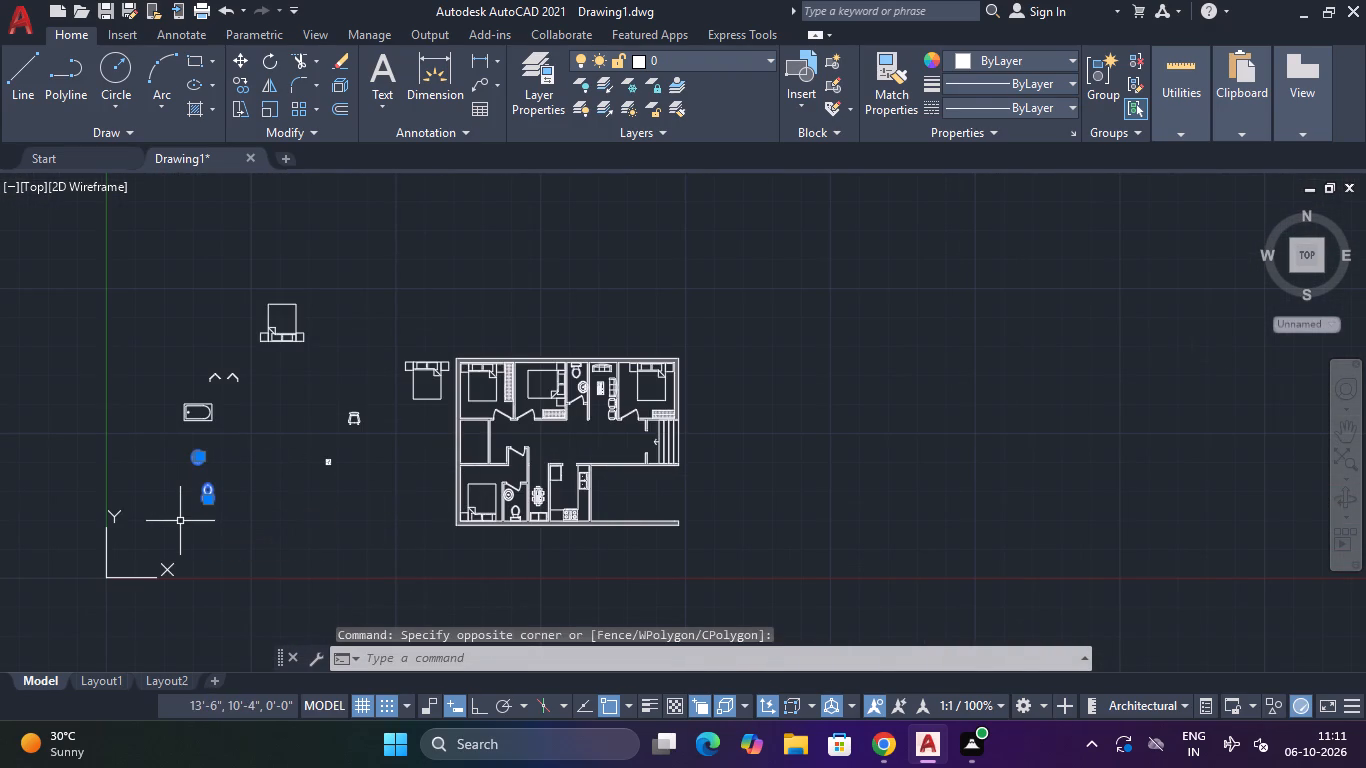
pyautogui.write('co')
pyautogui.press('space')
pyautogui.click(207, 503)
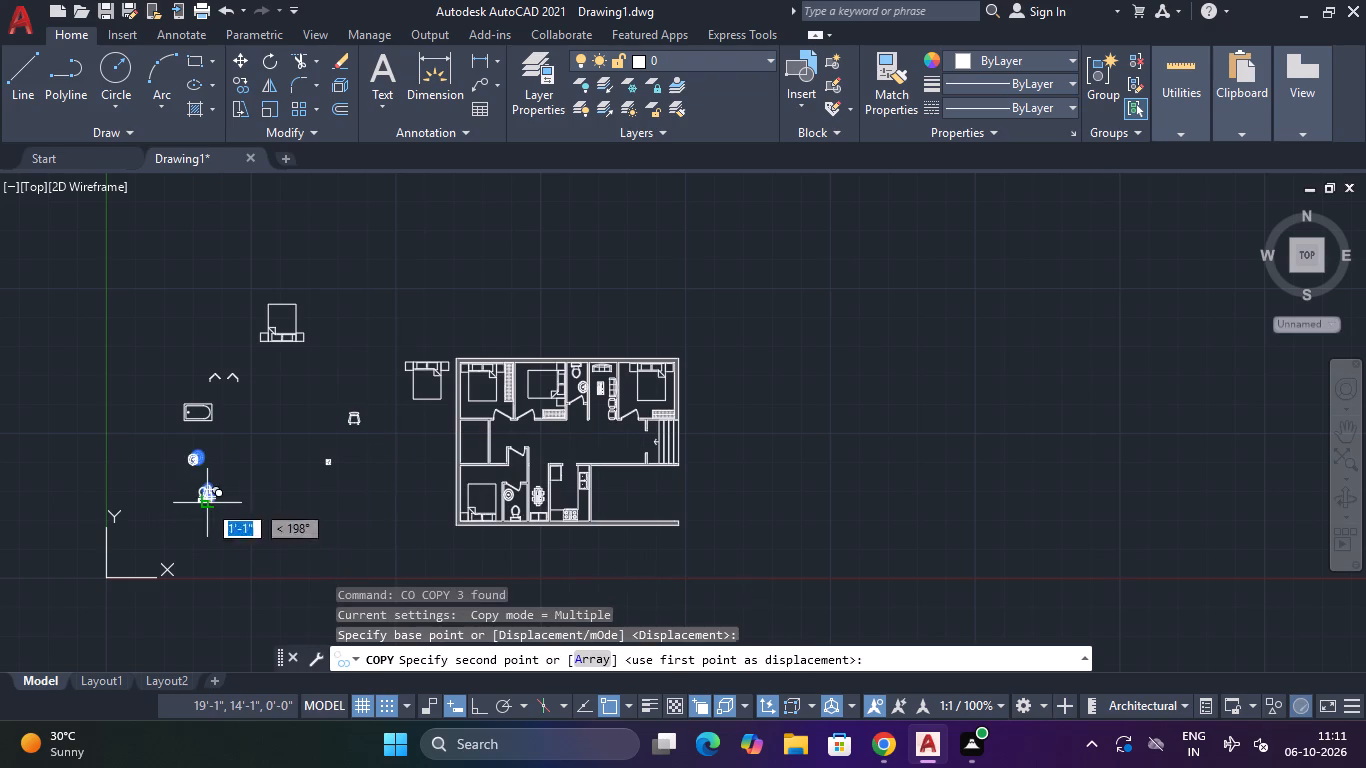
pyautogui.scroll(3, 481, 460)
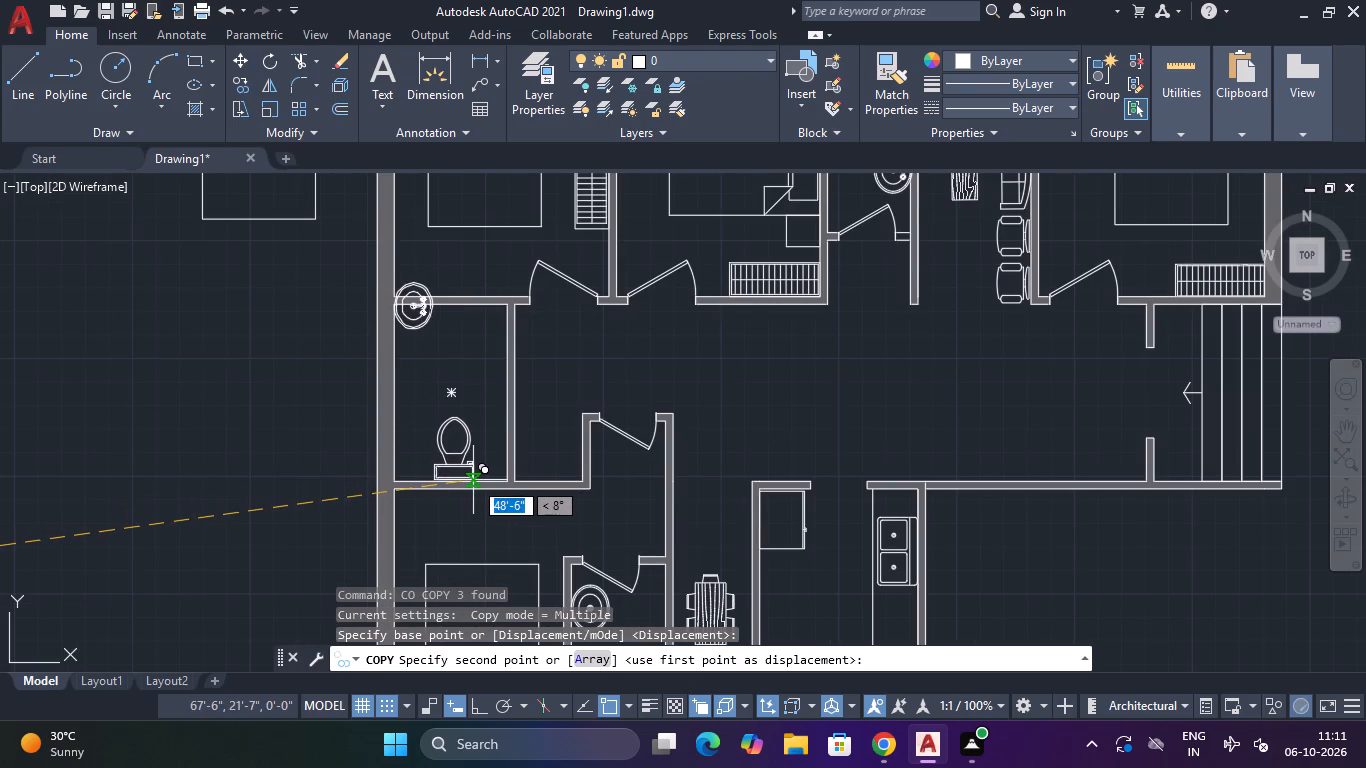
pyautogui.click(473, 480)
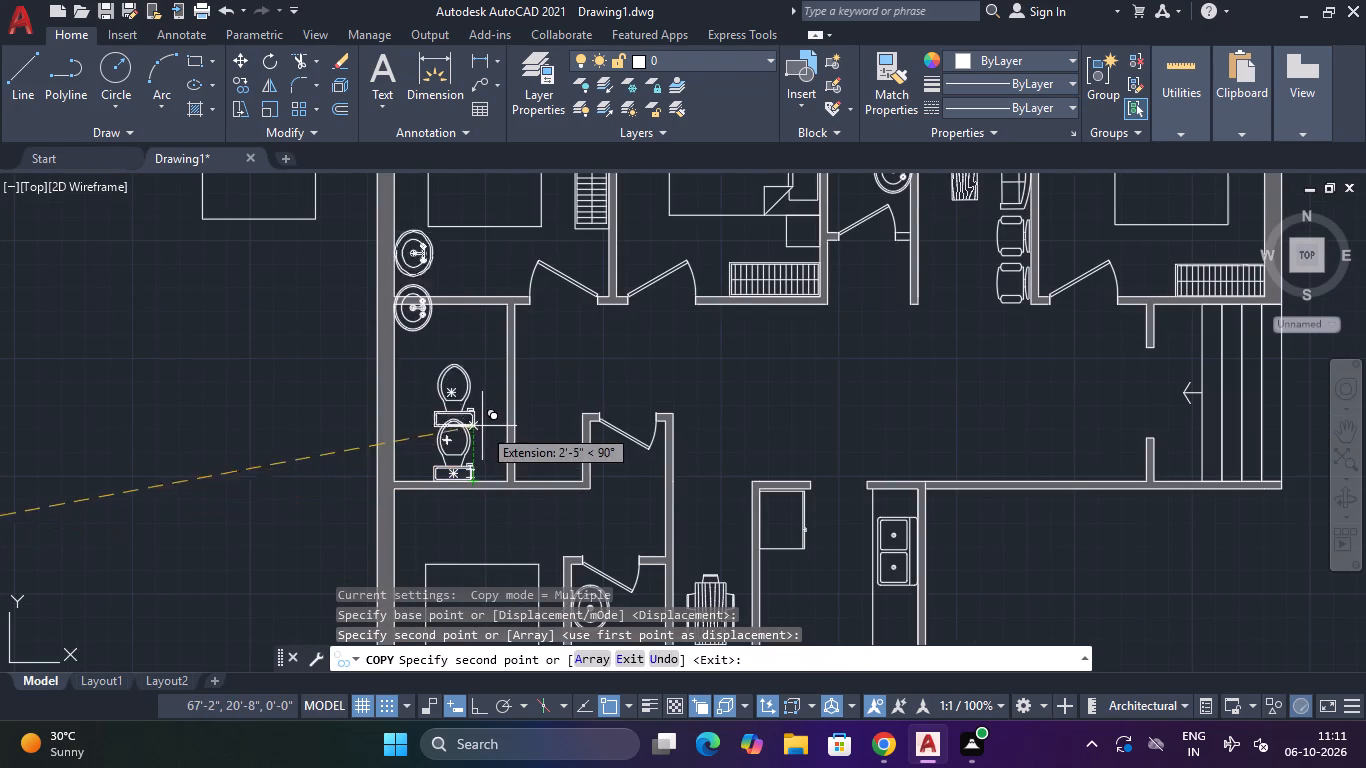
pyautogui.press('Escape')
# Move the copied washbasin off the wall, down into the west bathroom above the toilet.
pyautogui.click(441, 314)
pyautogui.click(401, 312)
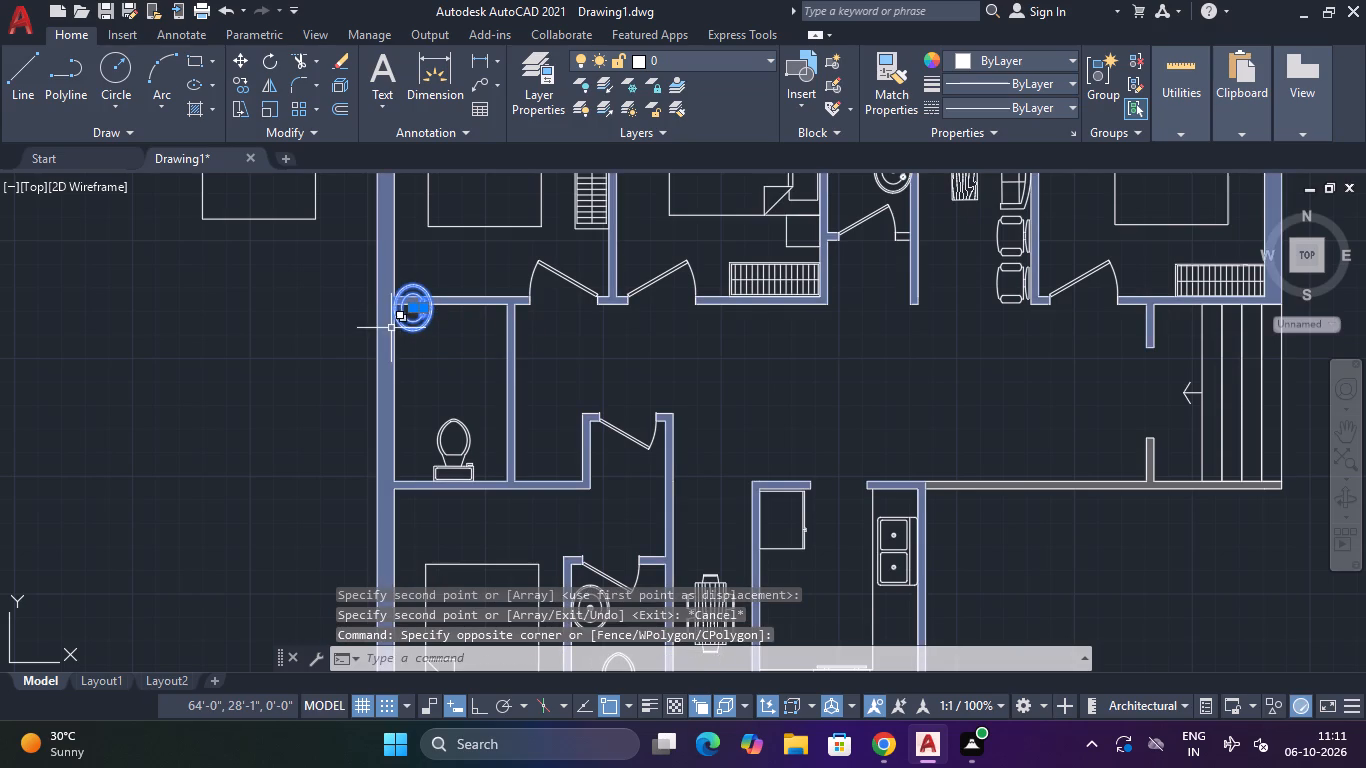
pyautogui.press('m')
pyautogui.press('space')
pyautogui.click(422, 314)
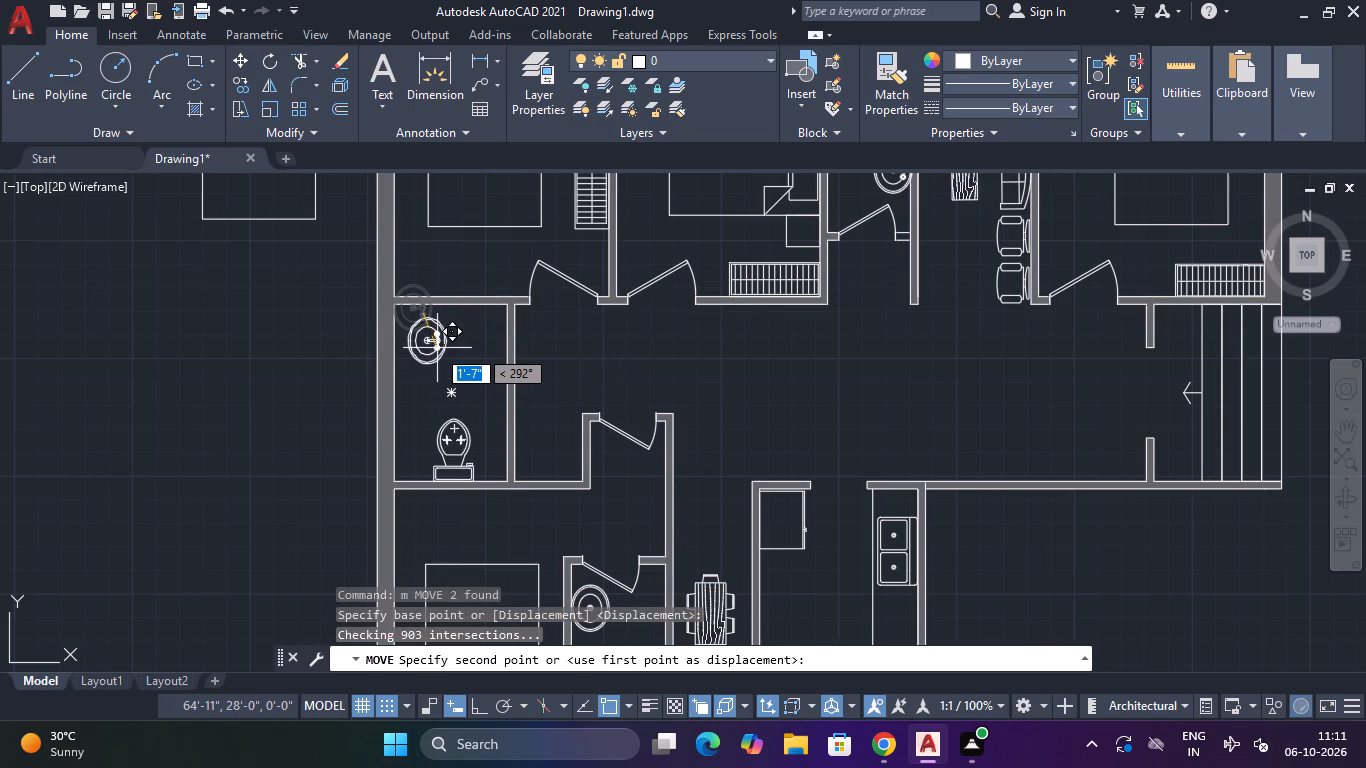
pyautogui.click(436, 356)
pyautogui.press('Escape')
# Rotate the west bathroom's washbasin 90 degrees so its taps face north.
pyautogui.click(450, 342)
pyautogui.click(419, 359)
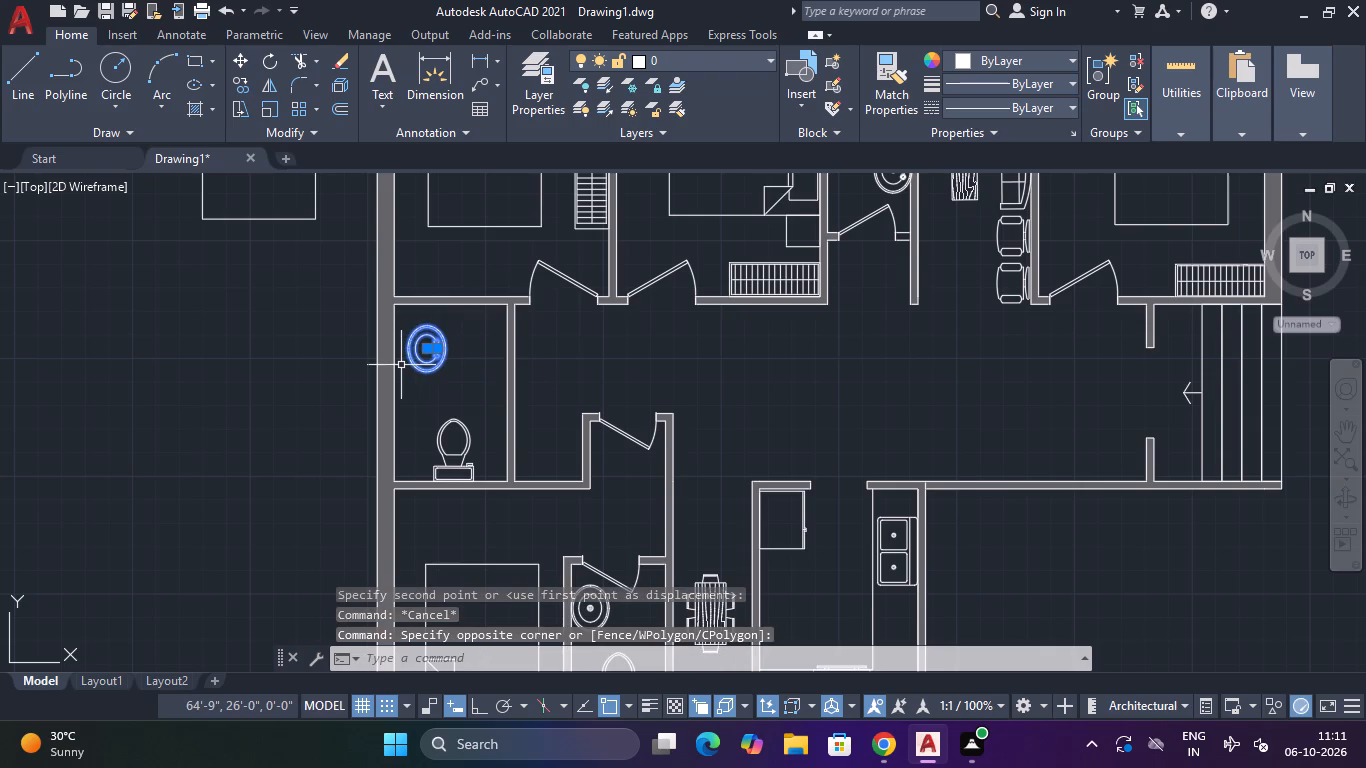
pyautogui.write('ro')
pyautogui.press('space')
pyautogui.click(442, 350)
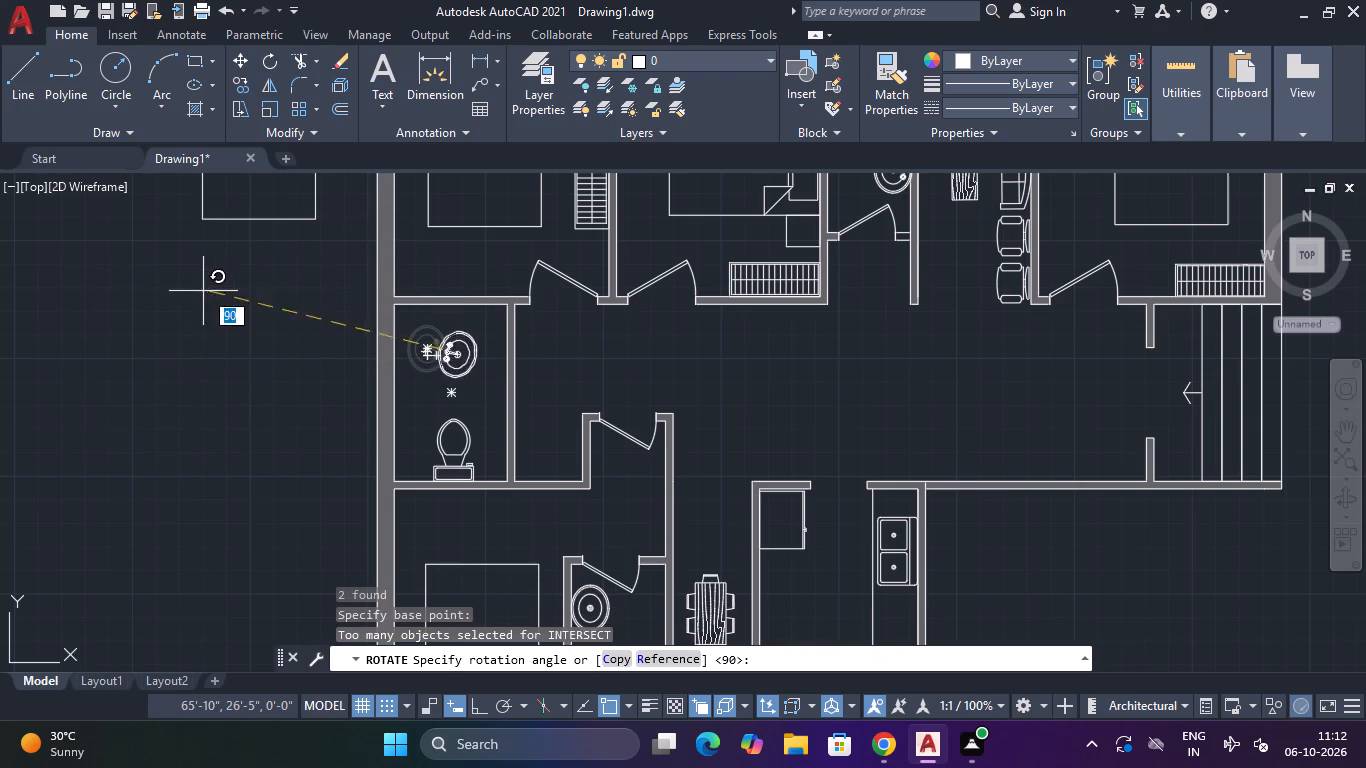
pyautogui.click(440, 241)
pyautogui.press('Escape')
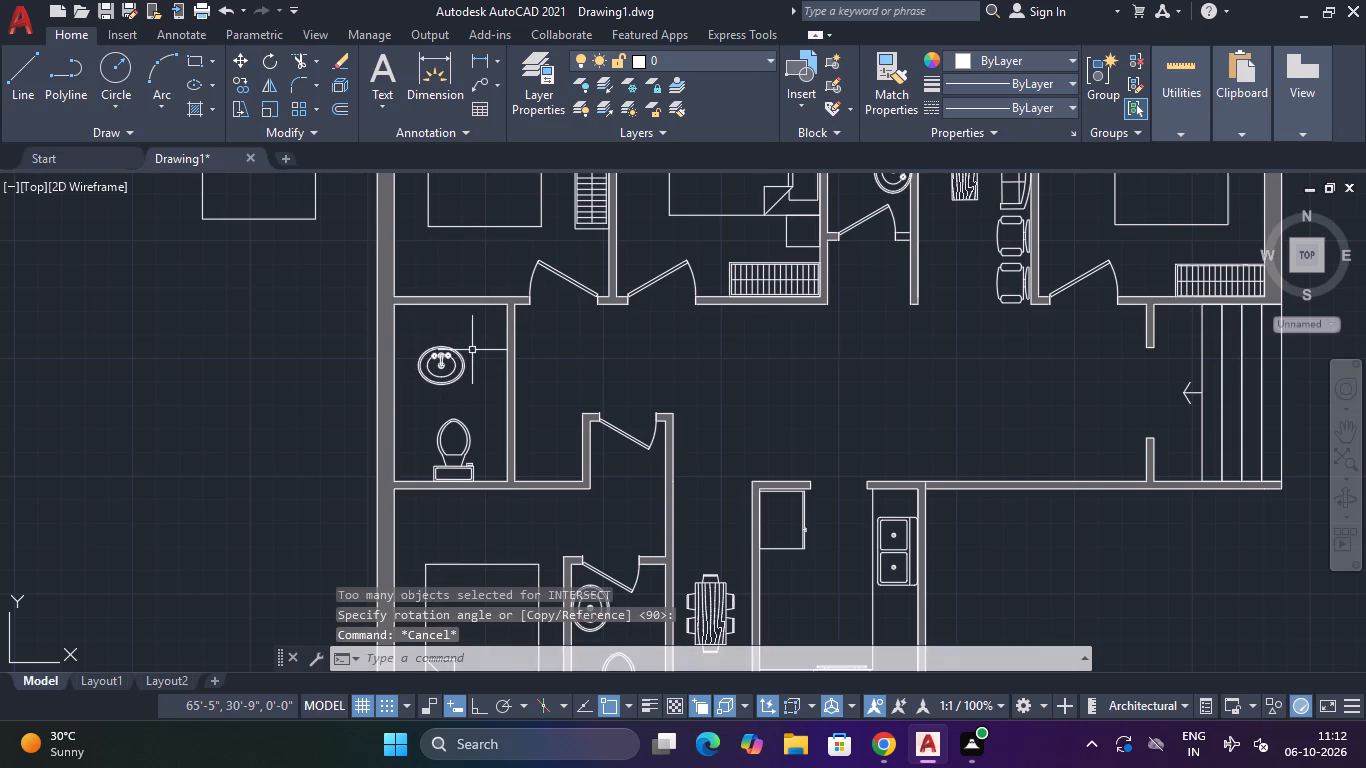
# Move the washbasin into the northwest corner of the west bathroom, against the north and west walls.
pyautogui.moveTo(469, 335); pyautogui.dragTo(449, 360)
pyautogui.click(410, 392)
pyautogui.press('r')
pyautogui.press('o')
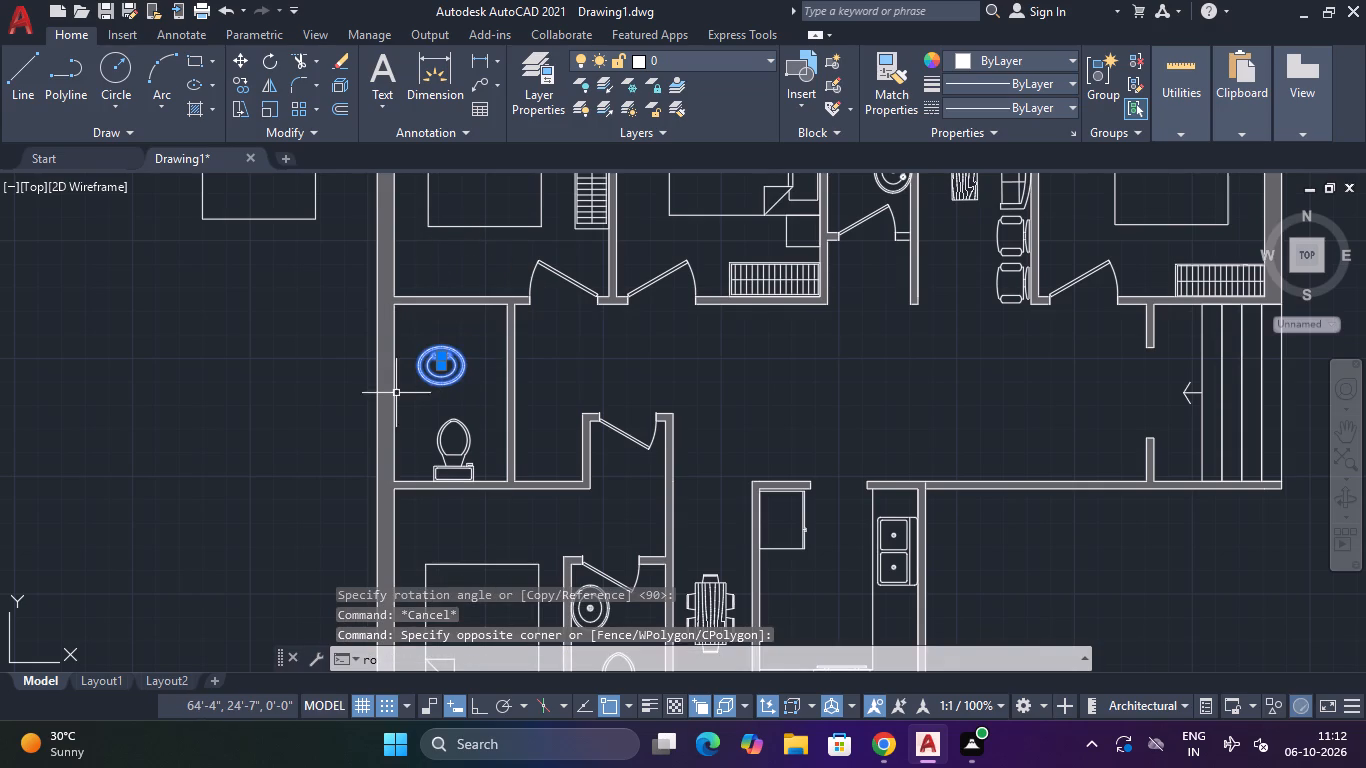
pyautogui.press('BackSpace')
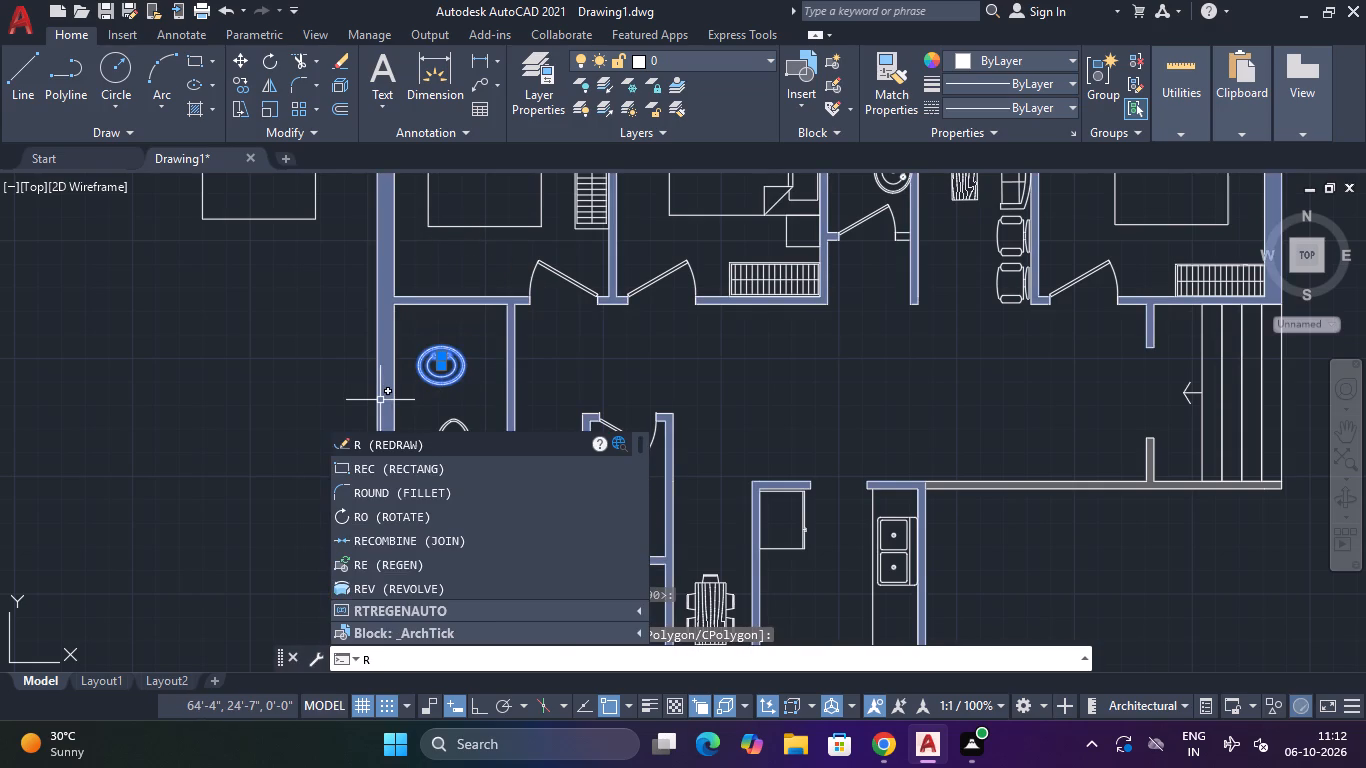
pyautogui.press('BackSpace')
pyautogui.write('m')
pyautogui.press('space')
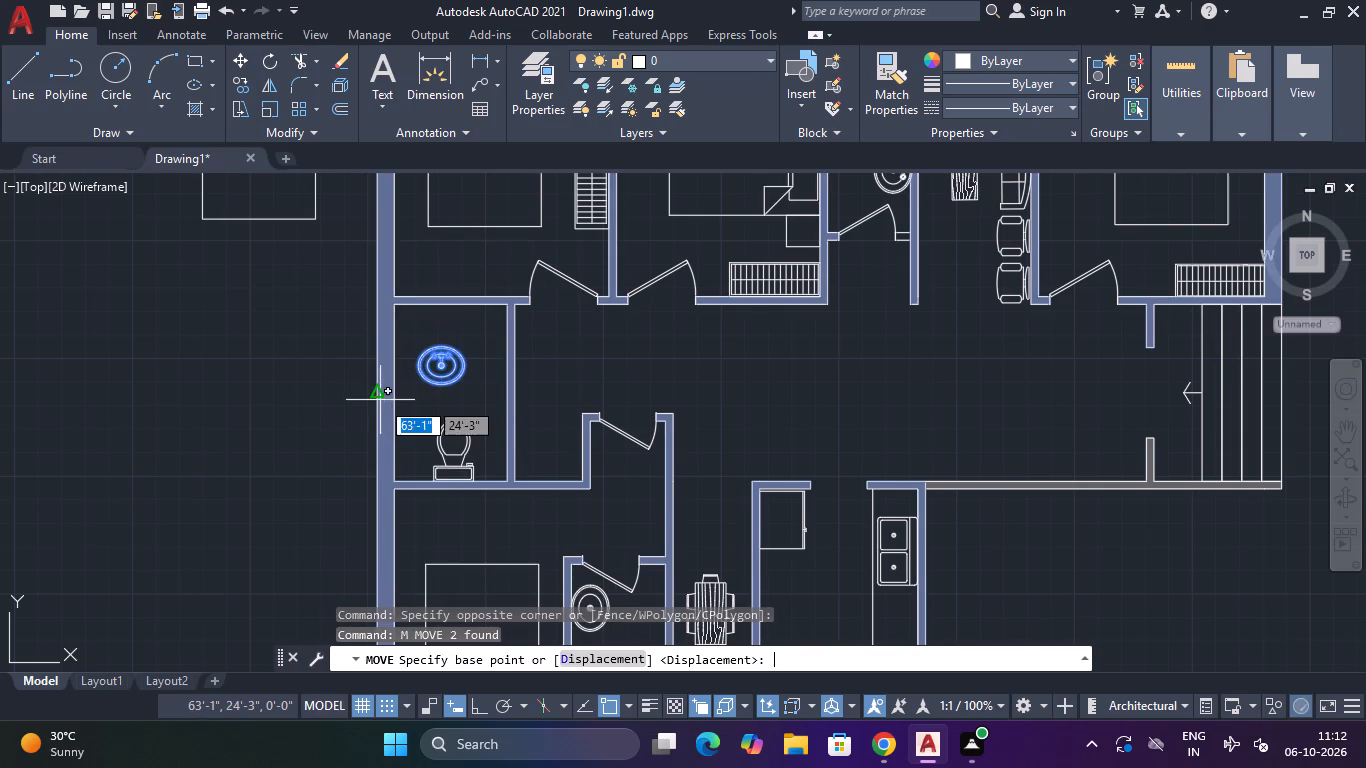
pyautogui.scroll(3, 439, 354)
pyautogui.click(453, 319)
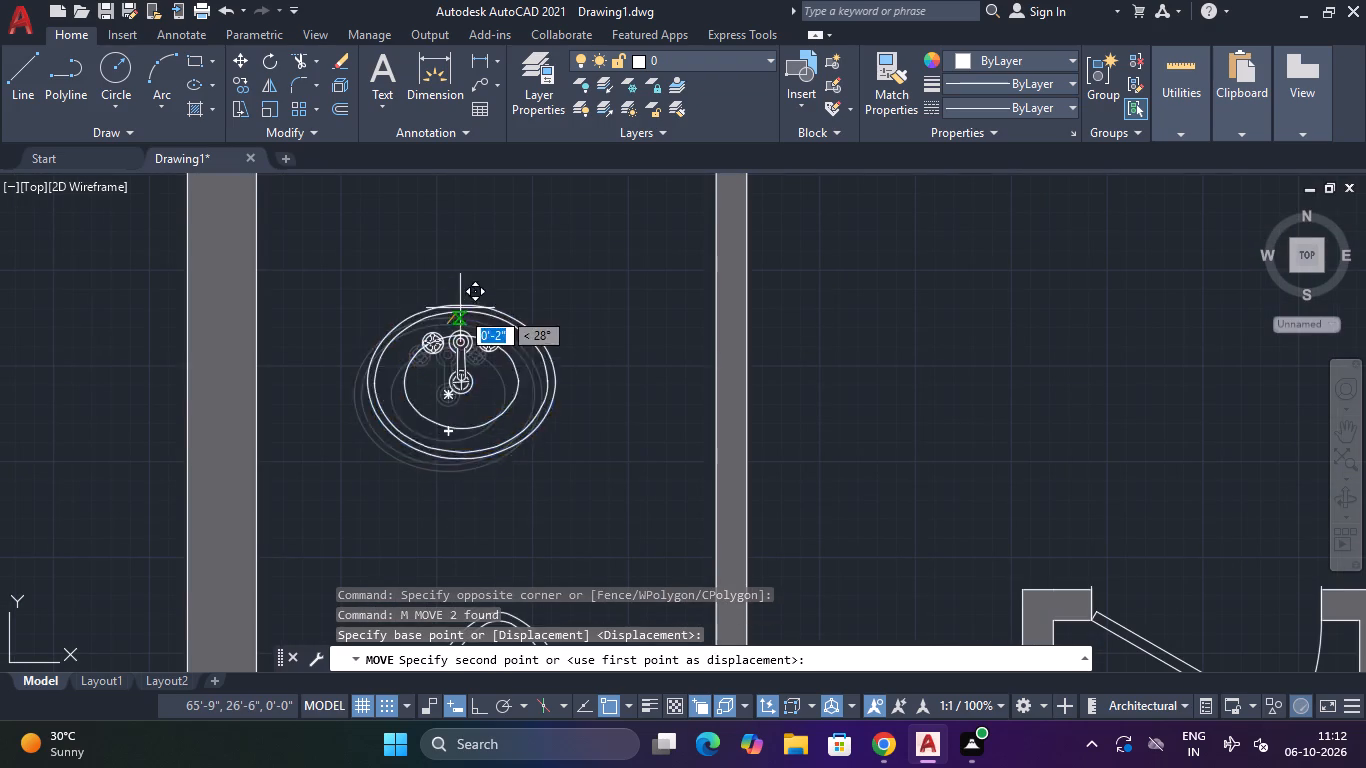
pyautogui.scroll(-1, 471, 300)
pyautogui.moveTo(472, 289); pyautogui.dragTo(432, 387, button='middle')
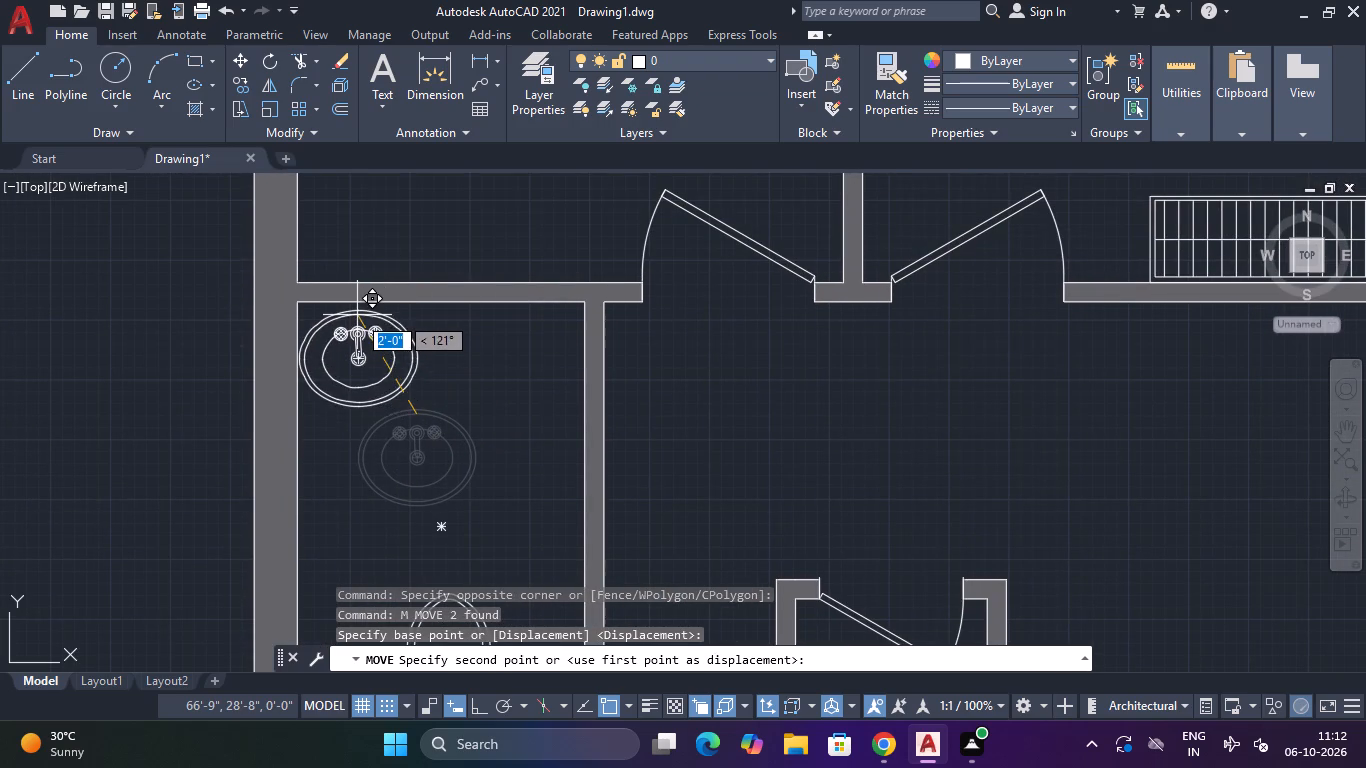
pyautogui.click(357, 310)
# Move only the washbasin's oval bowl slightly south of the north wall, without its taps.
pyautogui.scroll(-3, 368, 316)
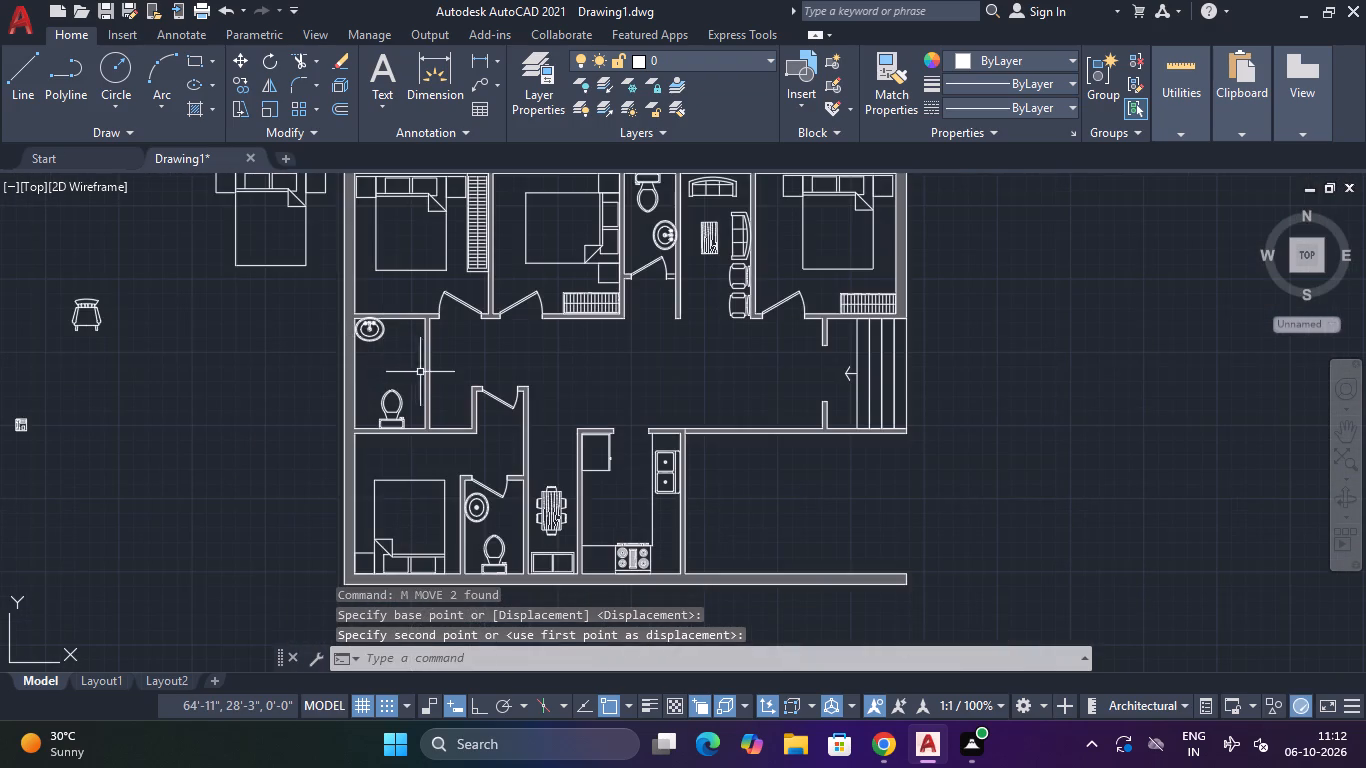
pyautogui.scroll(3, 365, 333)
pyautogui.click(475, 317)
pyautogui.click(400, 337)
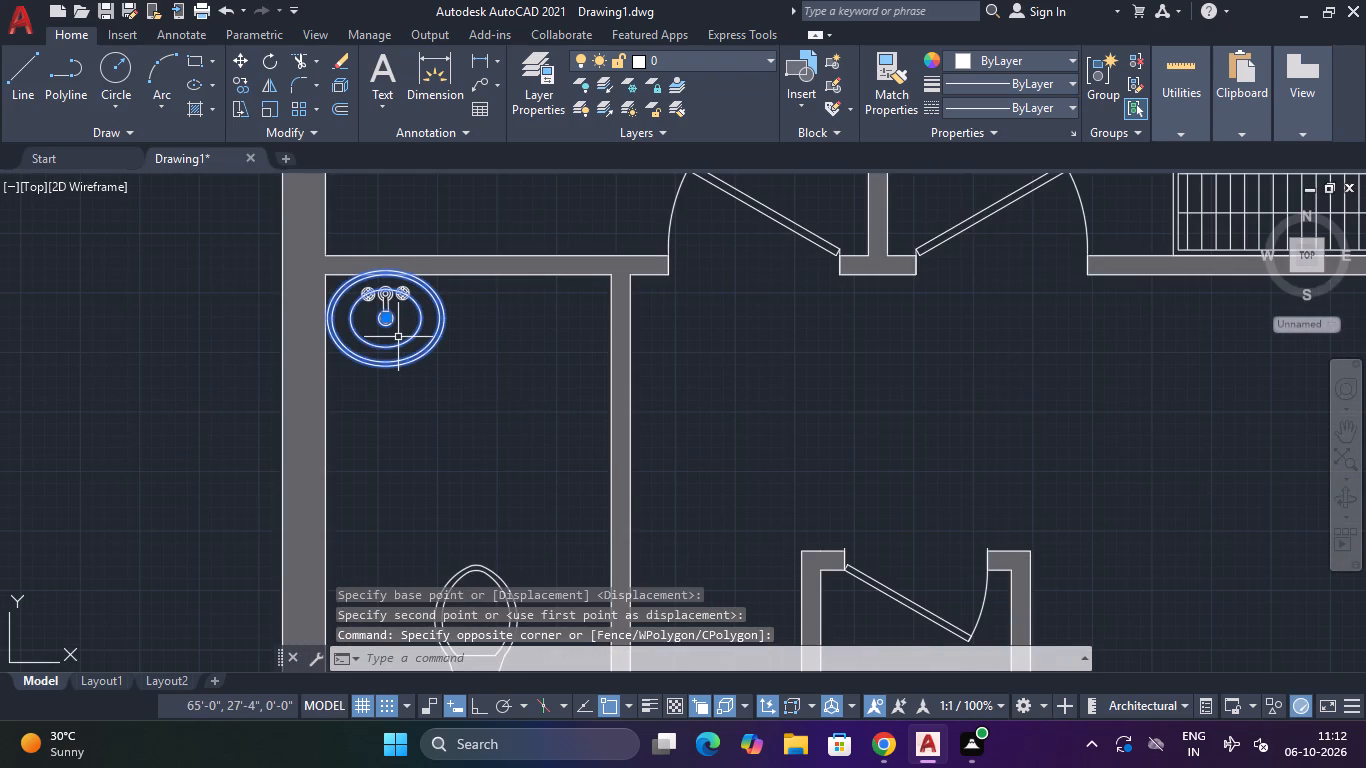
pyautogui.write('m')
pyautogui.press('space')
pyautogui.click(389, 375)
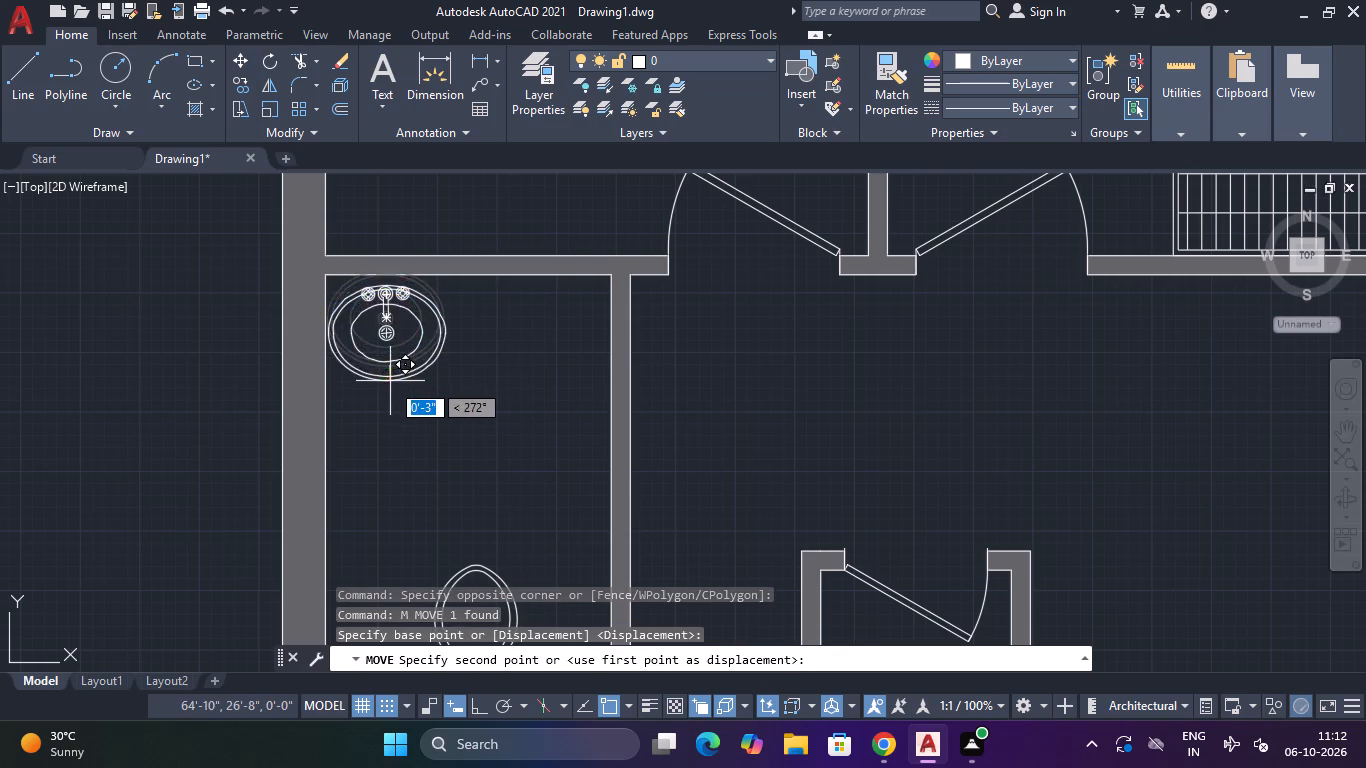
pyautogui.click(397, 383)
pyautogui.moveTo(524, 354); pyautogui.dragTo(490, 319, button='middle')
pyautogui.scroll(-2, 521, 333)
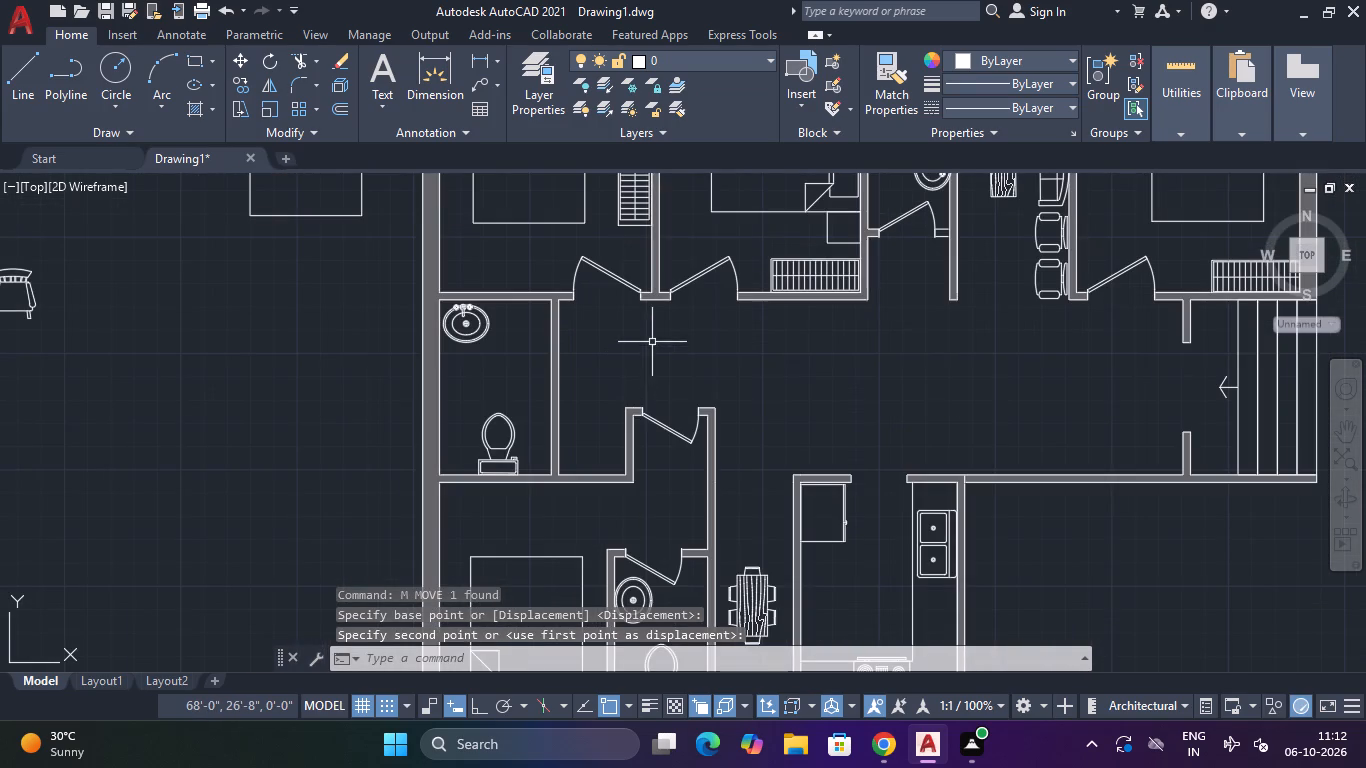
# Draw a line across the west bathroom's east partition where it meets the north wall, from its east face to its west face.
pyautogui.scroll(1, 650, 388)
pyautogui.scroll(-3, 649, 388)
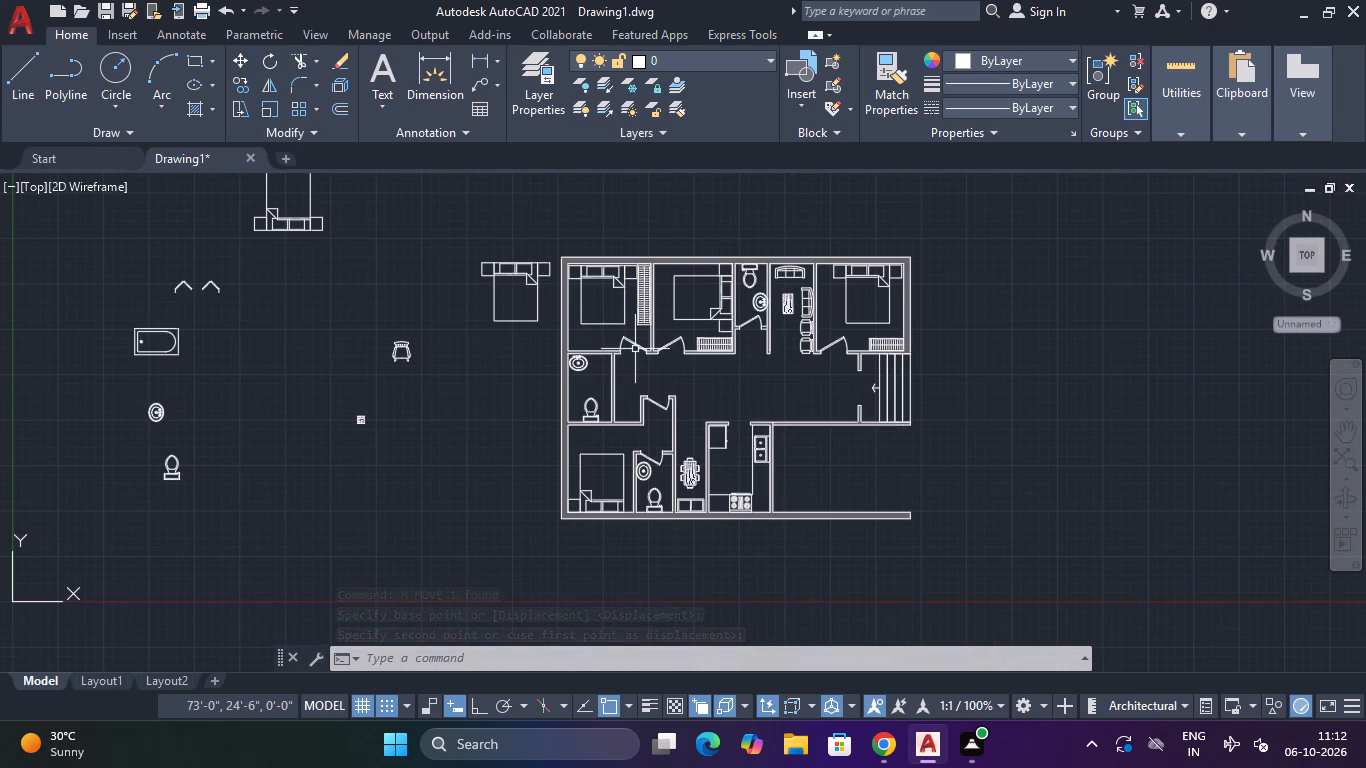
pyautogui.scroll(3, 616, 376)
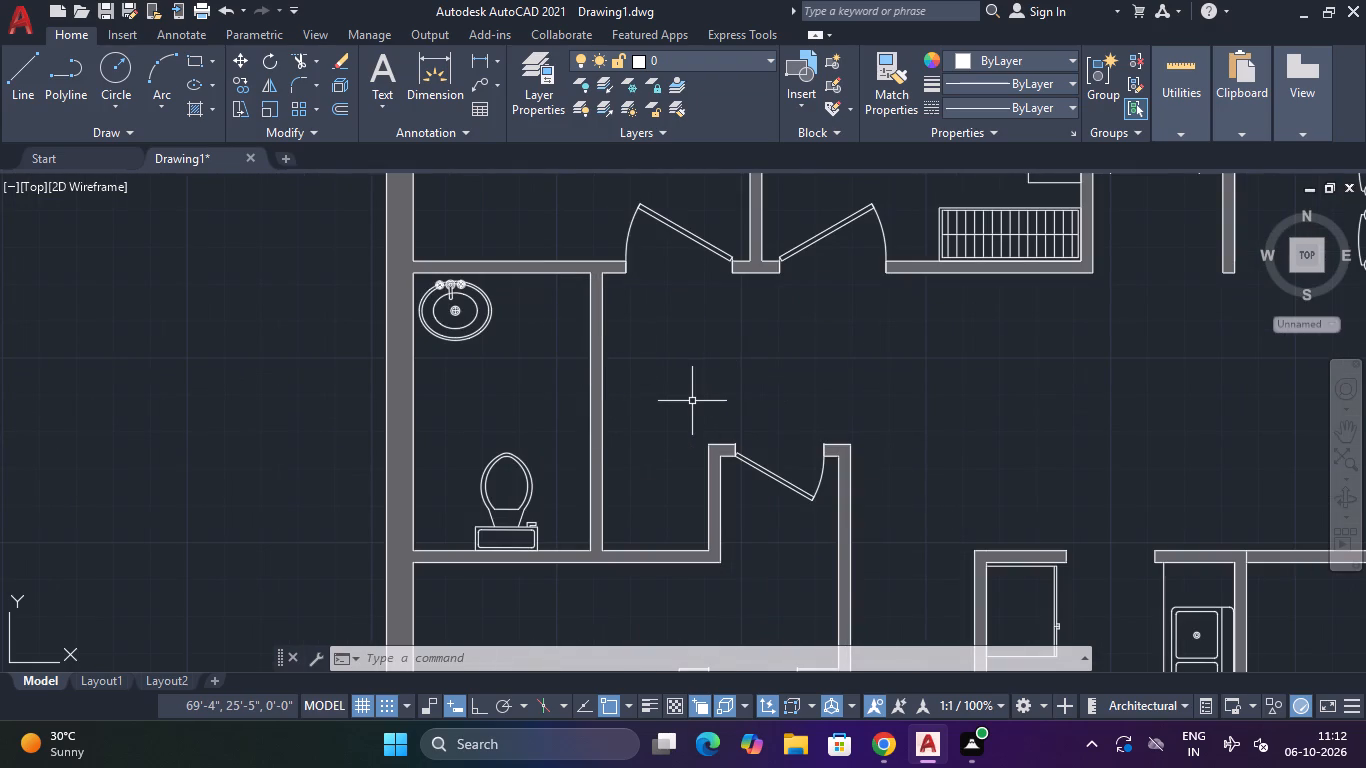
pyautogui.write('l')
pyautogui.press('space')
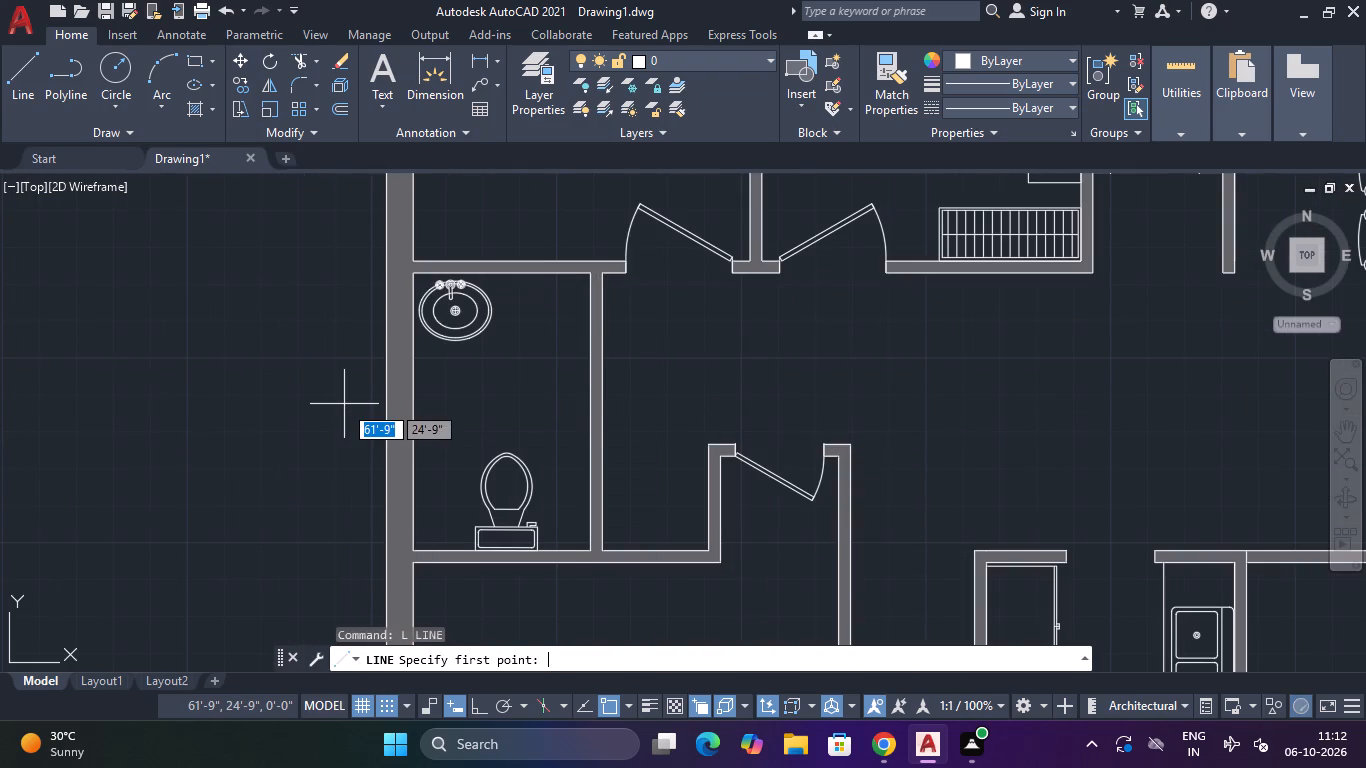
pyautogui.click(607, 278)
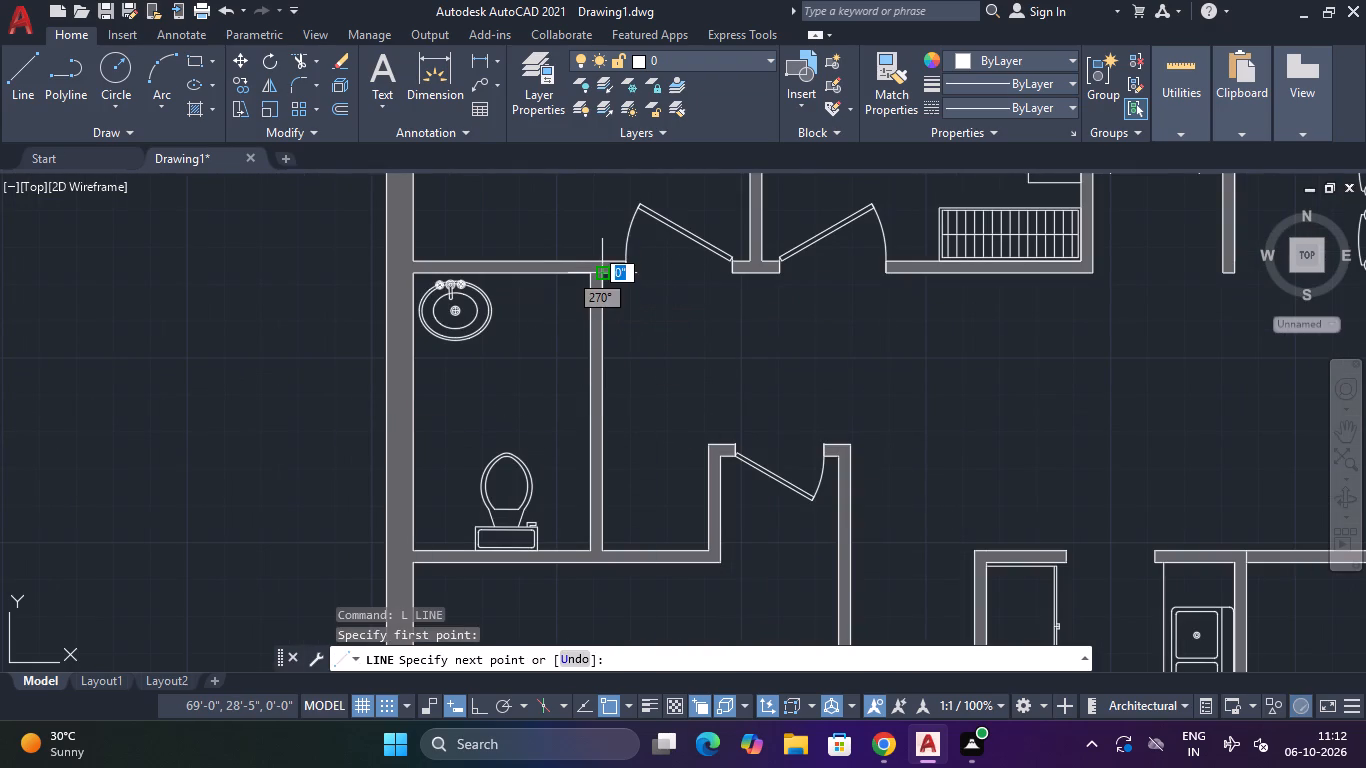
pyautogui.scroll(3, 586, 280)
pyautogui.click(592, 244)
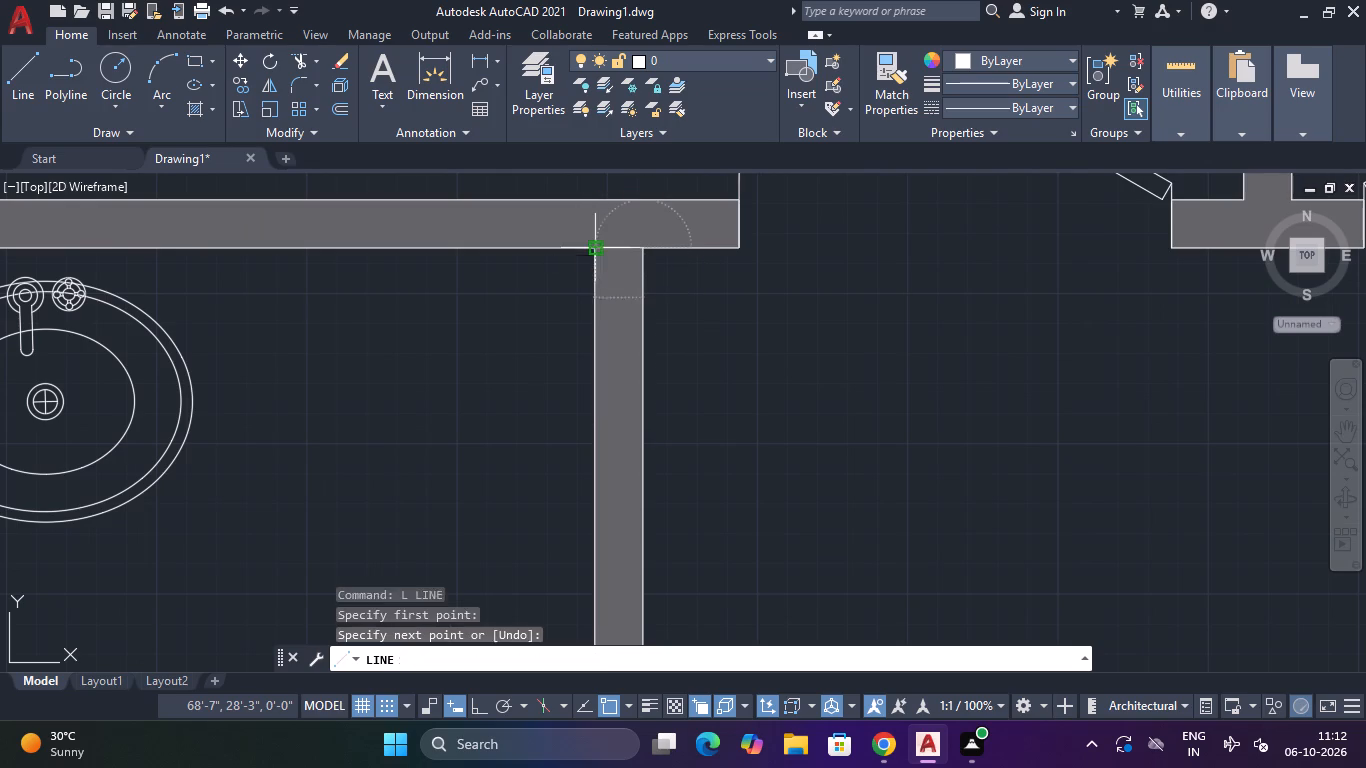
pyautogui.press('Escape')
# Offset the short line across the partition 6" to the south.
pyautogui.write('o')
pyautogui.press('space')
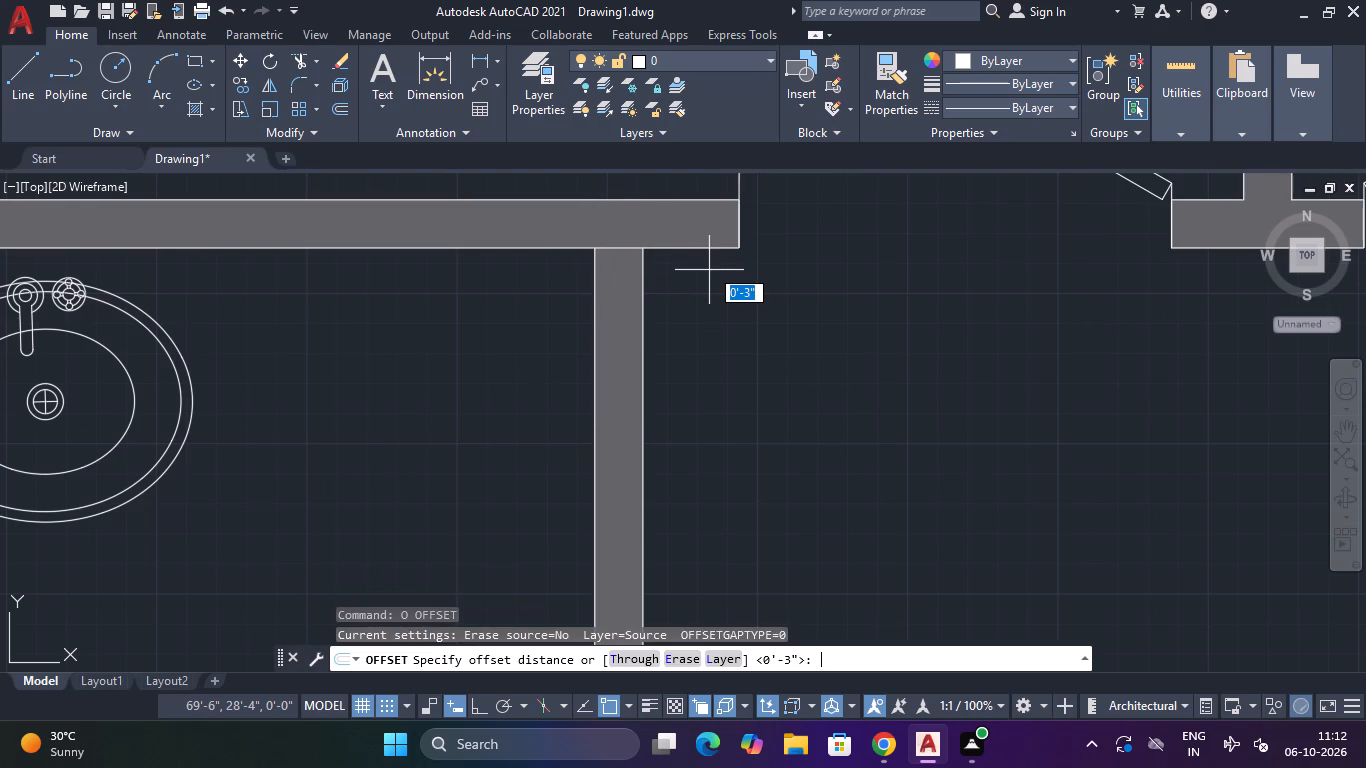
pyautogui.write('6"')
pyautogui.press('Return')
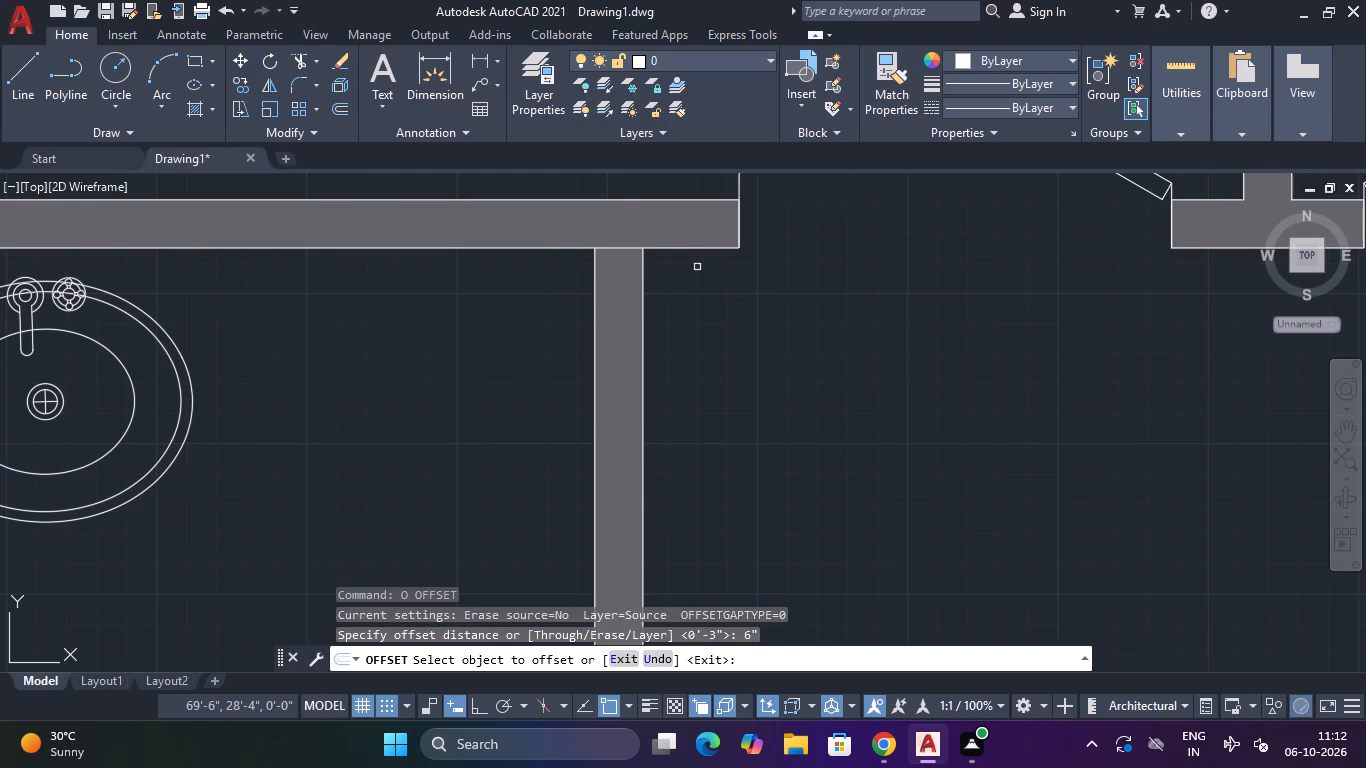
pyautogui.click(620, 246)
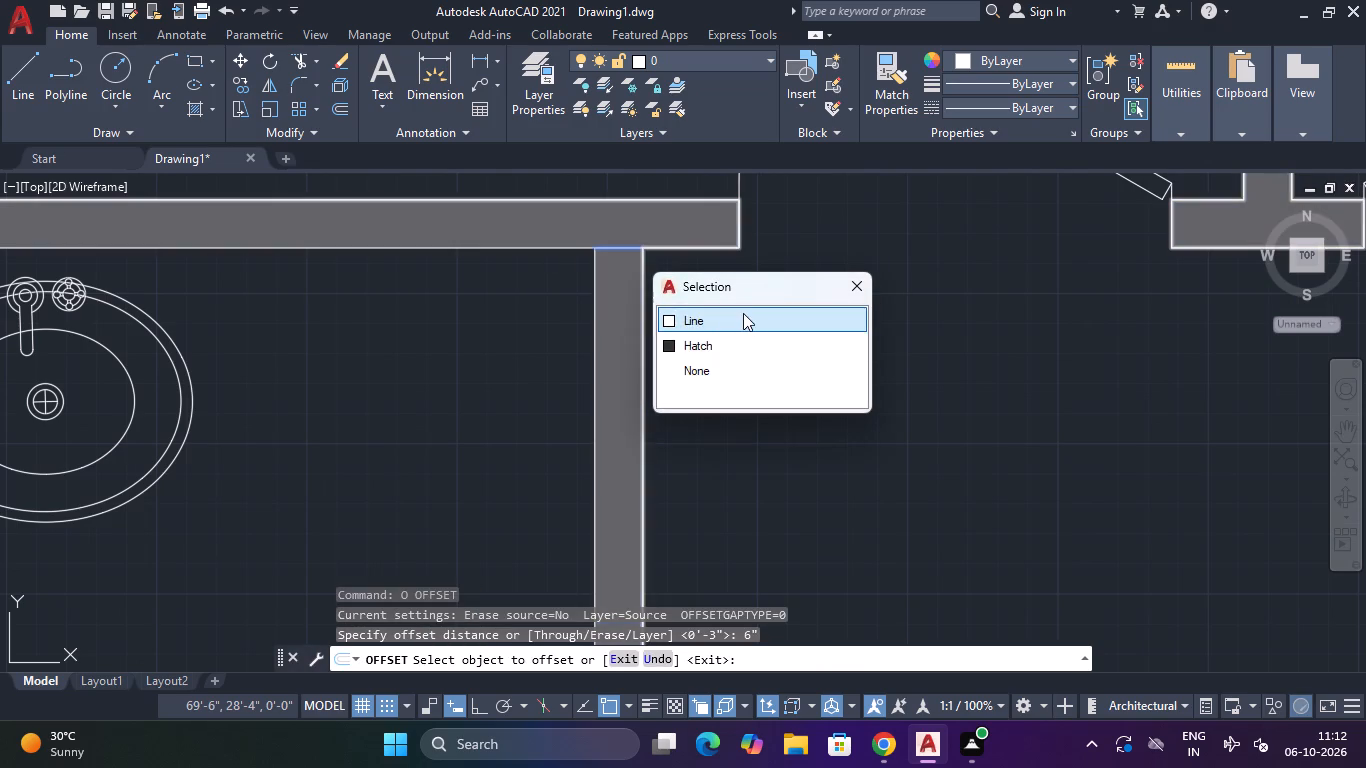
pyautogui.click(743, 313)
pyautogui.click(626, 407)
pyautogui.press('Escape')
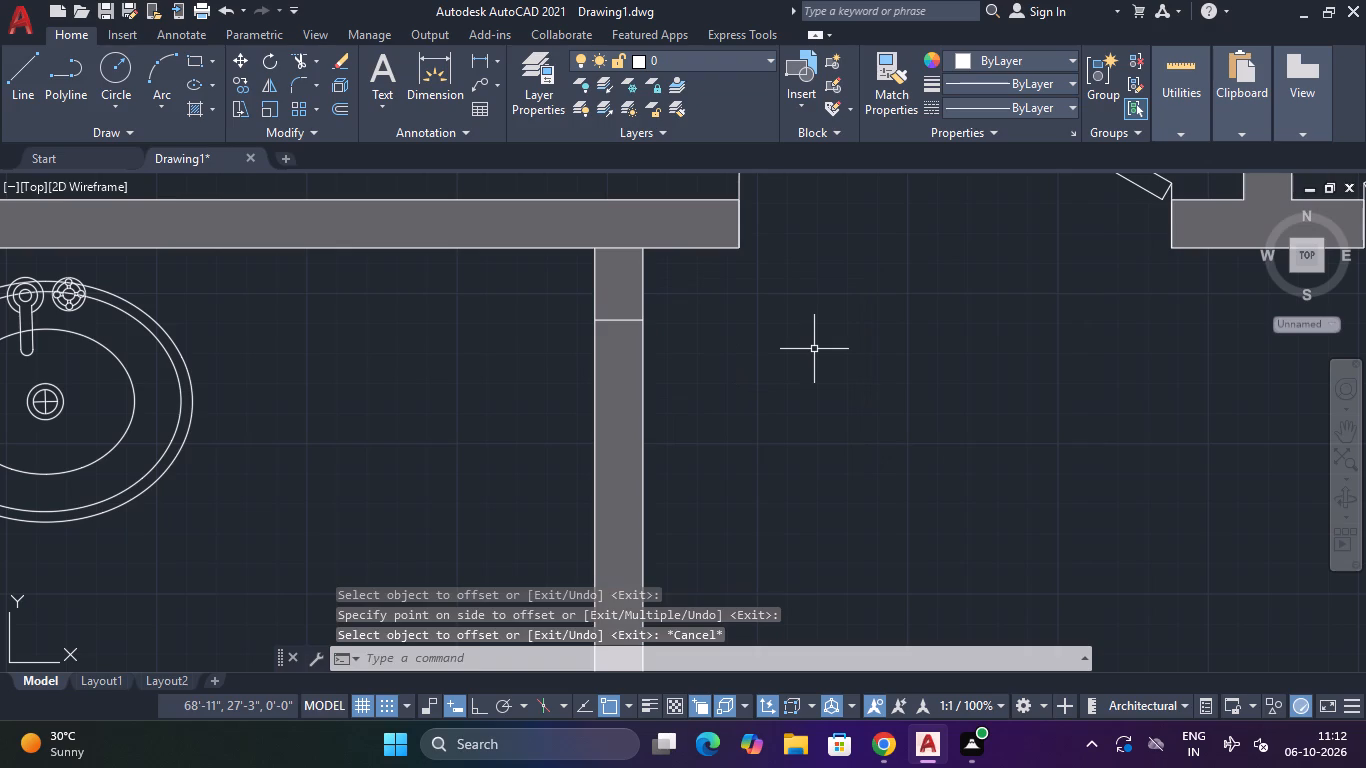
# Offset the new line across the partition 2'6" to the south to mark the bathroom door's width.
pyautogui.write('o')
pyautogui.press('space')
pyautogui.press('2')
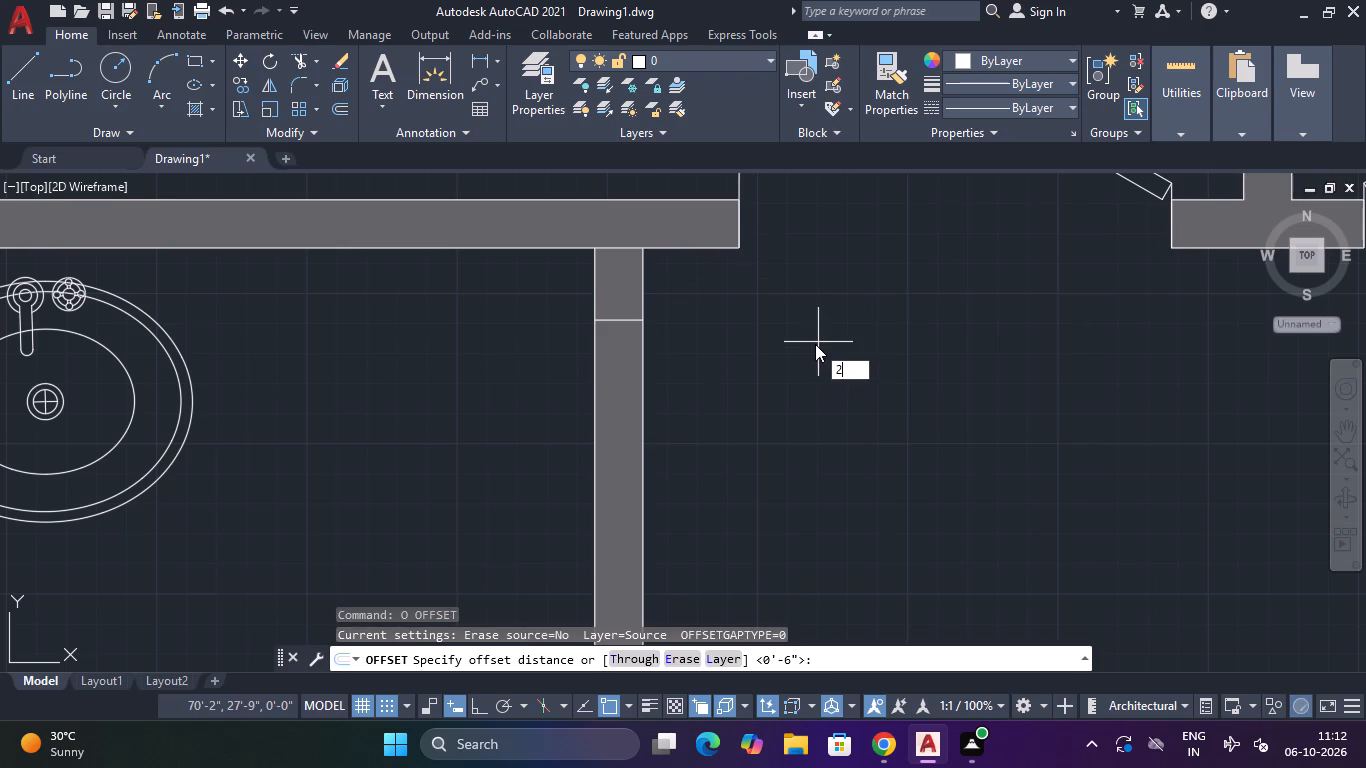
pyautogui.press("'")
pyautogui.press('6')
pyautogui.hotkey('shift', '"')
pyautogui.press('Return')
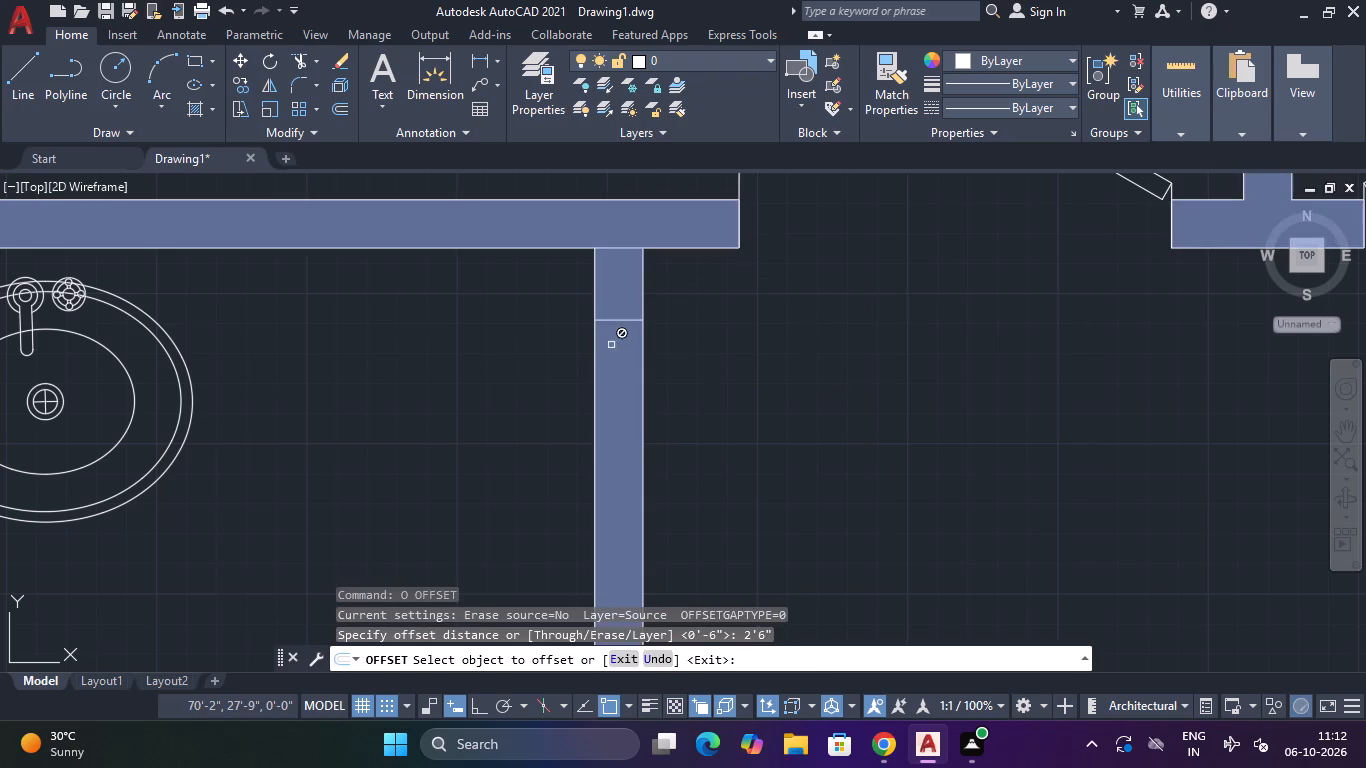
pyautogui.click(616, 320)
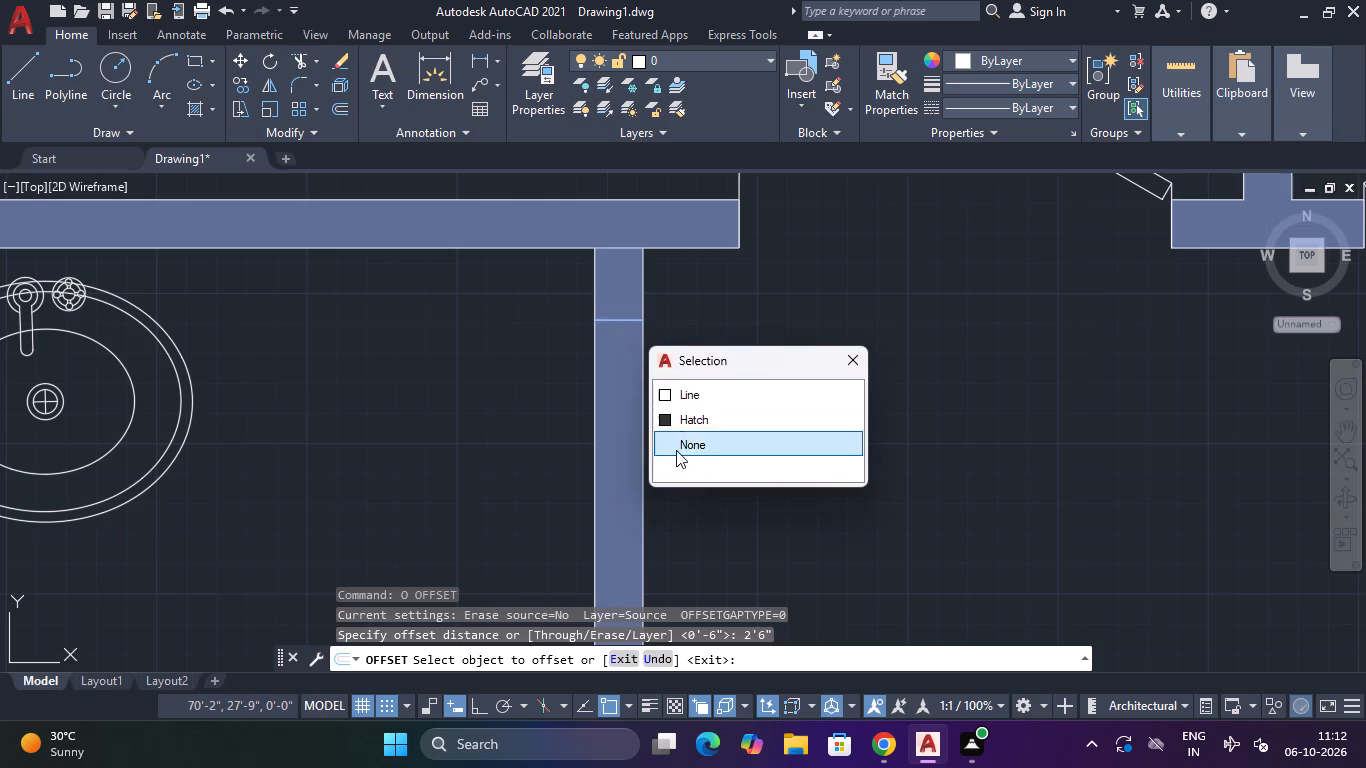
pyautogui.click(693, 398)
pyautogui.click(615, 471)
pyautogui.press('Escape')
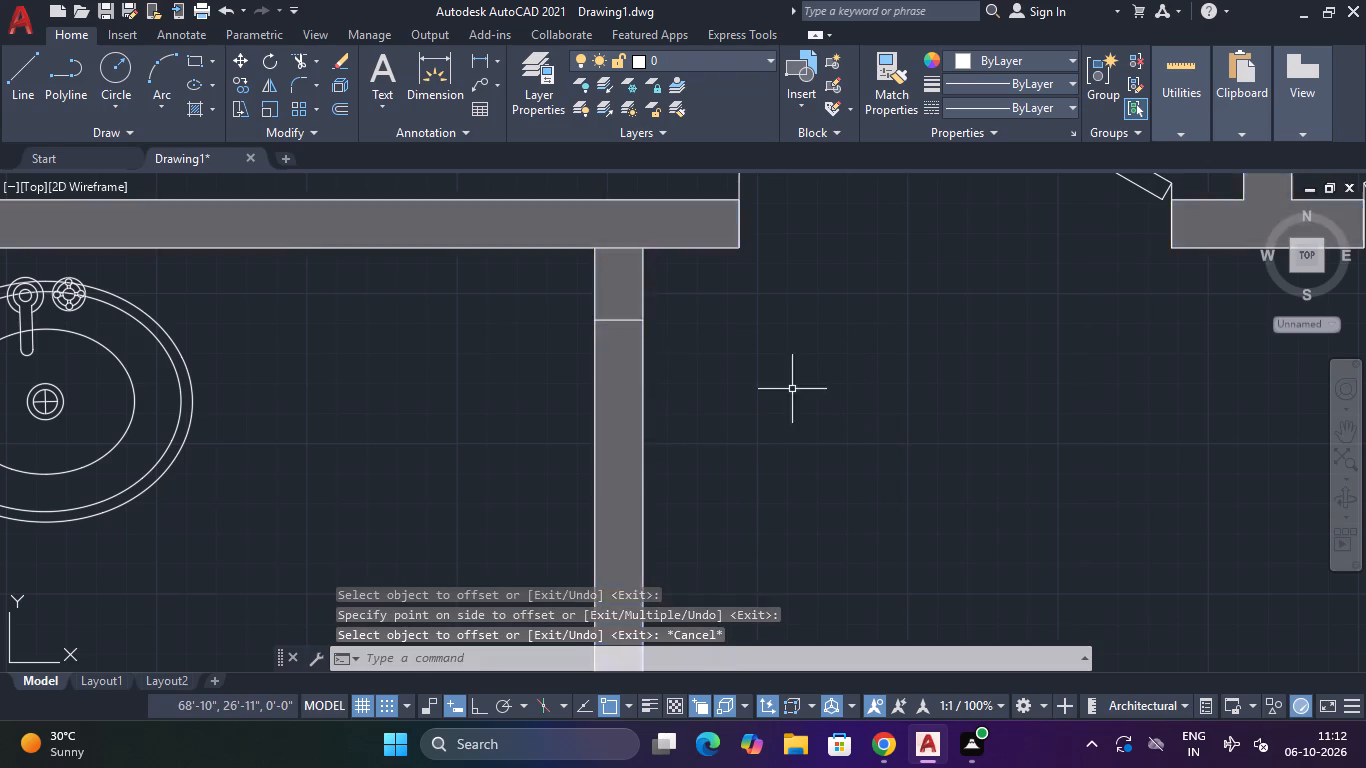
# Trim both partition wall lines between the two door marks to open the west bathroom's doorway.
pyautogui.scroll(-2, 792, 389)
pyautogui.moveTo(792, 389); pyautogui.dragTo(815, 355, button='middle')
pyautogui.press('Escape')
pyautogui.write('tr')
pyautogui.press('space')
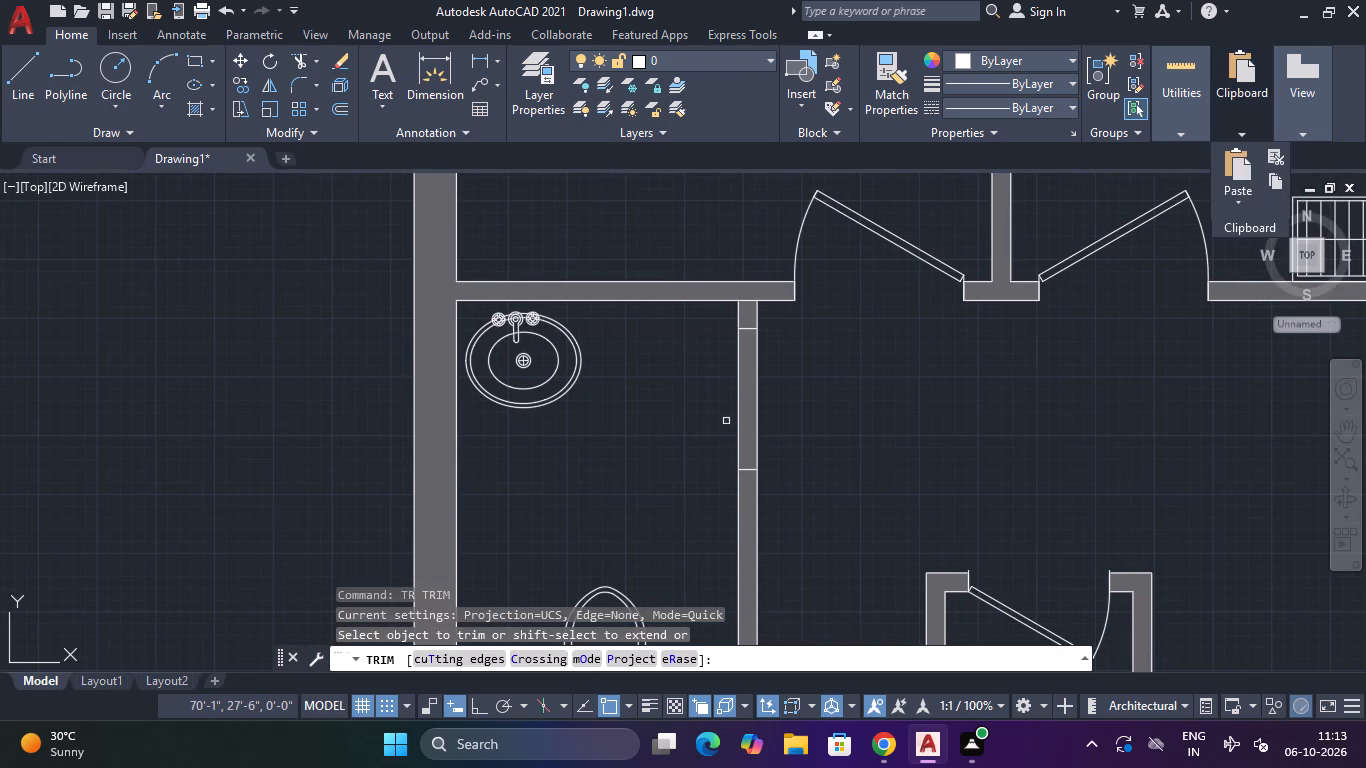
pyautogui.moveTo(682, 409); pyautogui.dragTo(694, 403)
pyautogui.click(795, 372)
pyautogui.moveTo(795, 372); pyautogui.dragTo(789, 396, button='middle')
pyautogui.moveTo(785, 399); pyautogui.dragTo(770, 405)
pyautogui.click(719, 419)
pyautogui.scroll(3, 731, 359)
pyautogui.scroll(-3, 735, 358)
pyautogui.scroll(3, 735, 358)
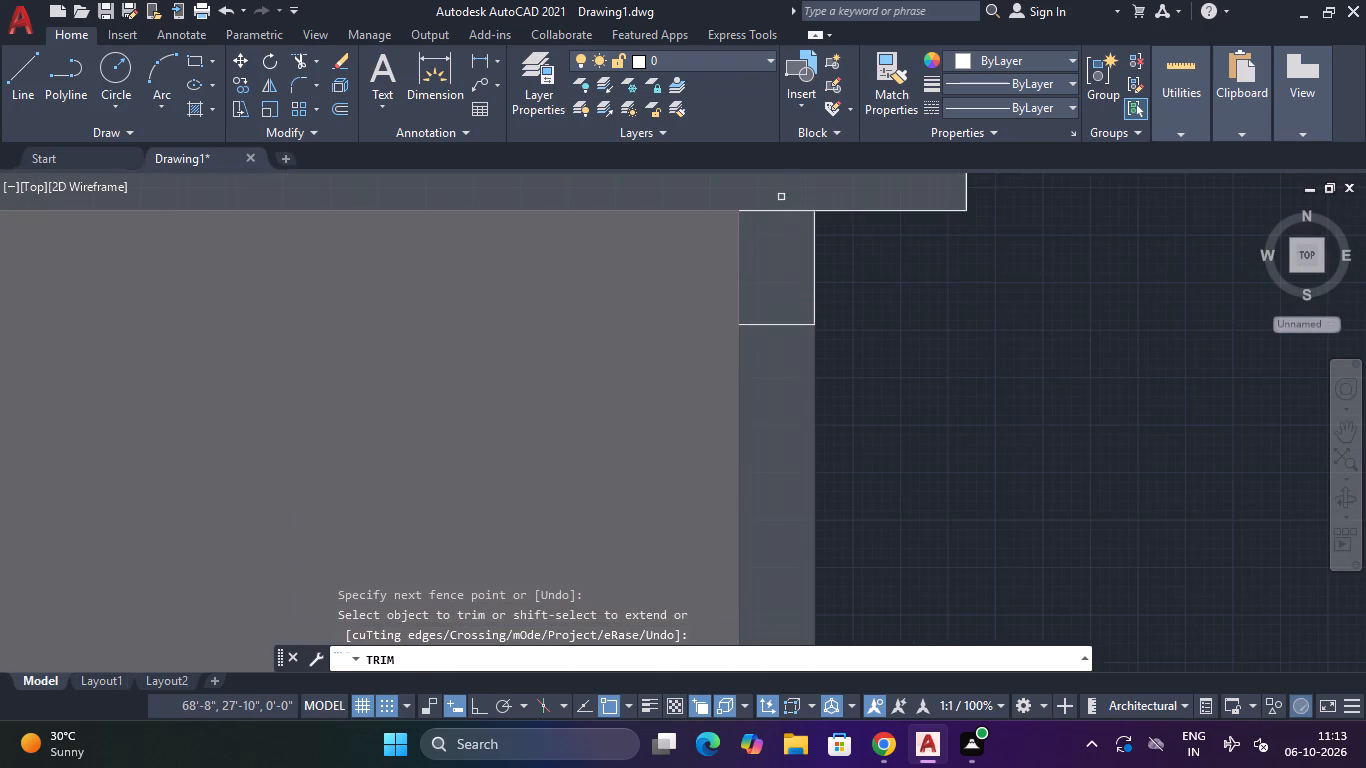
pyautogui.press('Escape')
pyautogui.press('Escape')
# Trim away the short line across the junction of the bathroom partition and the north wall.
pyautogui.scroll(-3, 634, 348)
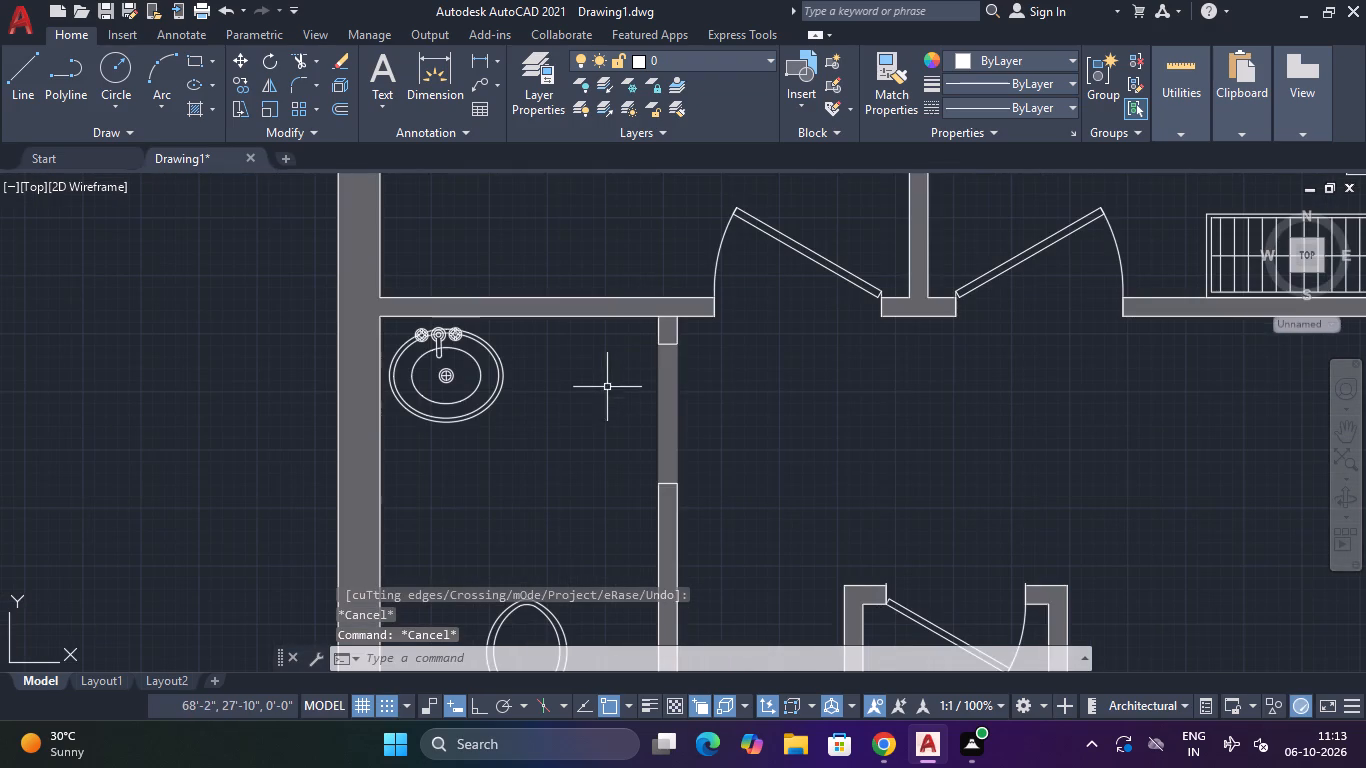
pyautogui.scroll(3, 667, 321)
pyautogui.press('space')
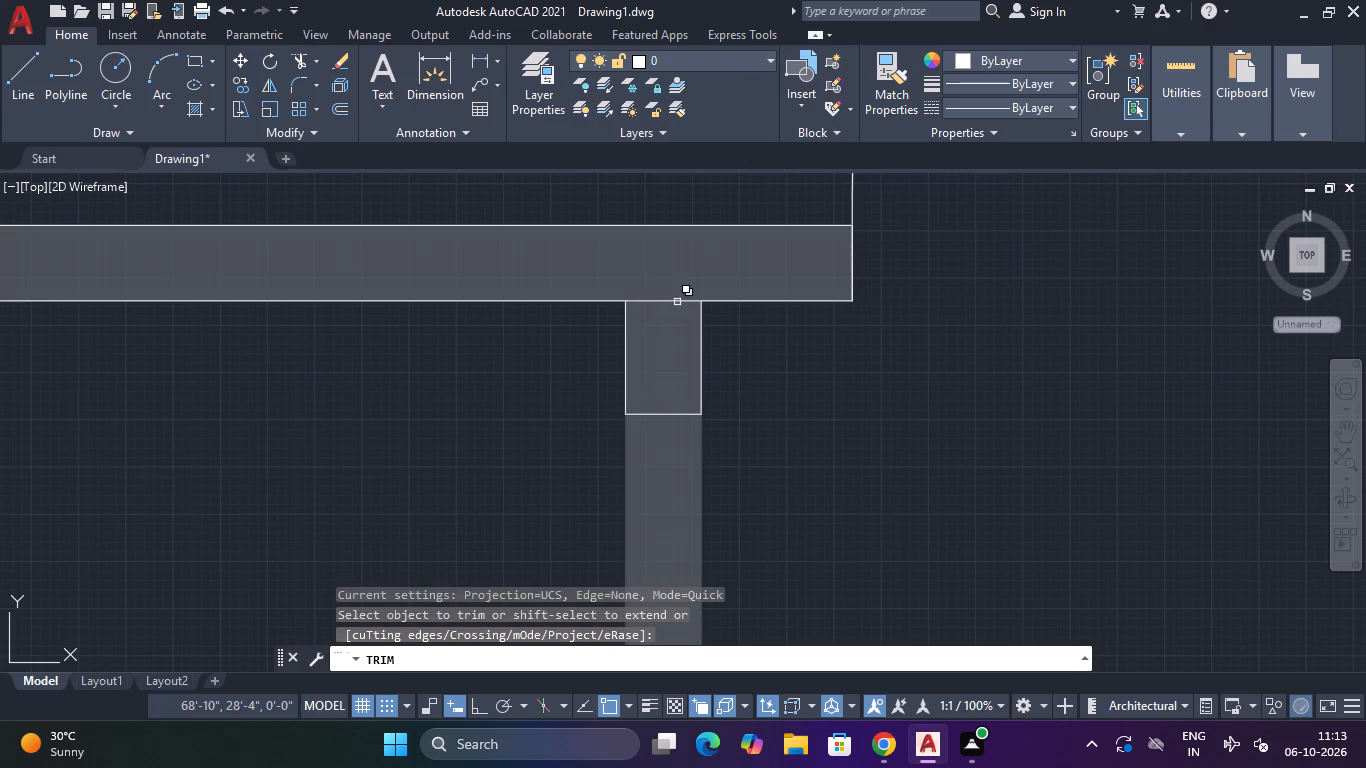
pyautogui.click(677, 301)
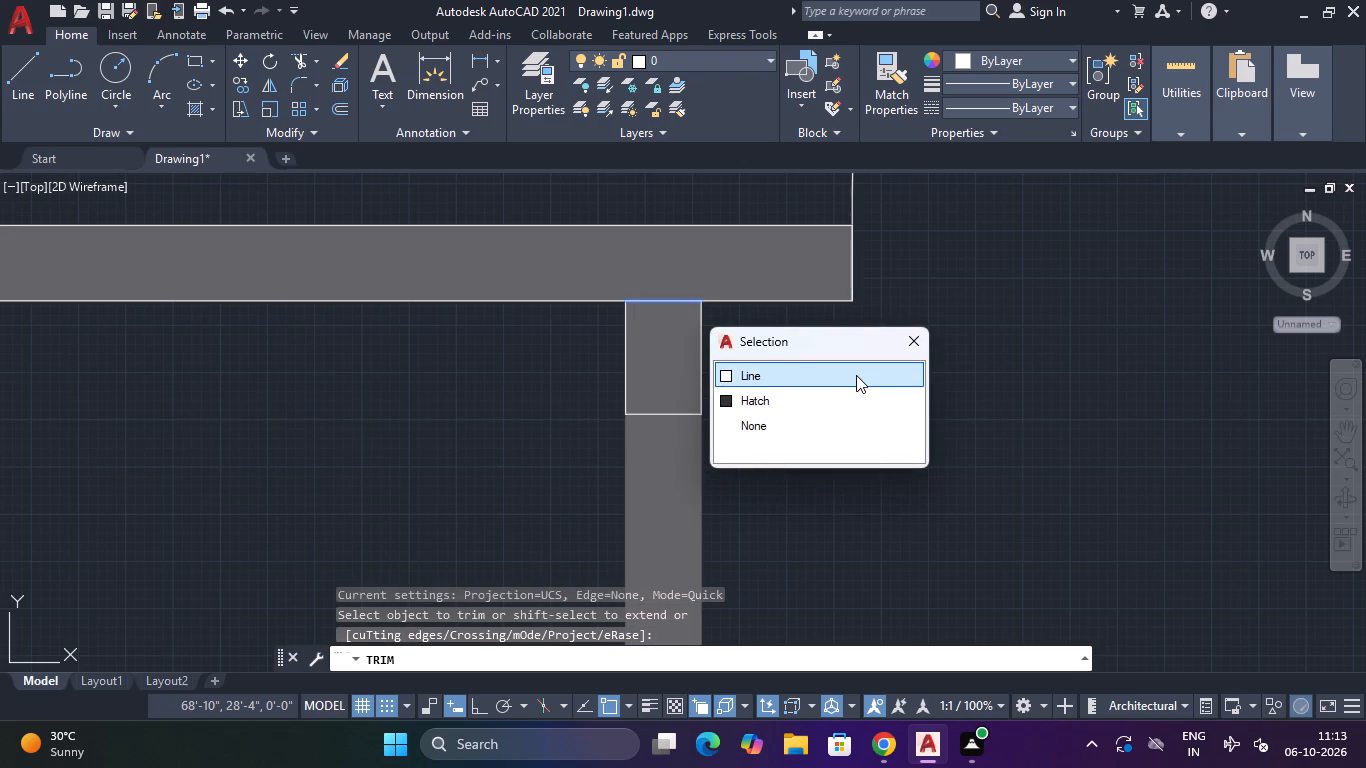
pyautogui.click(856, 375)
pyautogui.click(847, 386)
pyautogui.press('Escape')
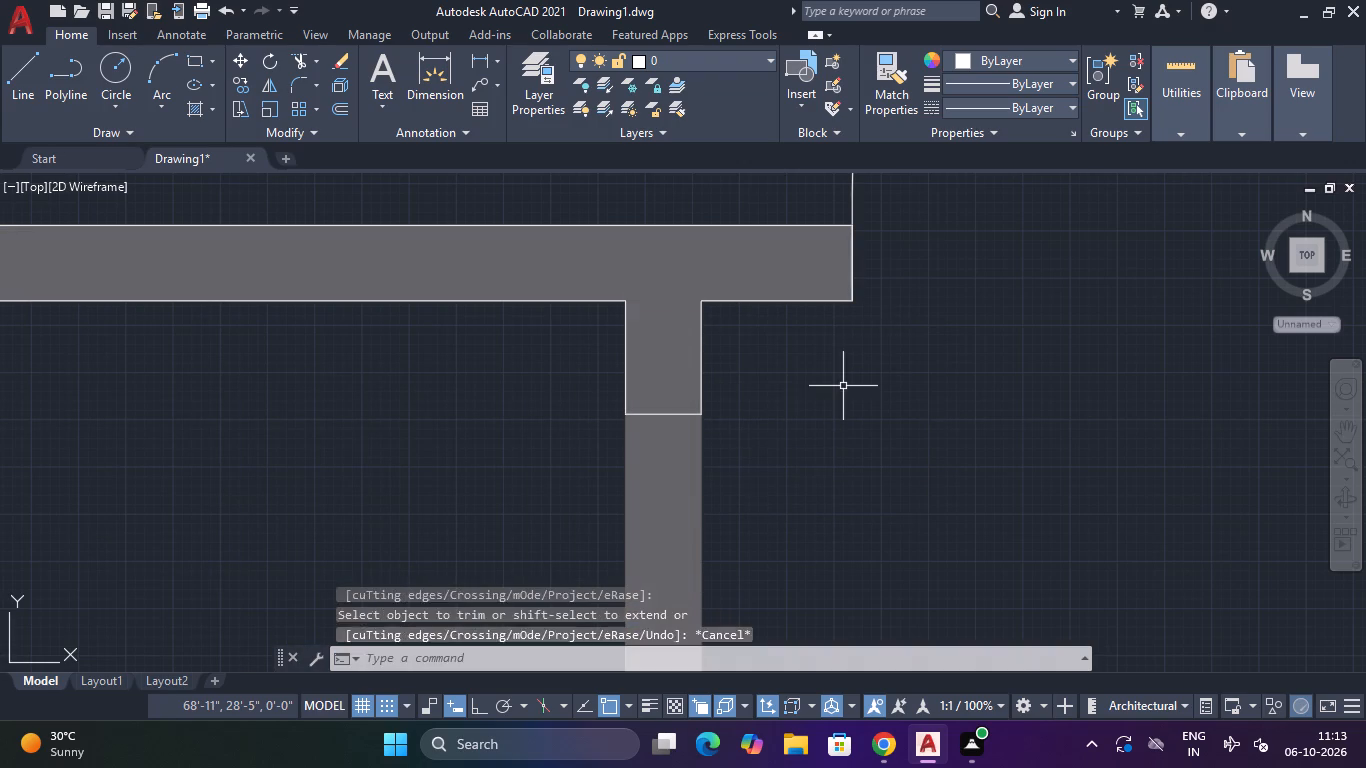
pyautogui.press('Escape')
pyautogui.scroll(-4, 843, 386)
pyautogui.press('Escape')
pyautogui.press('Escape')
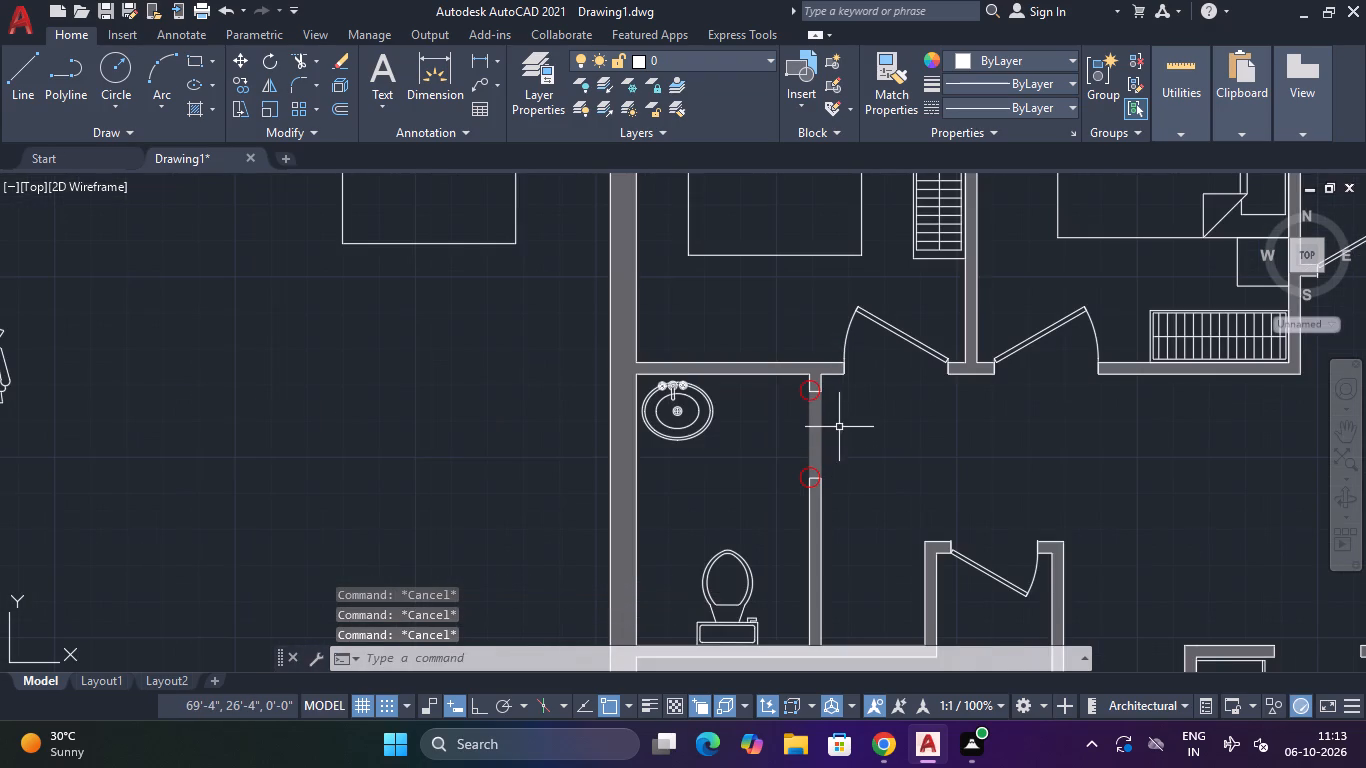
# Delete the grey wall hatch that still fills the west bathroom's new door opening.
pyautogui.scroll(2, 819, 437)
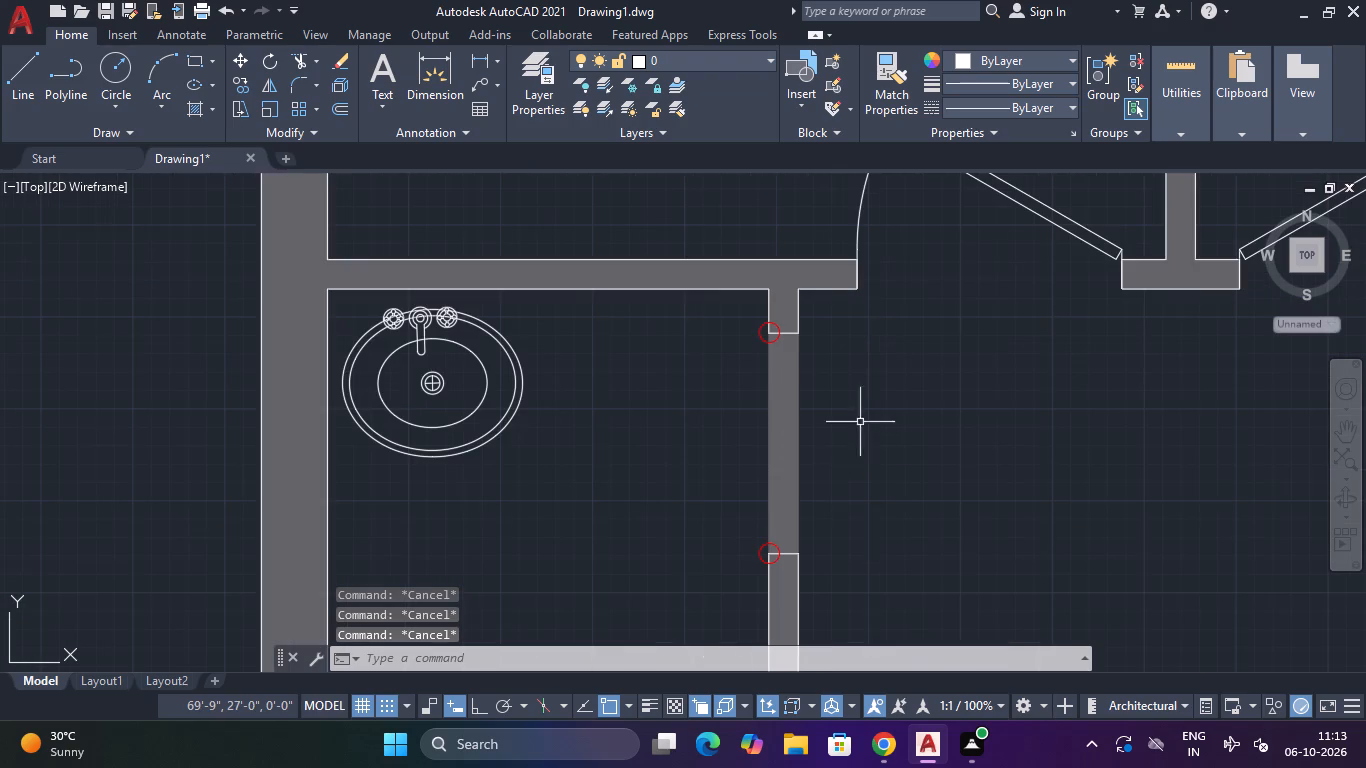
pyautogui.click(789, 464)
pyautogui.scroll(-2, 780, 471)
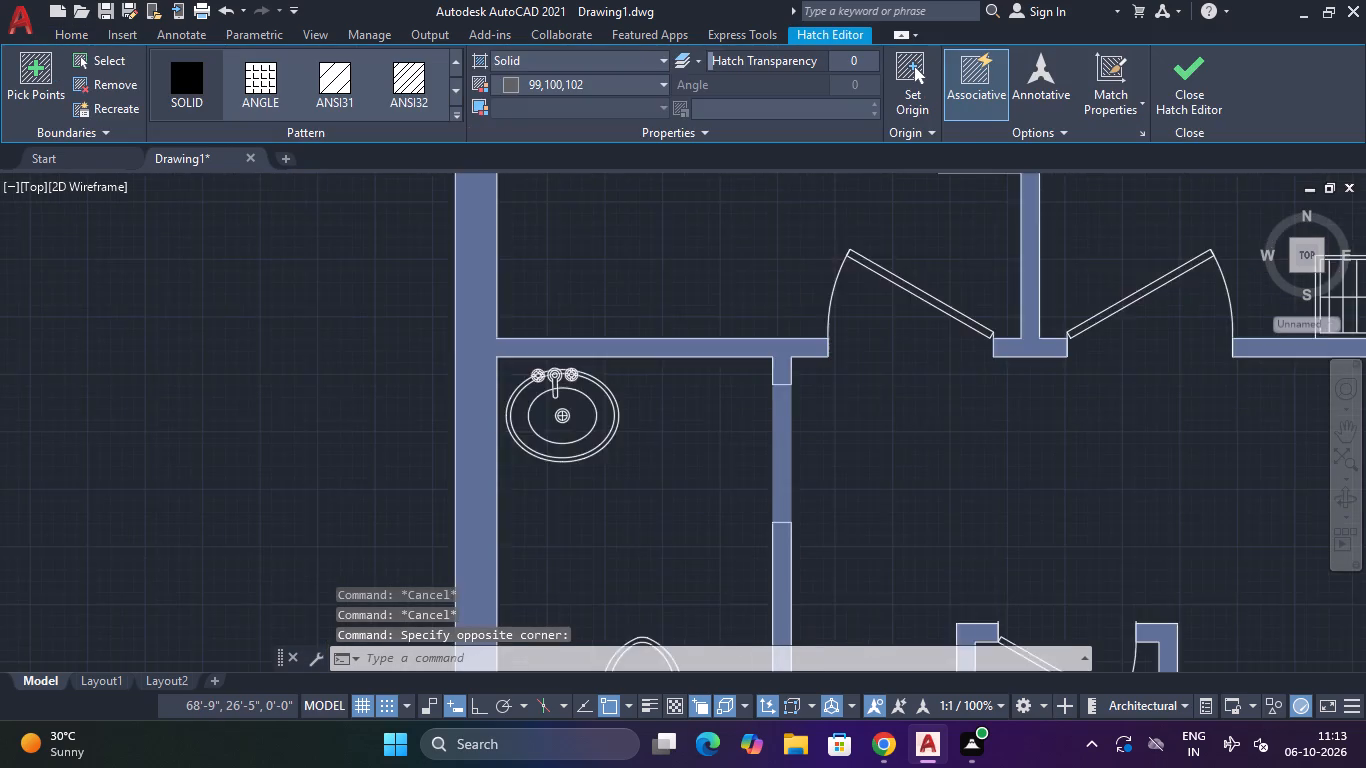
pyautogui.scroll(1, 800, 465)
pyautogui.press('Escape')
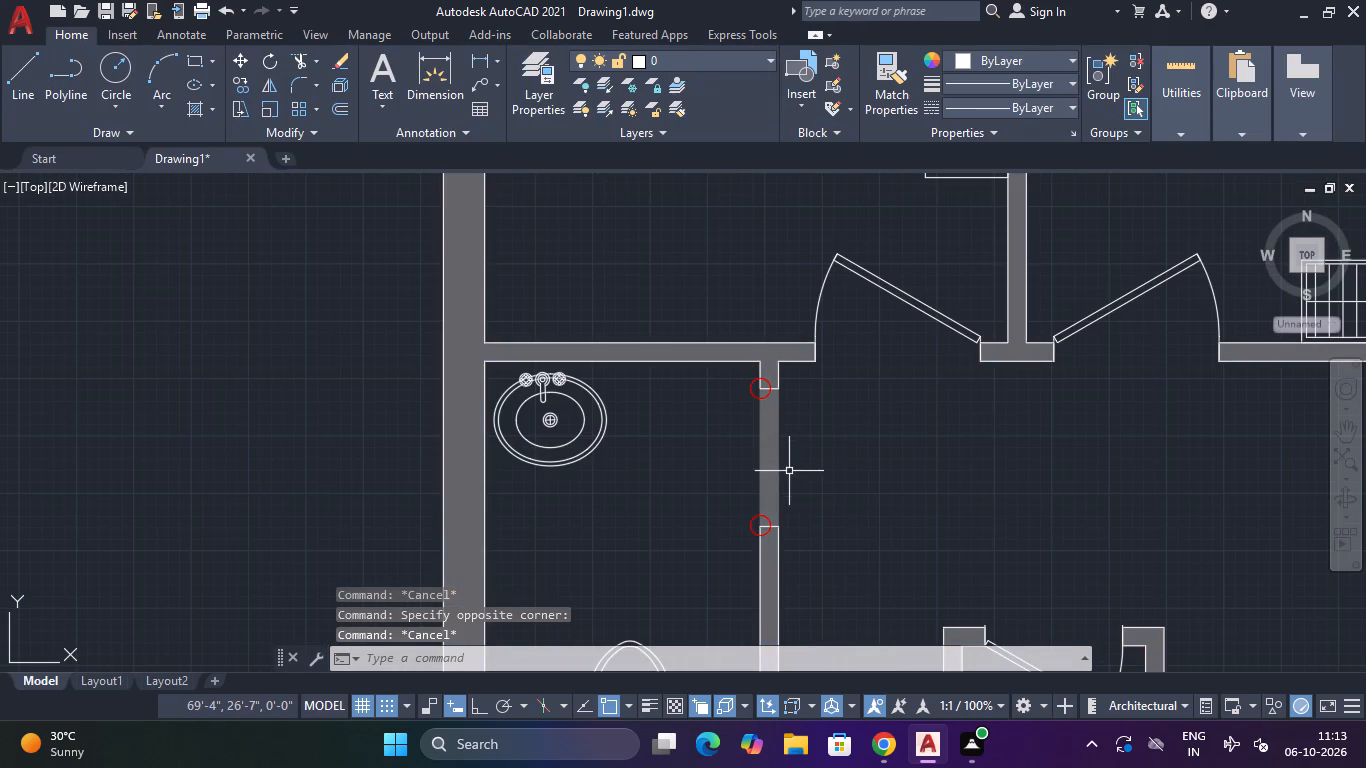
pyautogui.click(760, 476)
pyautogui.press('Escape')
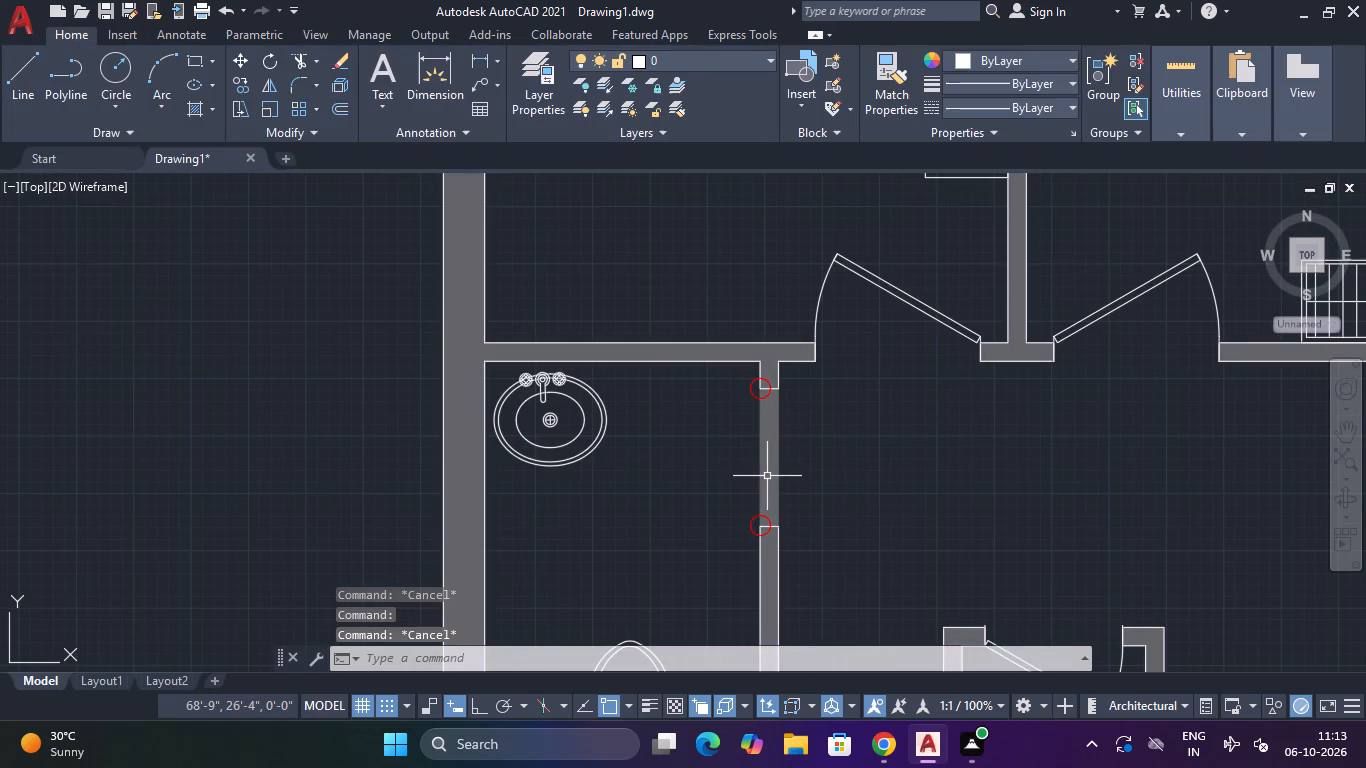
pyautogui.click(767, 476)
pyautogui.press('Delete')
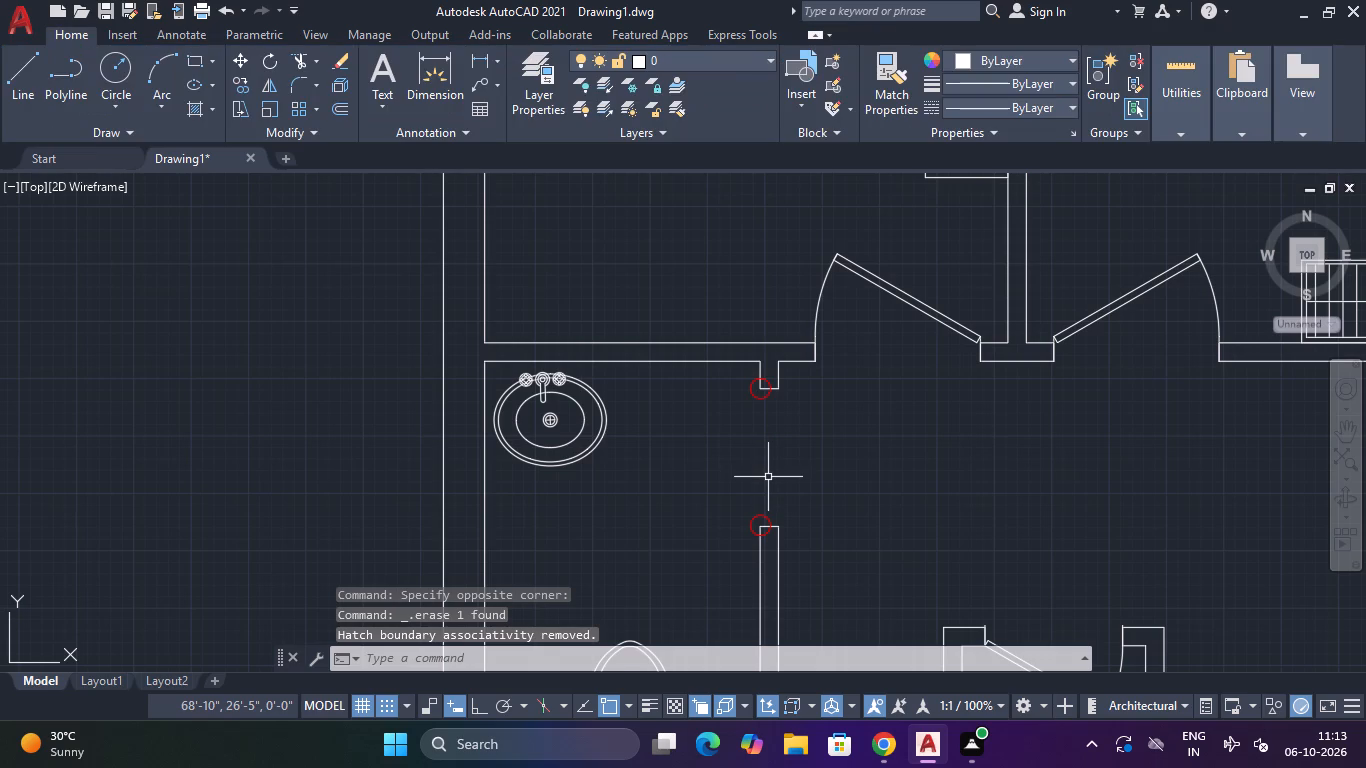
# Join the wall outlines and the two end lines at the west bathroom's door opening into one polyline.
pyautogui.scroll(-2, 768, 477)
pyautogui.scroll(10, 764, 480)
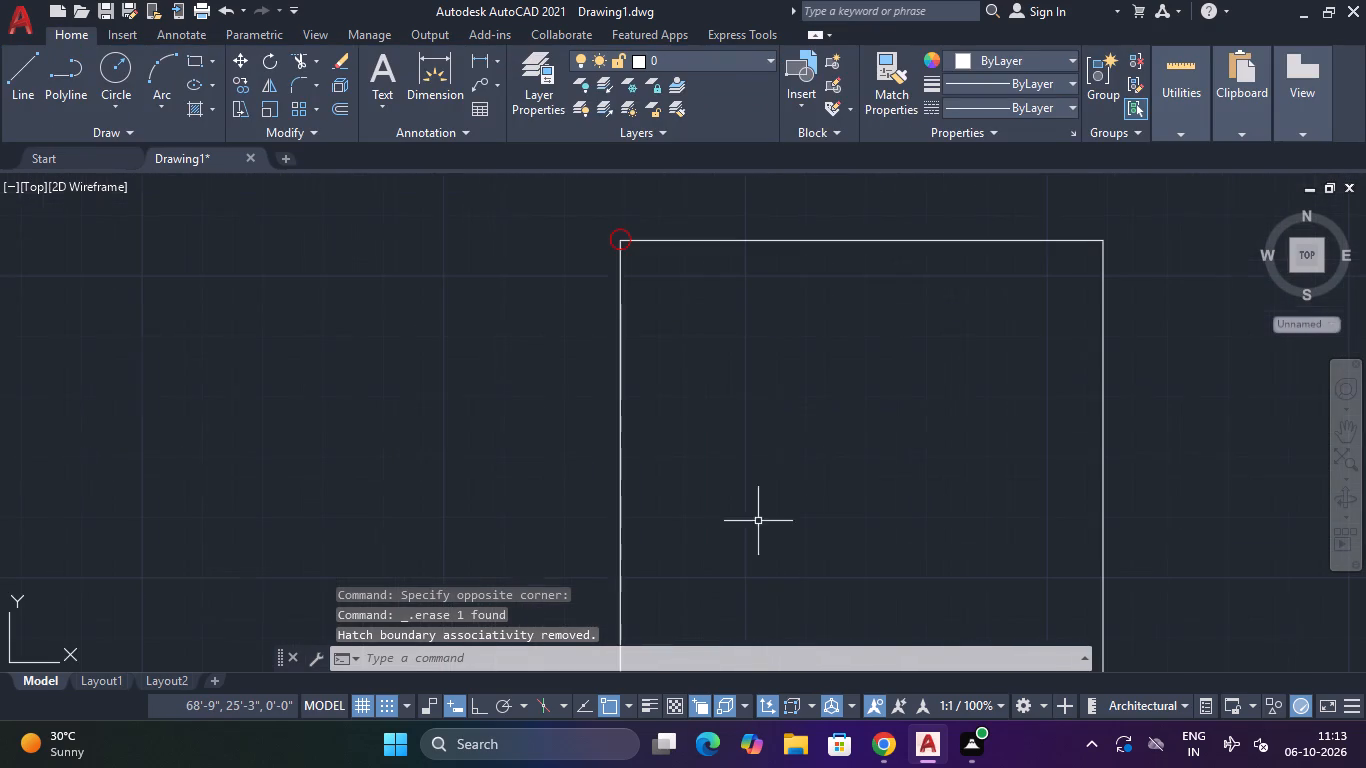
pyautogui.moveTo(745, 428); pyautogui.dragTo(719, 549, button='middle')
pyautogui.scroll(-9, 695, 451)
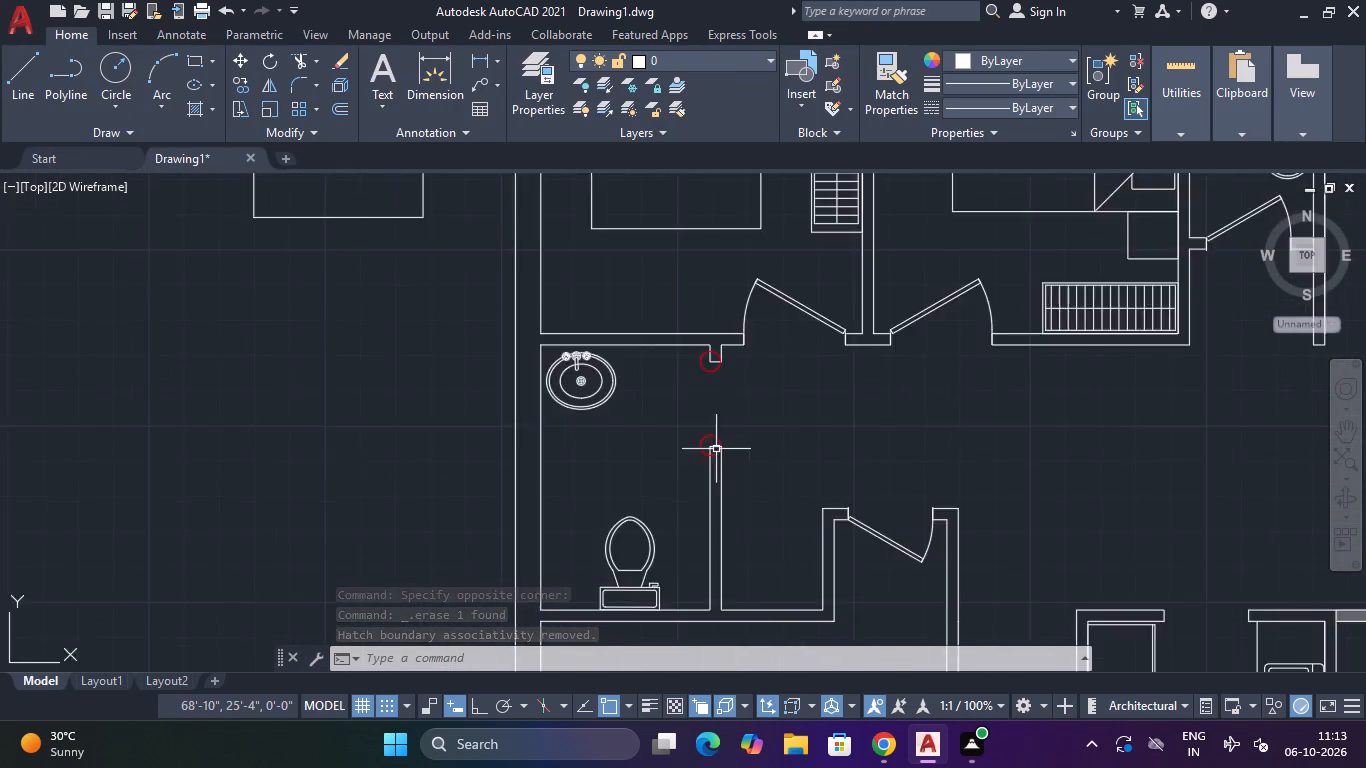
pyautogui.scroll(-2, 716, 449)
pyautogui.scroll(3, 708, 441)
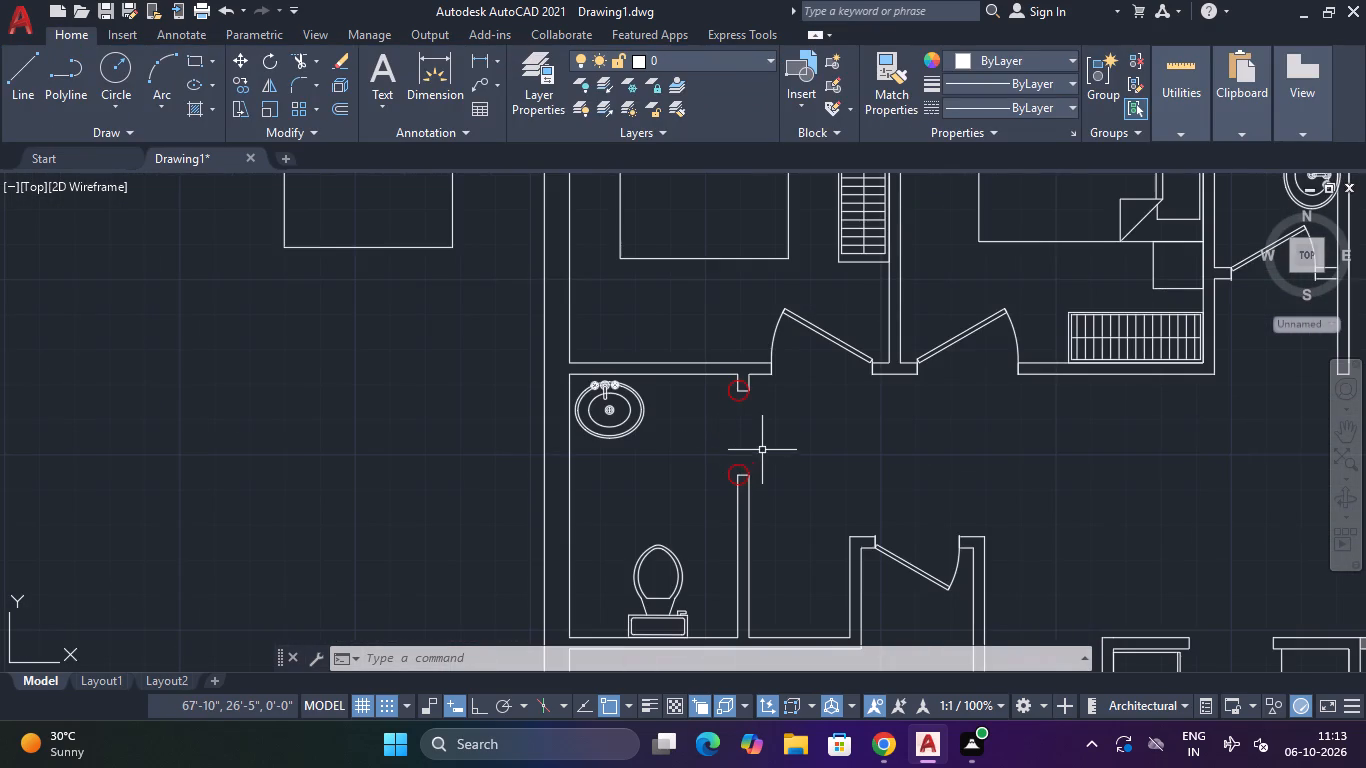
pyautogui.moveTo(764, 448); pyautogui.dragTo(760, 459)
pyautogui.click(715, 523)
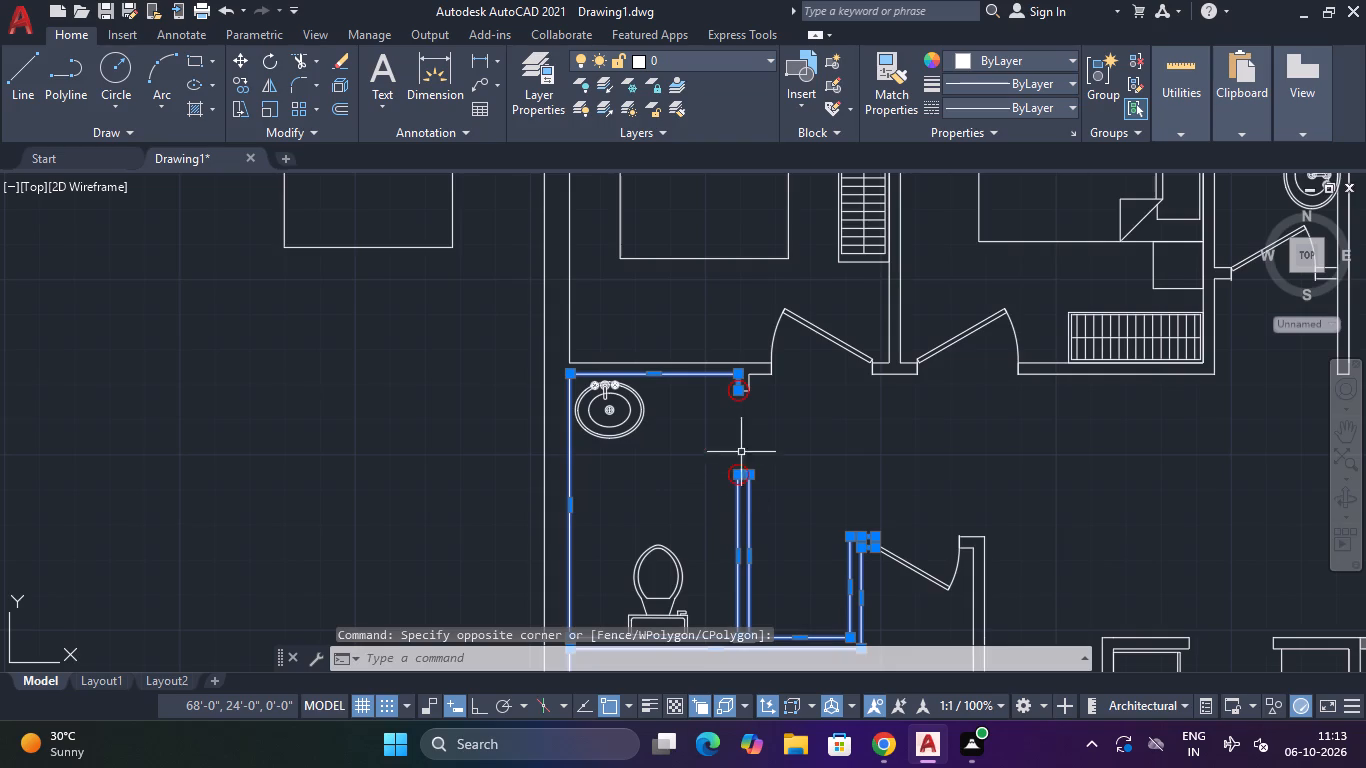
pyautogui.scroll(3, 766, 398)
pyautogui.moveTo(726, 332); pyautogui.dragTo(712, 332)
pyautogui.click(662, 343)
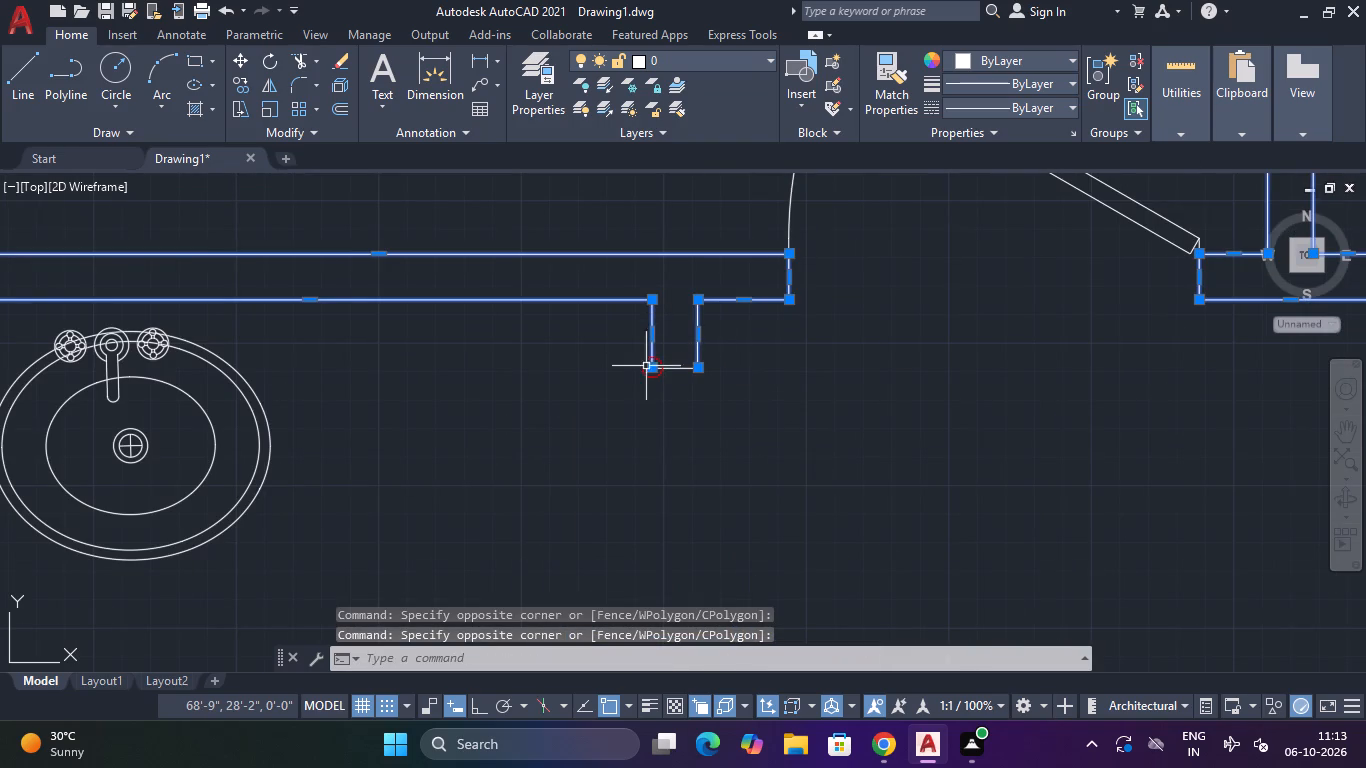
pyautogui.scroll(2, 664, 347)
pyautogui.click(675, 355)
pyautogui.click(653, 469)
pyautogui.scroll(-3, 653, 470)
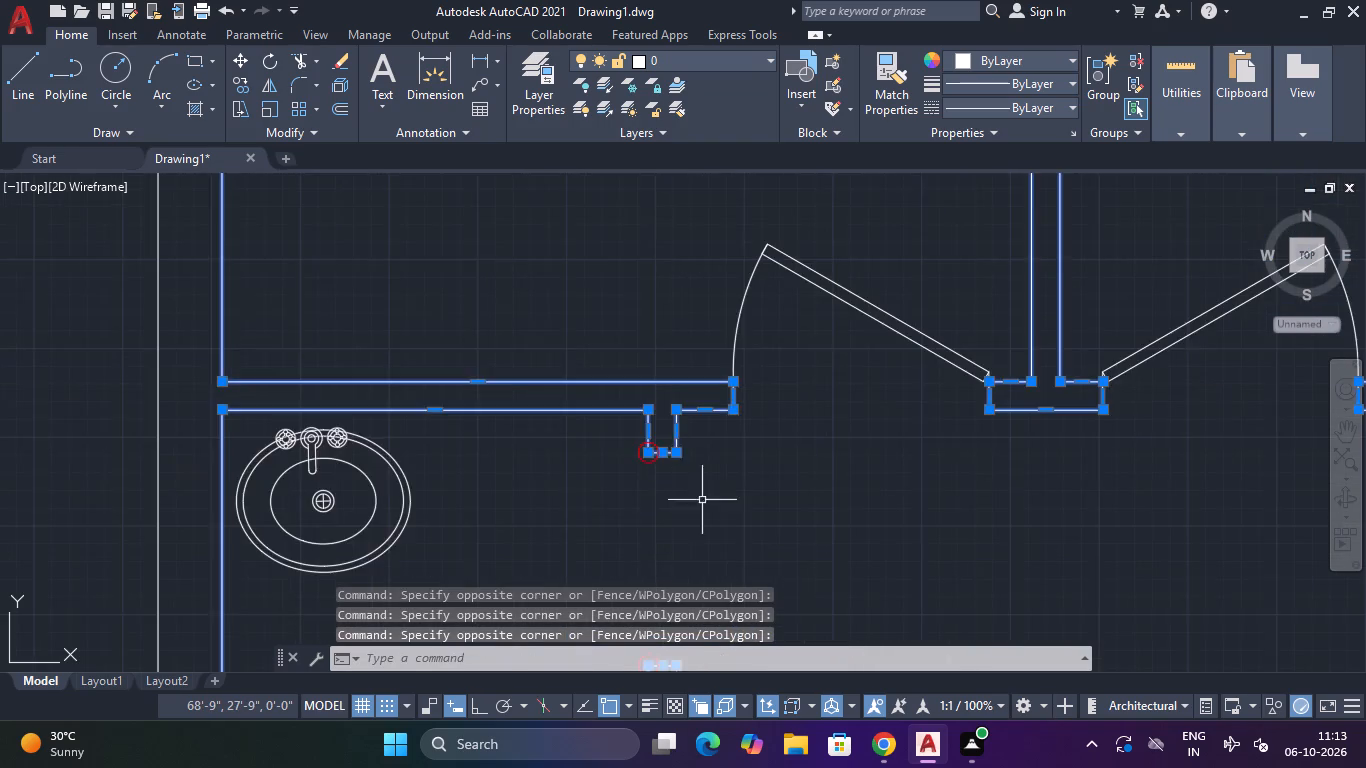
pyautogui.scroll(-2, 719, 534)
pyautogui.moveTo(722, 537); pyautogui.dragTo(754, 466, button='middle')
pyautogui.scroll(4, 673, 530)
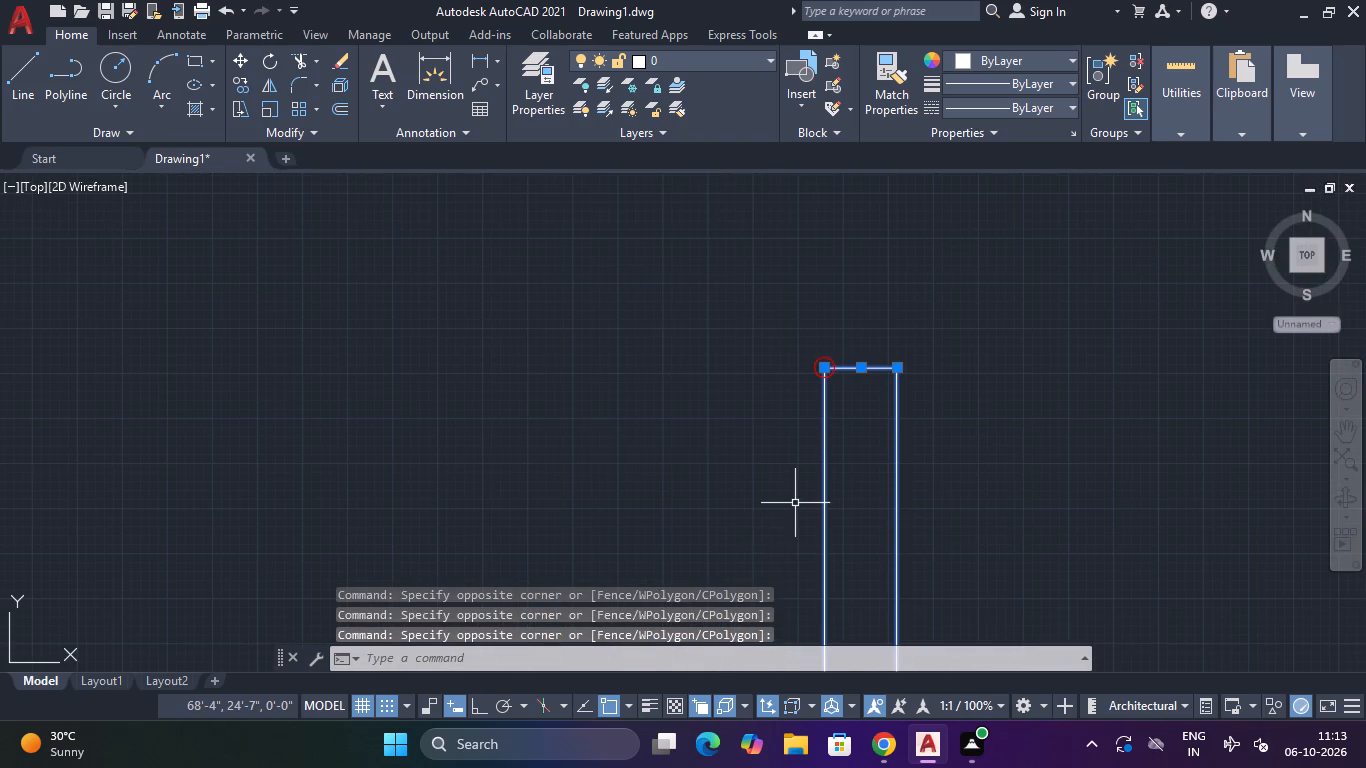
pyautogui.press('j')
pyautogui.press('space')
pyautogui.scroll(-3, 670, 440)
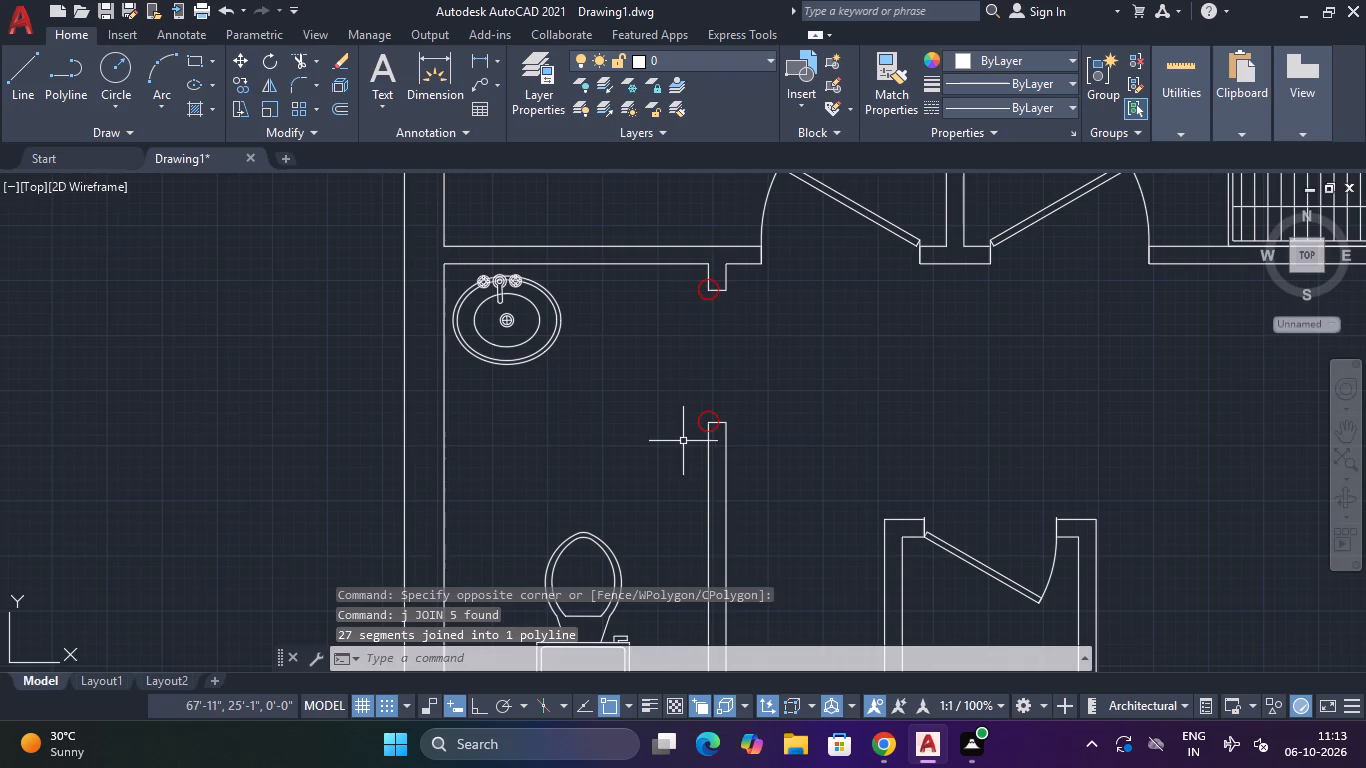
pyautogui.moveTo(683, 441); pyautogui.dragTo(666, 435, button='middle')
pyautogui.scroll(-2, 663, 414)
pyautogui.moveTo(723, 407); pyautogui.dragTo(603, 405, button='middle')
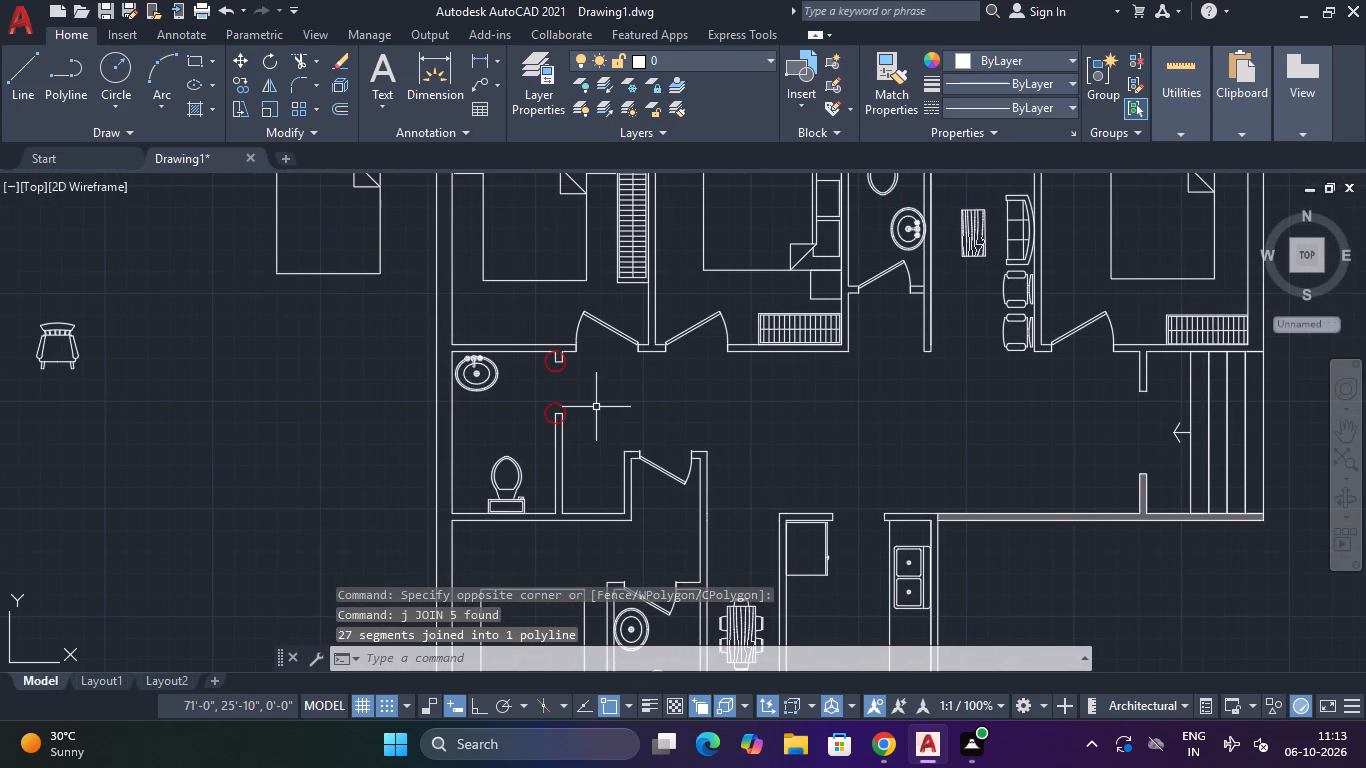
# Copy the east bedroom's door into the open hall area above the kitchen.
pyautogui.press('Escape')
pyautogui.press('Escape')
pyautogui.moveTo(840, 449); pyautogui.dragTo(584, 450, button='middle')
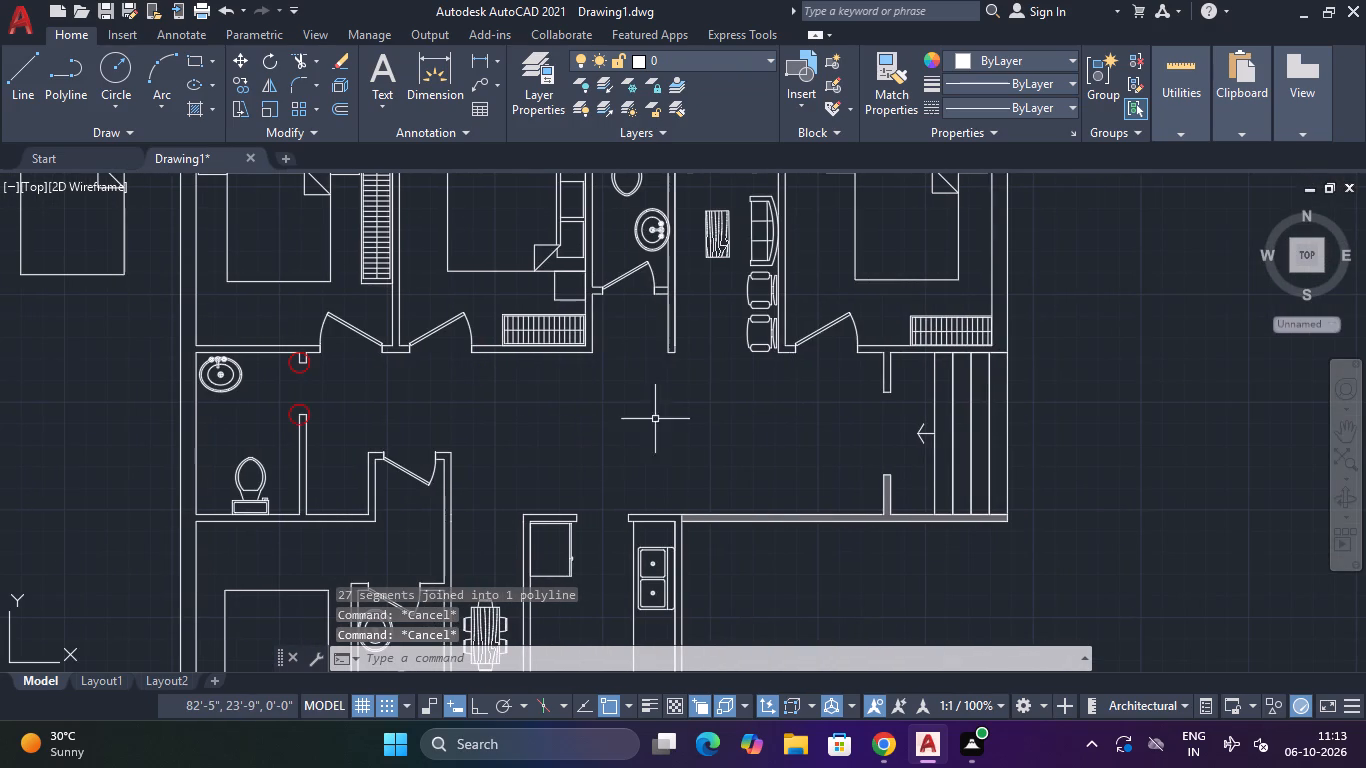
pyautogui.moveTo(863, 311); pyautogui.dragTo(853, 315)
pyautogui.click(812, 341)
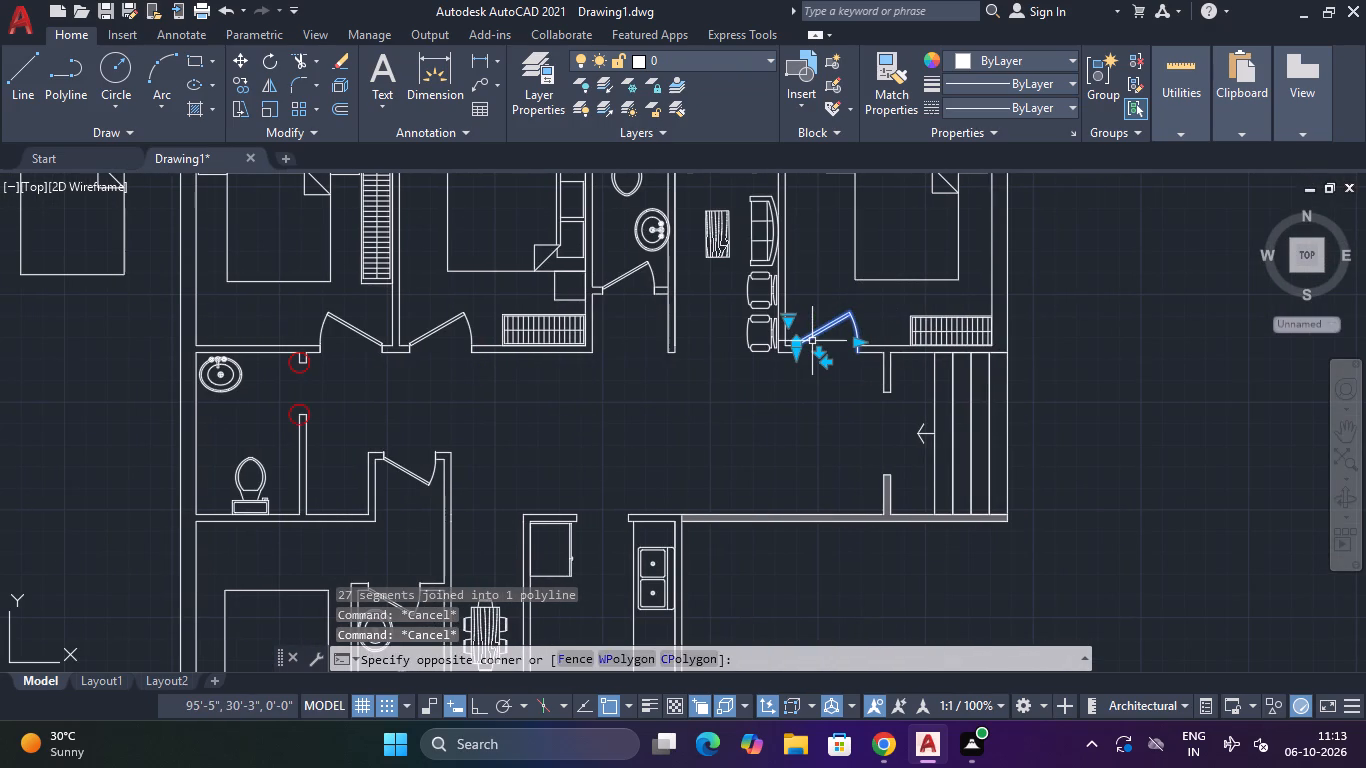
pyautogui.write('co')
pyautogui.press('space')
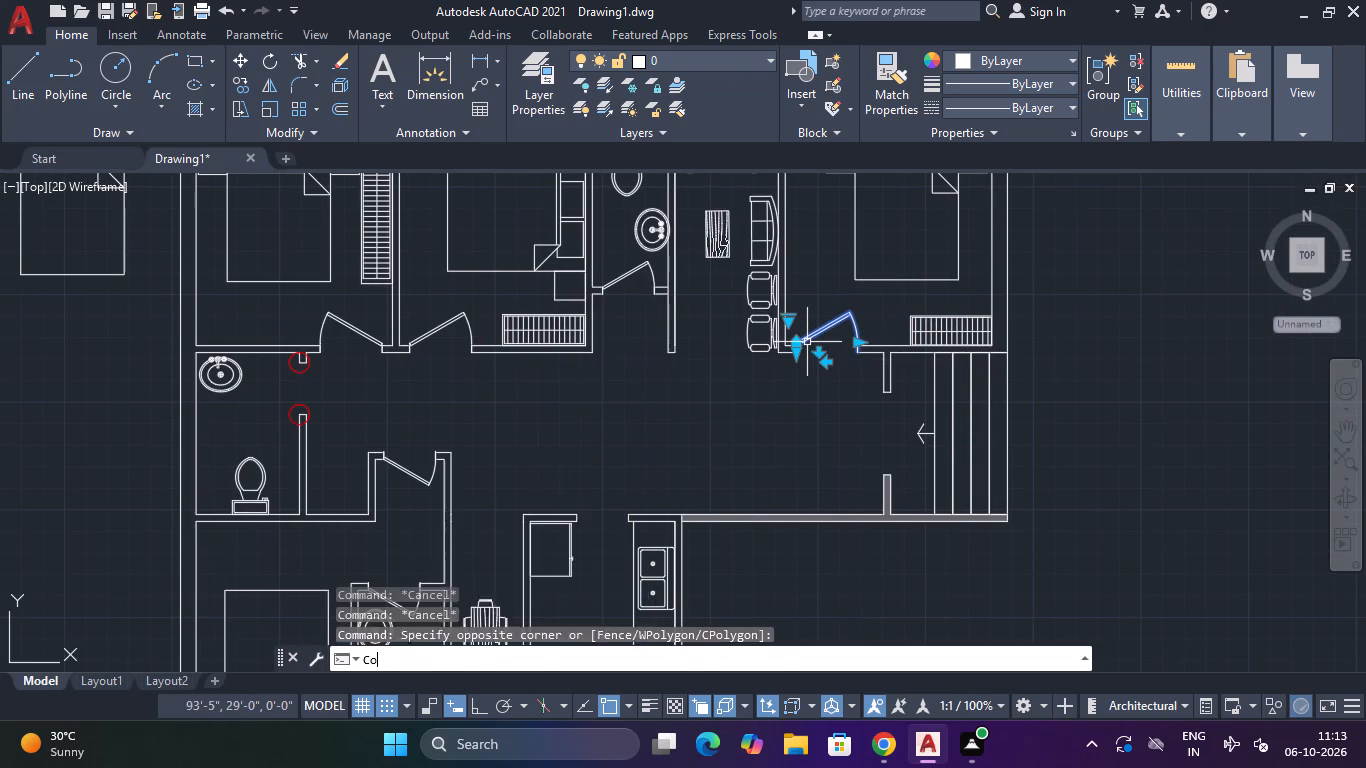
pyautogui.click(801, 349)
pyautogui.click(687, 447)
pyautogui.press('Escape')
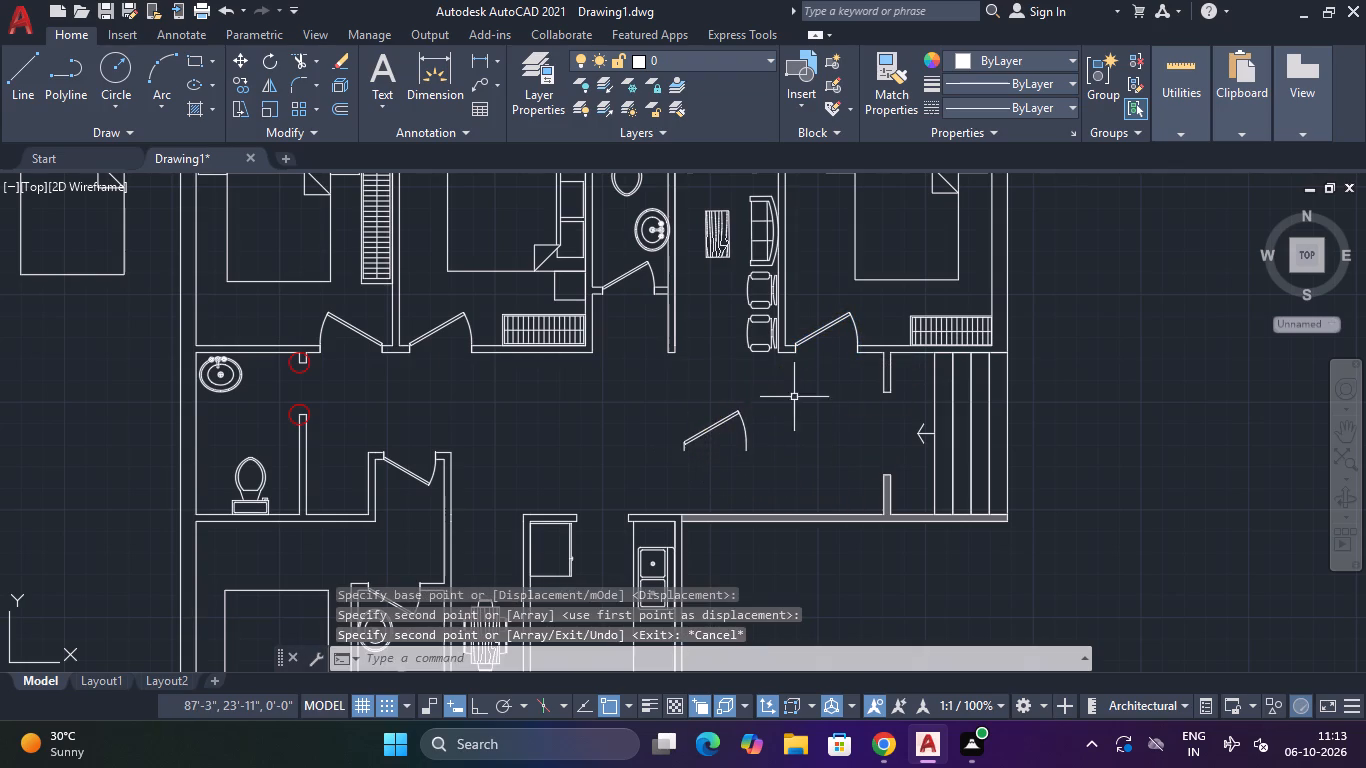
# Rotate the copied door 90° clockwise about its leaf's outer end, with Ortho on.
pyautogui.moveTo(794, 397); pyautogui.dragTo(764, 402)
pyautogui.click(643, 447)
pyautogui.write('ro')
pyautogui.press('space')
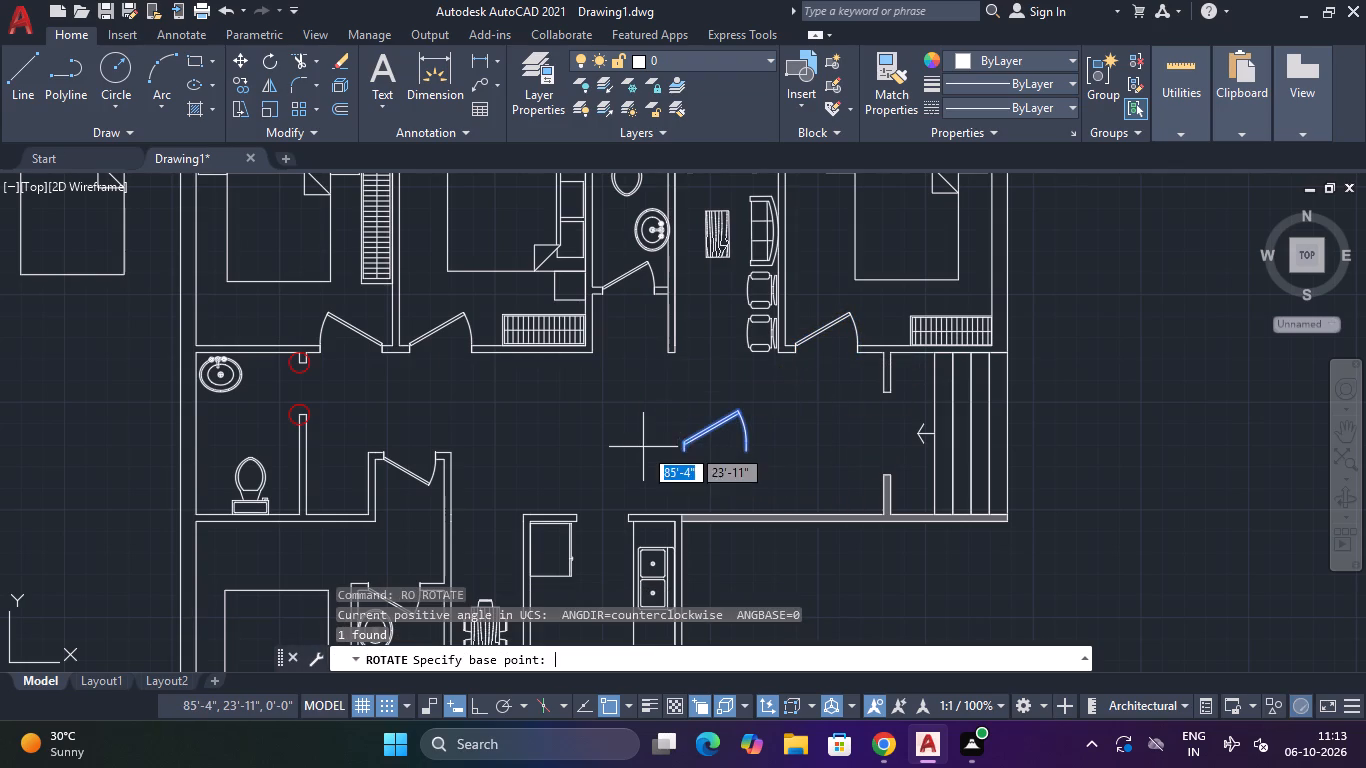
pyautogui.click(740, 408)
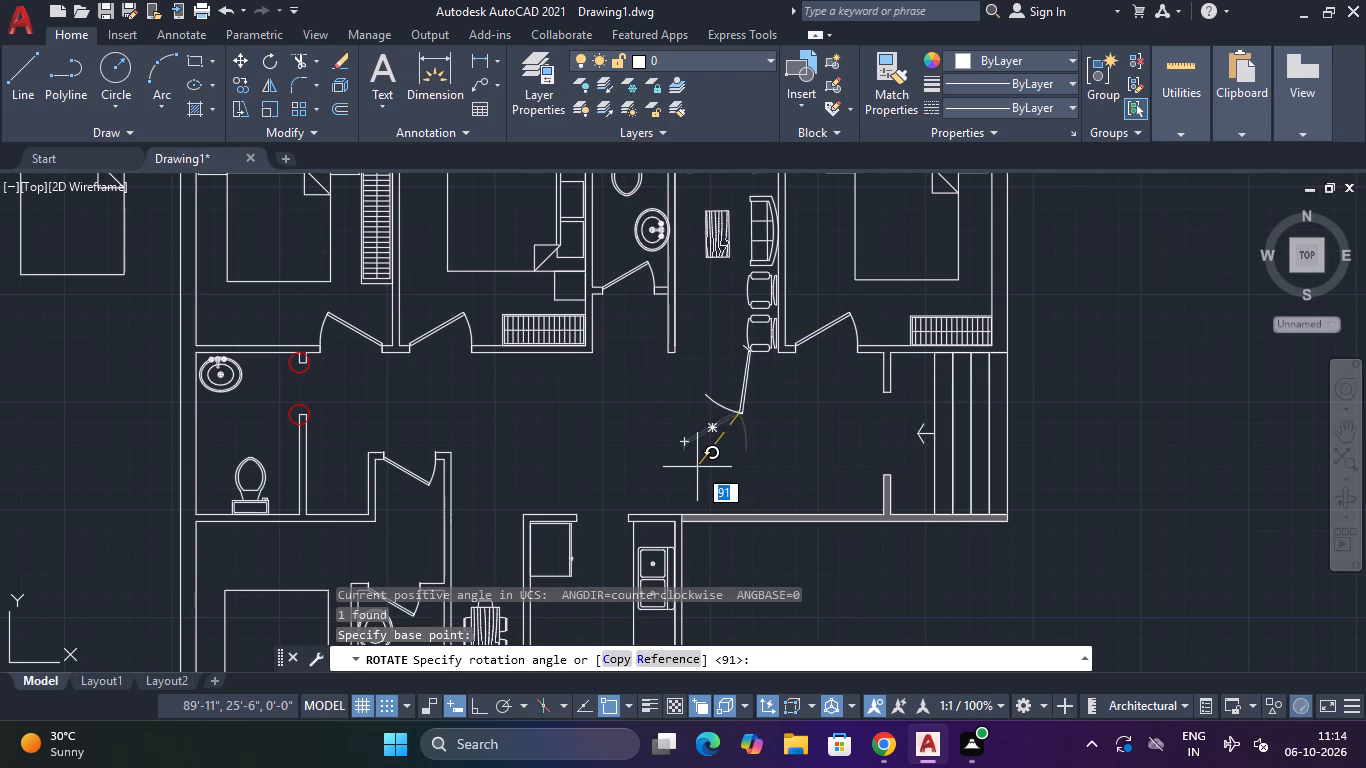
pyautogui.press('F8')
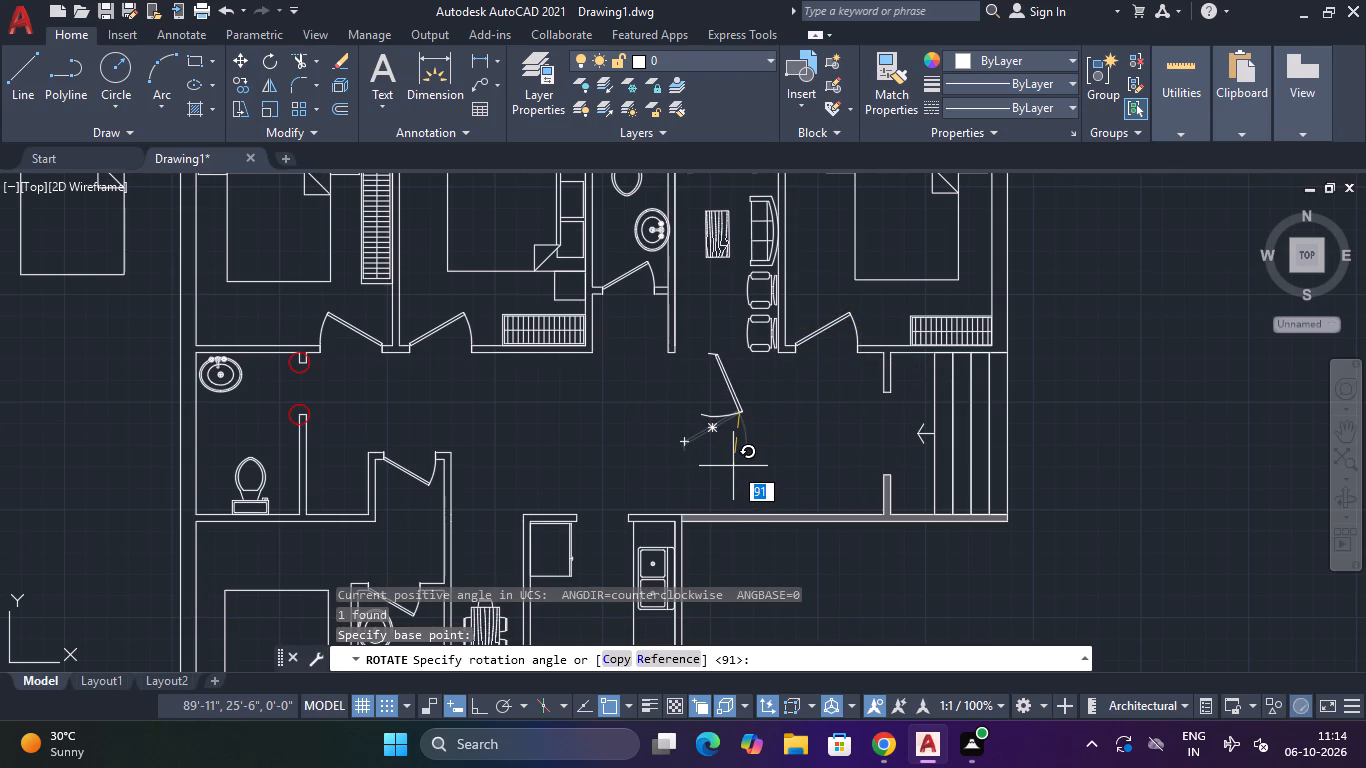
pyautogui.click(733, 466)
pyautogui.press('Escape')
# Move the rotated door into the west bathroom's doorway, placing its hinge corner on the north wall stub's marked corner.
pyautogui.moveTo(772, 403); pyautogui.dragTo(747, 410)
pyautogui.click(712, 424)
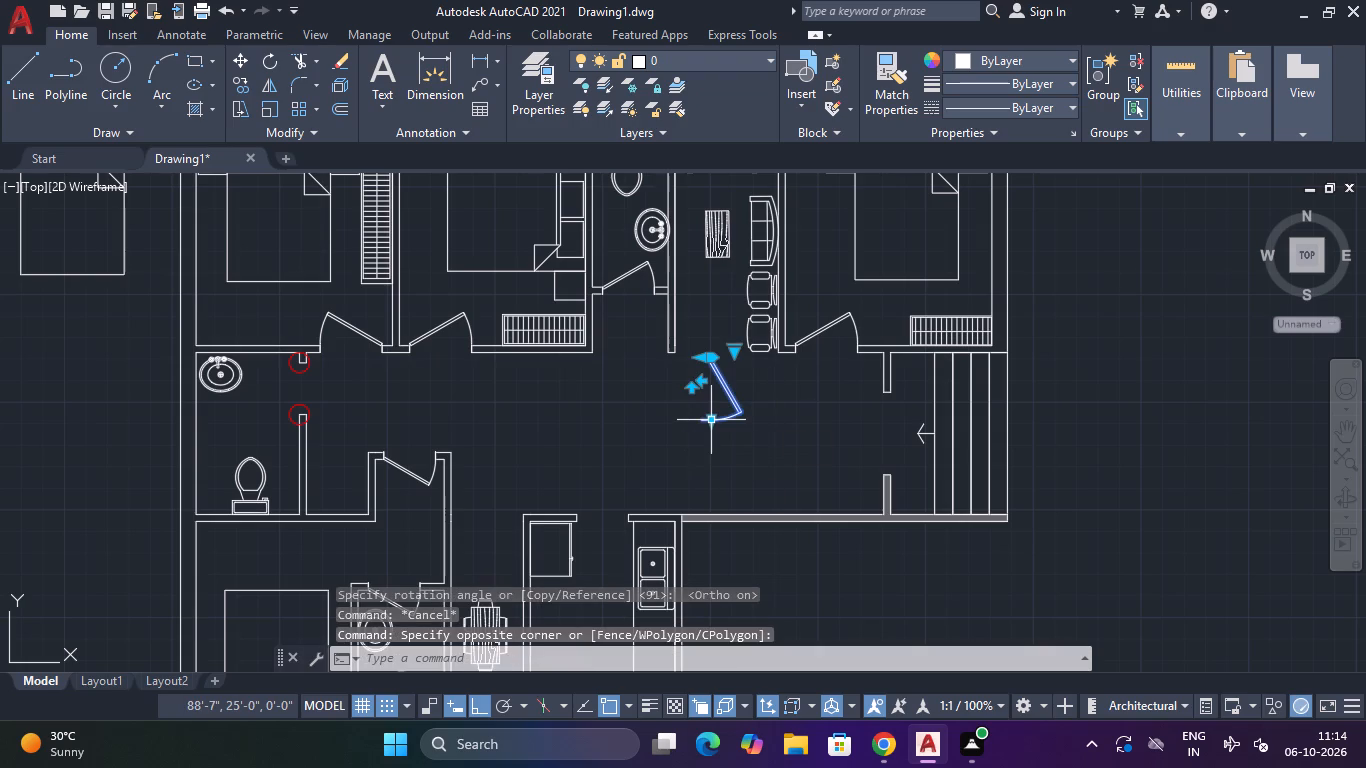
pyautogui.write('m')
pyautogui.press('space')
pyautogui.scroll(2, 701, 360)
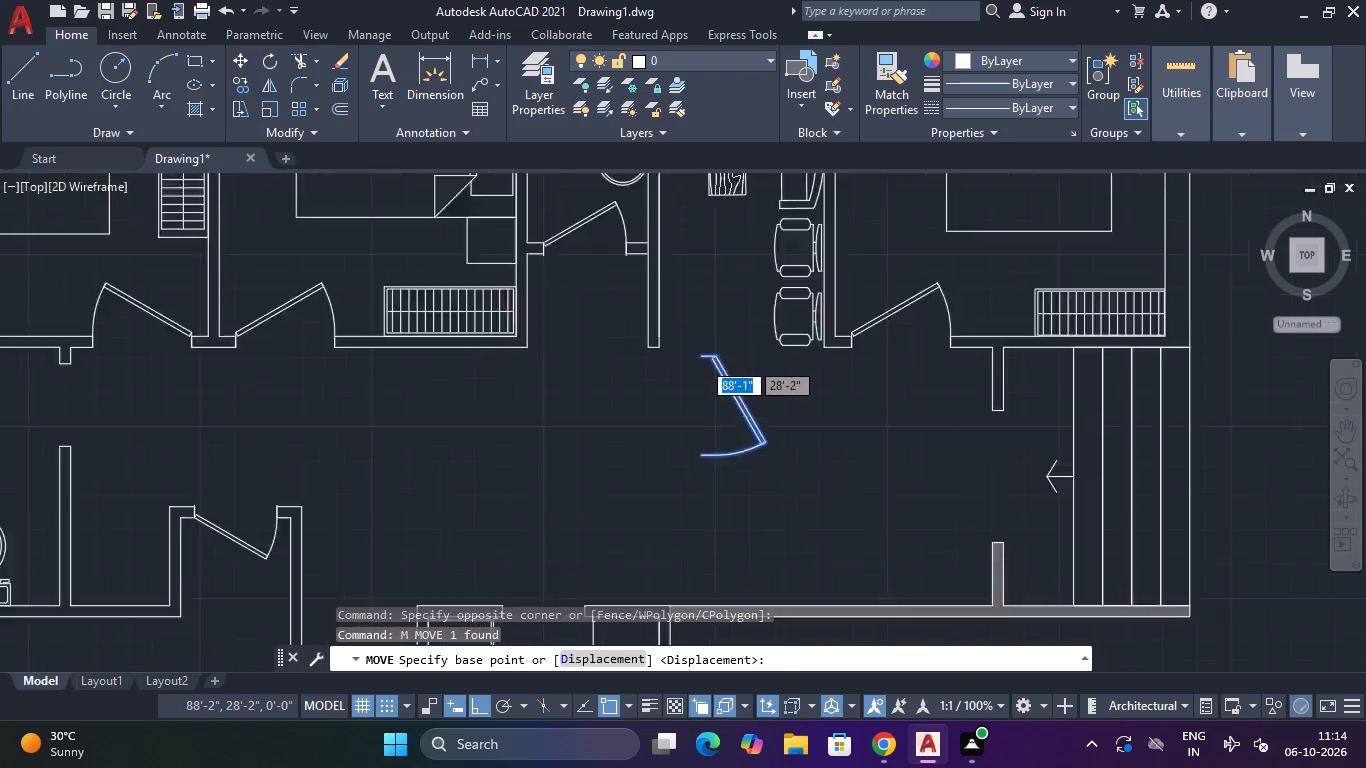
pyautogui.scroll(1, 701, 360)
pyautogui.click(698, 348)
pyautogui.moveTo(549, 401); pyautogui.dragTo(646, 388, button='middle')
pyautogui.scroll(-3, 655, 384)
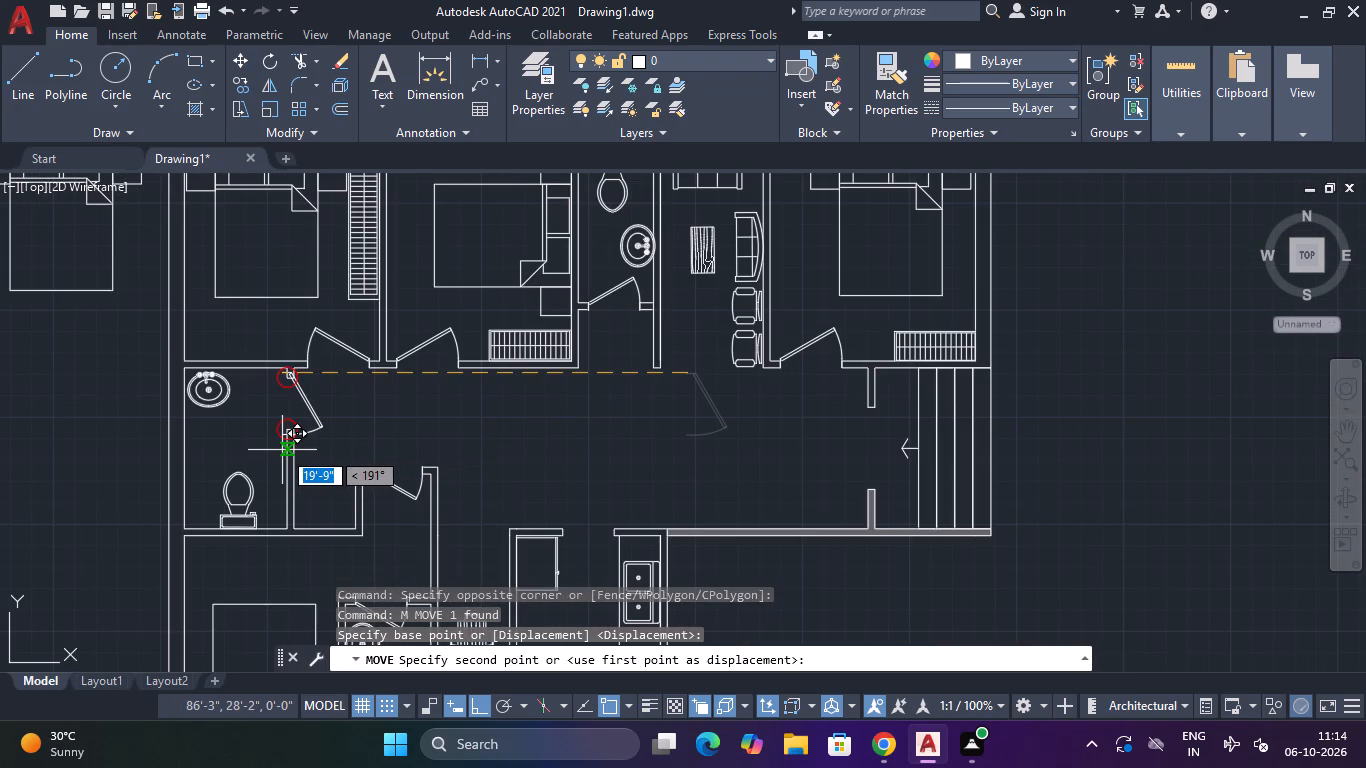
pyautogui.press('F8')
pyautogui.scroll(2, 310, 410)
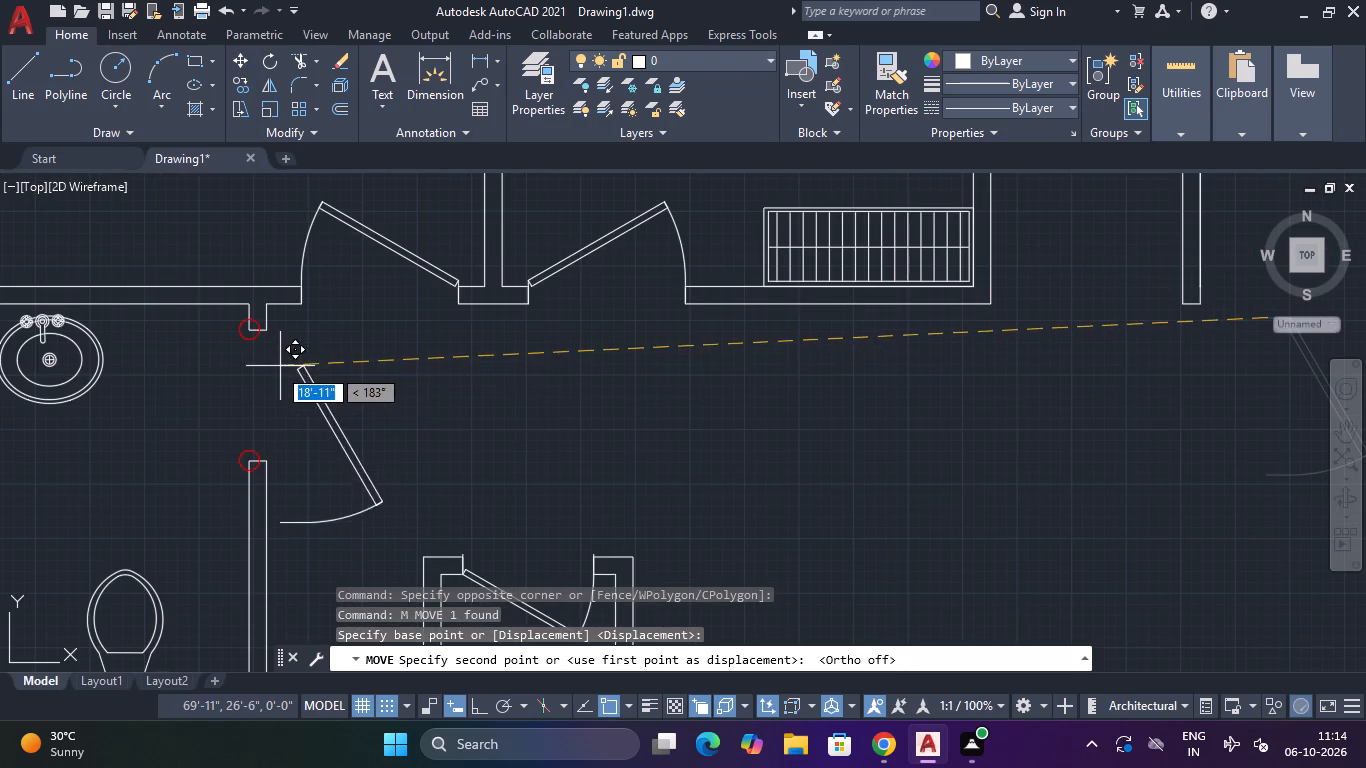
pyautogui.click(248, 331)
pyautogui.press('Escape')
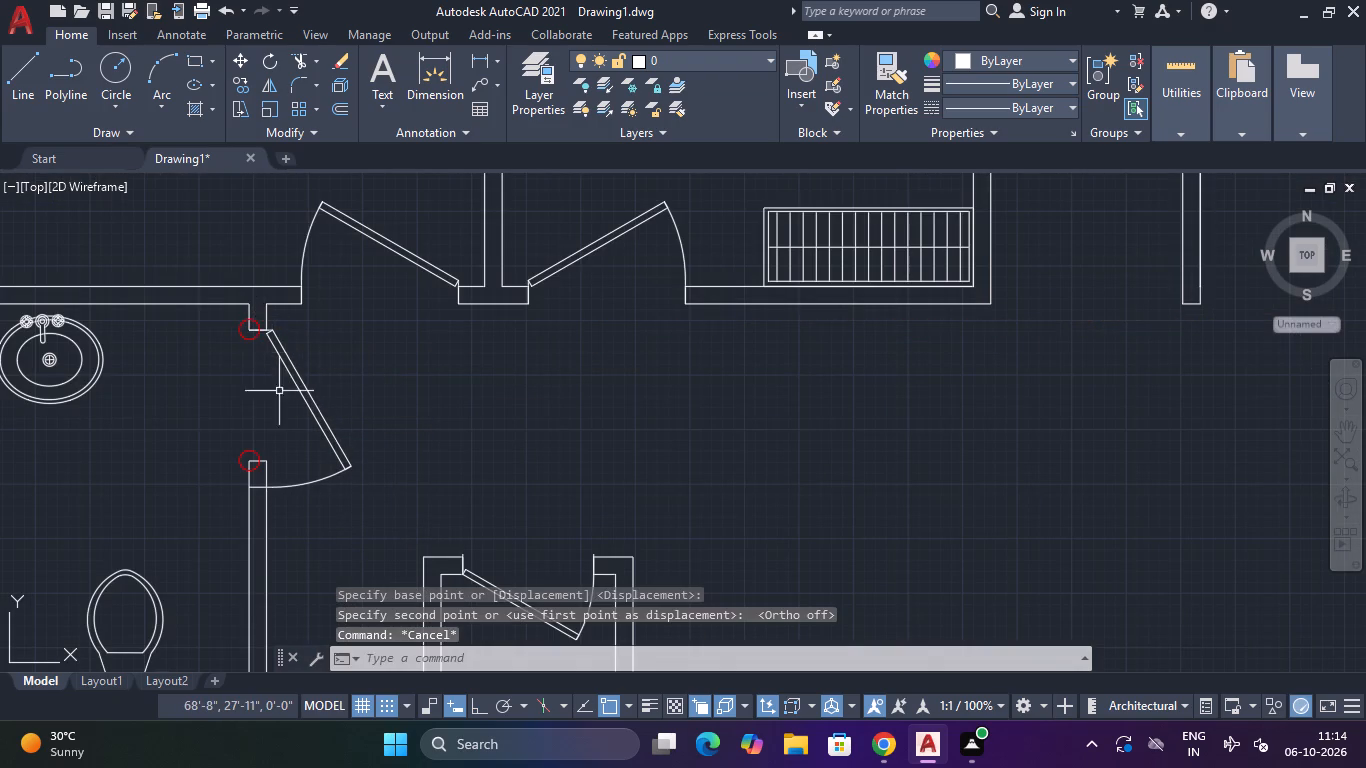
# Draw a line across the bathroom partition just below the end of the door's swing arc.
pyautogui.scroll(2, 261, 439)
pyautogui.moveTo(274, 477); pyautogui.dragTo(317, 417, button='middle')
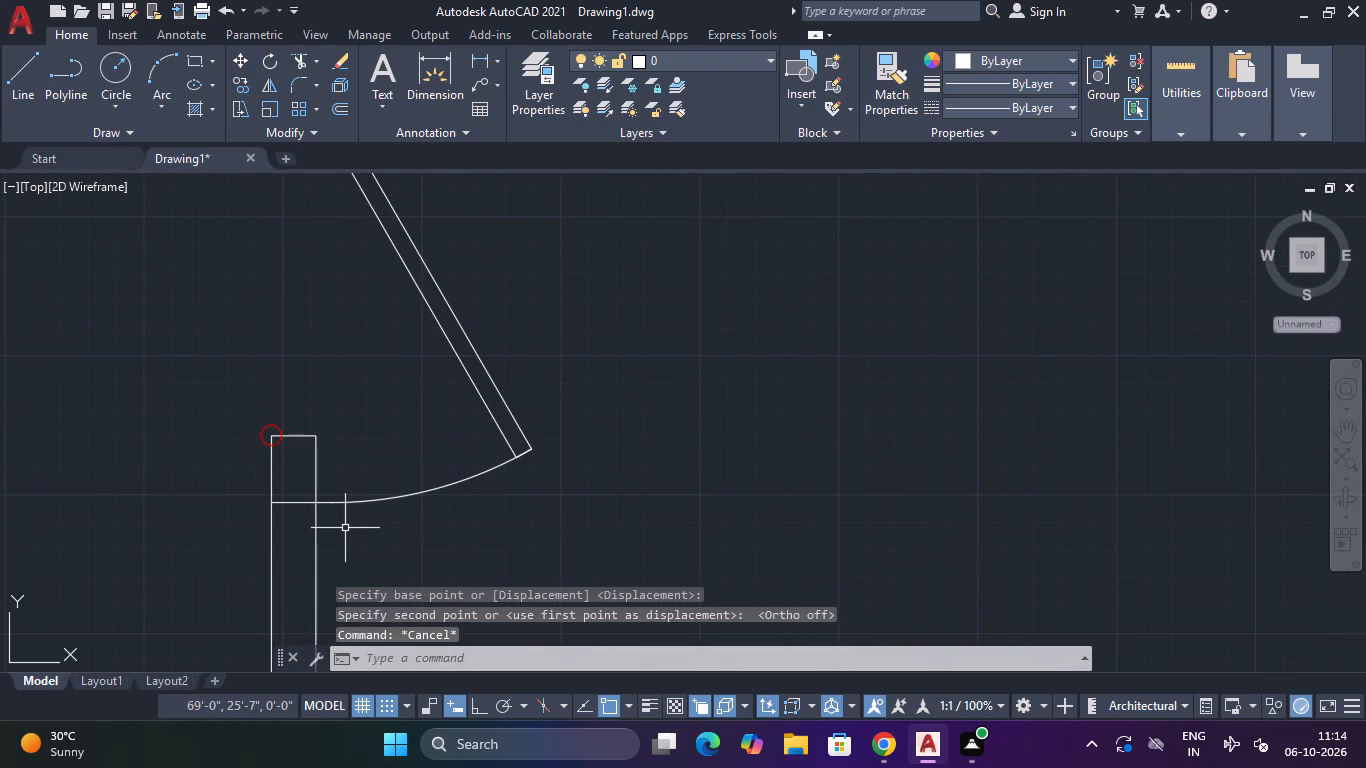
pyautogui.write('l')
pyautogui.press('space')
pyautogui.scroll(4, 309, 511)
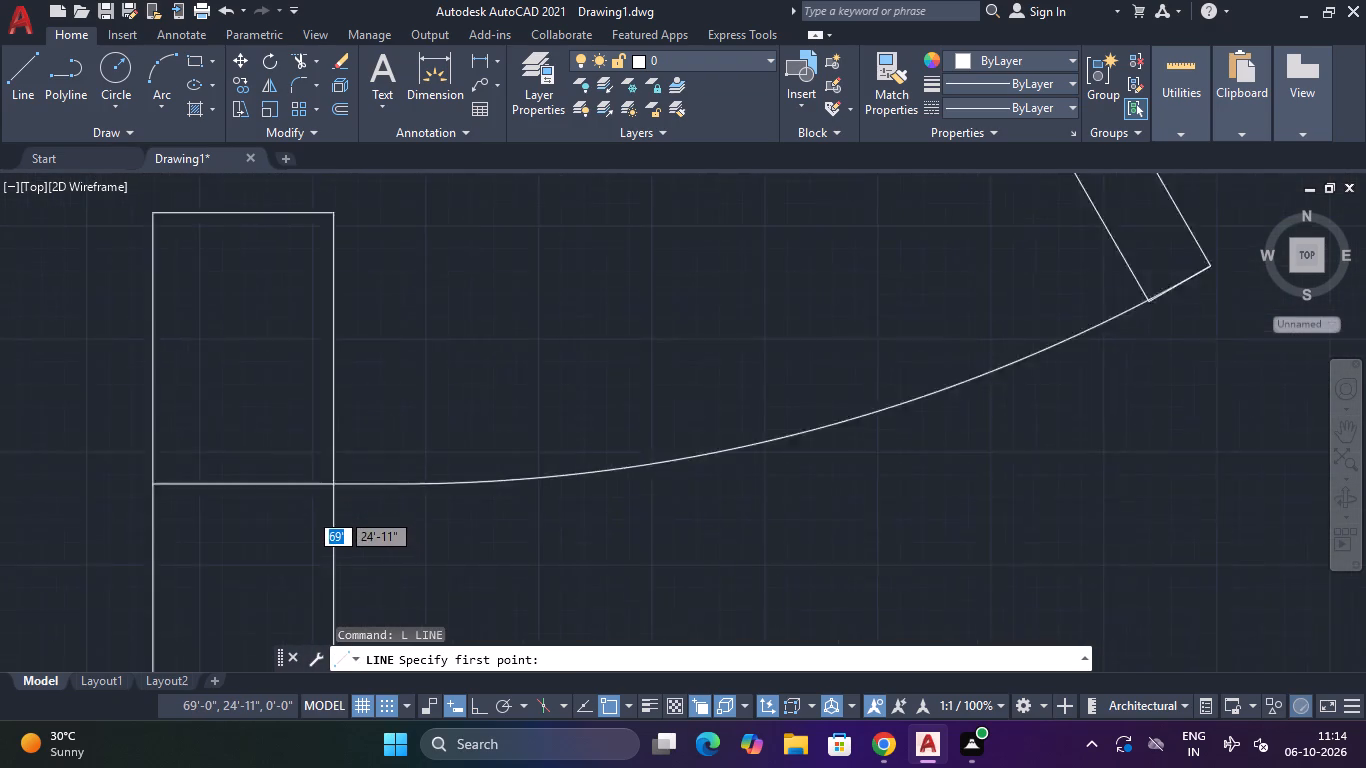
pyautogui.click(343, 492)
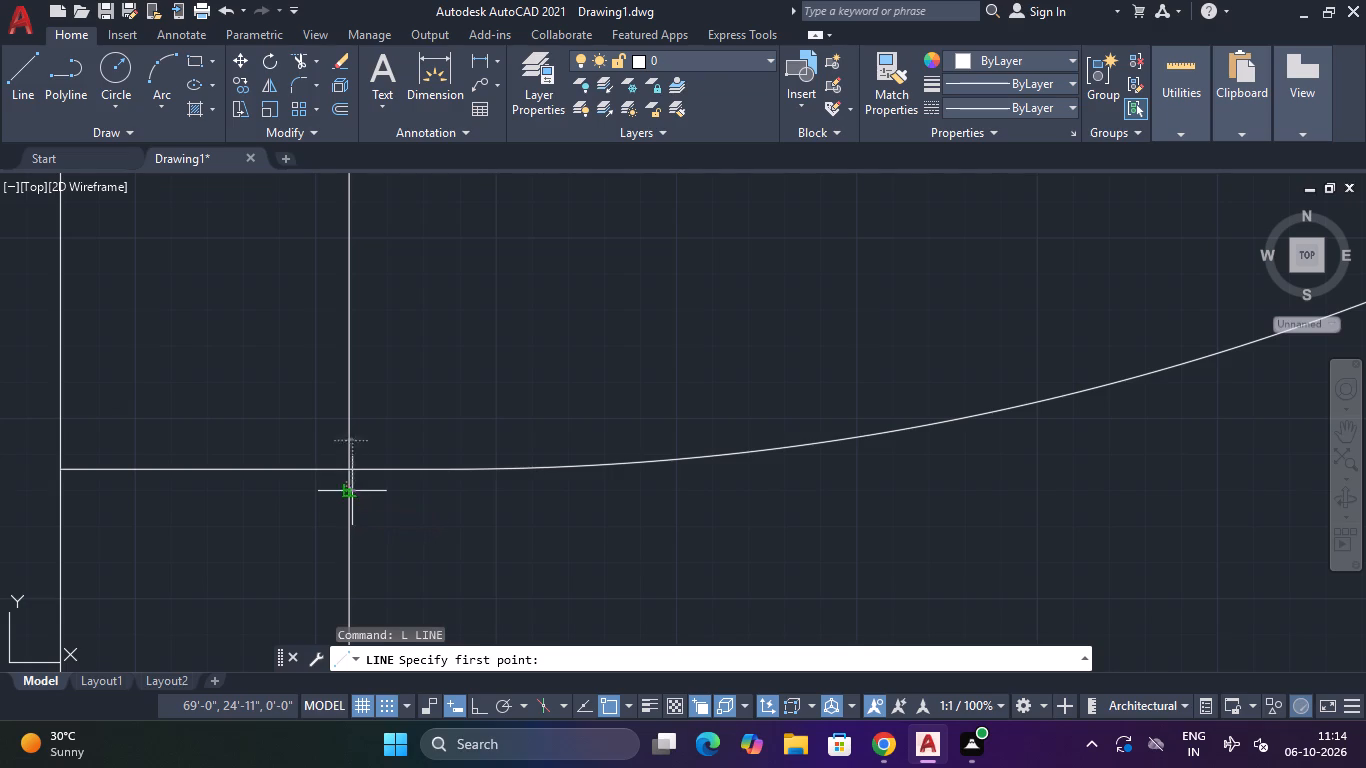
pyautogui.click(76, 499)
pyautogui.press('Escape')
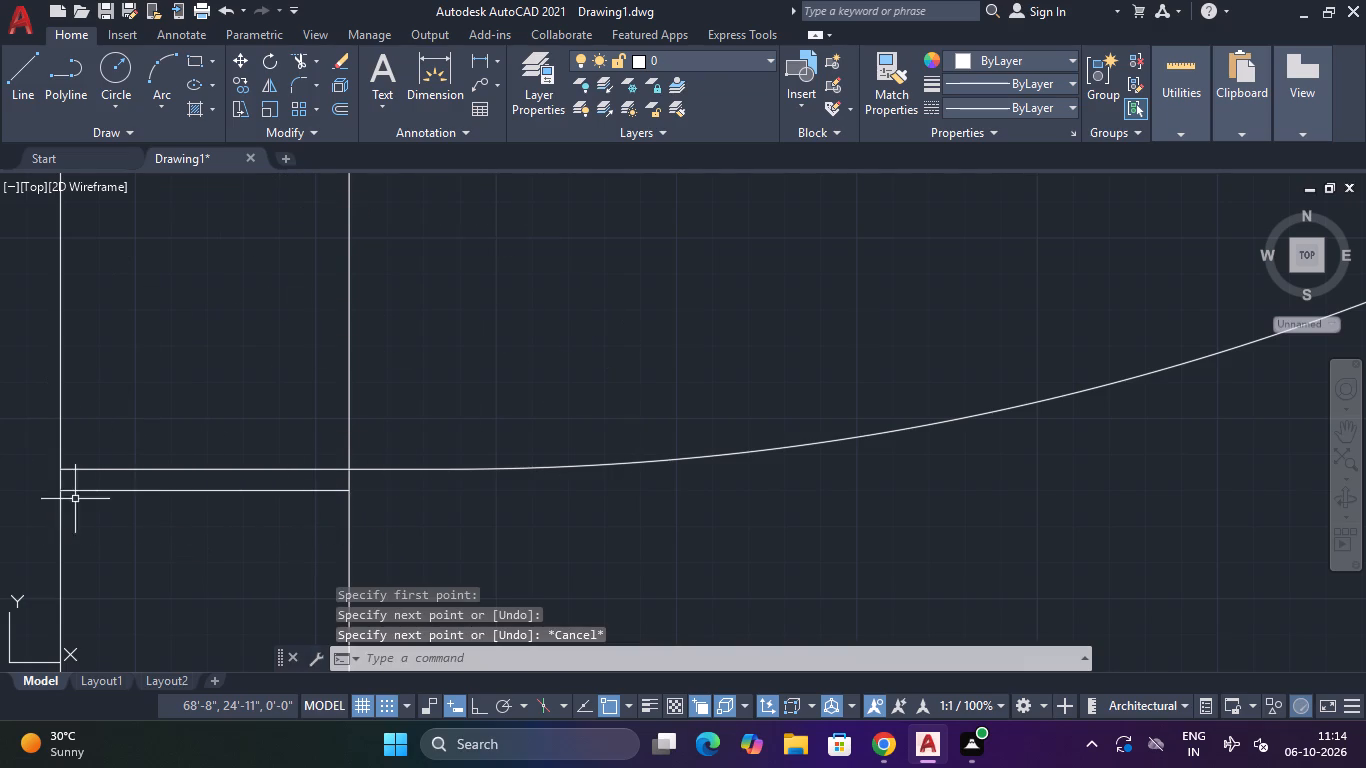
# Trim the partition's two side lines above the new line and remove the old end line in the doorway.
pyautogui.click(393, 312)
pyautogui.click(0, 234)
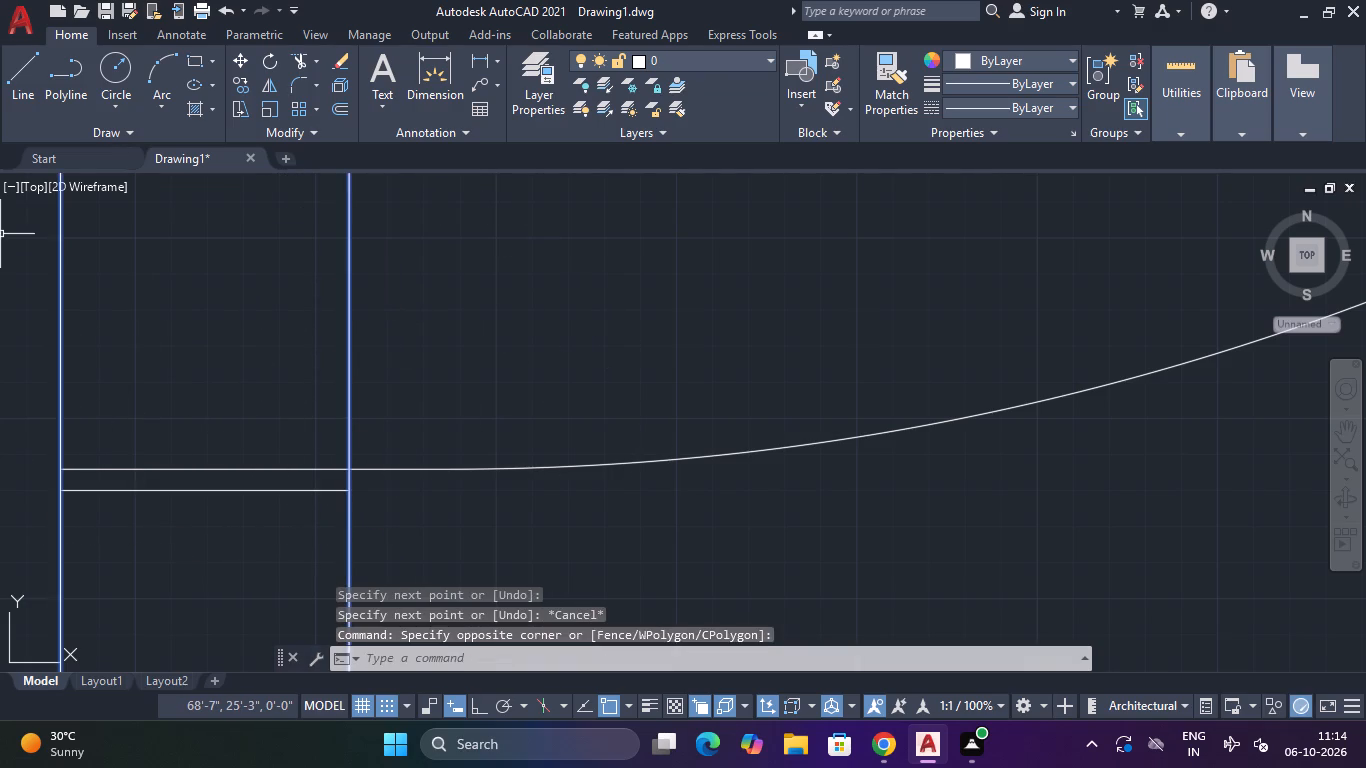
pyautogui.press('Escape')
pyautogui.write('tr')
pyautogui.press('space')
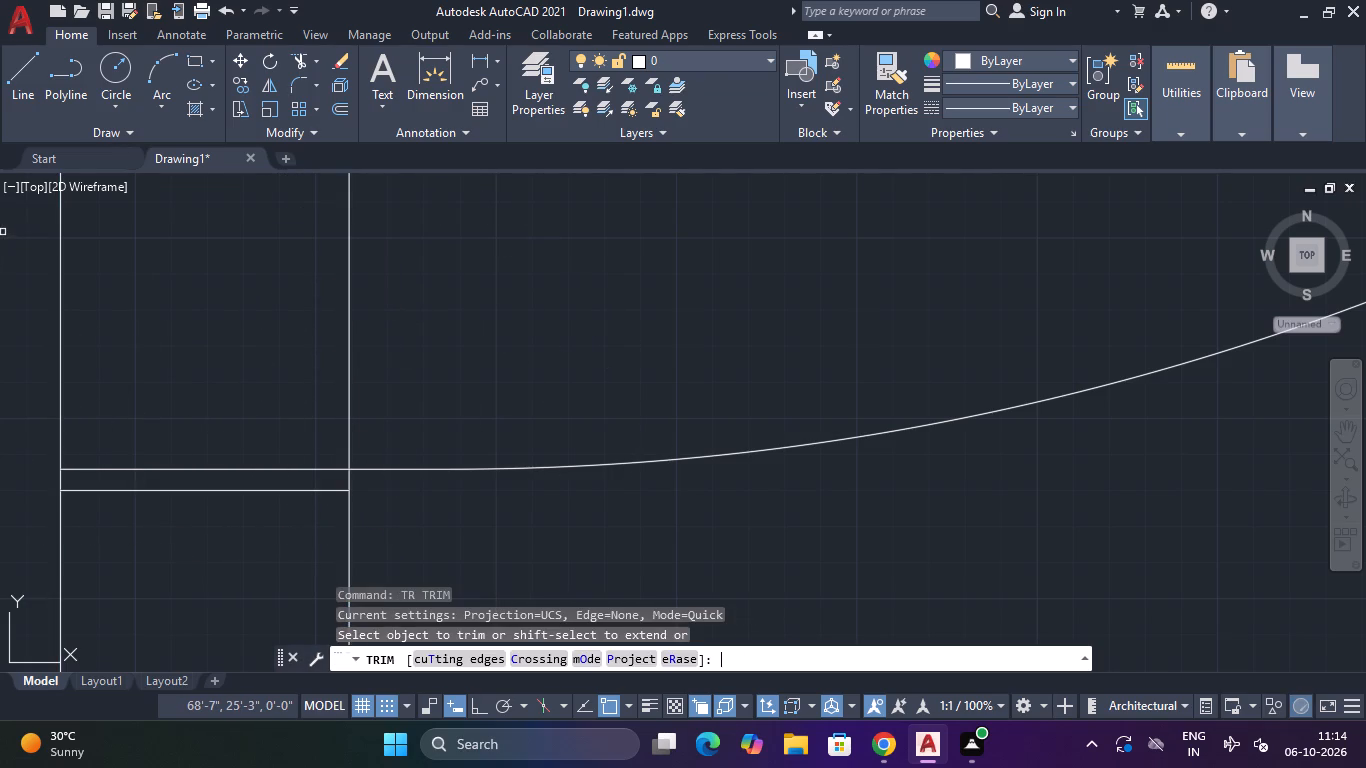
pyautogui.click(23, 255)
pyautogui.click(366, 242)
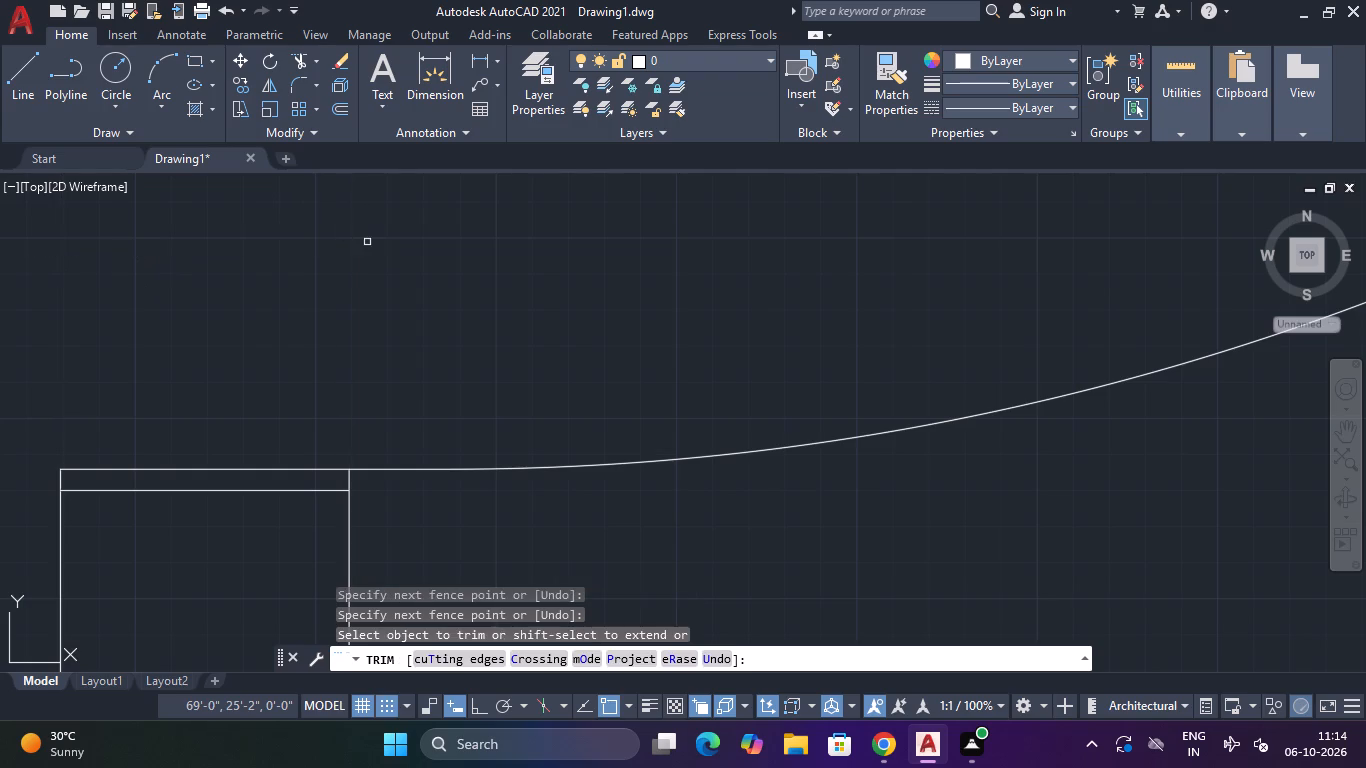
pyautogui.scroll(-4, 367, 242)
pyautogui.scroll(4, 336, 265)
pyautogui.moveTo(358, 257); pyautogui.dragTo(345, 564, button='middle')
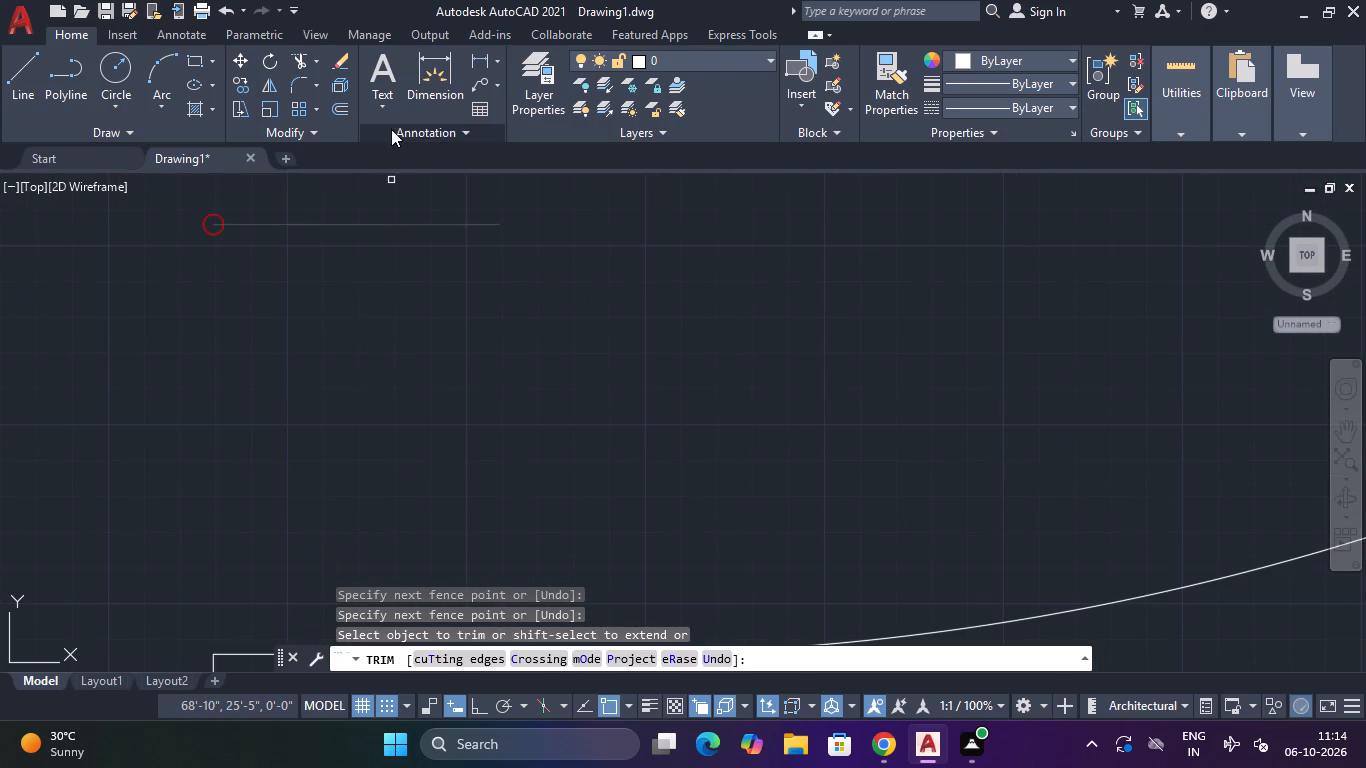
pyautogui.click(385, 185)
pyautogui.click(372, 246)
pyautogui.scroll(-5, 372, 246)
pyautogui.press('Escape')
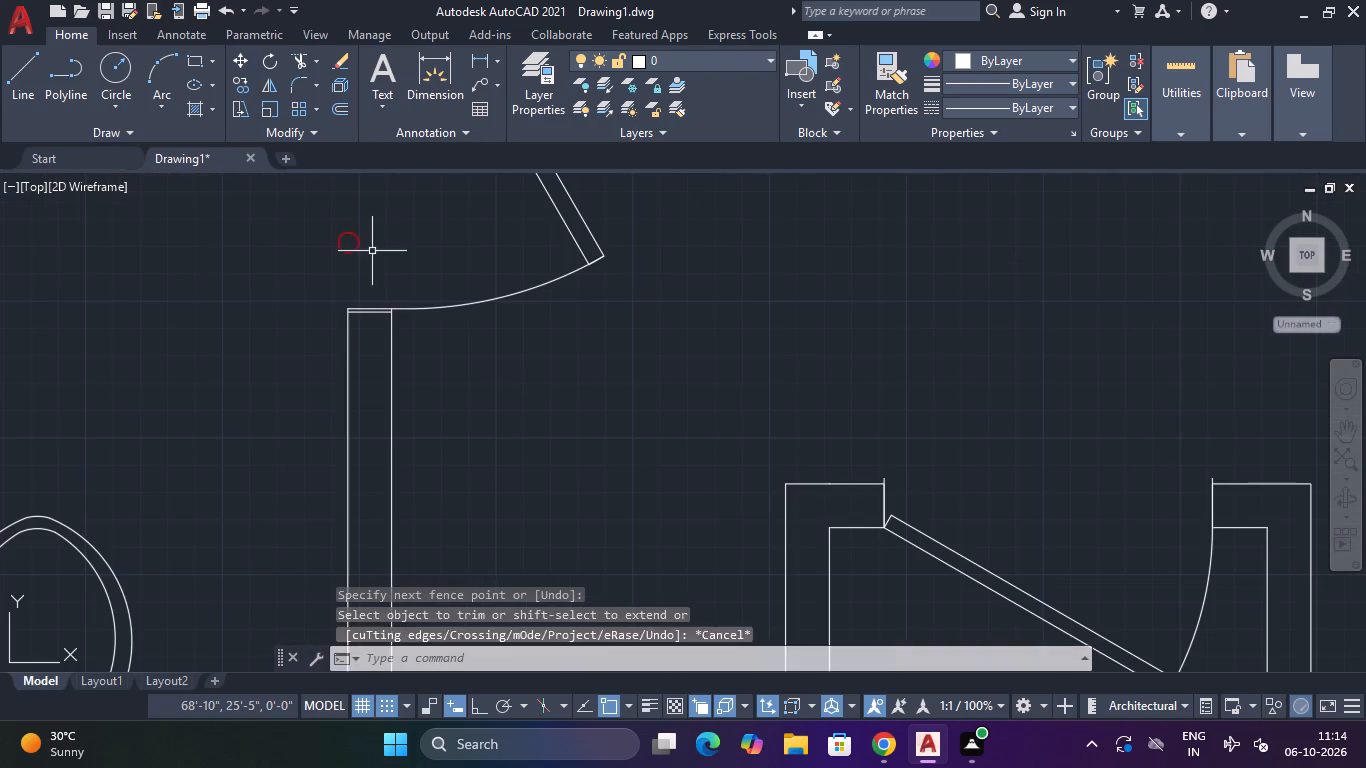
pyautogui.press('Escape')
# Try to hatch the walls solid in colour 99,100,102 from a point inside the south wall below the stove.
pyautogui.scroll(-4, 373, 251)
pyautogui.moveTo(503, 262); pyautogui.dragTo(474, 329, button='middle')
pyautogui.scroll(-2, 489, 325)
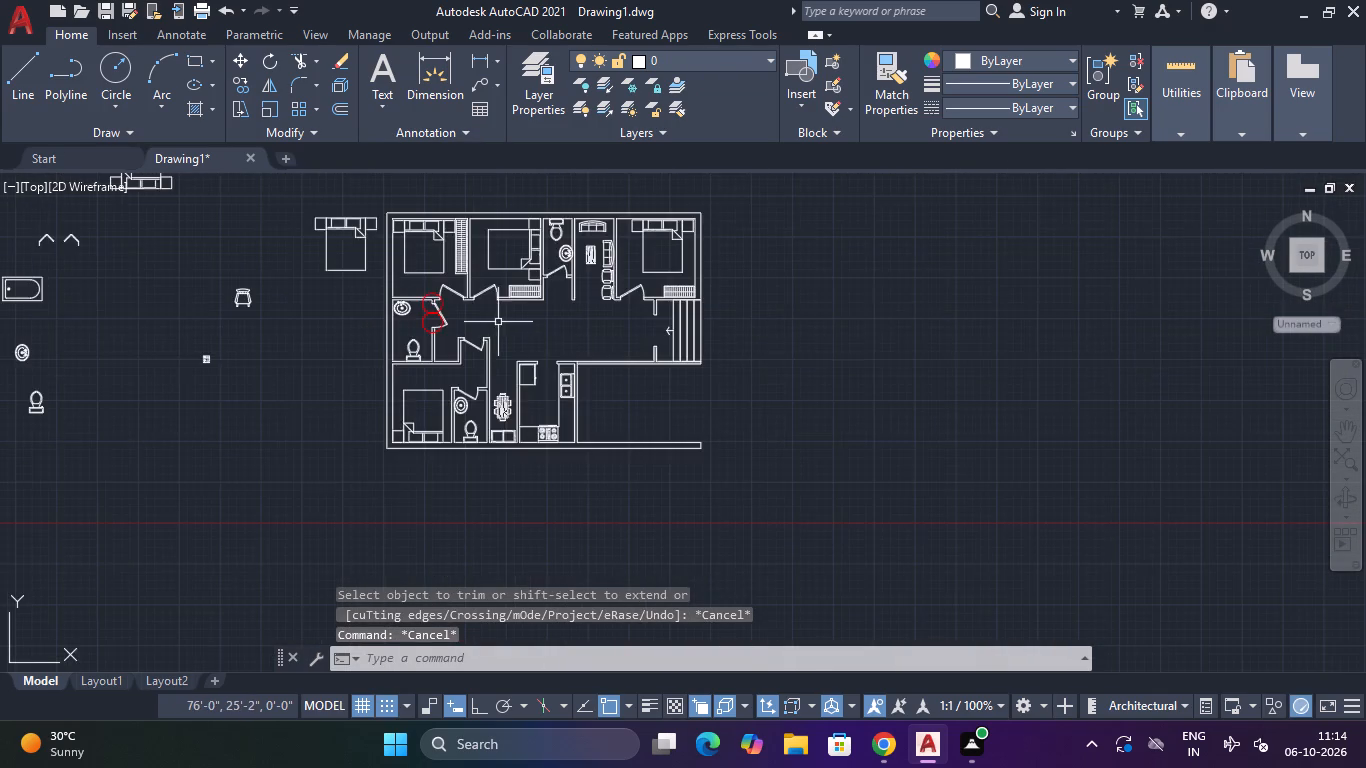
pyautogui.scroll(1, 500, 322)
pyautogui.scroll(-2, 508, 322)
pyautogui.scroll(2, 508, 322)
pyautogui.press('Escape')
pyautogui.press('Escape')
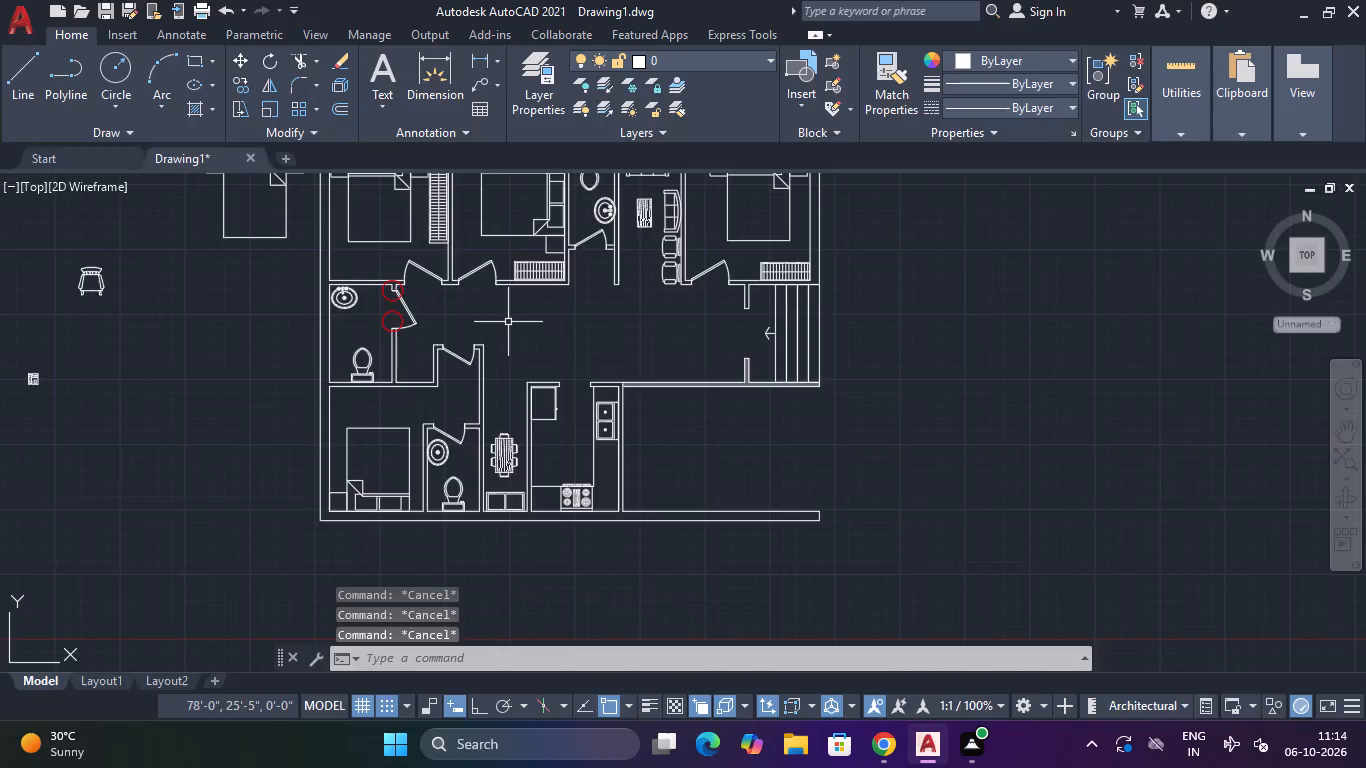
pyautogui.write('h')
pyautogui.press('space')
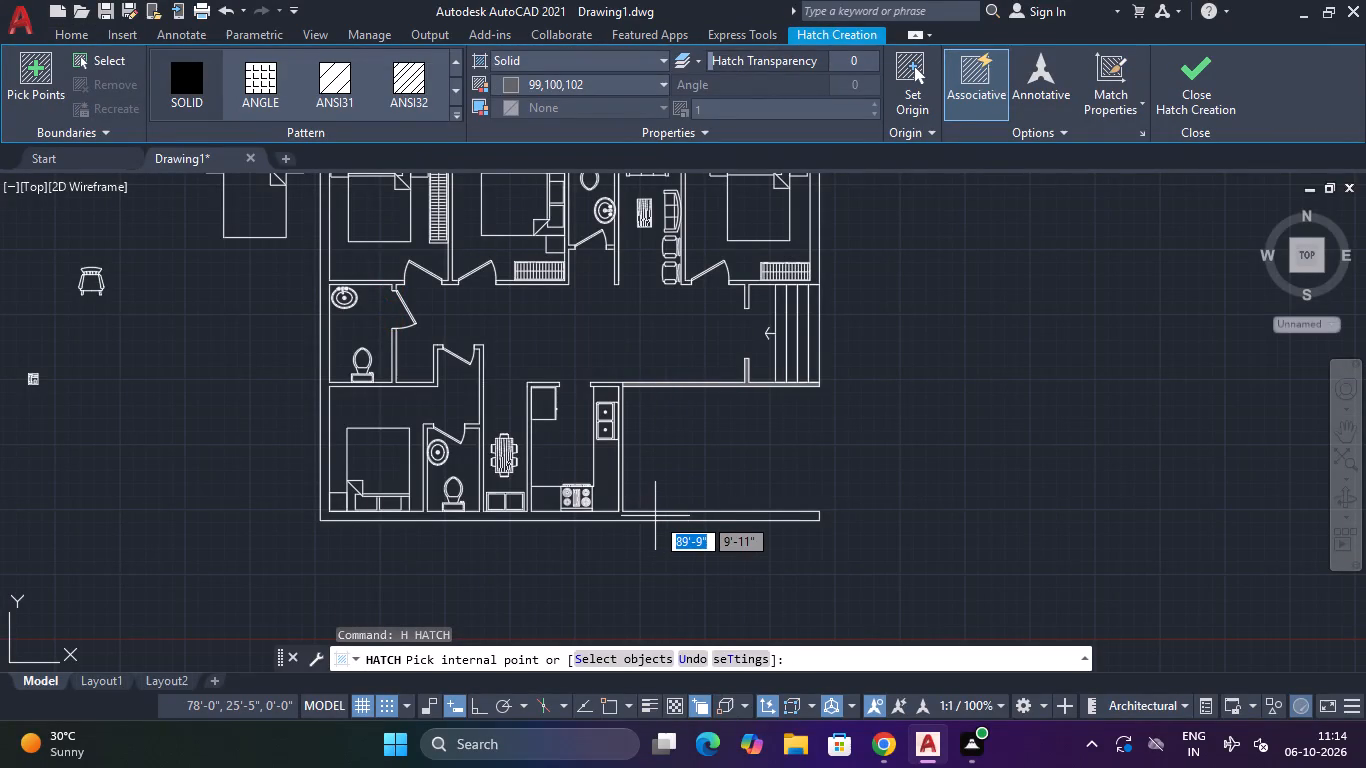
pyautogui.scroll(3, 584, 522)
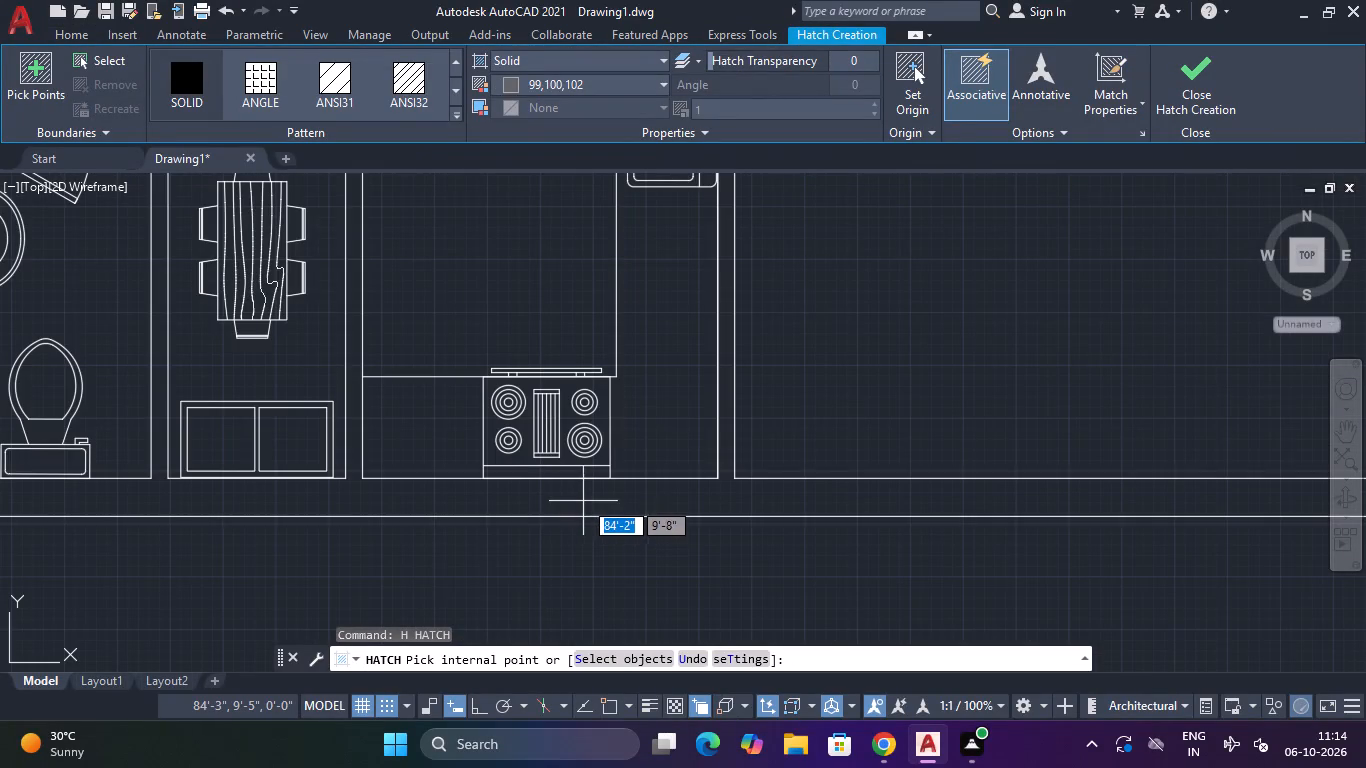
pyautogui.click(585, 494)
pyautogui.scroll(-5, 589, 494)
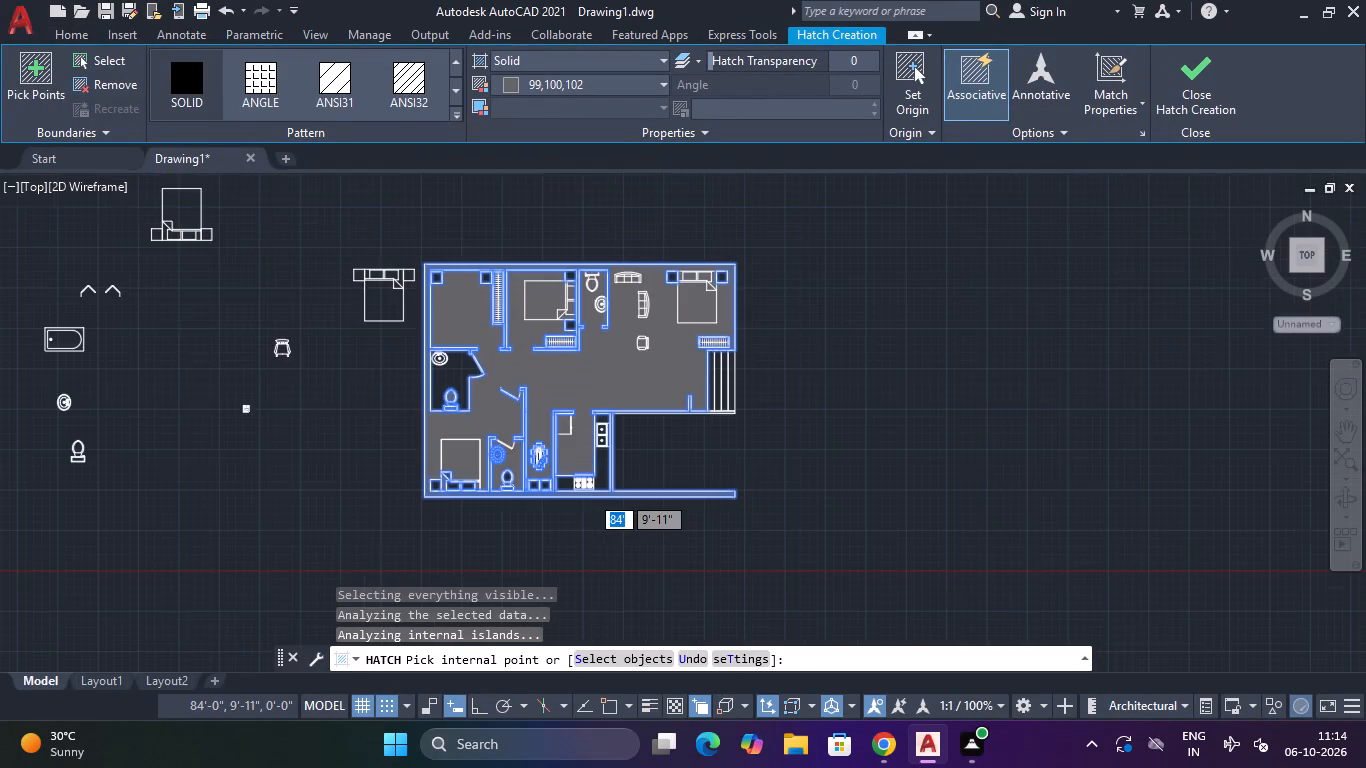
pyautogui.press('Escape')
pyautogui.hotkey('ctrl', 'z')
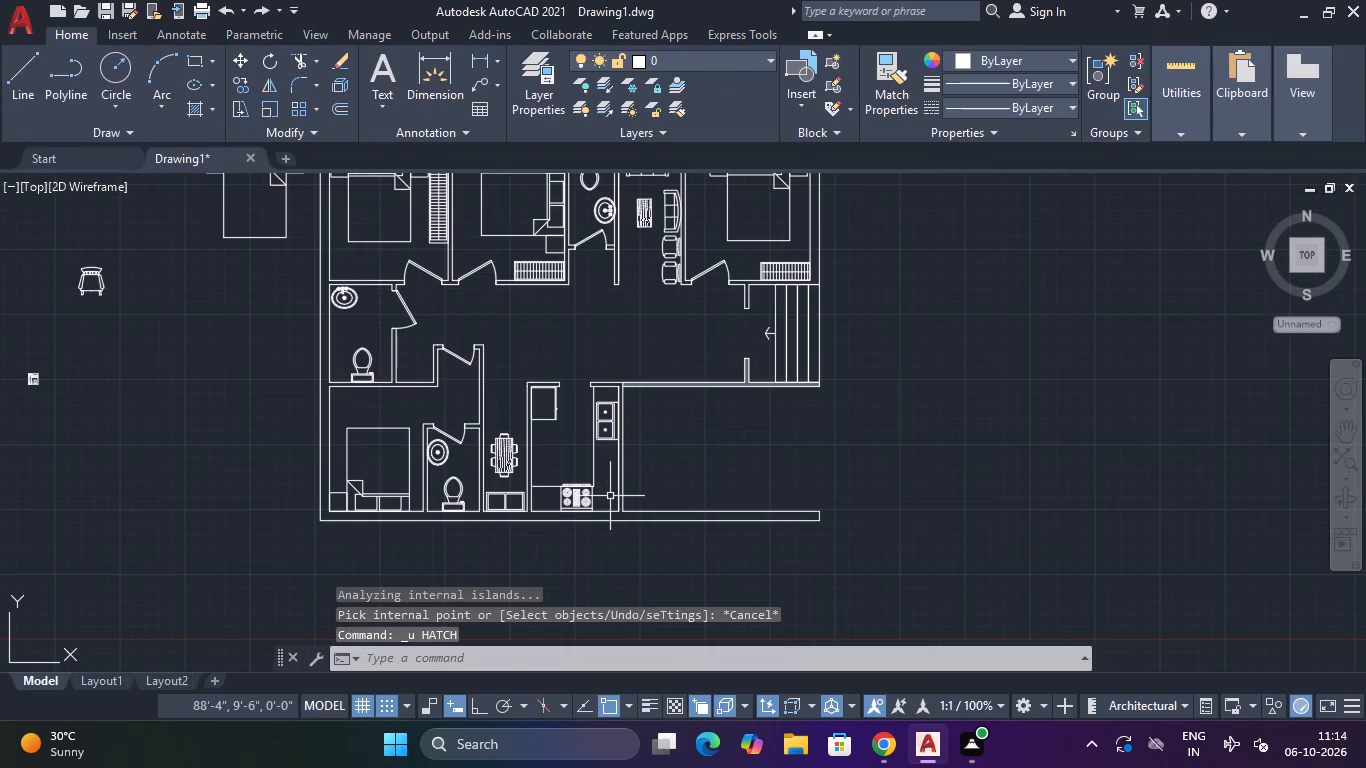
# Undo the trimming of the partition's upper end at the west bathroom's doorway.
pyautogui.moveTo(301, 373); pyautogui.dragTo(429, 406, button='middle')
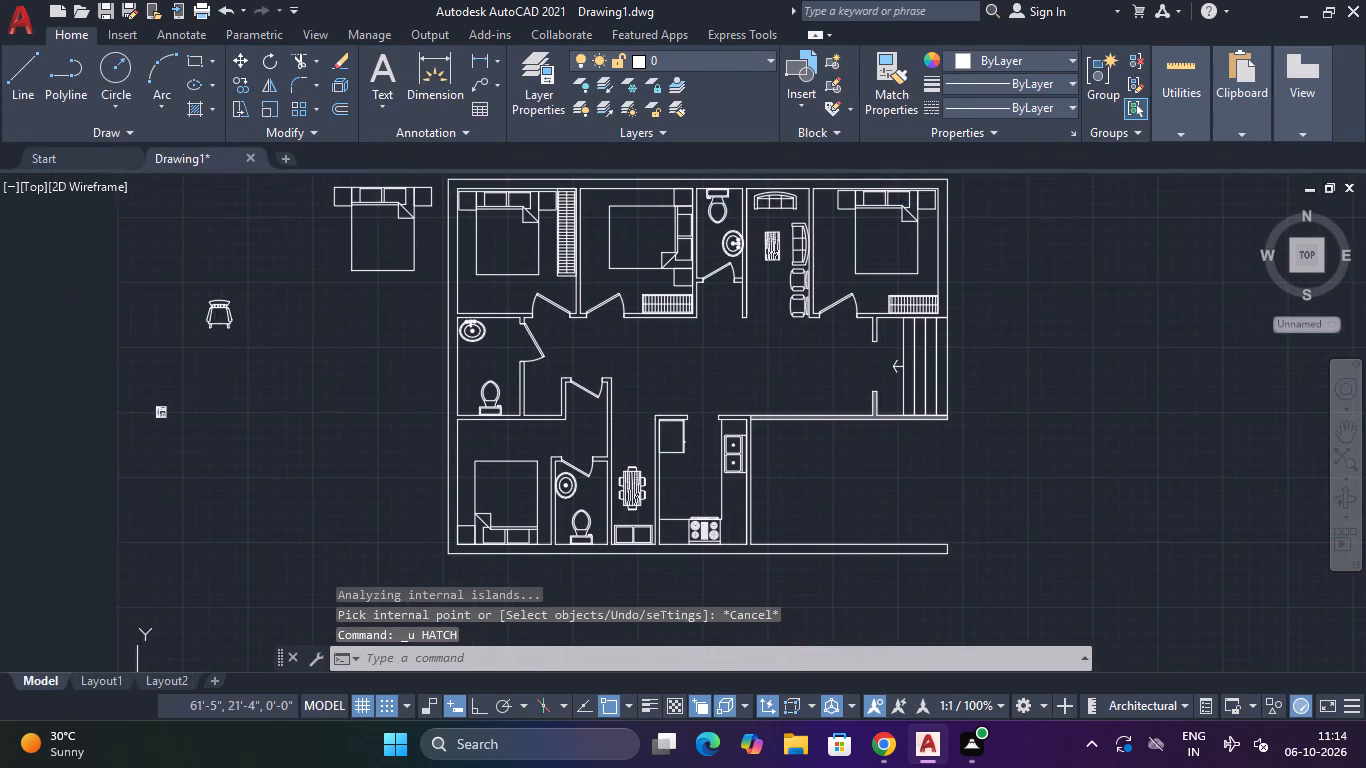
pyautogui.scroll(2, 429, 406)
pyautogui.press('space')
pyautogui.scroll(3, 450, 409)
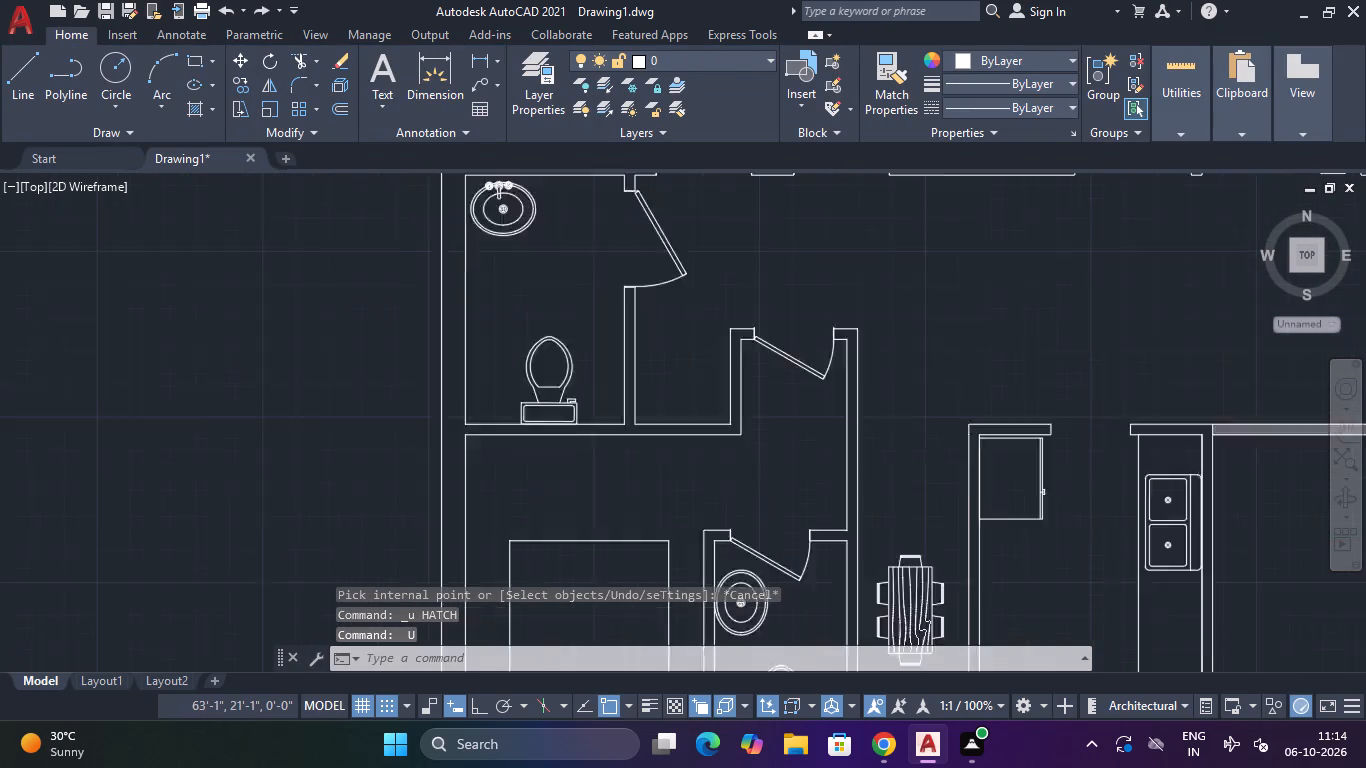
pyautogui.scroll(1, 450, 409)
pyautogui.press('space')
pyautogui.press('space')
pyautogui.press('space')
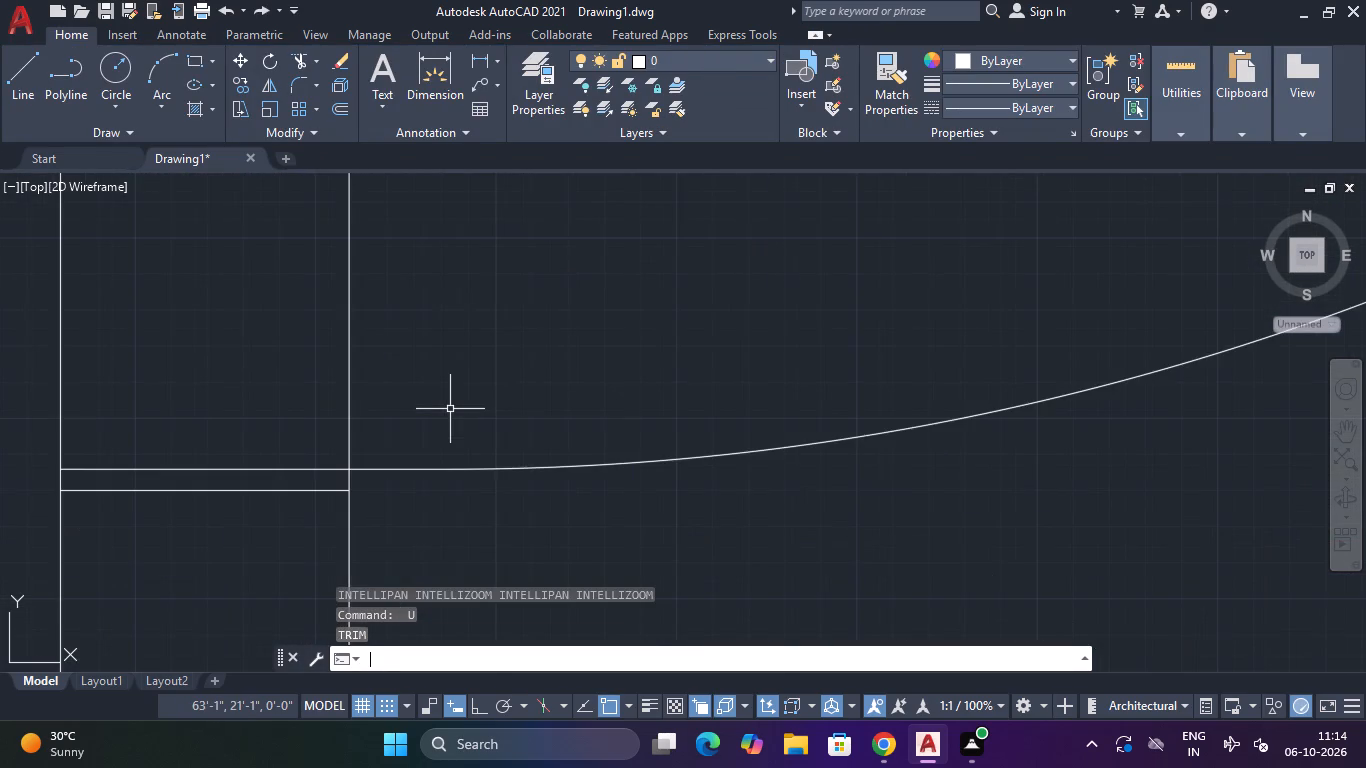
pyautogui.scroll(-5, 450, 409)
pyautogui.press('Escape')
# Trim both partition lines above the new line again and remove the old end line in the west bathroom's doorway.
pyautogui.write('tr')
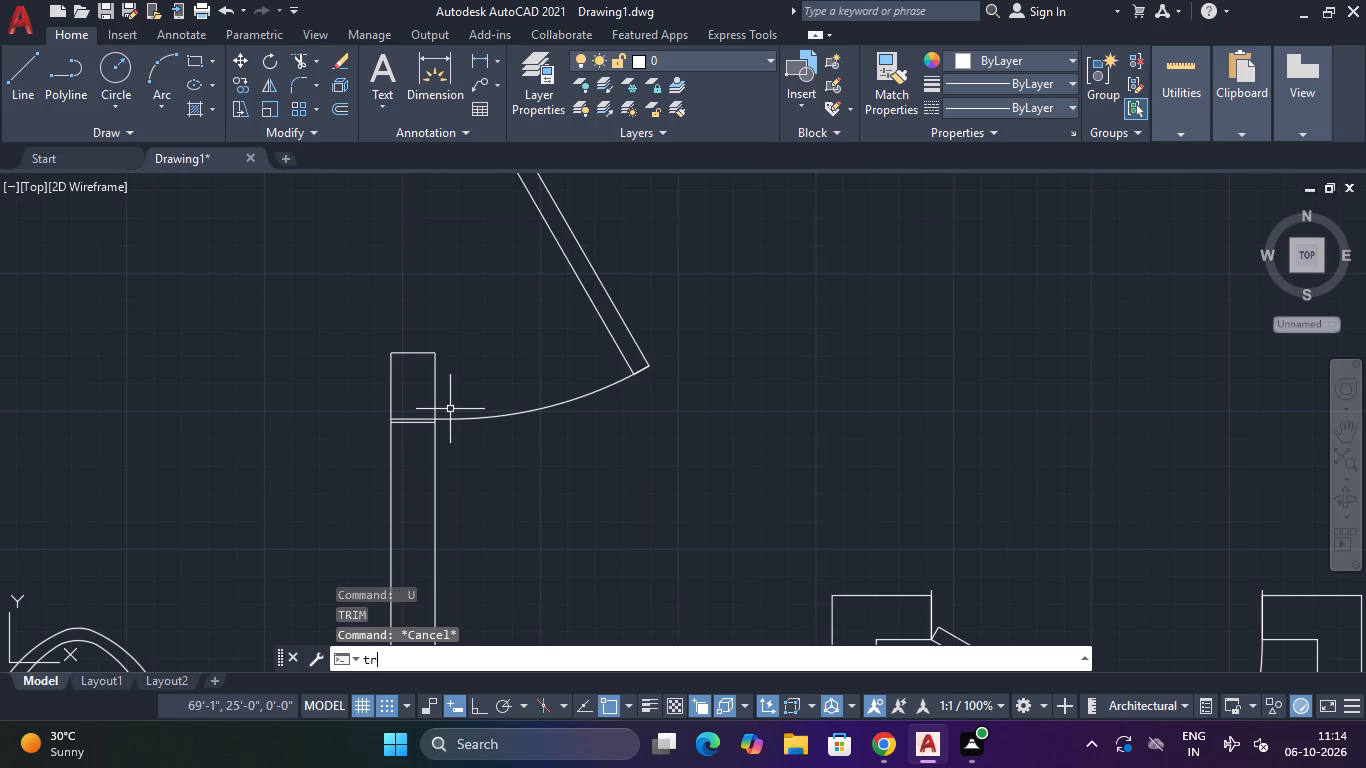
pyautogui.press('space')
pyautogui.click(488, 382)
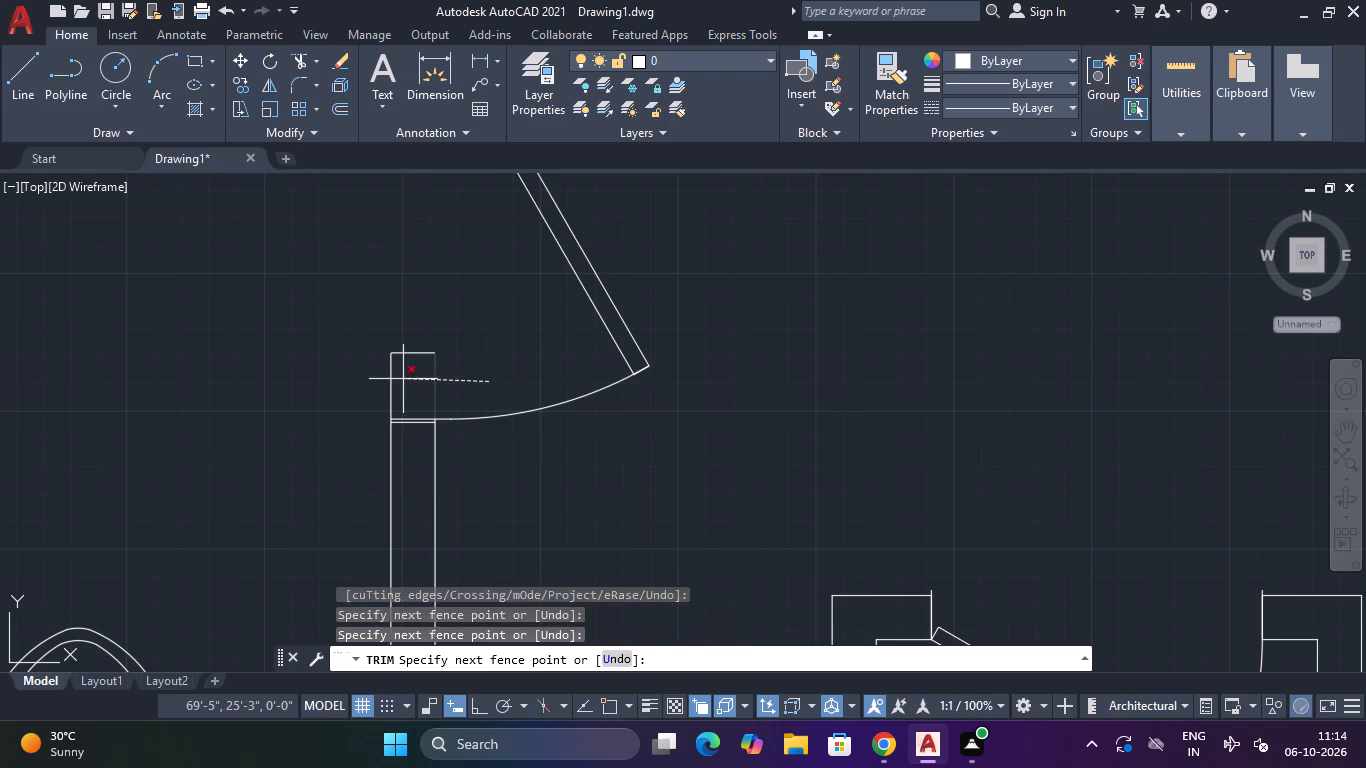
pyautogui.click(370, 379)
pyautogui.click(413, 324)
pyautogui.click(415, 362)
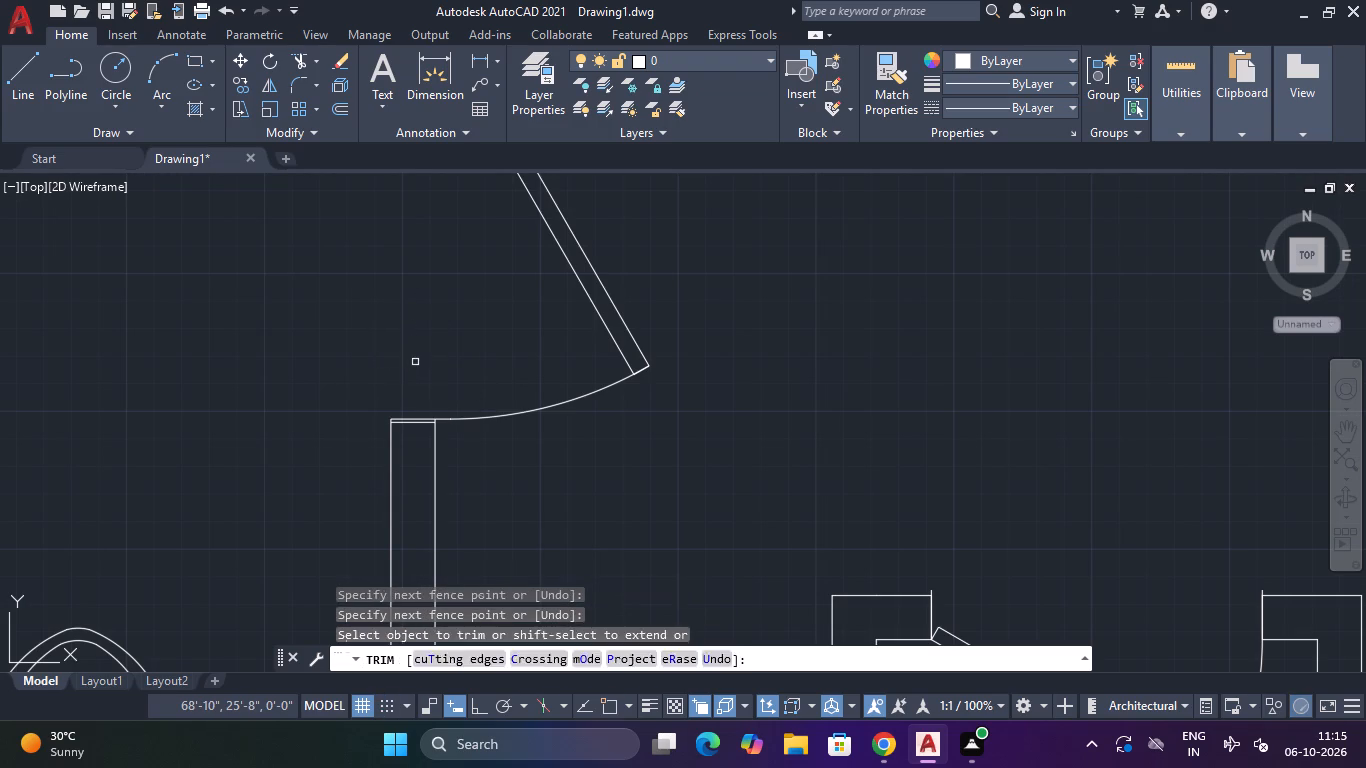
pyautogui.press('Escape')
pyautogui.press('Escape')
pyautogui.press('Escape')
pyautogui.press('Escape')
pyautogui.press('Escape')
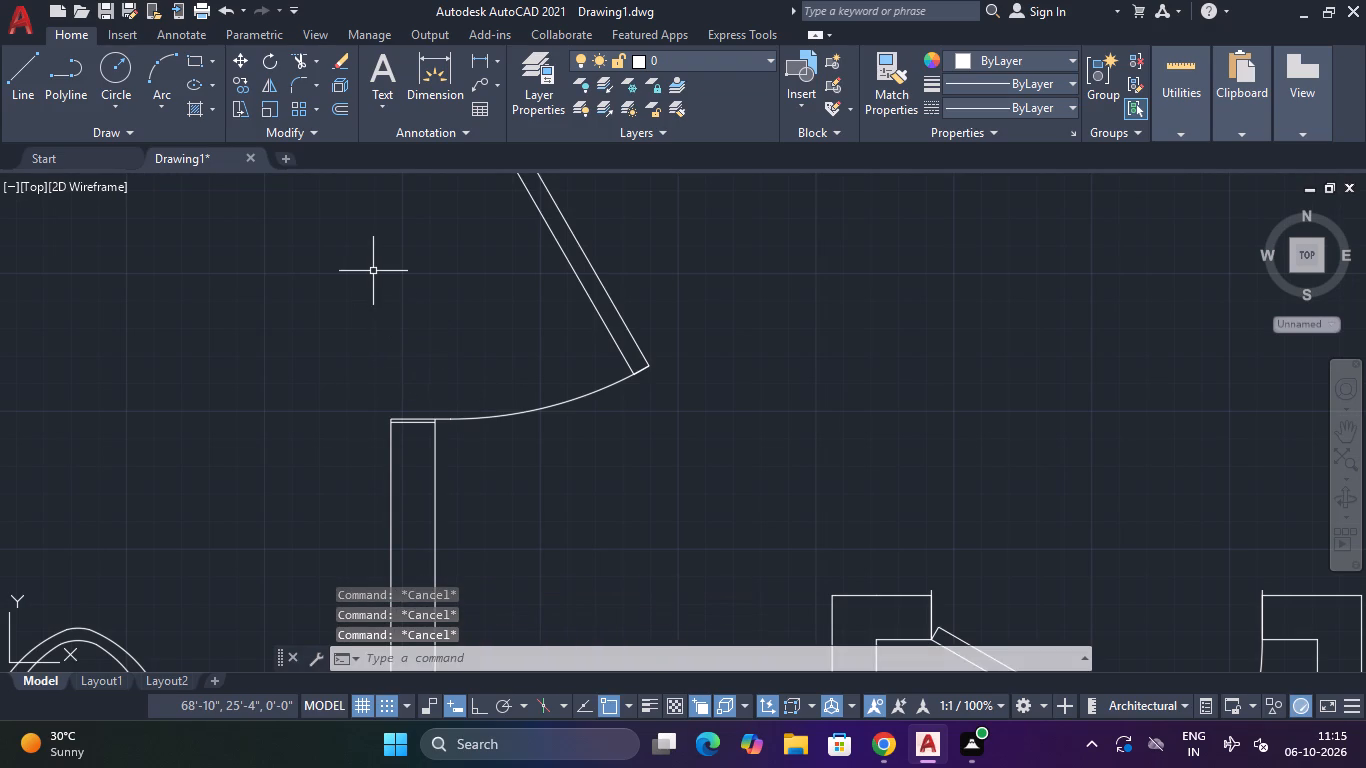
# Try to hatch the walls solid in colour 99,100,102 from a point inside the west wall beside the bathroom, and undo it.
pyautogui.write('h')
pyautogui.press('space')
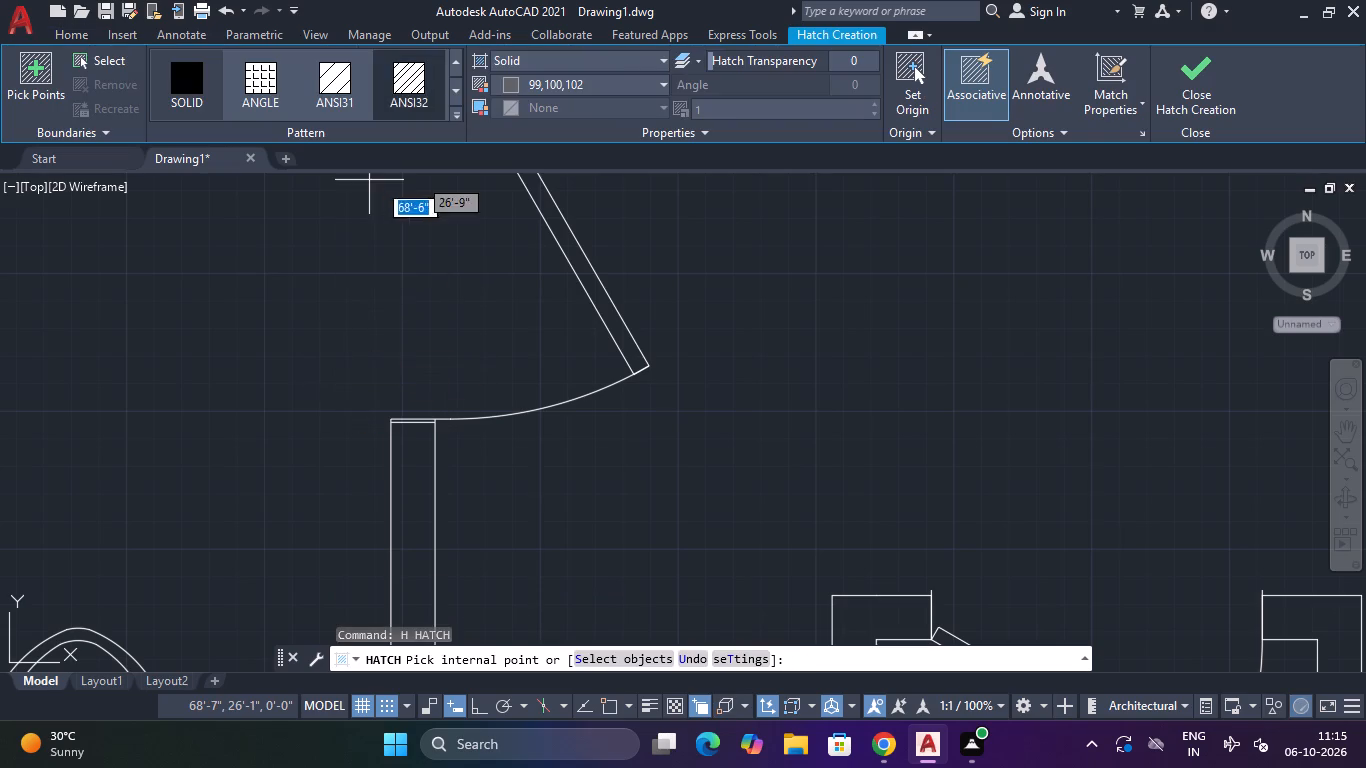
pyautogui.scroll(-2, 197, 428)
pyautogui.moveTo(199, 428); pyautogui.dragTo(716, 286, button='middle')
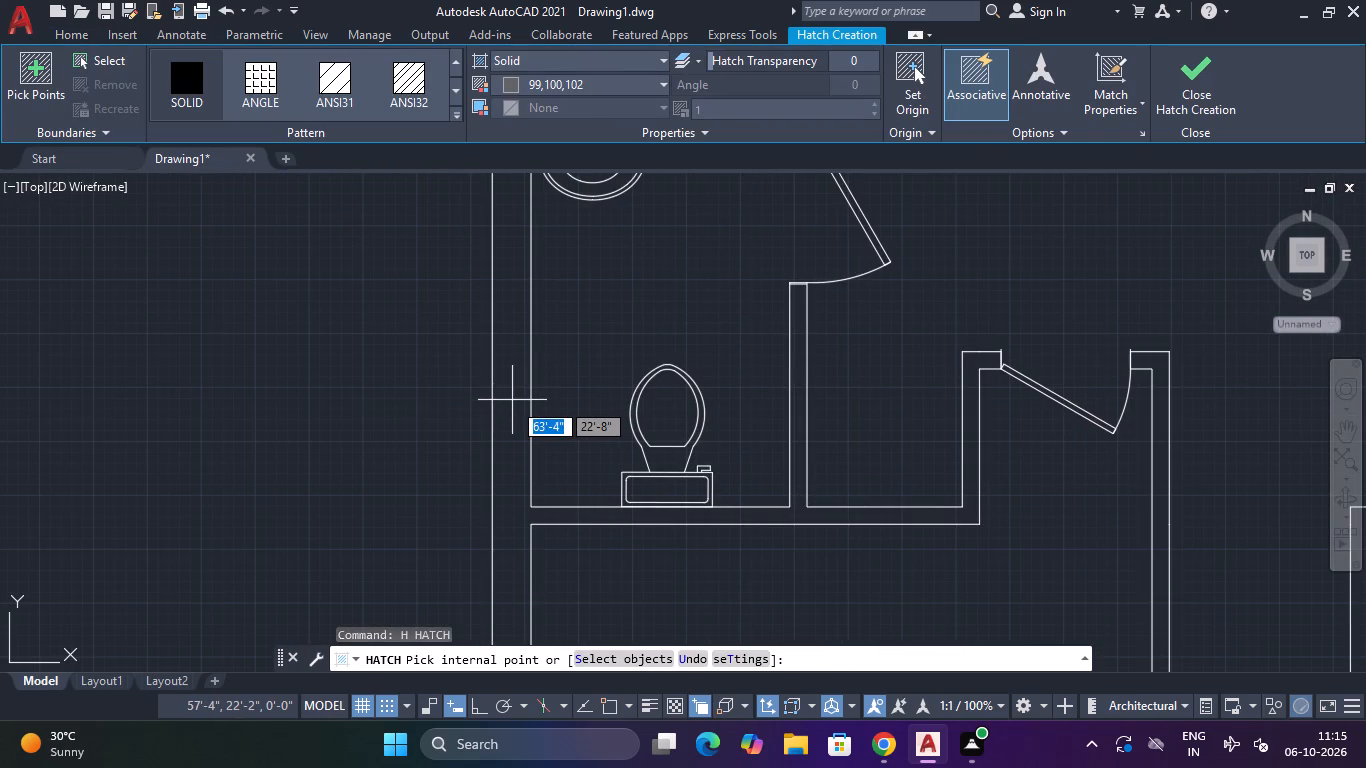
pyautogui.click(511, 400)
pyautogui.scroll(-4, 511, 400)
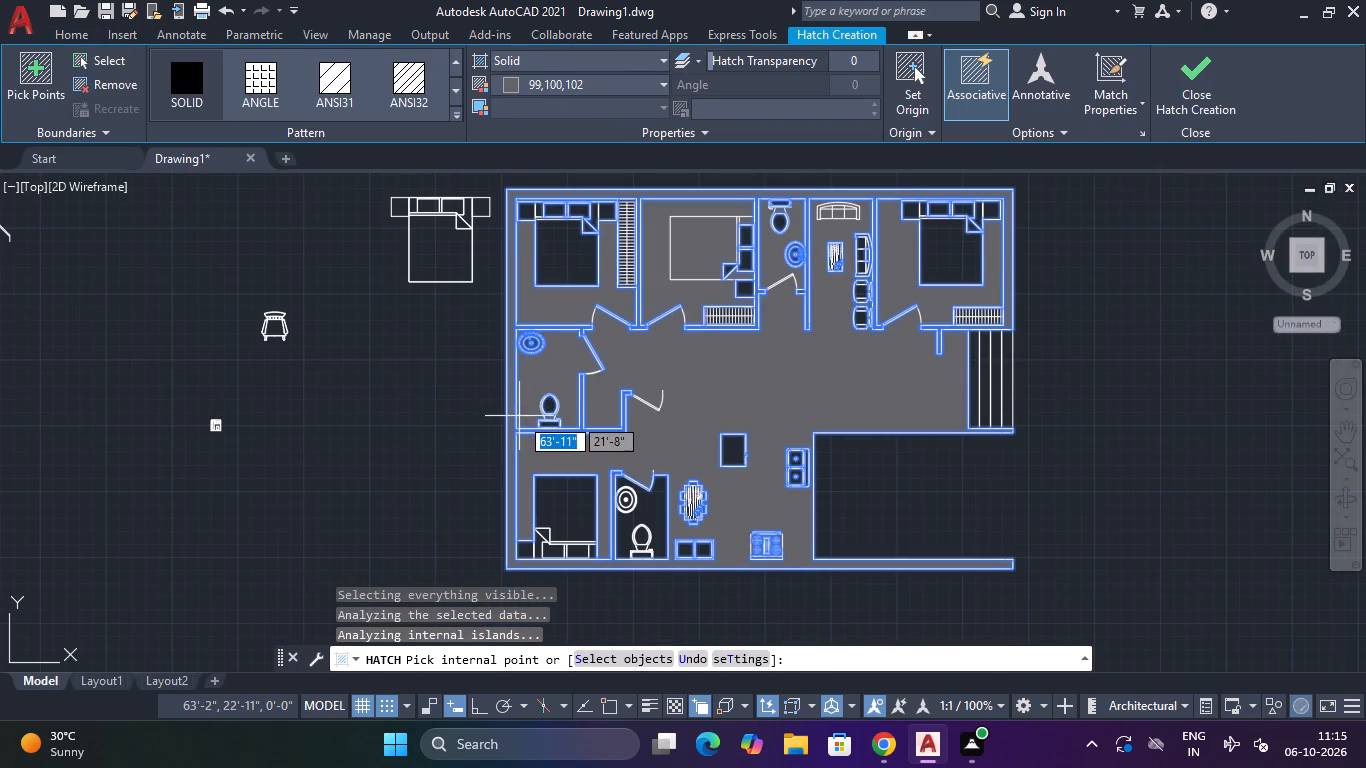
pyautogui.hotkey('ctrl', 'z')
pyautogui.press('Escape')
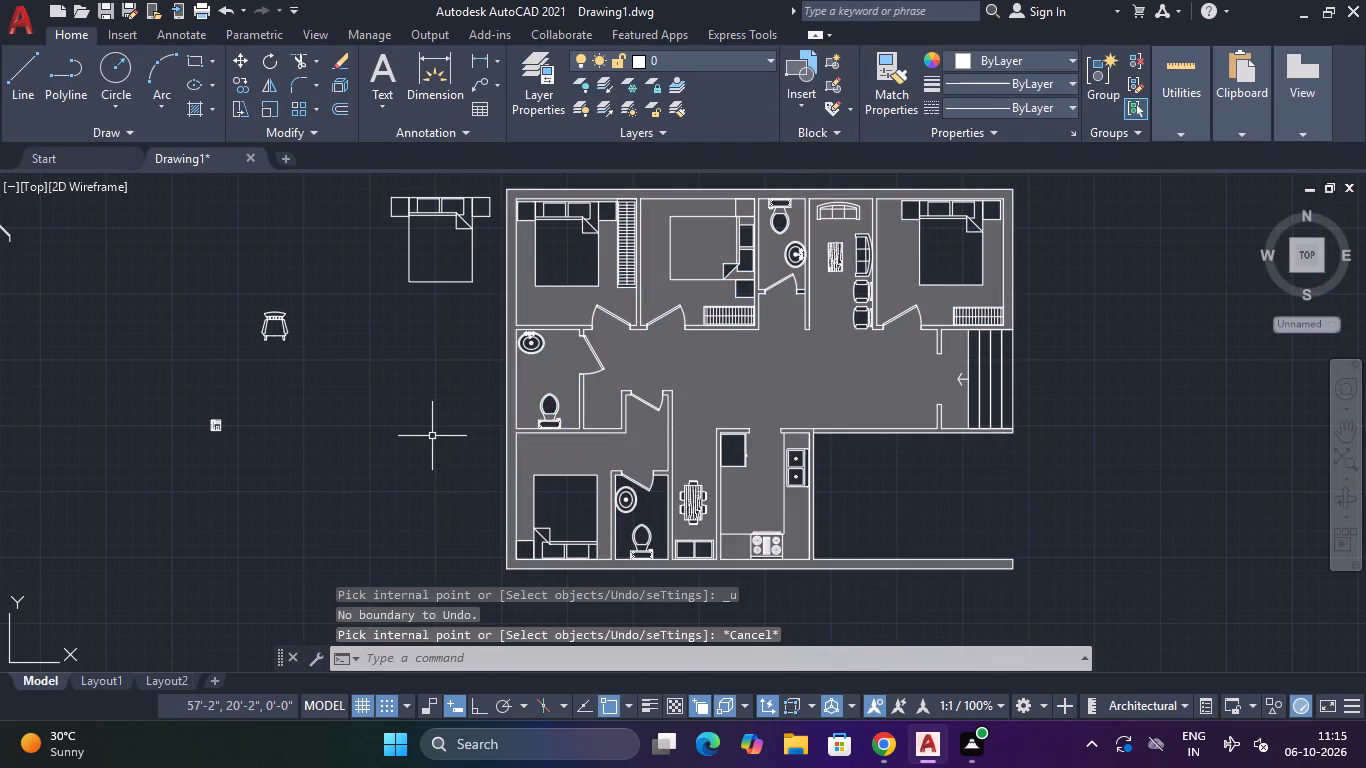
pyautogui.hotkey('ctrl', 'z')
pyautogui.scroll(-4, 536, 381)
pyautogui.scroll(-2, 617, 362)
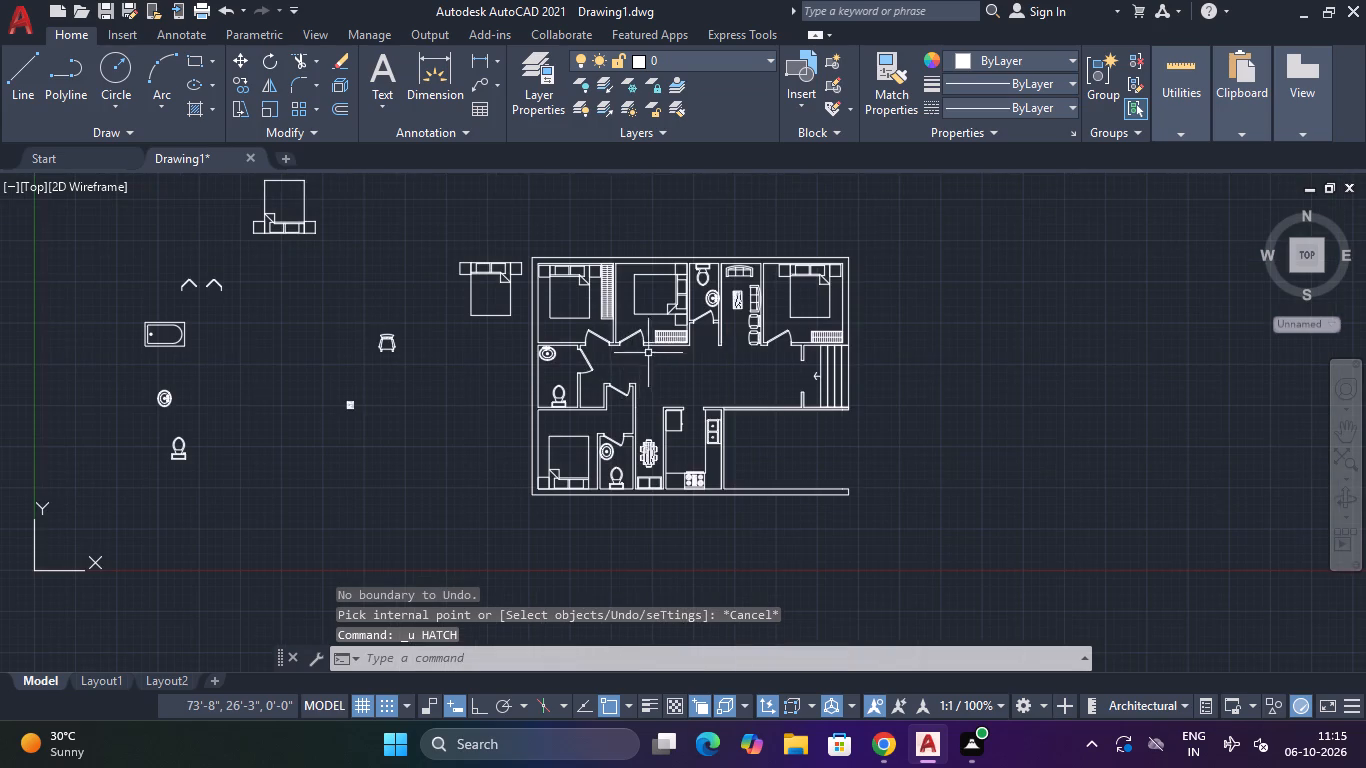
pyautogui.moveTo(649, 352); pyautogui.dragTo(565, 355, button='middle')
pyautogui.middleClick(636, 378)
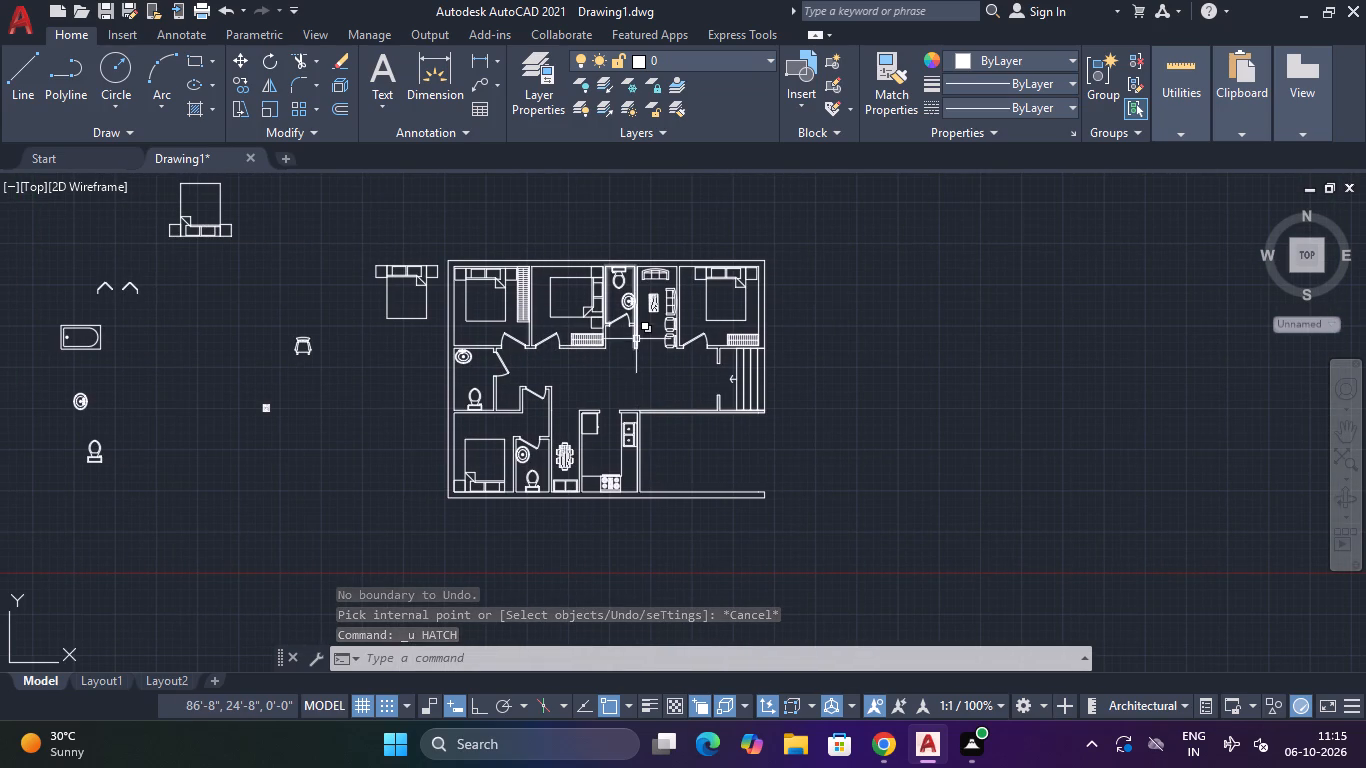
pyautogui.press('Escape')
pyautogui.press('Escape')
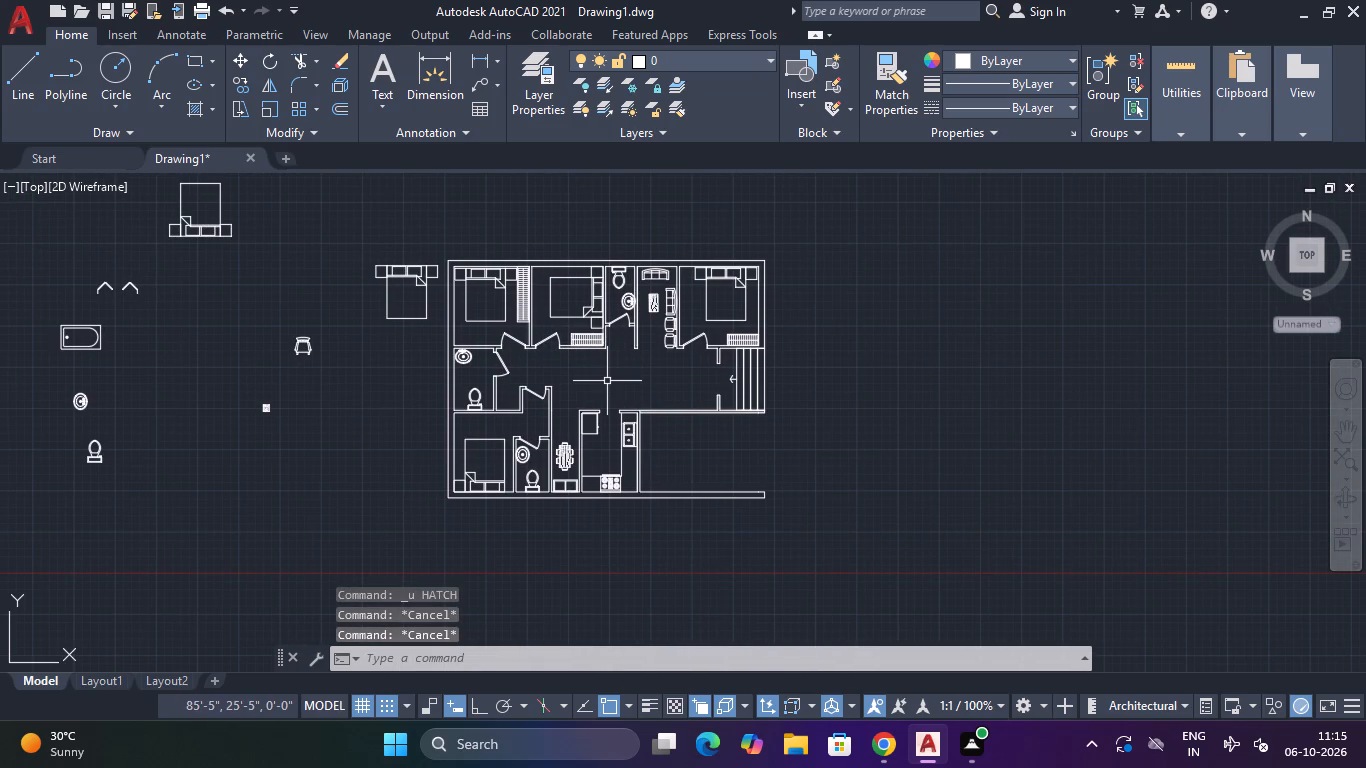
# Flip the west bathroom's door so that it swings into the bathroom.
pyautogui.click(505, 368)
pyautogui.scroll(5, 503, 367)
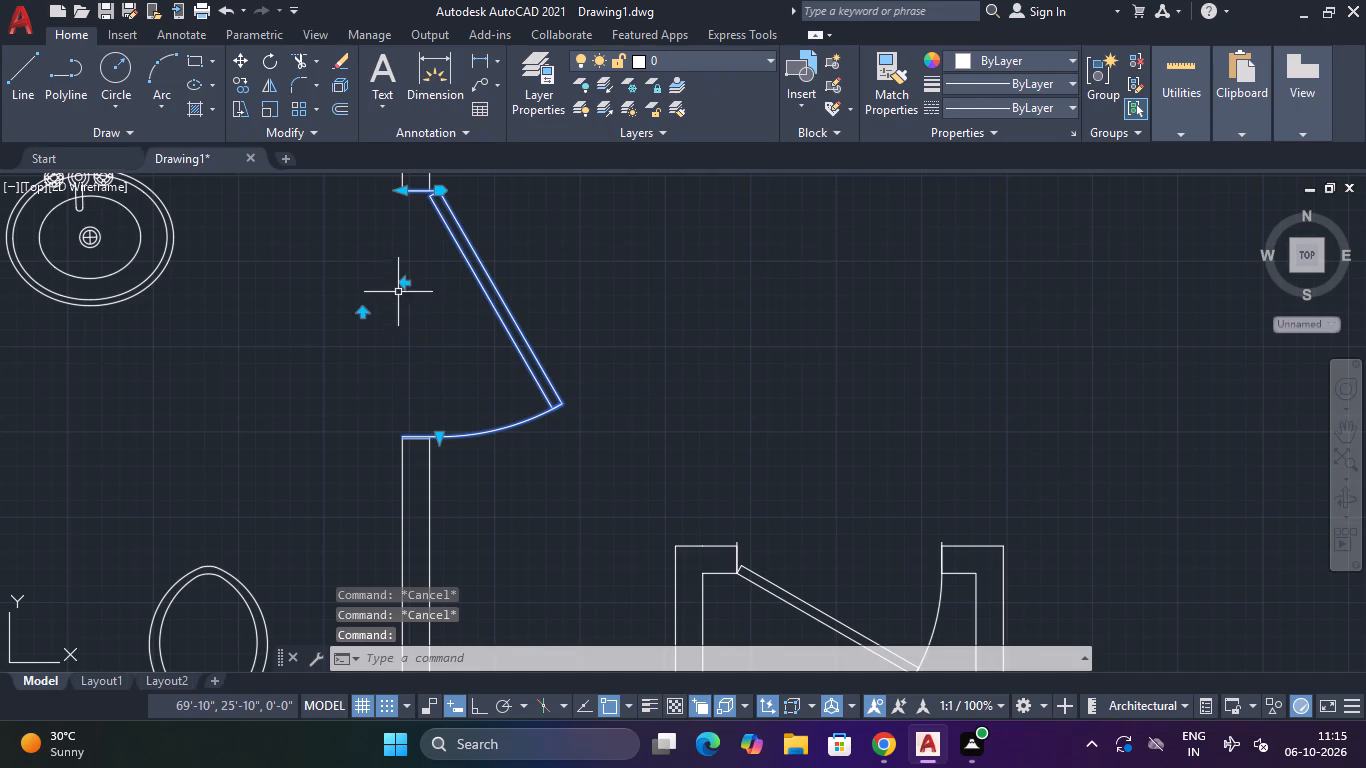
pyautogui.click(403, 281)
pyautogui.scroll(-4, 664, 258)
pyautogui.press('Escape')
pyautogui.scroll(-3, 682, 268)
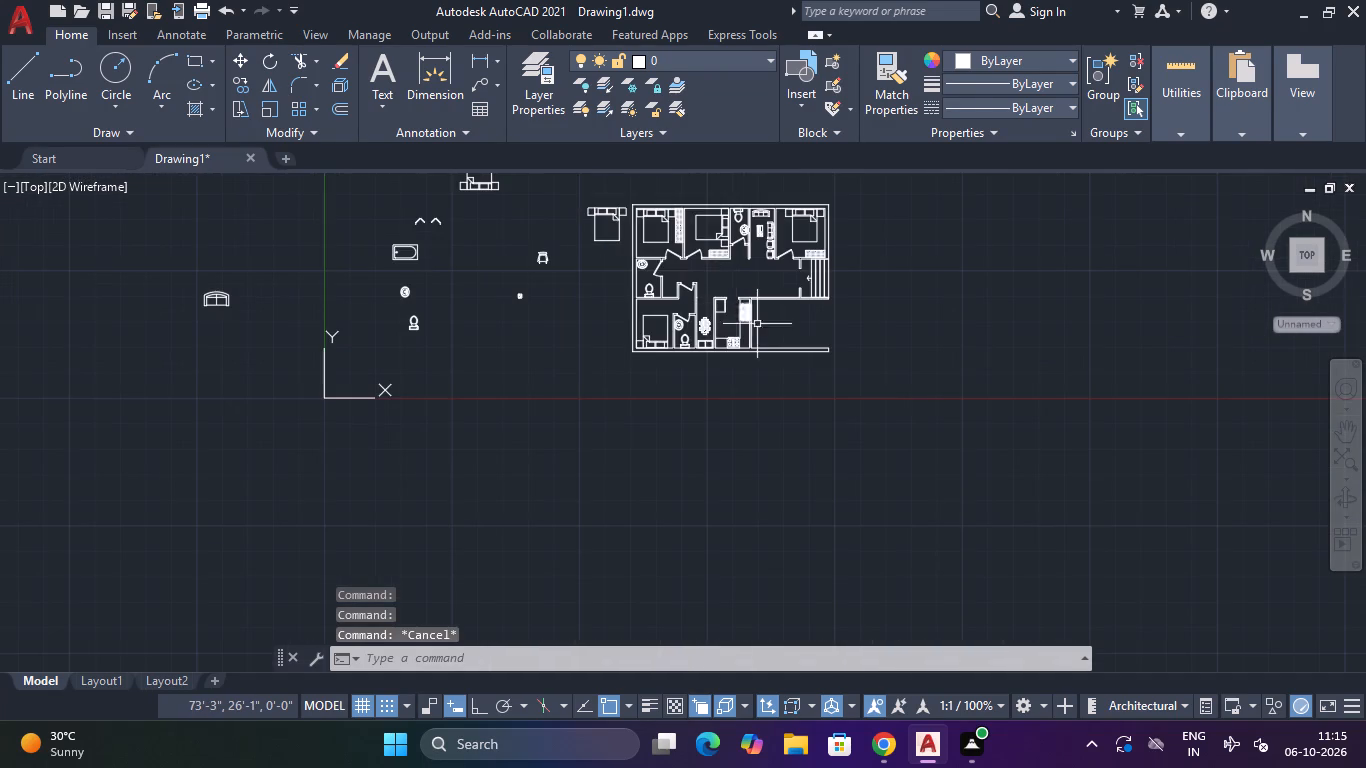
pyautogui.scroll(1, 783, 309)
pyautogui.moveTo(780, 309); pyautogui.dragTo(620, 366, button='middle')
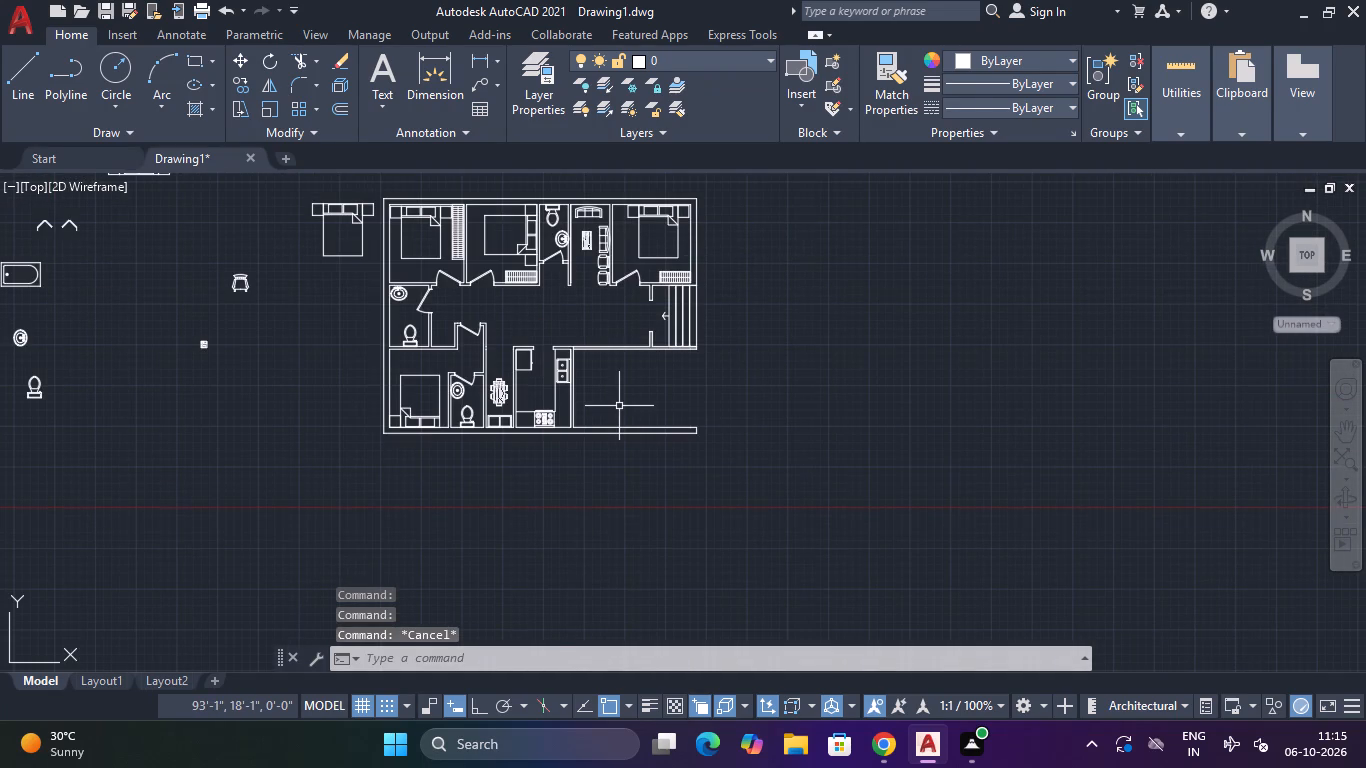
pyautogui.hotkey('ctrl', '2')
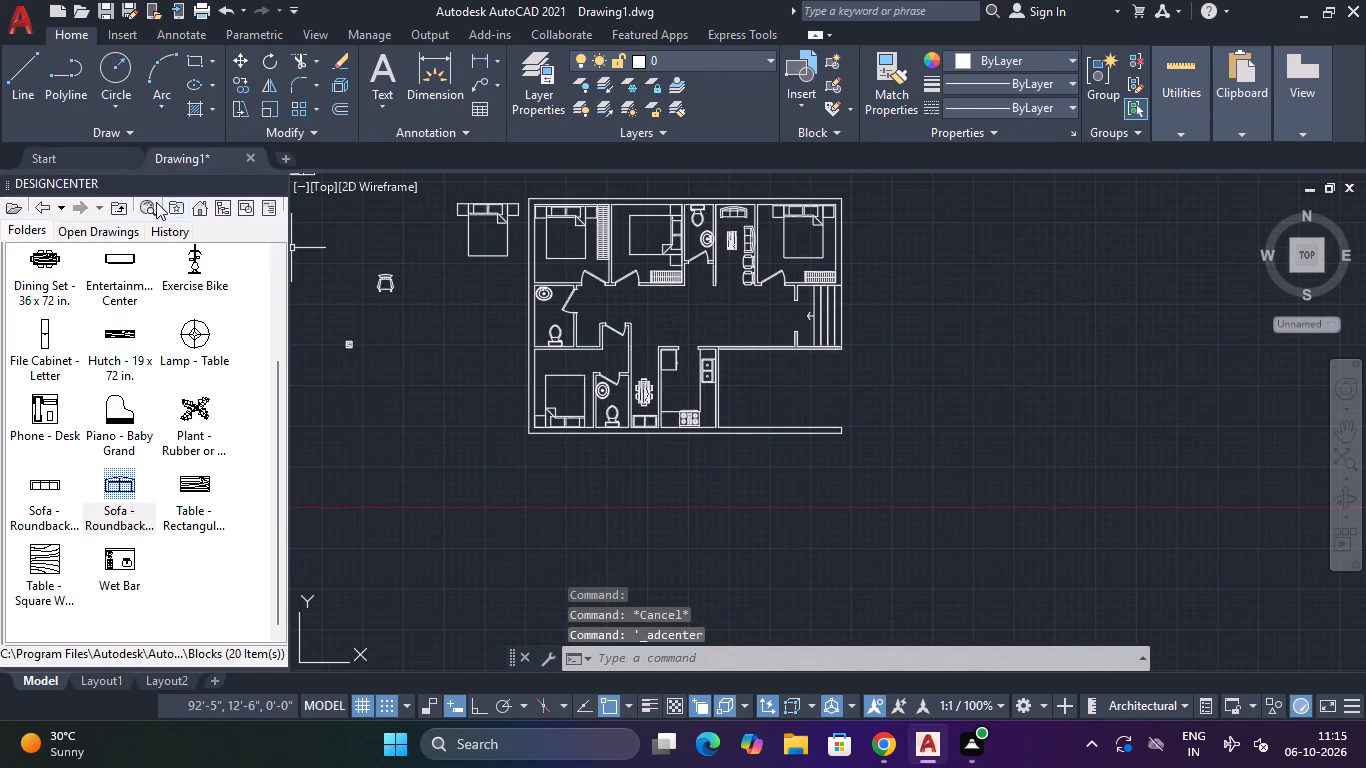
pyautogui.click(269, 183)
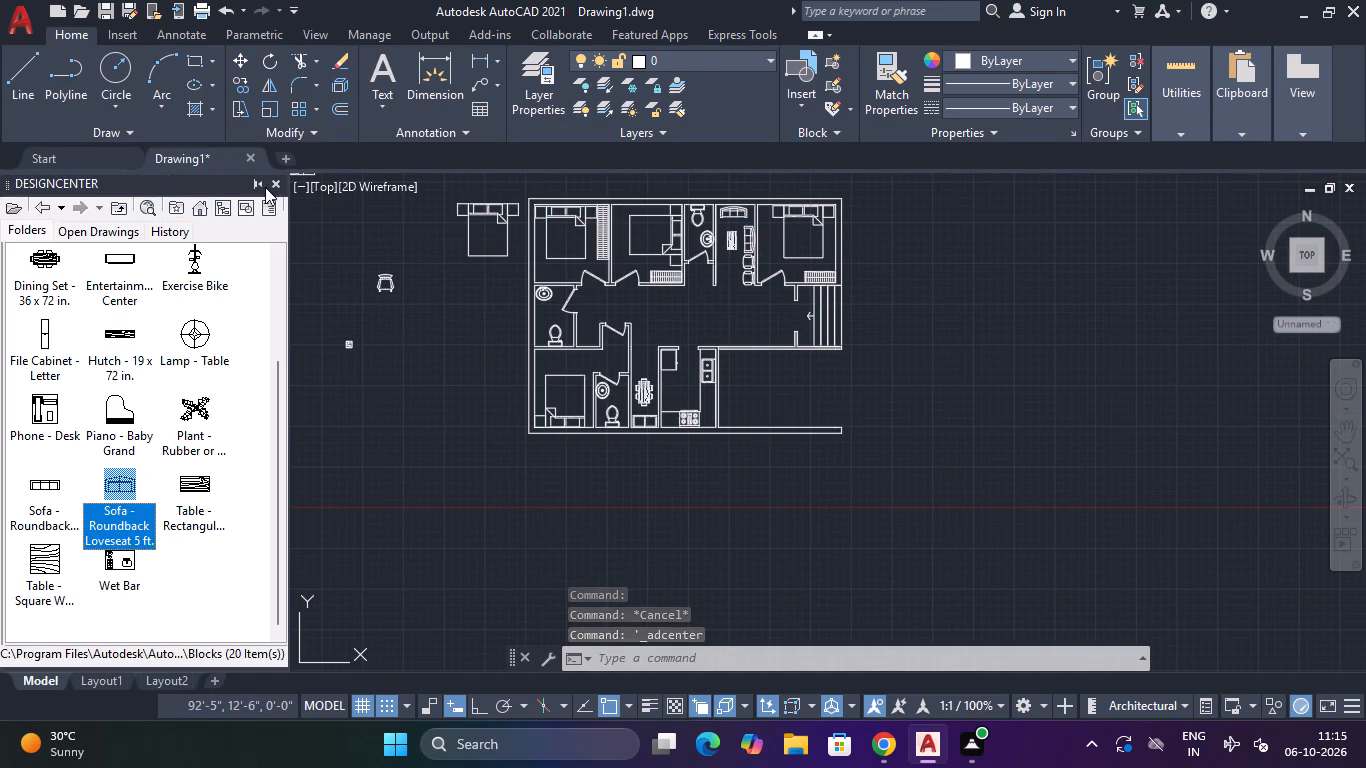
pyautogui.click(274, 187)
# Insert the Vehicles - Imperial block from the tool palettes into the empty space east of the floor plan.
pyautogui.hotkey('ctrl', '3')
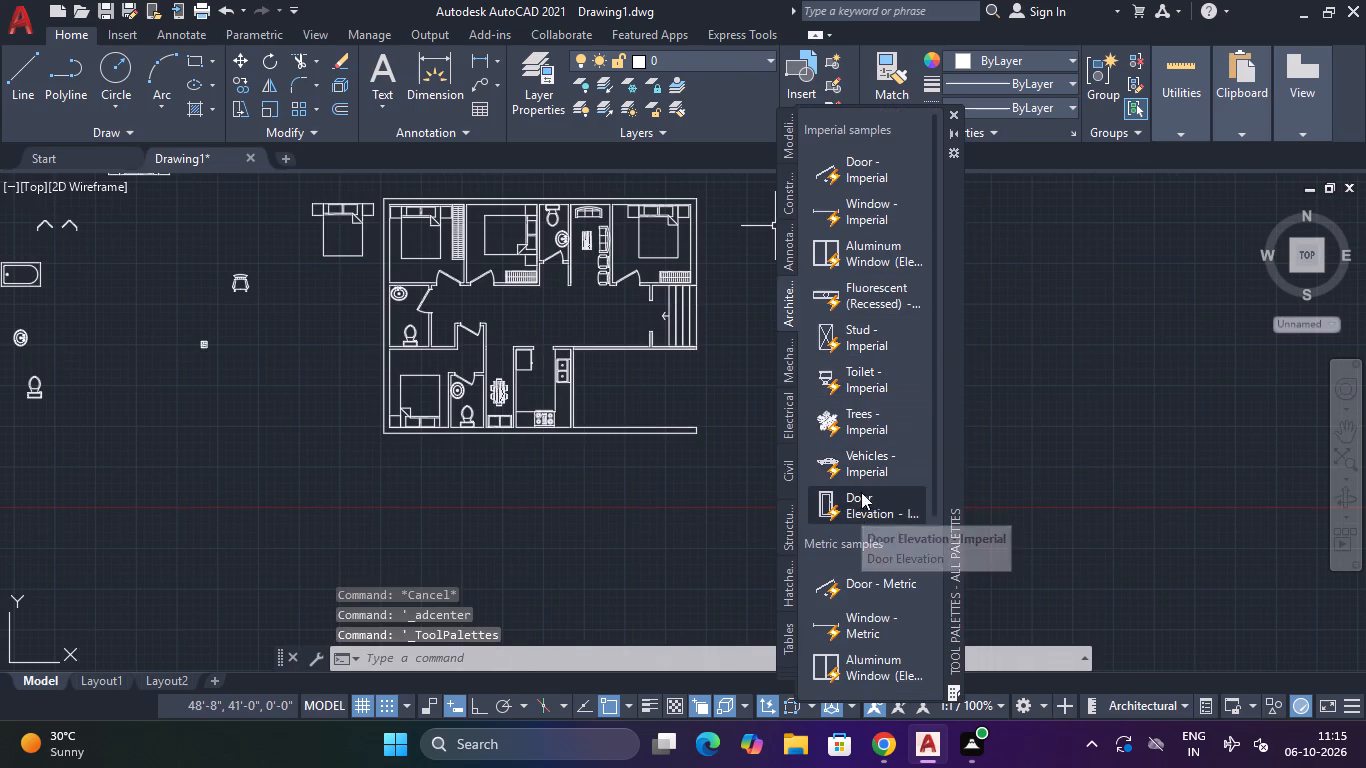
pyautogui.moveTo(873, 461); pyautogui.dragTo(1130, 390)
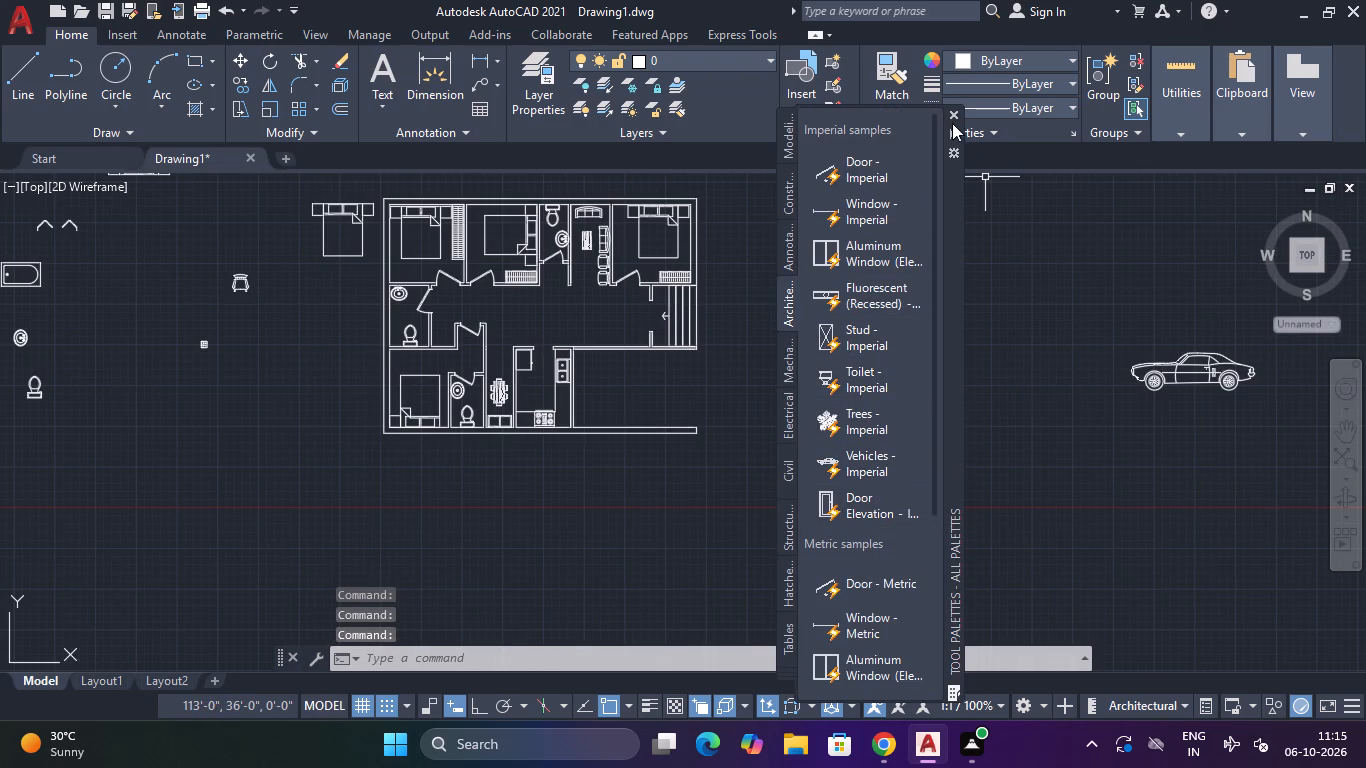
pyautogui.click(956, 110)
pyautogui.moveTo(967, 168); pyautogui.dragTo(525, 193, button='middle')
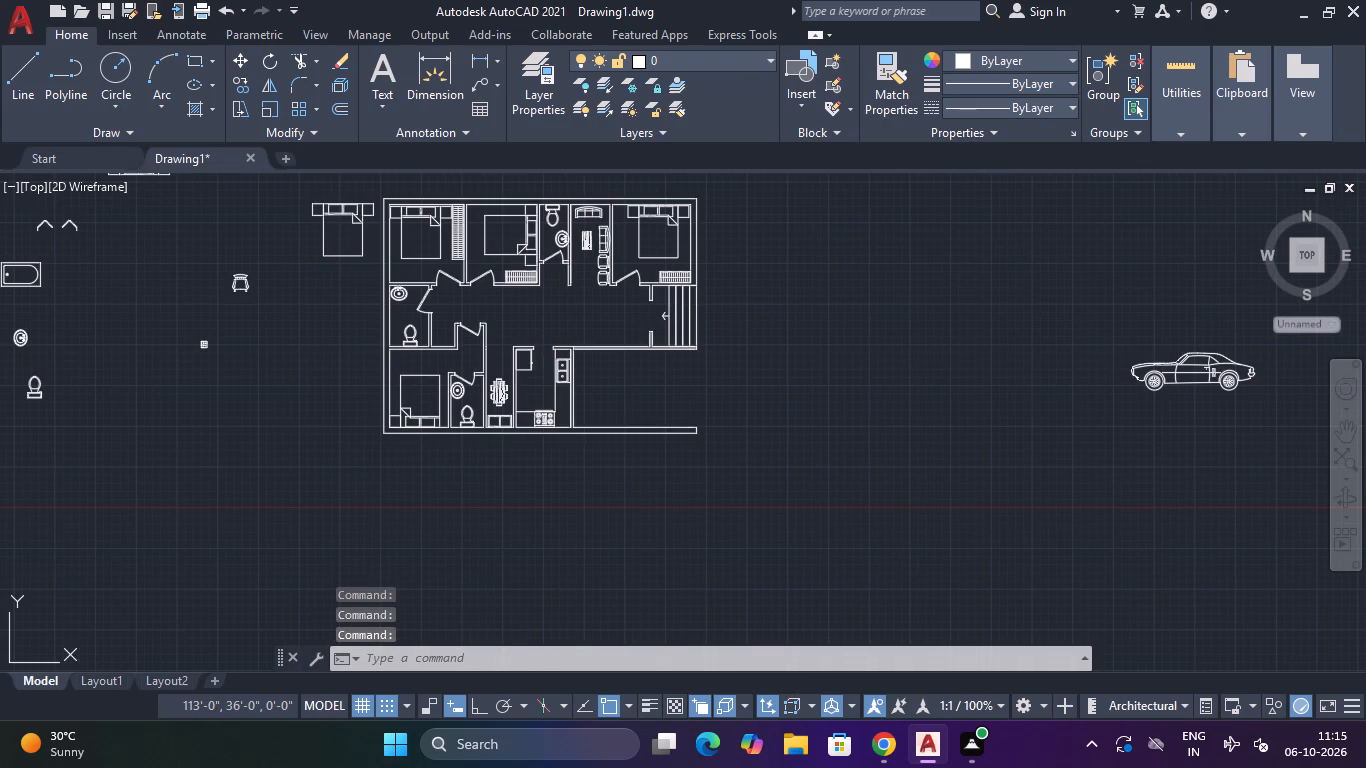
pyautogui.moveTo(525, 193); pyautogui.dragTo(524, 193, button='middle')
# Set the inserted vehicle block's type and view to Sports Car (Top).
pyautogui.click(1150, 372)
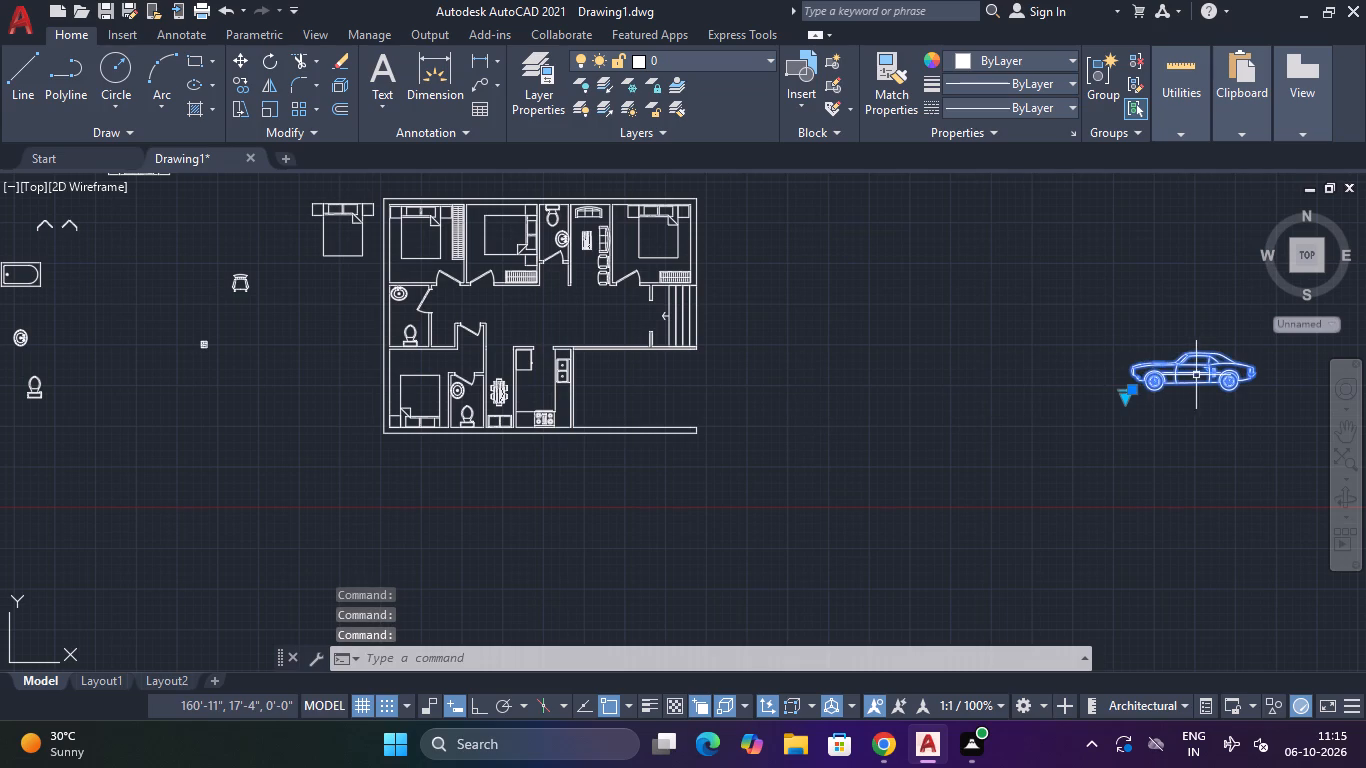
pyautogui.scroll(2, 1149, 406)
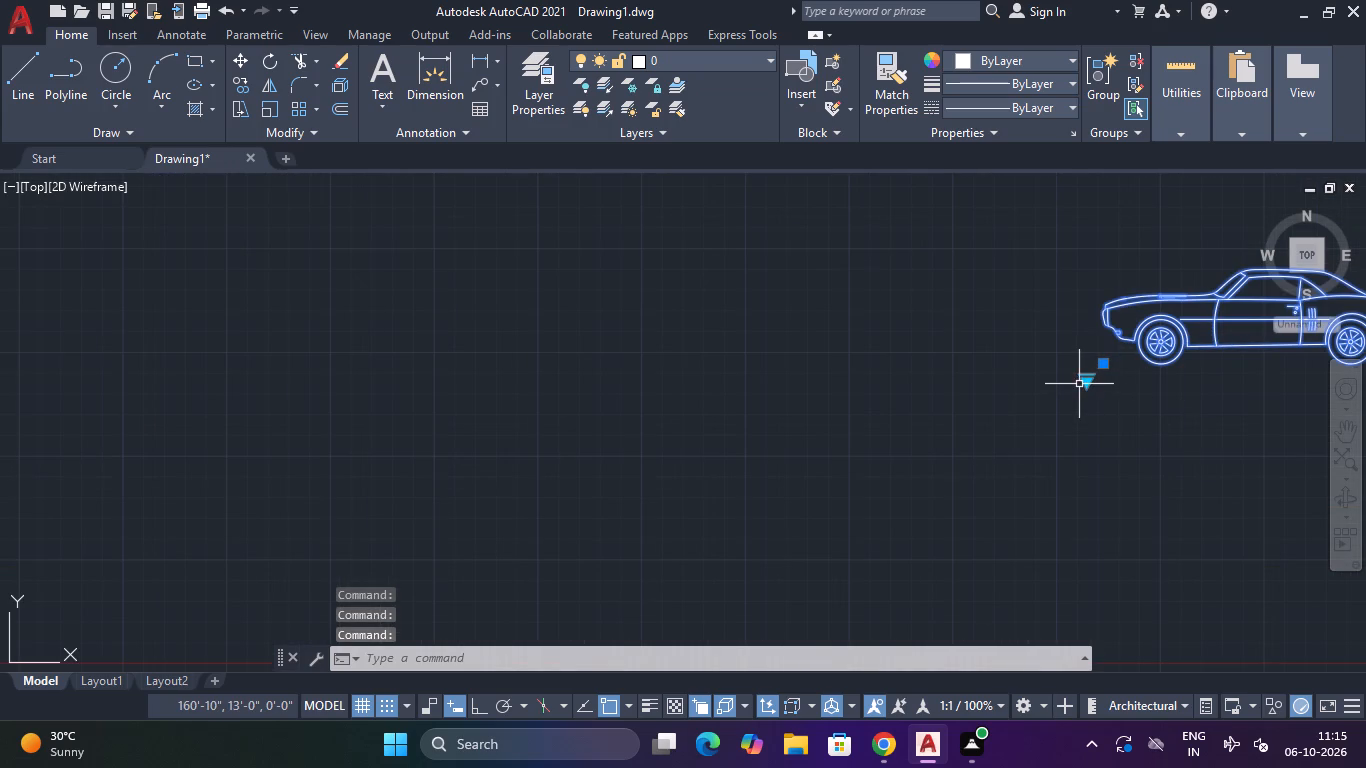
pyautogui.click(1079, 384)
pyautogui.click(1090, 379)
pyautogui.click(1090, 379)
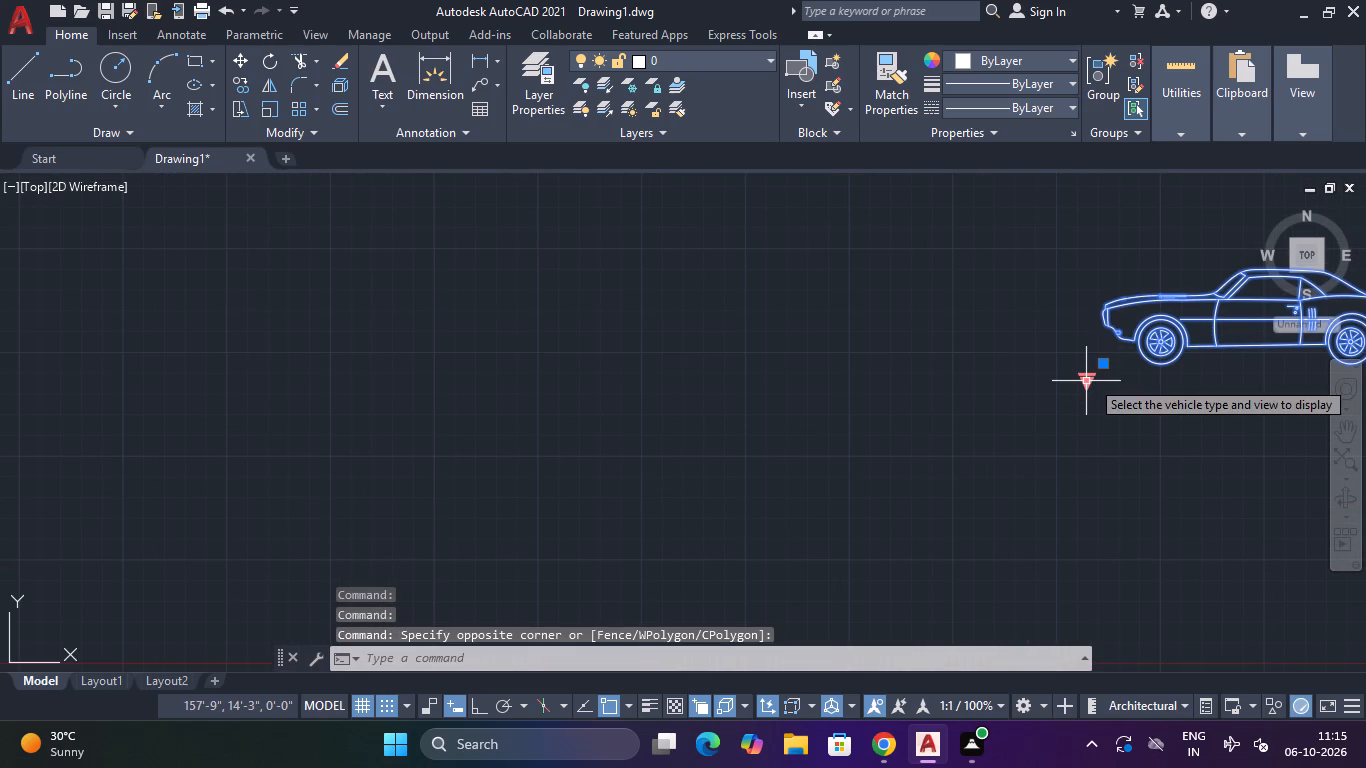
pyautogui.click(1090, 379)
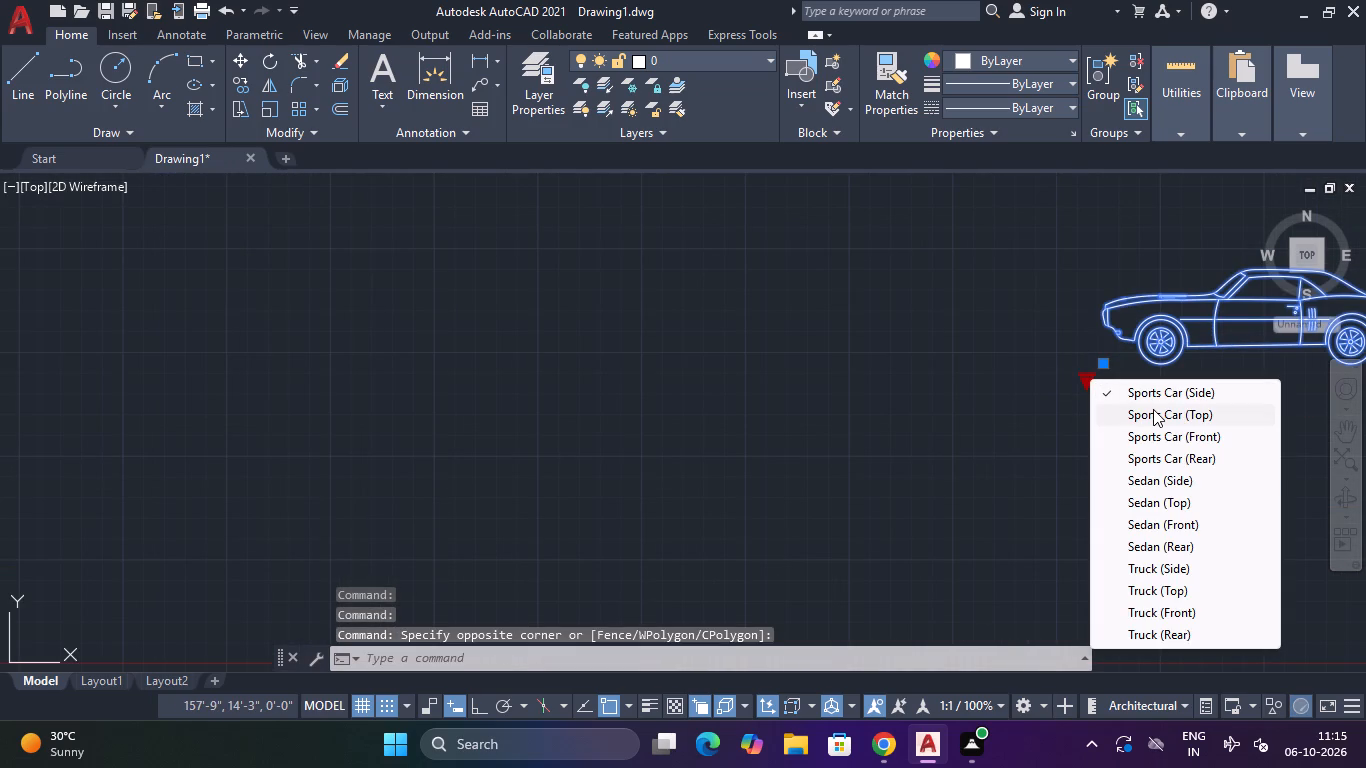
pyautogui.click(1153, 409)
# Move the car into the open parking bay east of the kitchen, with its front facing the kitchen wall.
pyautogui.scroll(-2, 1106, 425)
pyautogui.moveTo(1086, 430); pyautogui.dragTo(765, 342, button='middle')
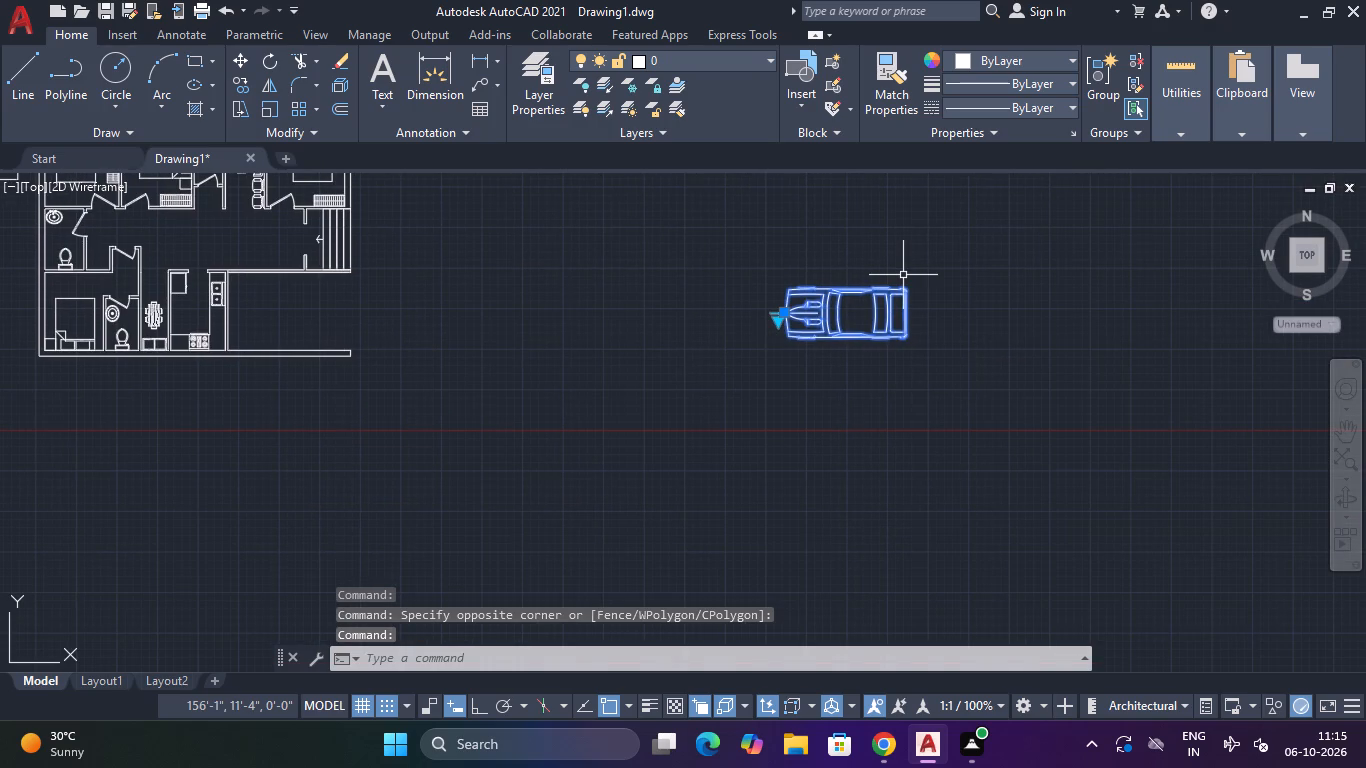
pyautogui.write('m')
pyautogui.press('space')
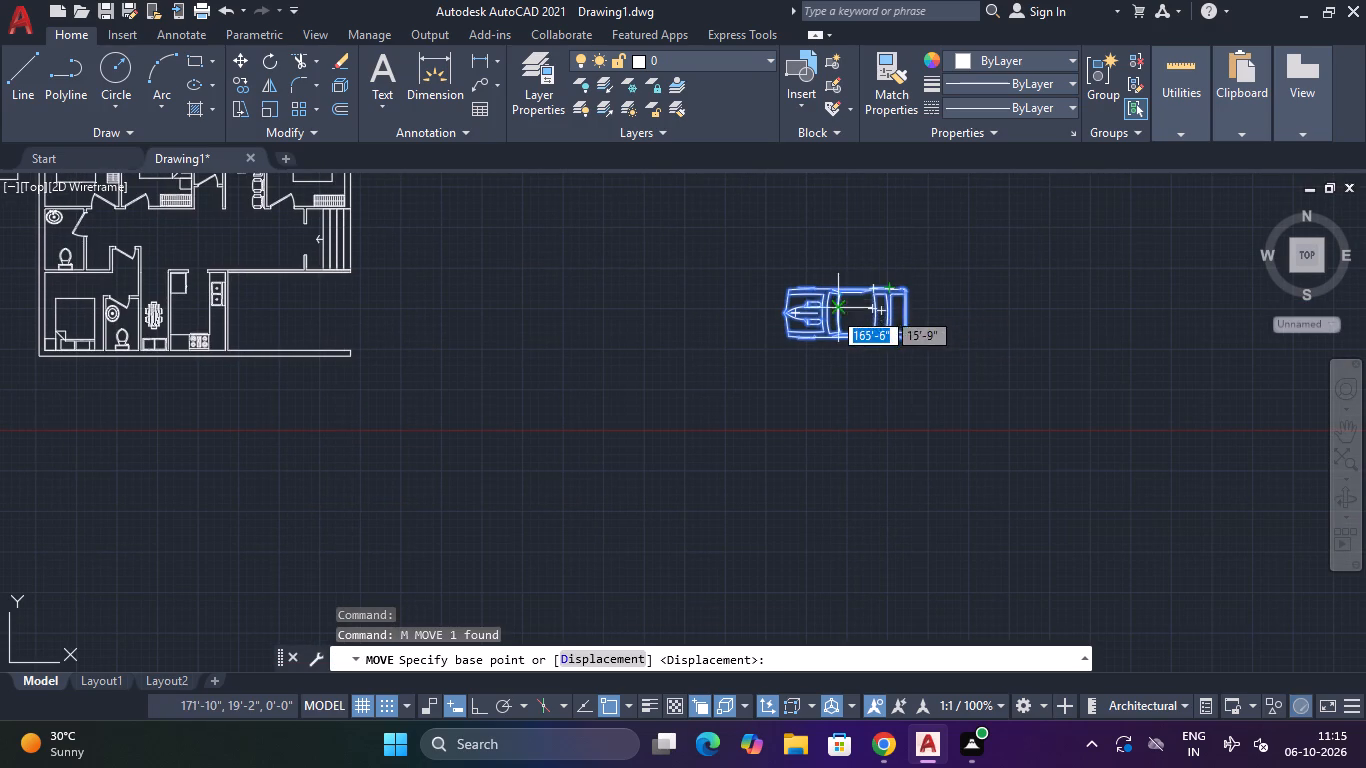
pyautogui.click(827, 313)
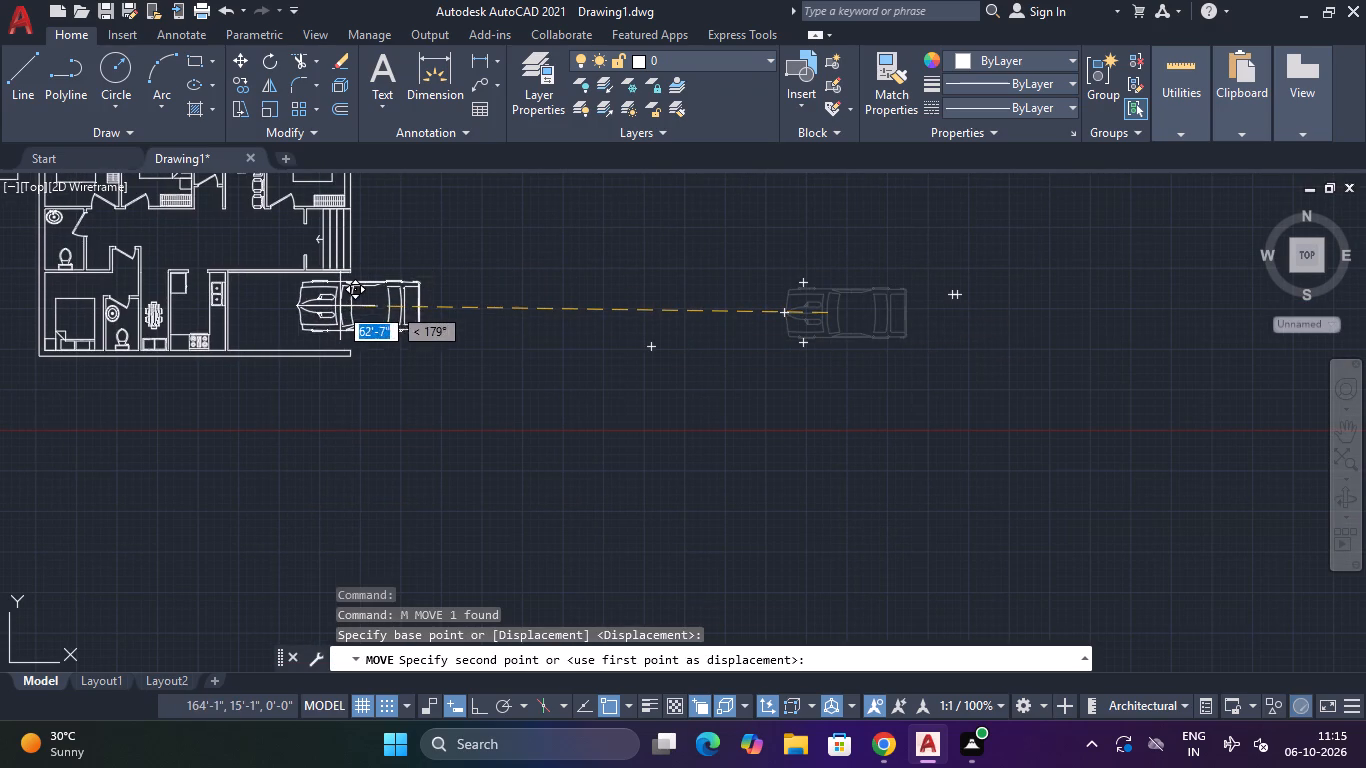
pyautogui.click(273, 310)
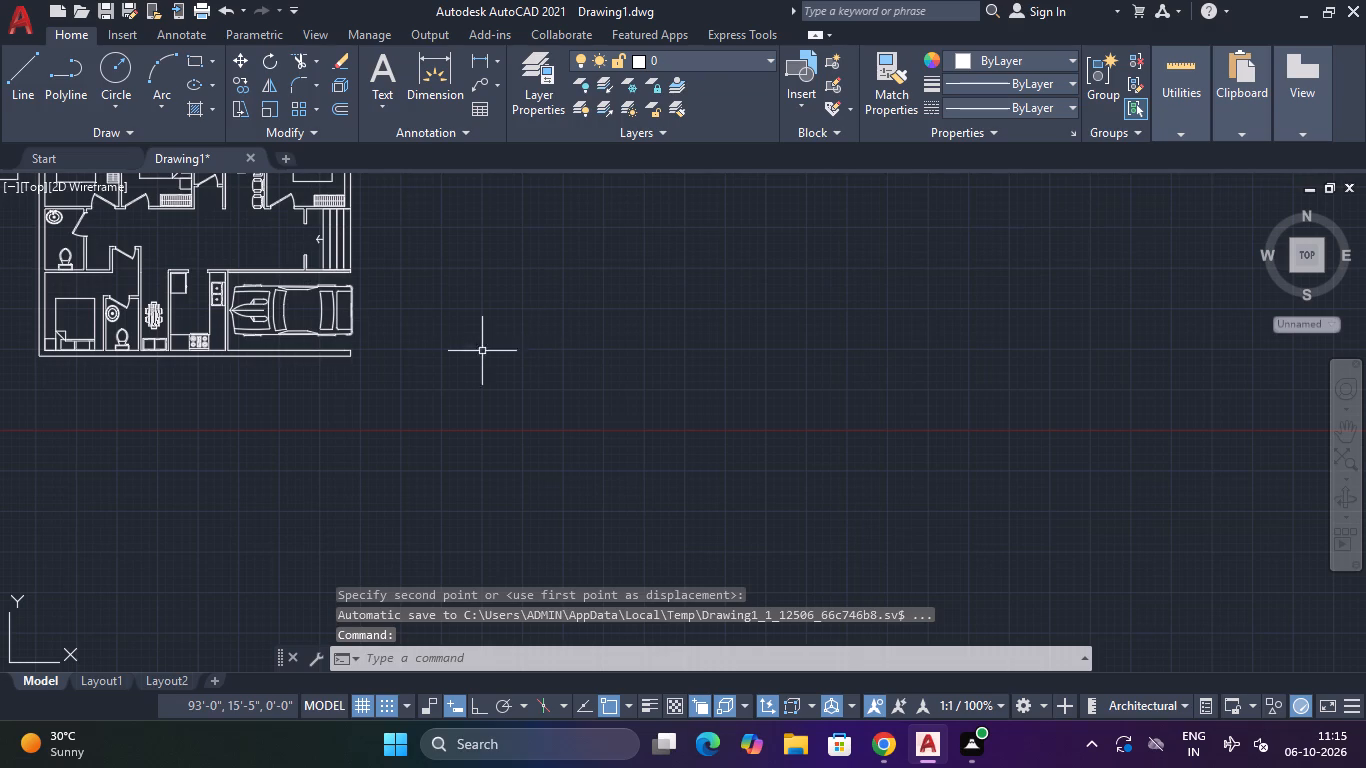
# Examine the car's fit in the parking bay and its clearance from the kitchen wall, and review the whole plan.
pyautogui.moveTo(477, 346); pyautogui.dragTo(868, 330, button='middle')
pyautogui.scroll(7, 629, 279)
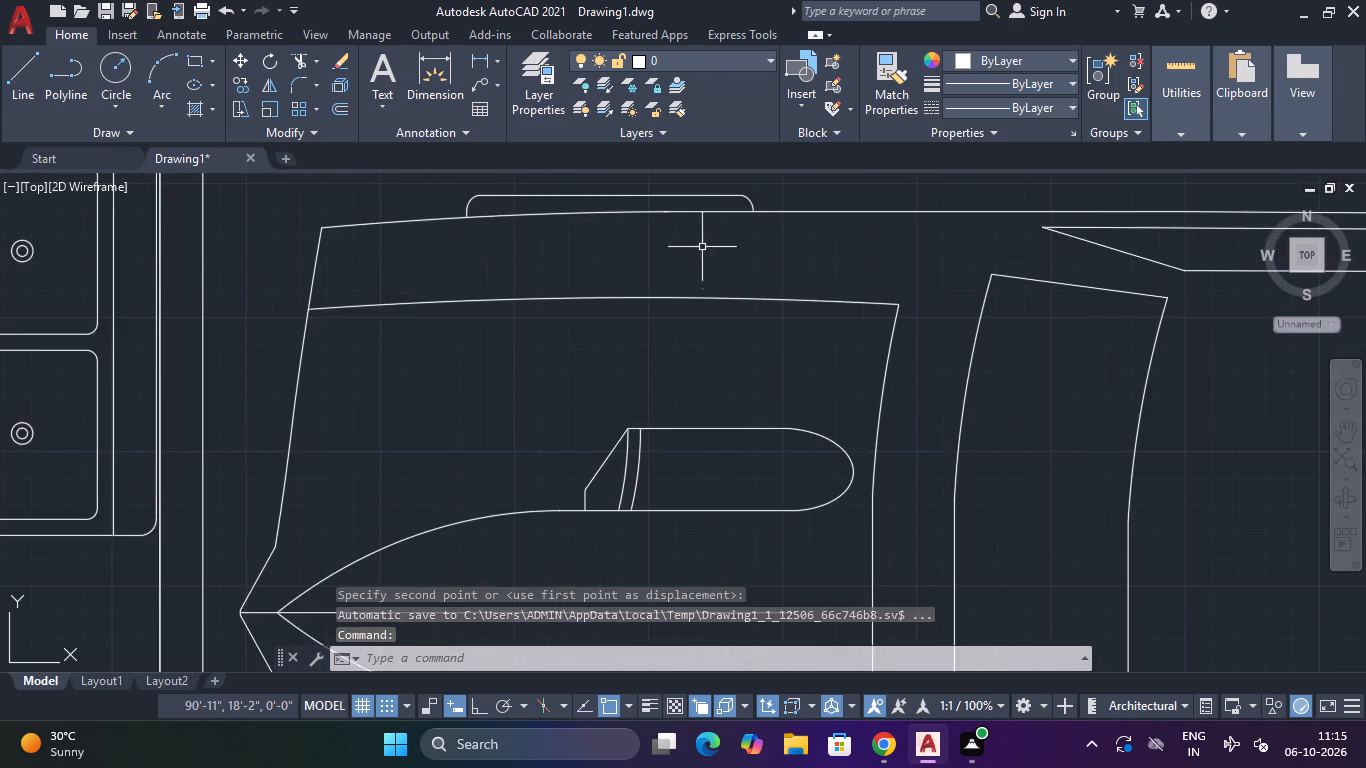
pyautogui.scroll(-1, 700, 259)
pyautogui.moveTo(698, 263); pyautogui.dragTo(825, 210, button='middle')
pyautogui.scroll(6, 533, 437)
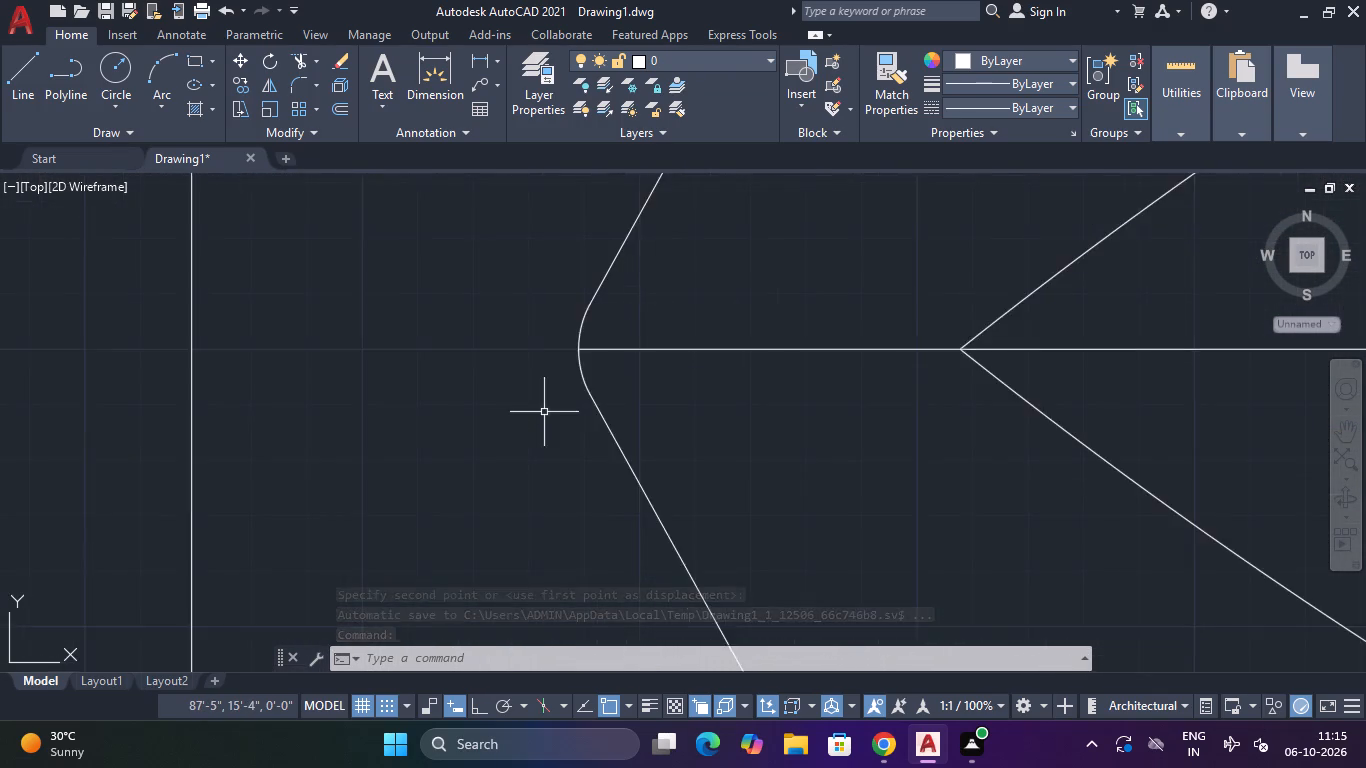
pyautogui.scroll(-19, 544, 412)
pyautogui.scroll(5, 572, 403)
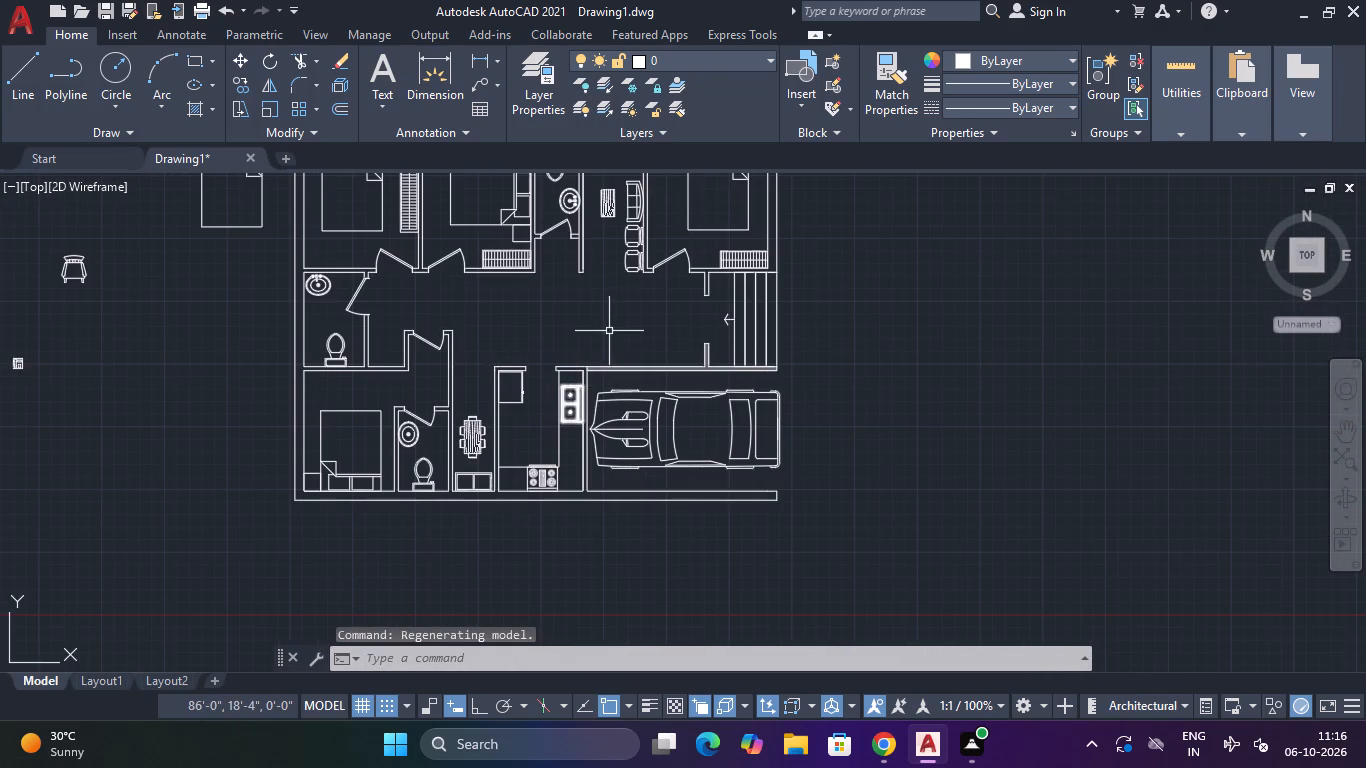
pyautogui.moveTo(609, 330); pyautogui.dragTo(733, 434, button='middle')
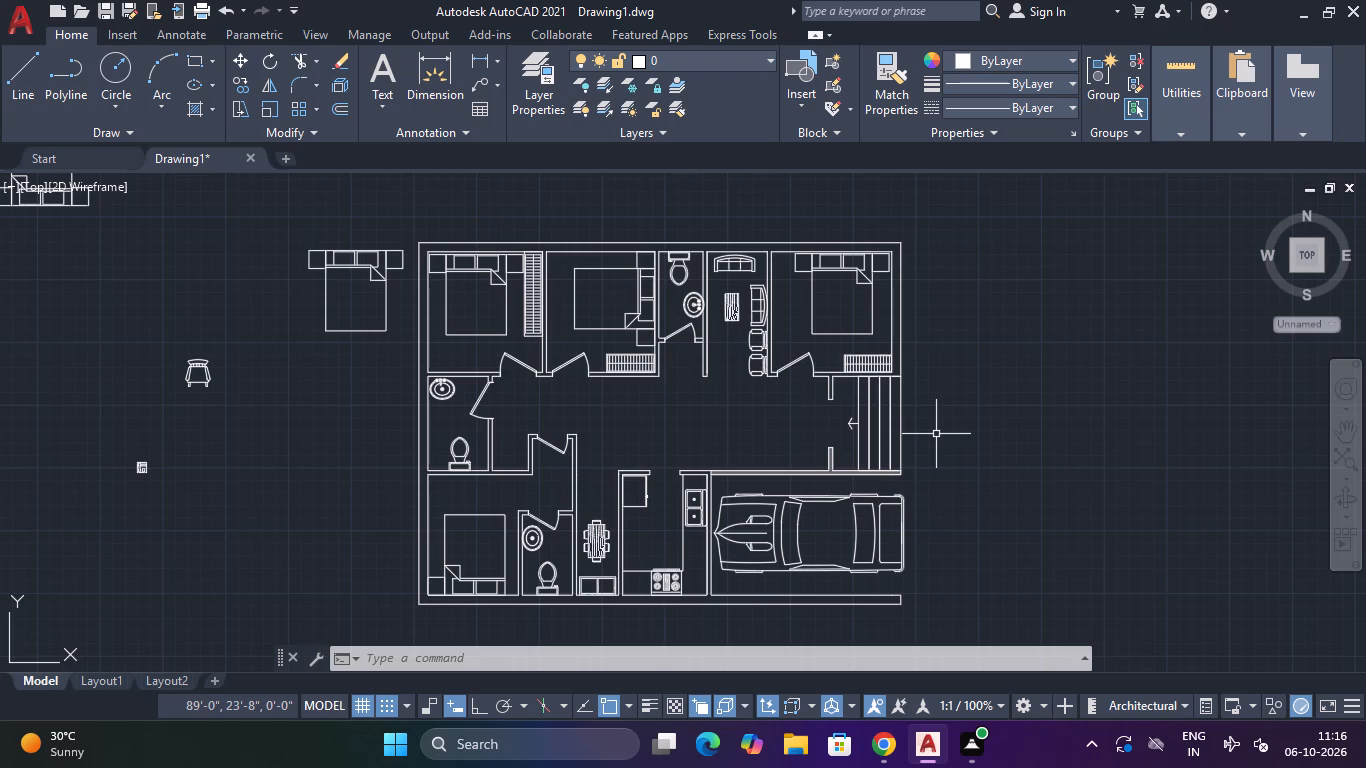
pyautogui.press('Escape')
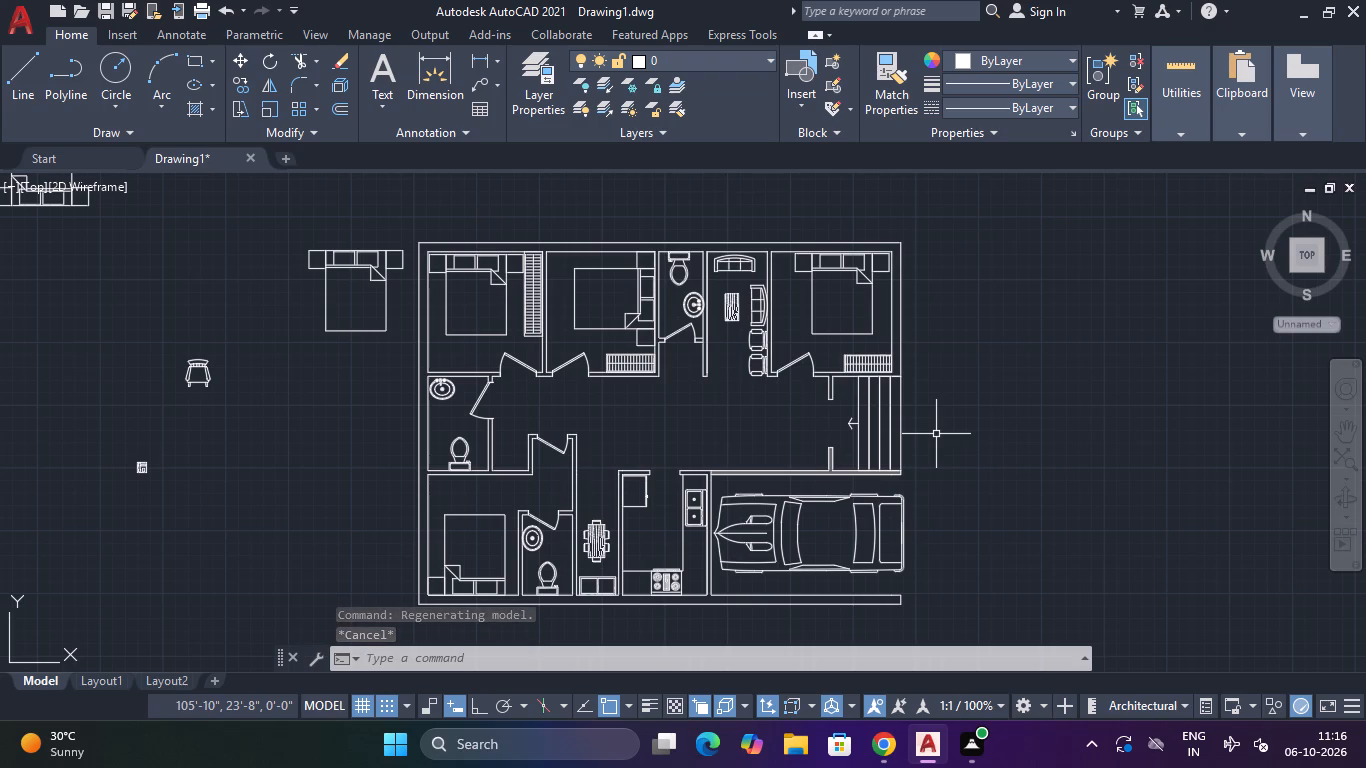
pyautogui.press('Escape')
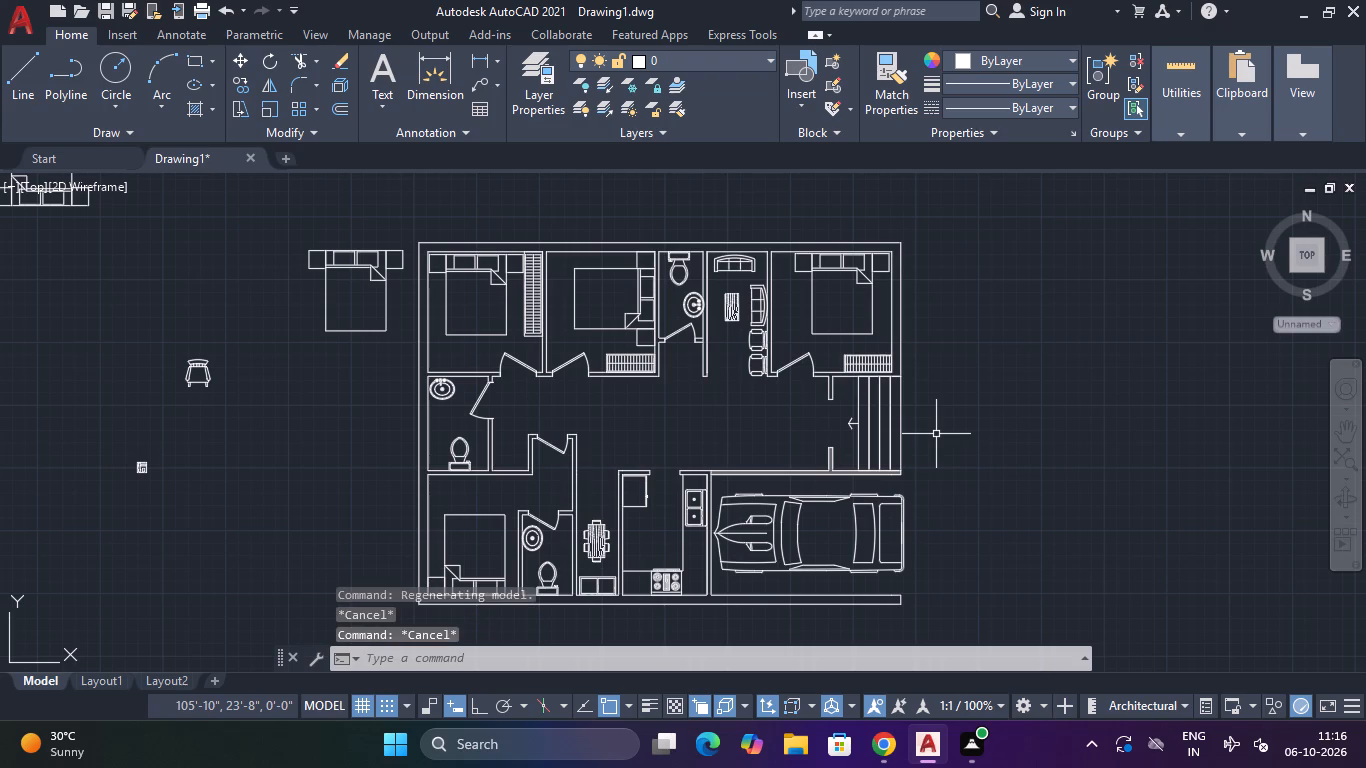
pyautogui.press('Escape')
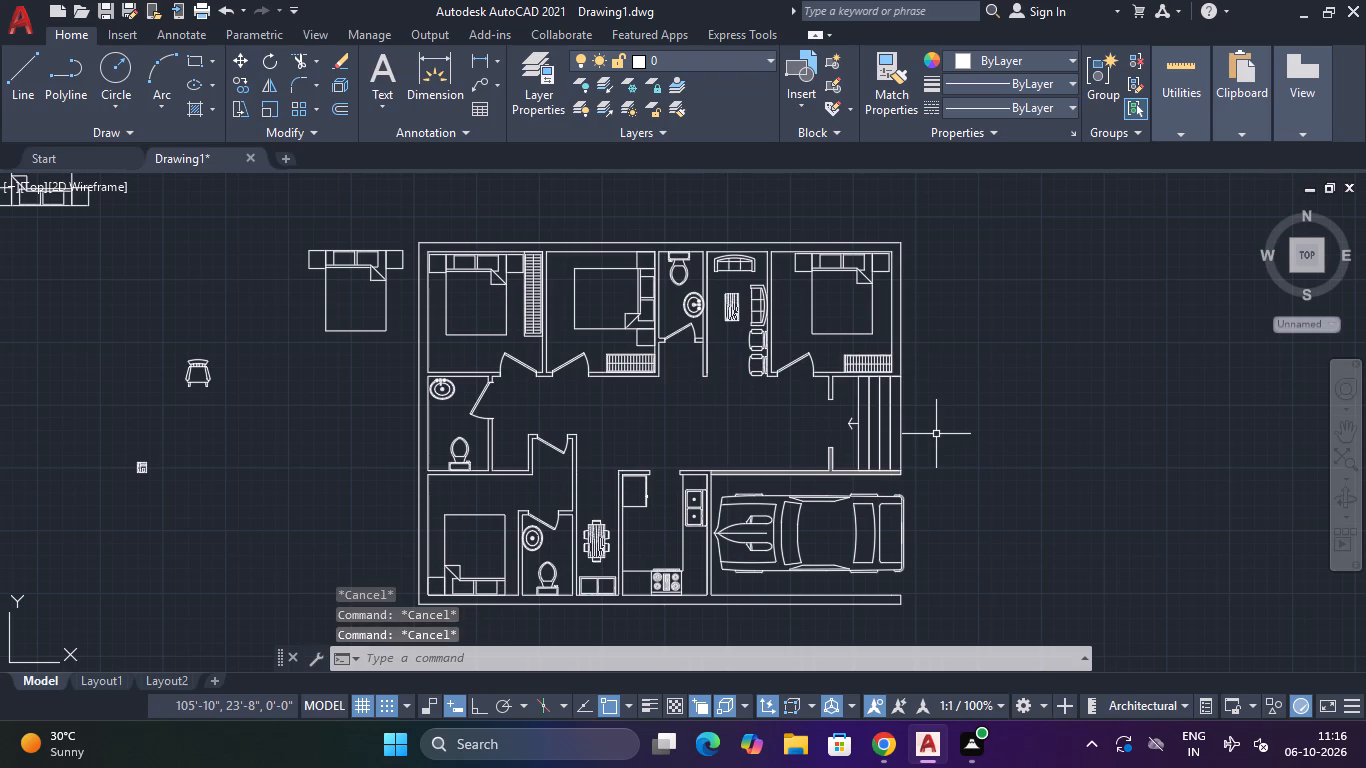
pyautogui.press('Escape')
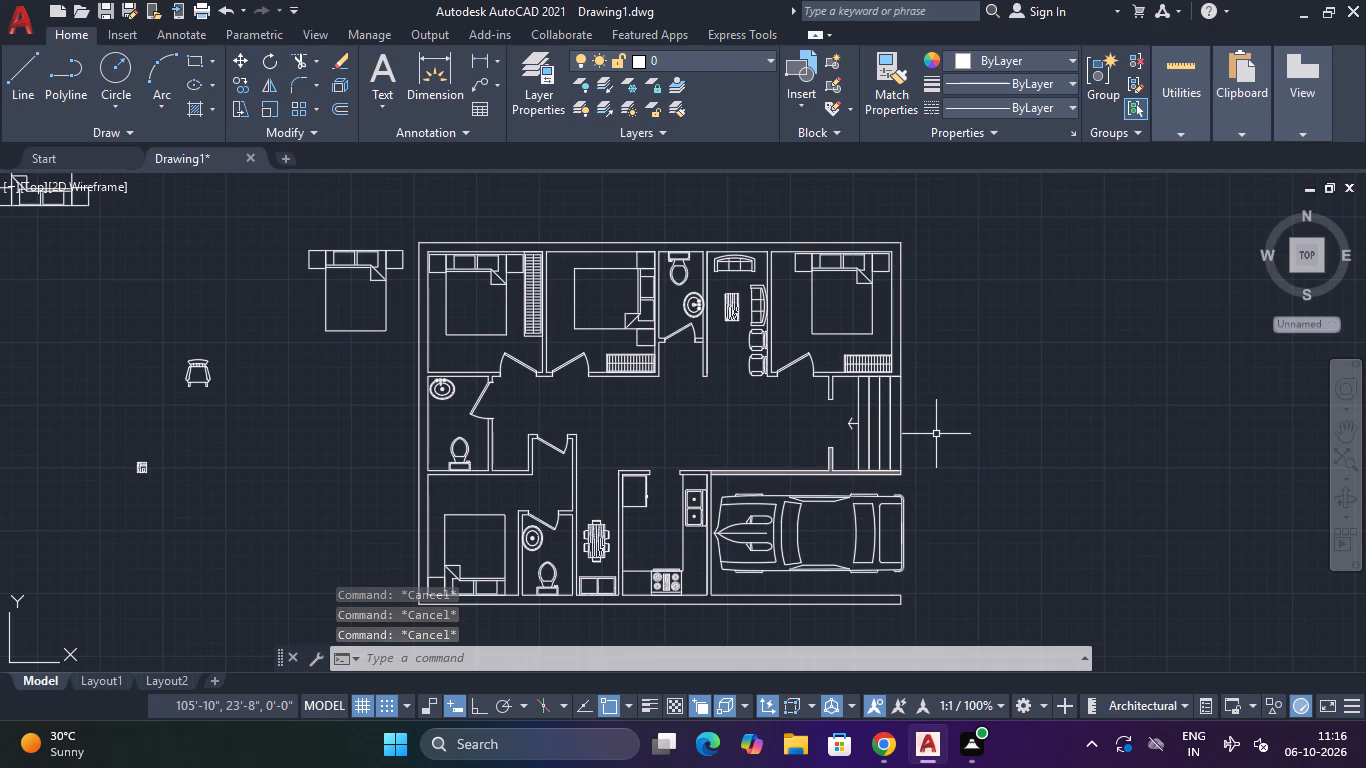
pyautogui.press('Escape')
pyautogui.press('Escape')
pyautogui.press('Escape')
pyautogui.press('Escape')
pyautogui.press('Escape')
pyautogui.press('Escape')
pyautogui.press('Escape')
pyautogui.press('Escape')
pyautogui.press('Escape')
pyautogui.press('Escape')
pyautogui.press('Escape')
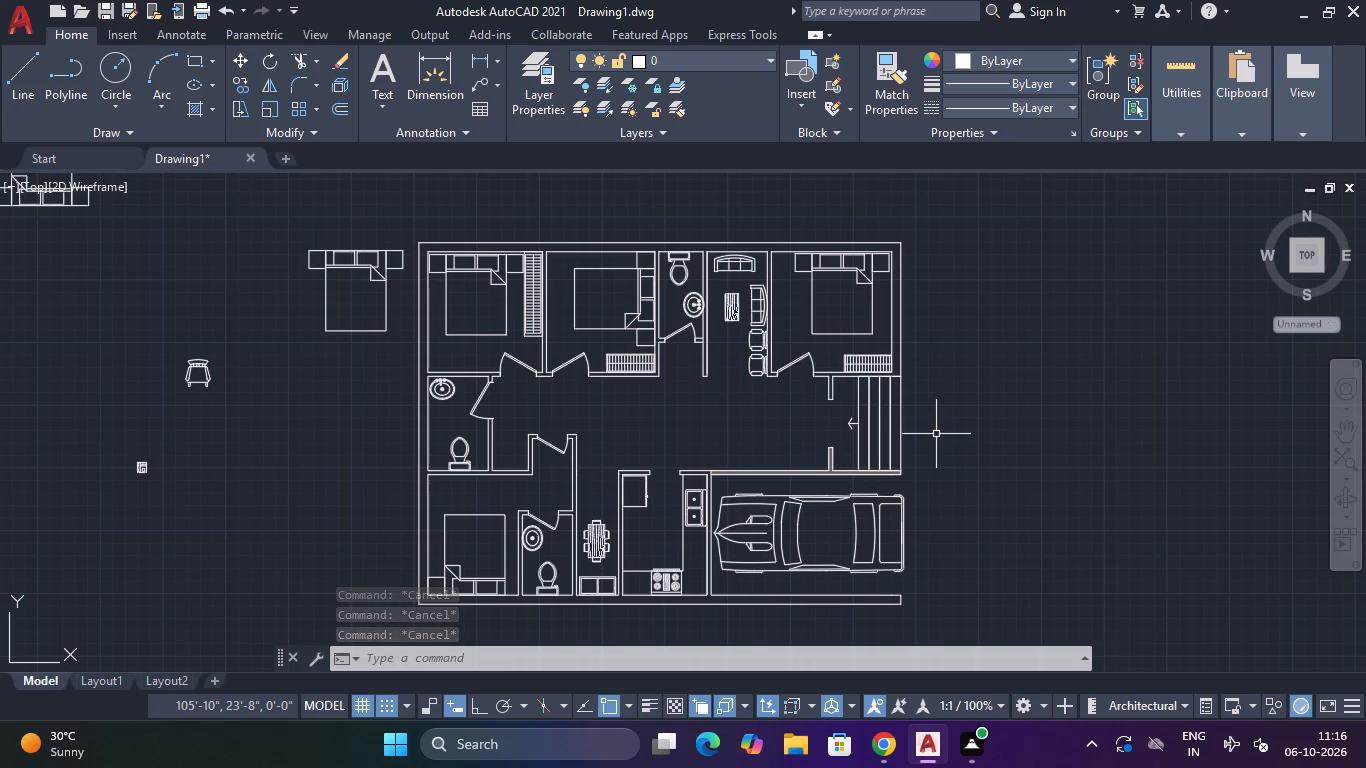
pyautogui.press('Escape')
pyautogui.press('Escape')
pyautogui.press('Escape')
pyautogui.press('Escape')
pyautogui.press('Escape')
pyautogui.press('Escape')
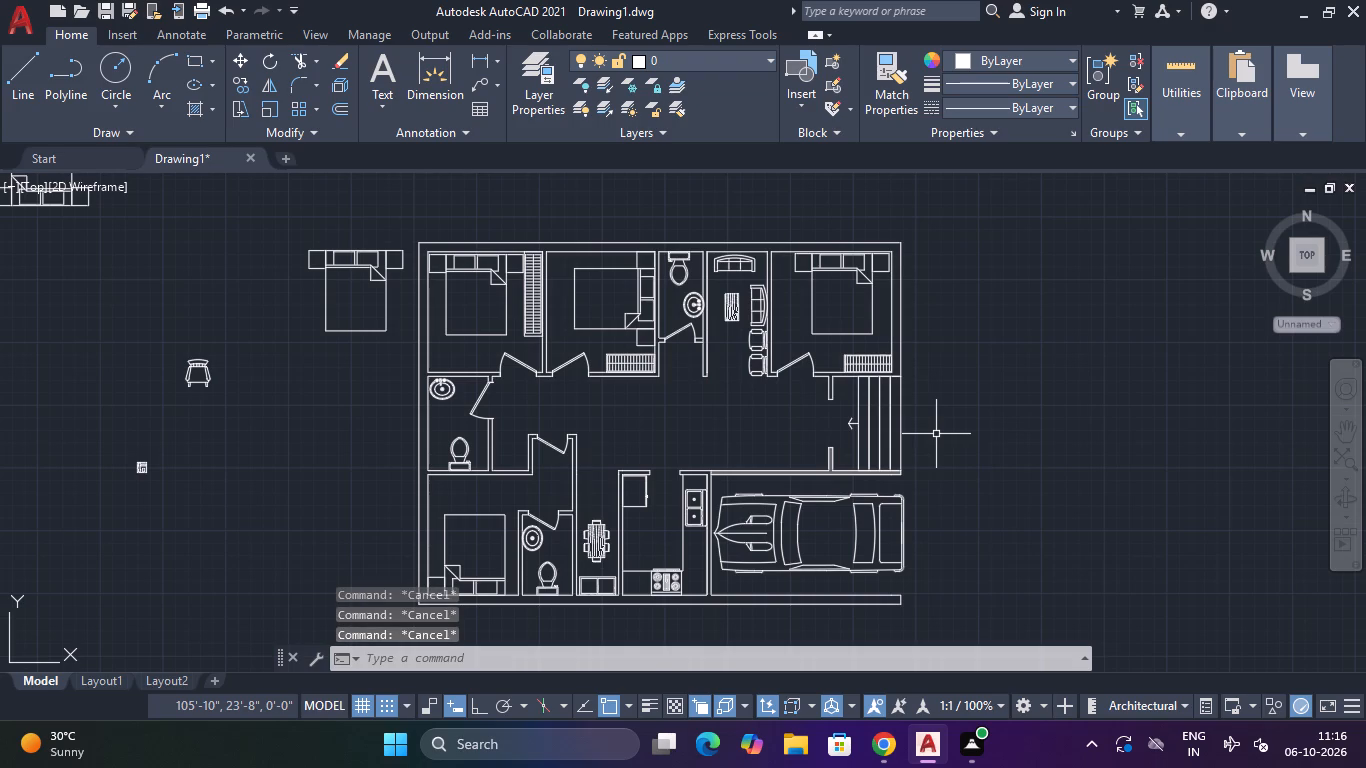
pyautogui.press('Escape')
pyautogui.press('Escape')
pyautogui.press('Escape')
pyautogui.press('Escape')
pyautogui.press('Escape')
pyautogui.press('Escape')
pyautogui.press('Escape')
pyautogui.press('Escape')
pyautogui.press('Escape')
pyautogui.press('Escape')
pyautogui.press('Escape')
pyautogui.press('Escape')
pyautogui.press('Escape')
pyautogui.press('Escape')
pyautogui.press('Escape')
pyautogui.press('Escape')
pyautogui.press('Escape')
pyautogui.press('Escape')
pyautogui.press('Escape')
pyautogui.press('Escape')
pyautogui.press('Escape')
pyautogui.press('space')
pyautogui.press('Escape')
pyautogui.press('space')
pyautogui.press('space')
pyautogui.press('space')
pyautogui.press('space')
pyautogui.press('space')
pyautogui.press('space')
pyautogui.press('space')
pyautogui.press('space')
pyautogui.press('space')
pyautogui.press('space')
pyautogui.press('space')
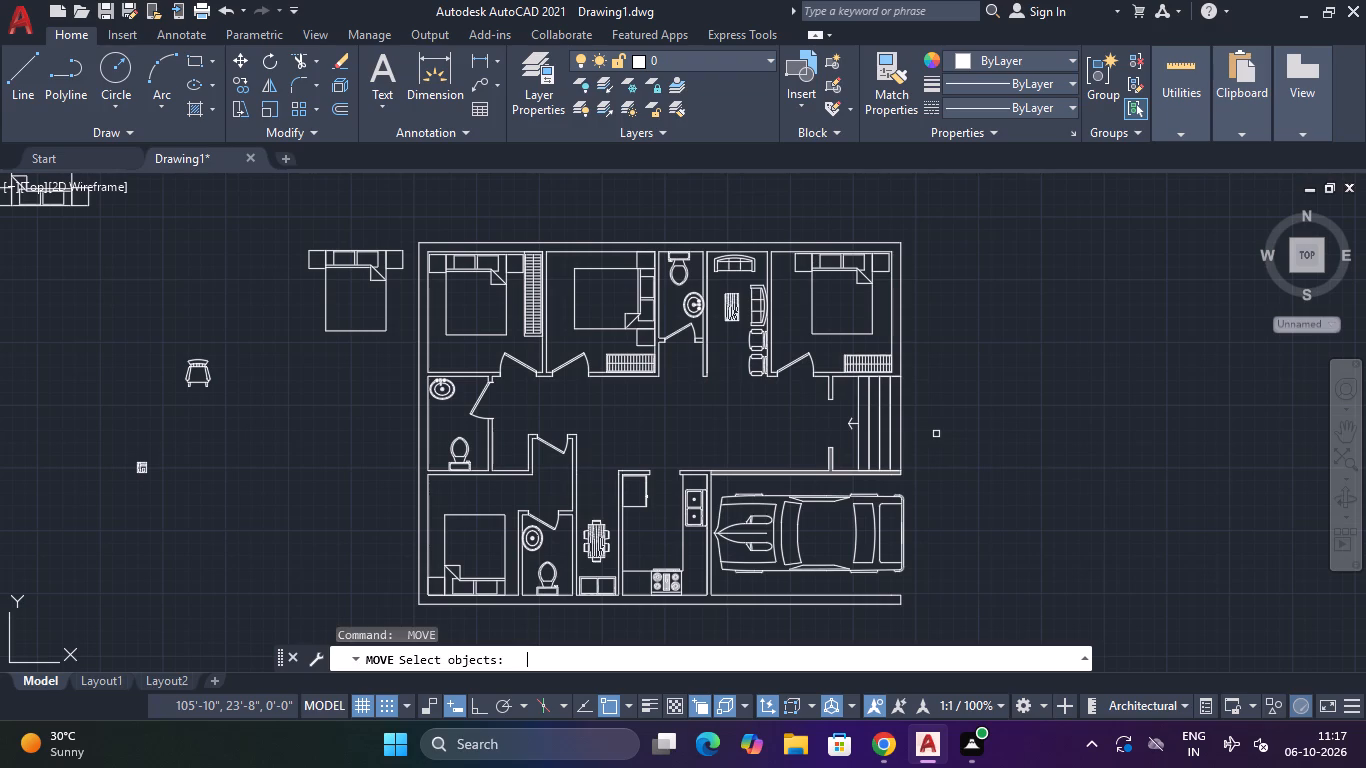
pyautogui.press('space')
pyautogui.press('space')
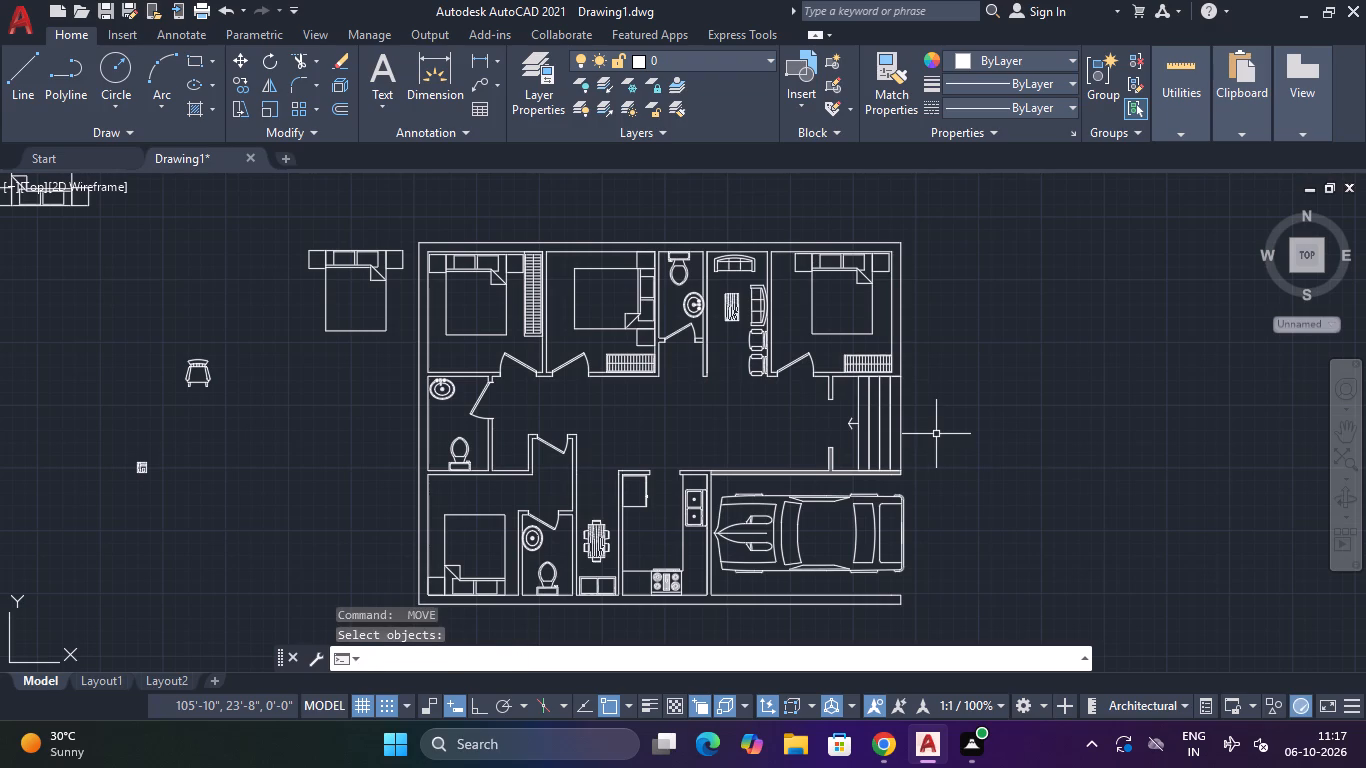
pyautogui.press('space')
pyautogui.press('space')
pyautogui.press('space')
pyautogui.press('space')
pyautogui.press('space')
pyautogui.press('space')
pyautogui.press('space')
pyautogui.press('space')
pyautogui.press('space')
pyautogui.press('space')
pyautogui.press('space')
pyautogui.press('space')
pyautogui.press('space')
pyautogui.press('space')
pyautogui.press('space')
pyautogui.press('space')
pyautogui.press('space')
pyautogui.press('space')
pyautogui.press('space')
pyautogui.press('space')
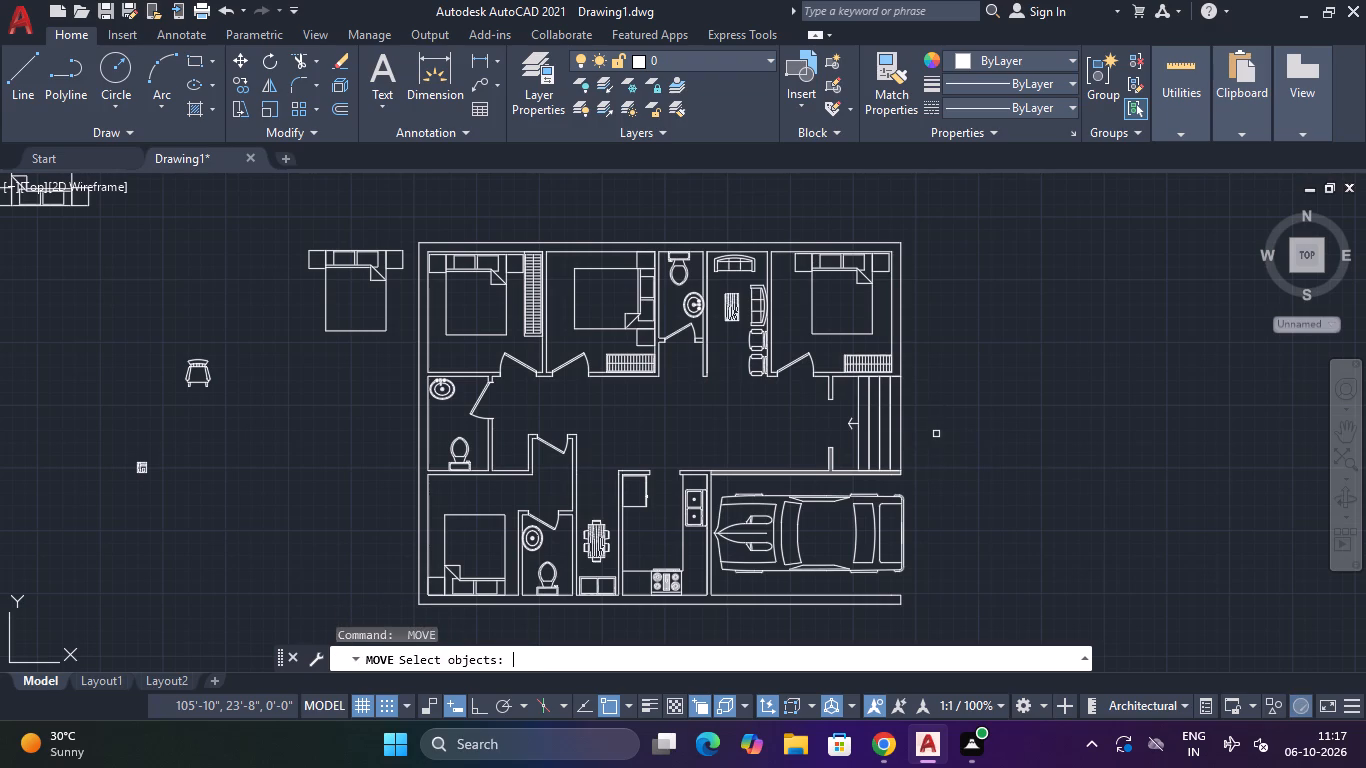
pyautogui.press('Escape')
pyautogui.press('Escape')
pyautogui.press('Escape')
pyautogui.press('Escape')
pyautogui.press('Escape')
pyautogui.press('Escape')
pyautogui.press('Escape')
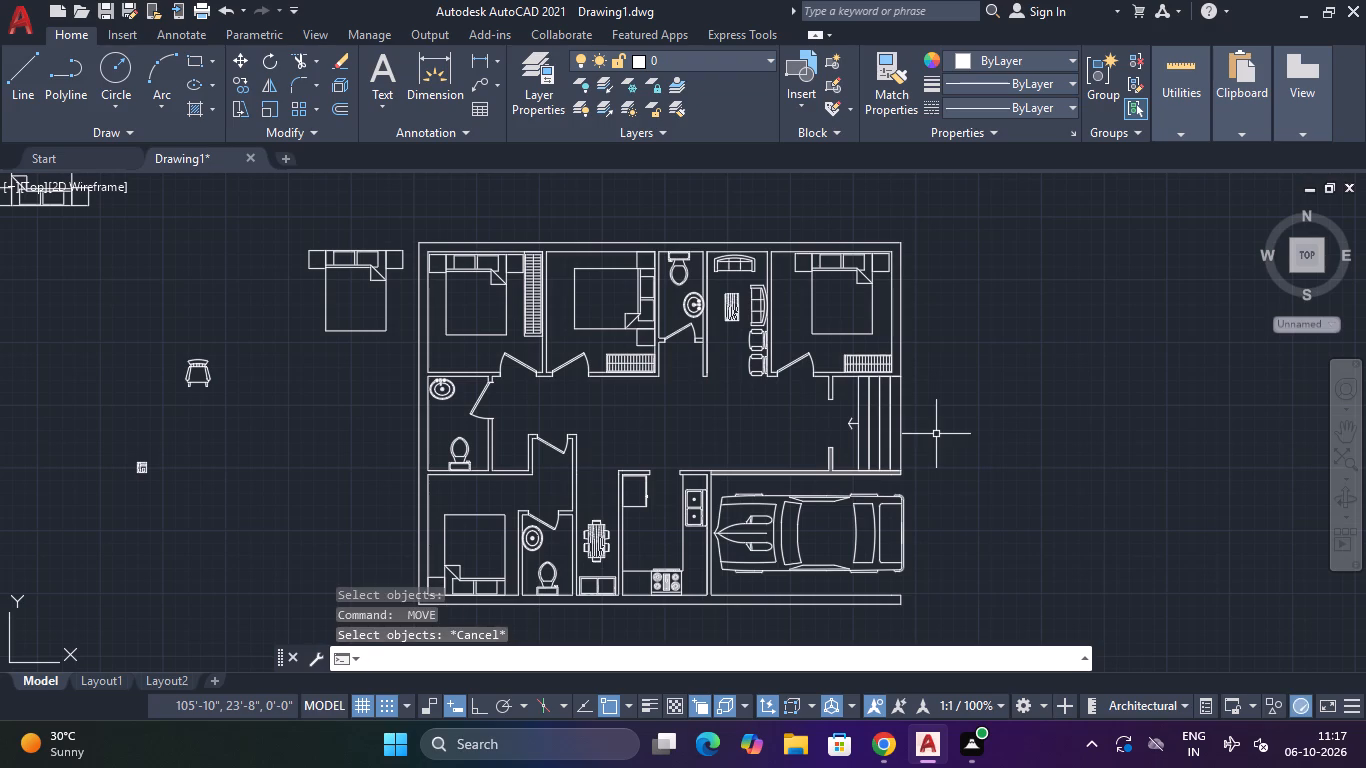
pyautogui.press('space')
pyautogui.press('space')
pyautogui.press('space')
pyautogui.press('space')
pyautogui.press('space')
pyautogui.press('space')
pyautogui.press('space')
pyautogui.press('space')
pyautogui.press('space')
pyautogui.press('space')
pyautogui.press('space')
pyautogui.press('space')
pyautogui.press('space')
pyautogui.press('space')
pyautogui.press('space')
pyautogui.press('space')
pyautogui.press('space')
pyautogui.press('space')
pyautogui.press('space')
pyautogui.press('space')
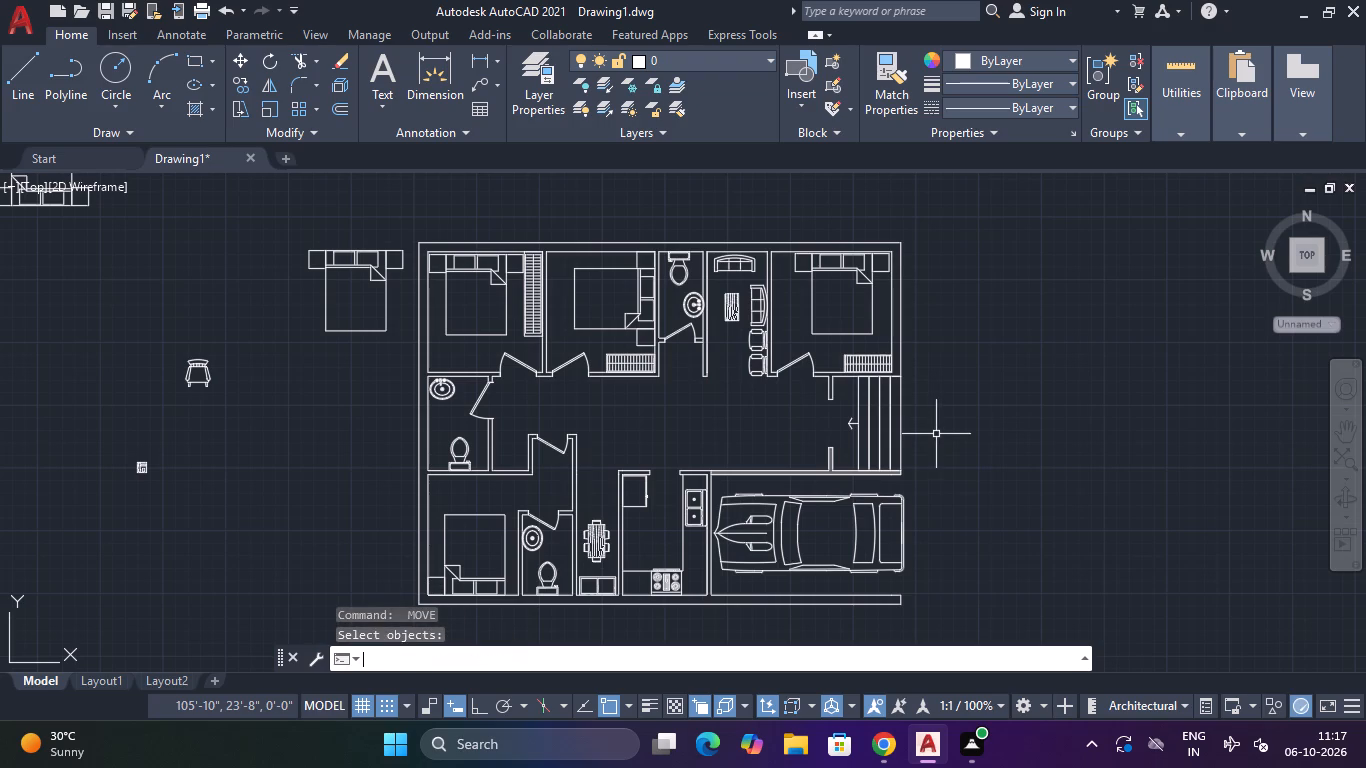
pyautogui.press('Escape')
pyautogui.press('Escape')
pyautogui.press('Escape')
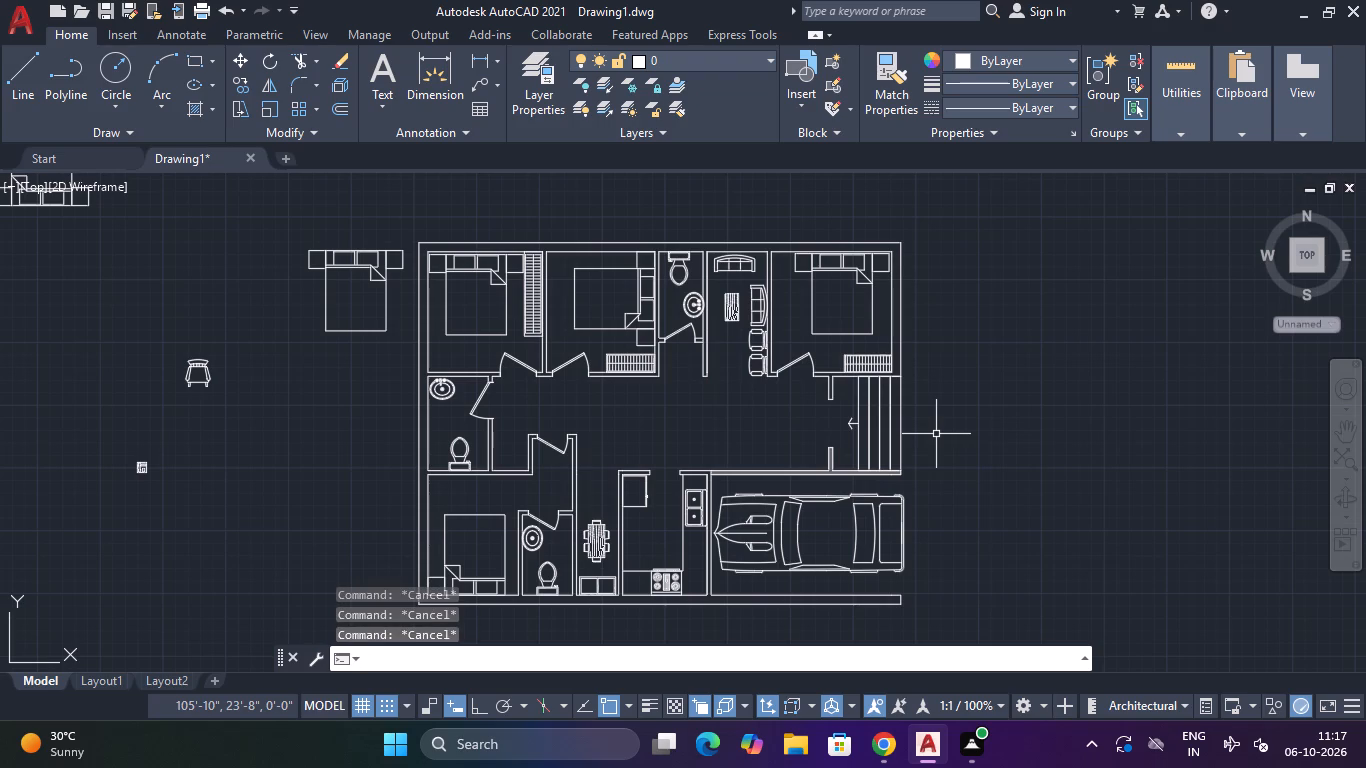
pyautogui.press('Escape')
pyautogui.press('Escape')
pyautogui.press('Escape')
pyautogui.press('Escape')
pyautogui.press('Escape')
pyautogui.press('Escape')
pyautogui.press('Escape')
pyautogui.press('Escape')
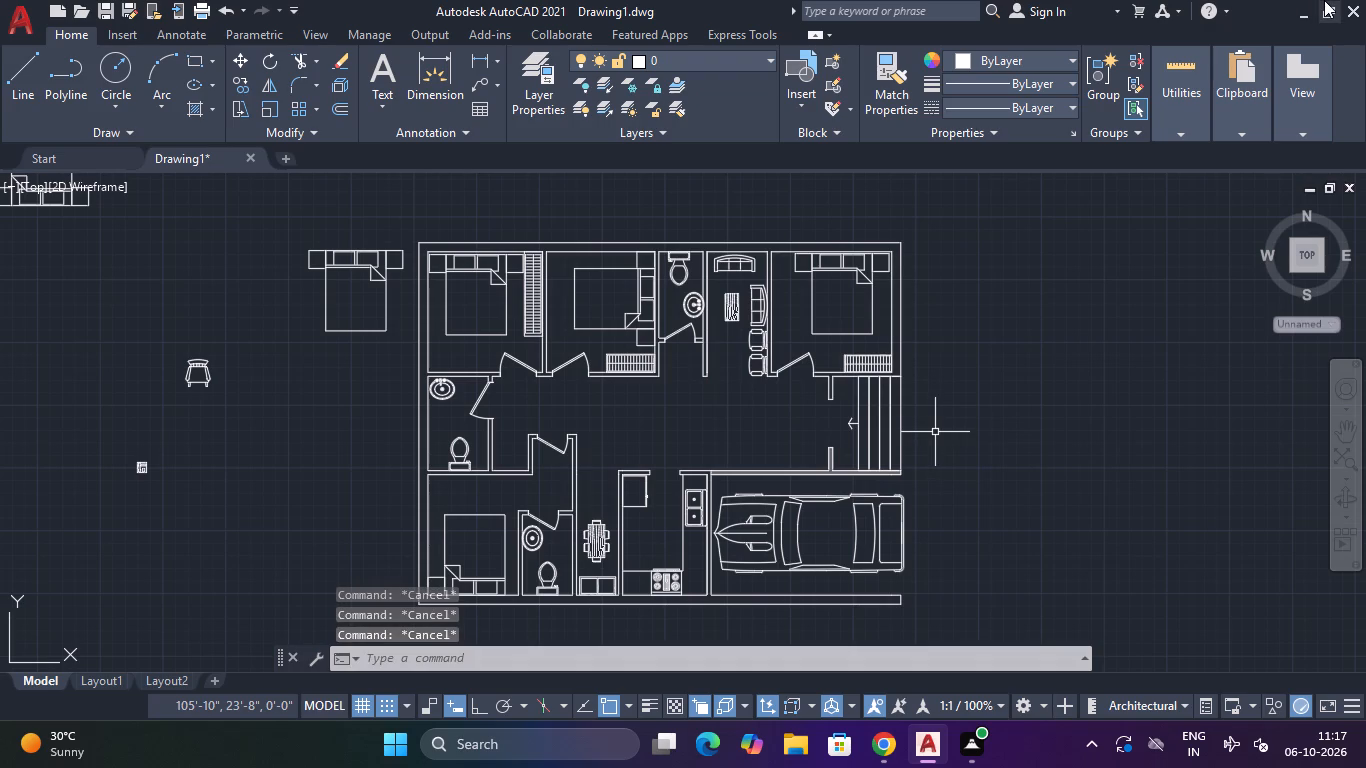
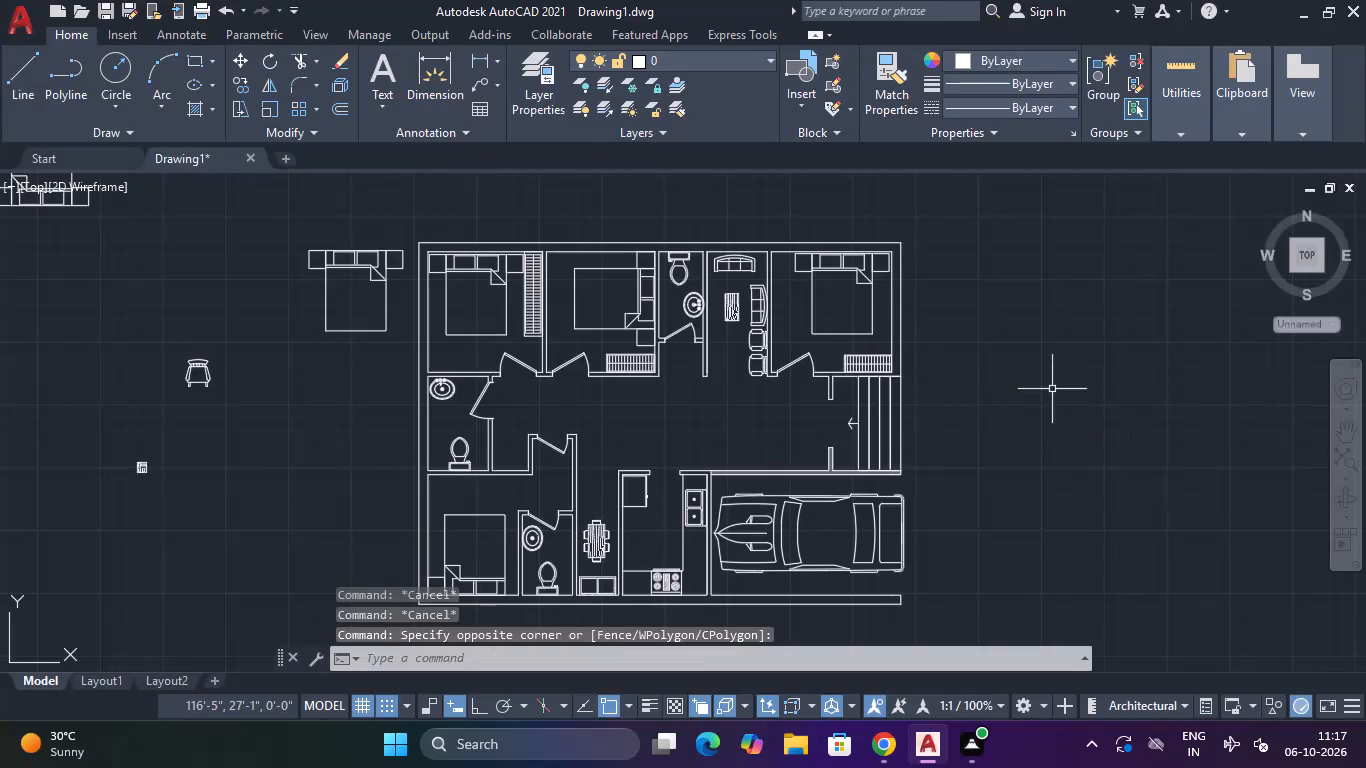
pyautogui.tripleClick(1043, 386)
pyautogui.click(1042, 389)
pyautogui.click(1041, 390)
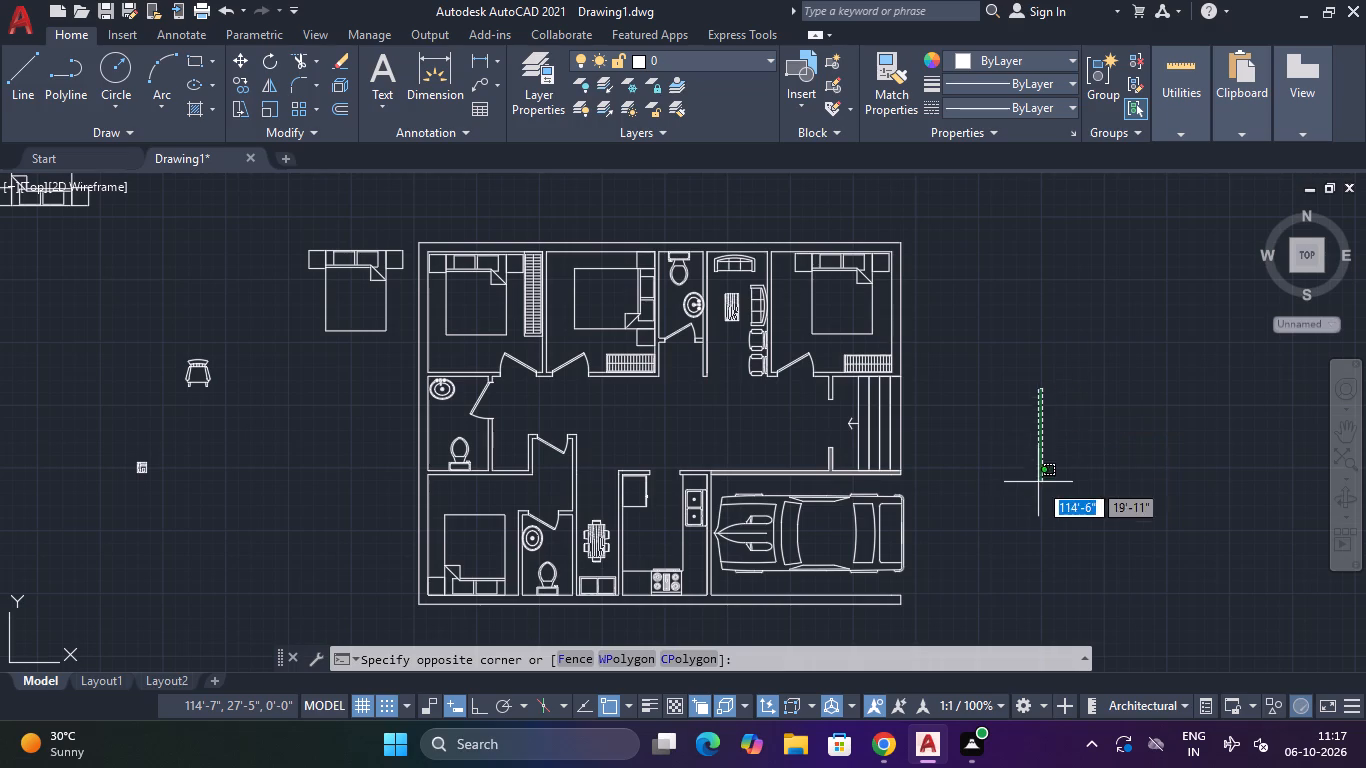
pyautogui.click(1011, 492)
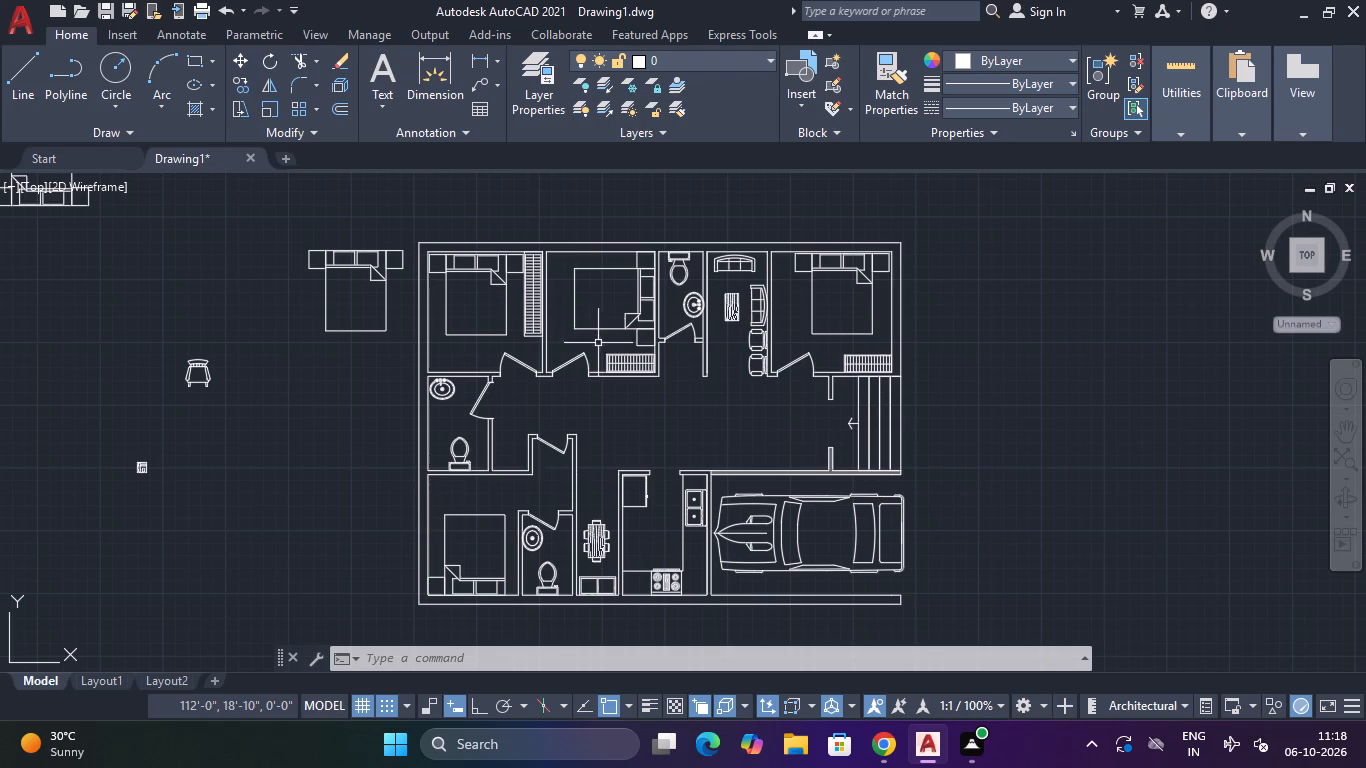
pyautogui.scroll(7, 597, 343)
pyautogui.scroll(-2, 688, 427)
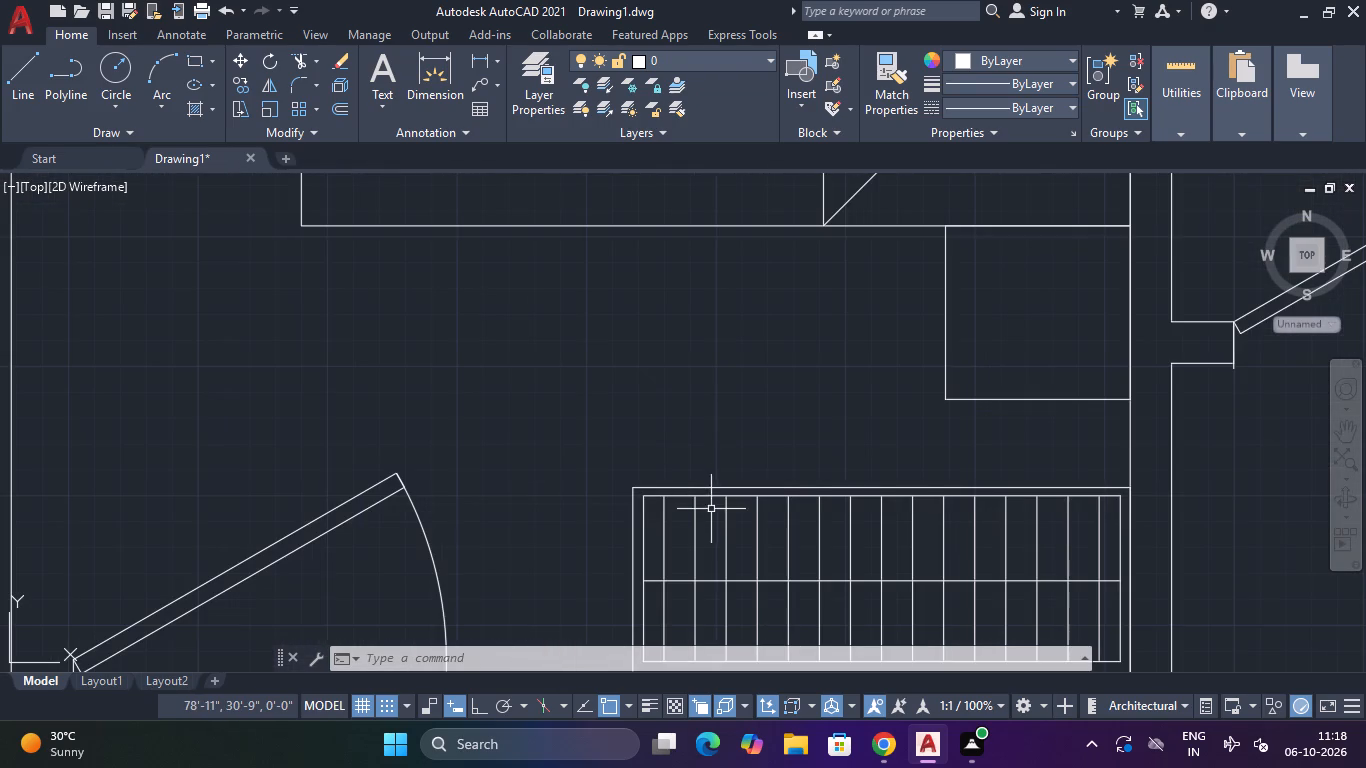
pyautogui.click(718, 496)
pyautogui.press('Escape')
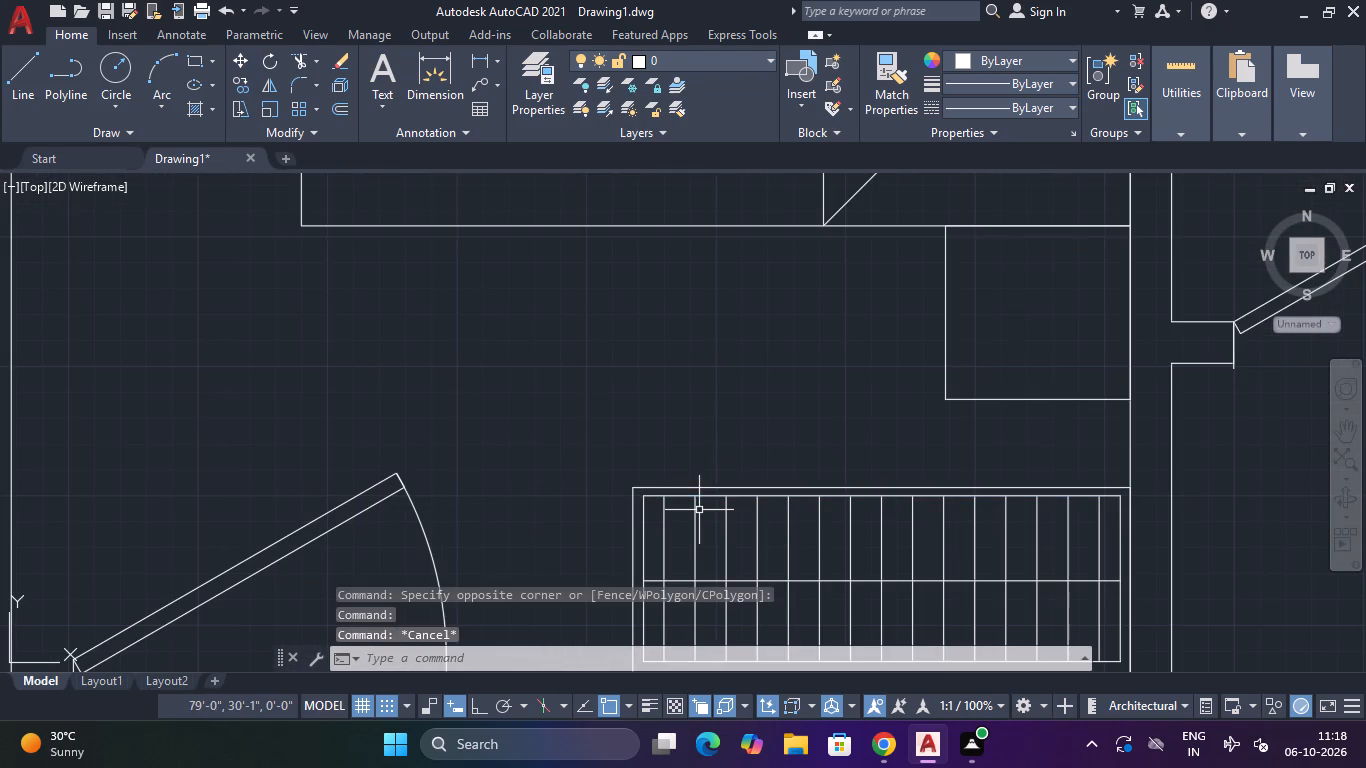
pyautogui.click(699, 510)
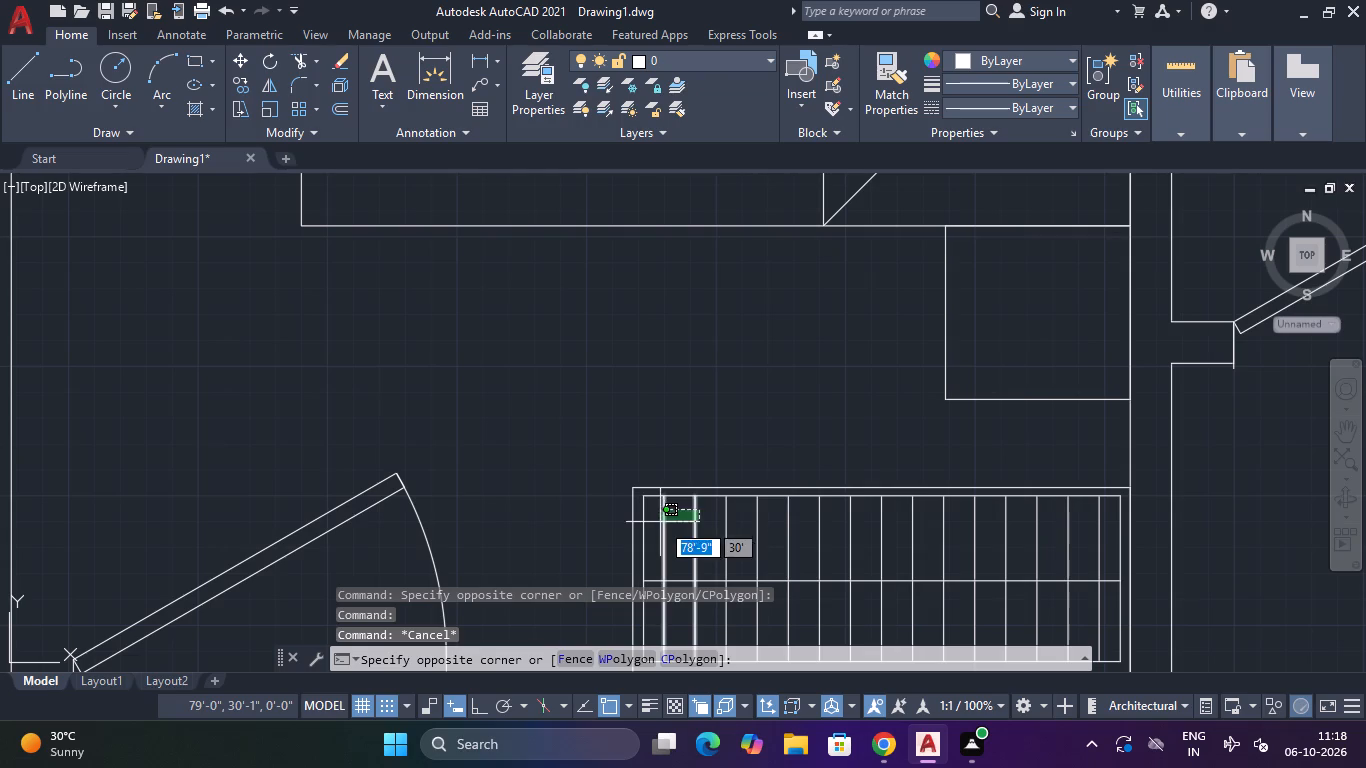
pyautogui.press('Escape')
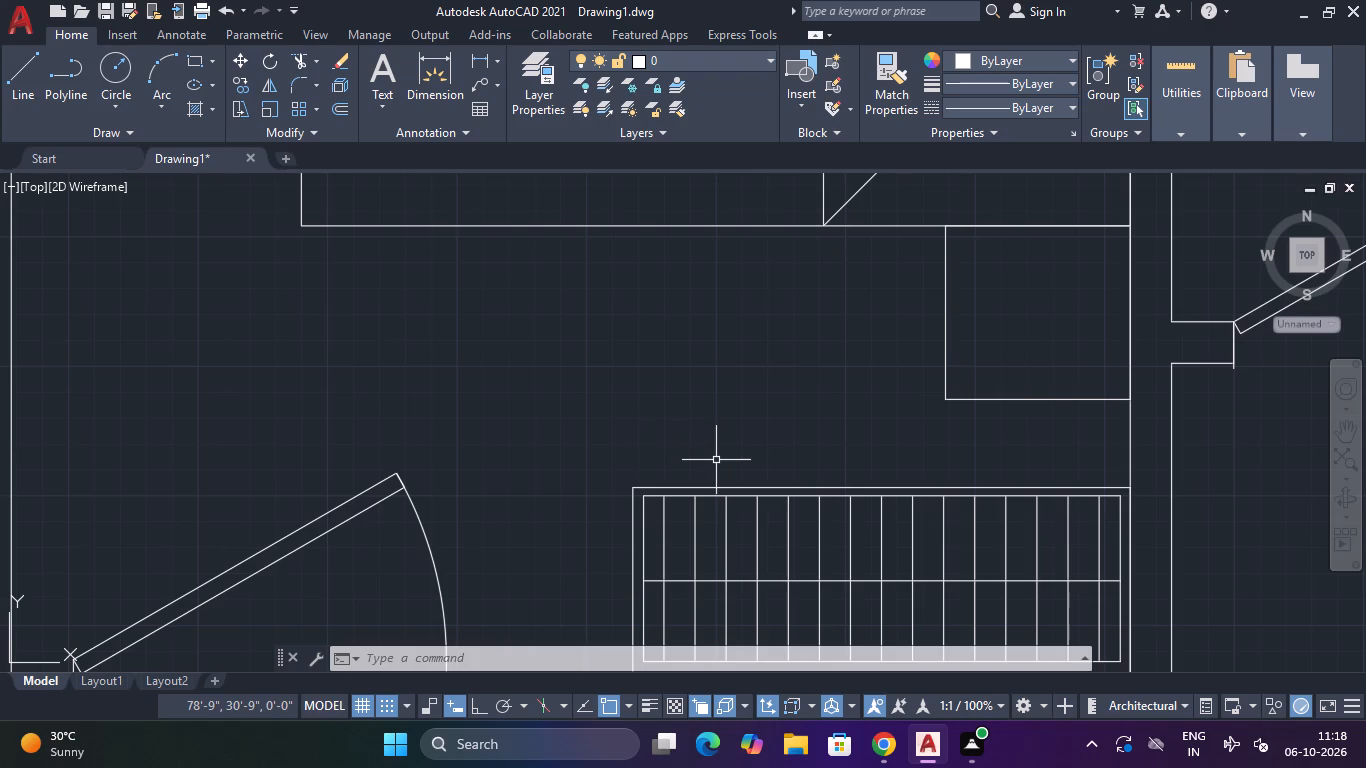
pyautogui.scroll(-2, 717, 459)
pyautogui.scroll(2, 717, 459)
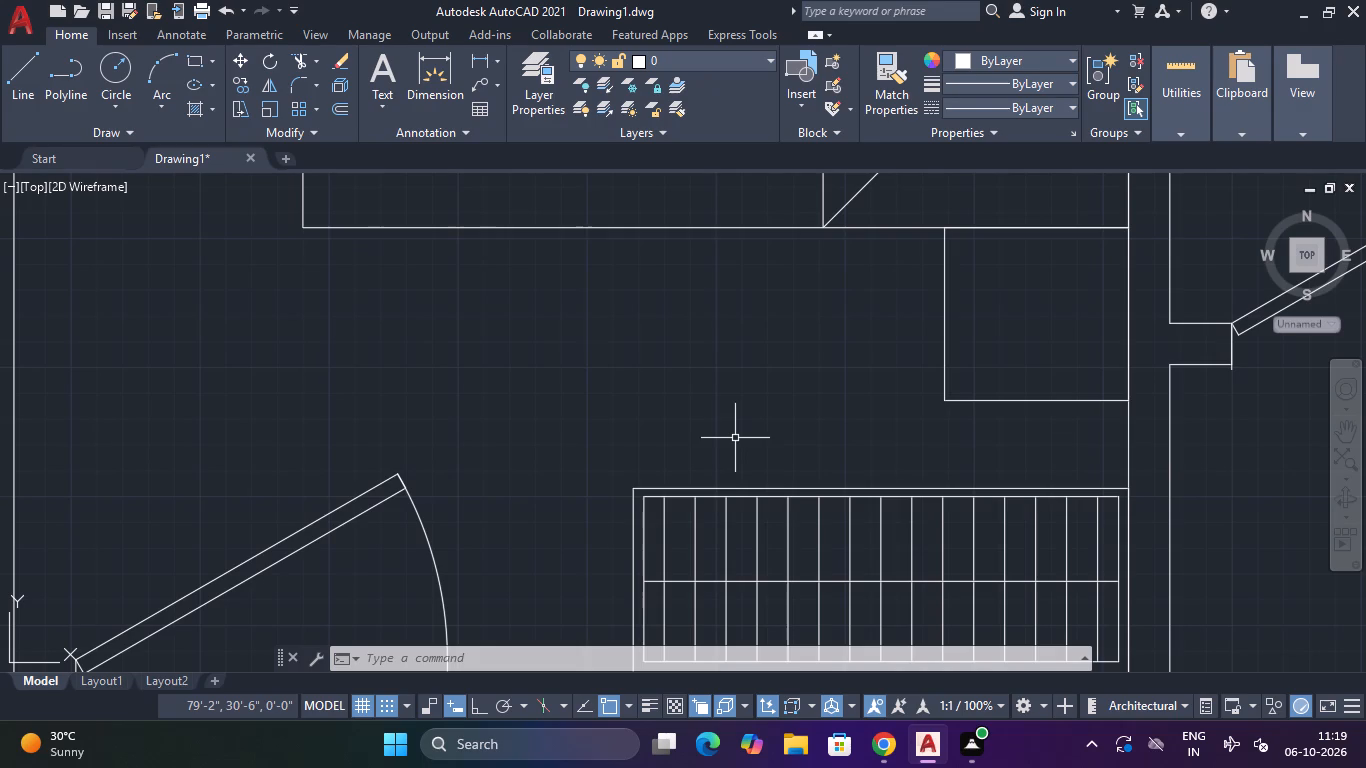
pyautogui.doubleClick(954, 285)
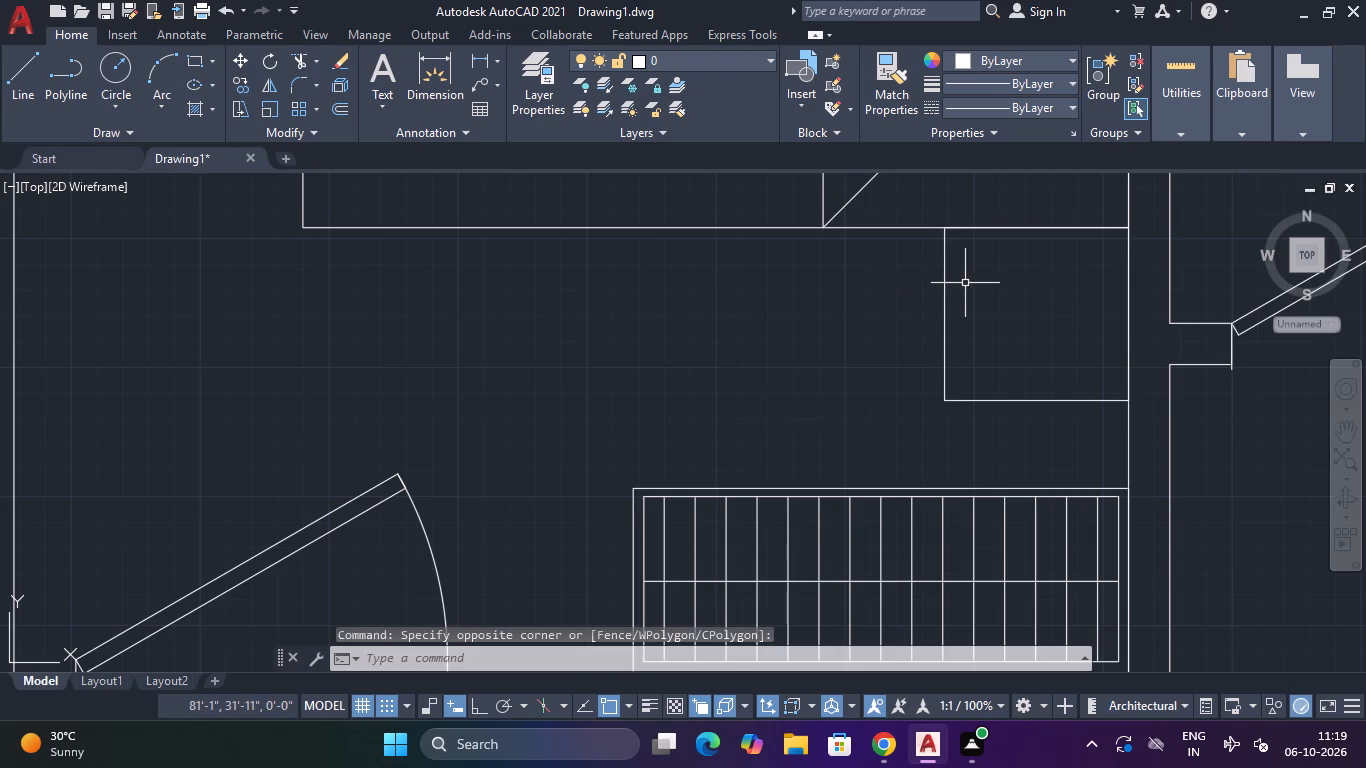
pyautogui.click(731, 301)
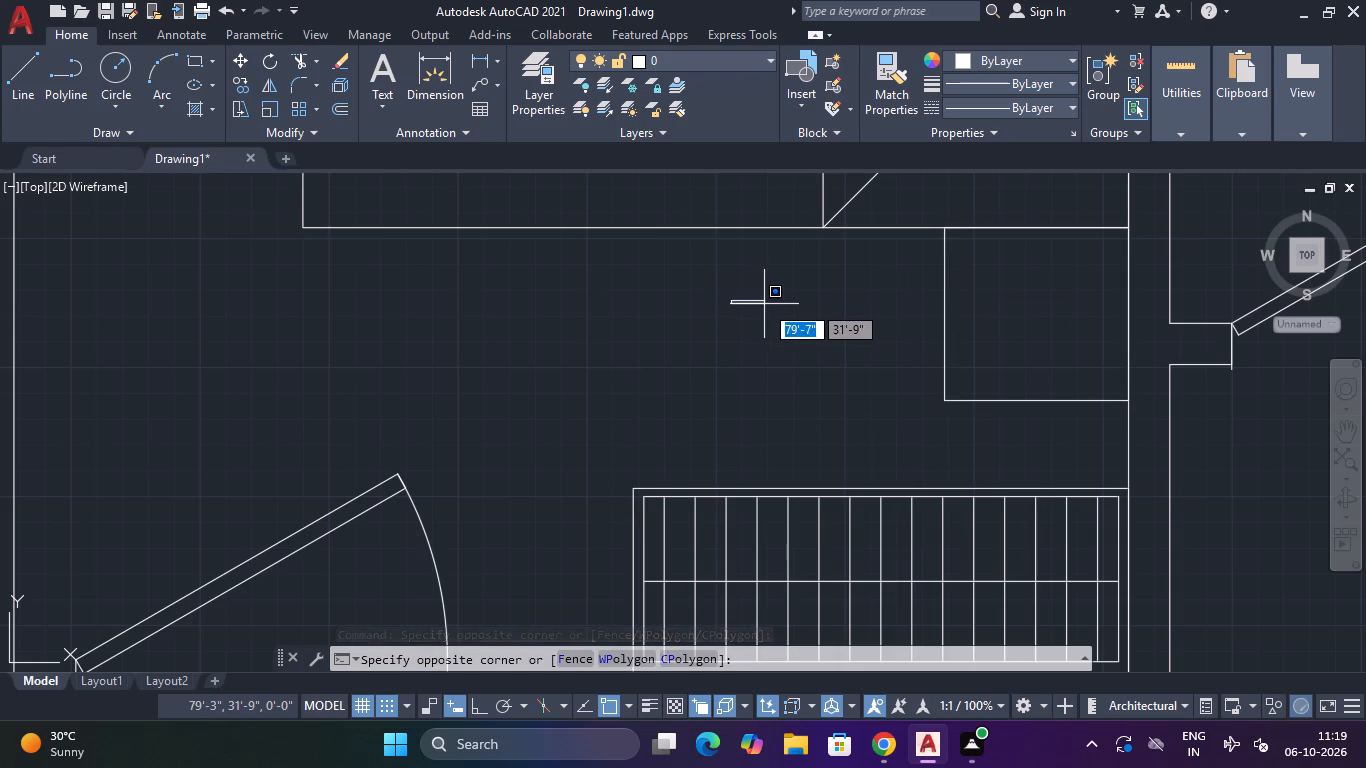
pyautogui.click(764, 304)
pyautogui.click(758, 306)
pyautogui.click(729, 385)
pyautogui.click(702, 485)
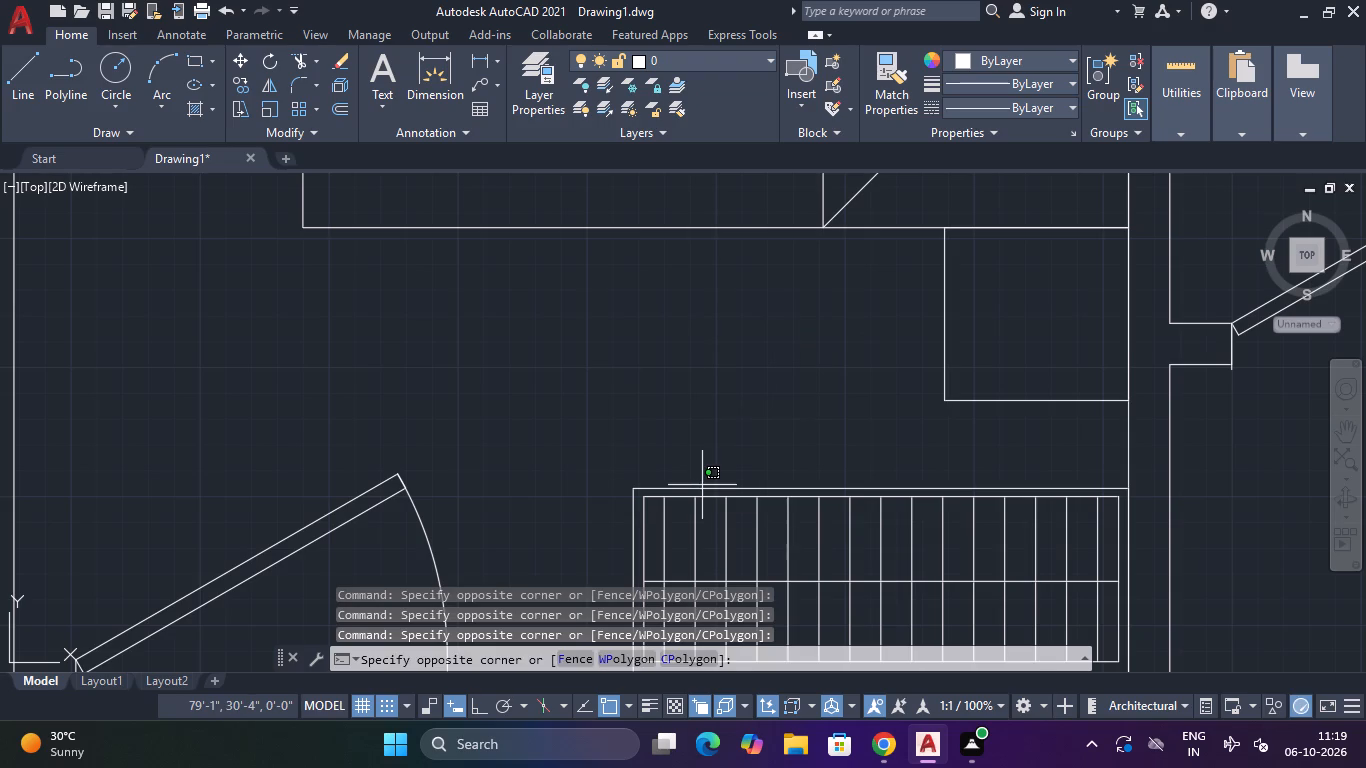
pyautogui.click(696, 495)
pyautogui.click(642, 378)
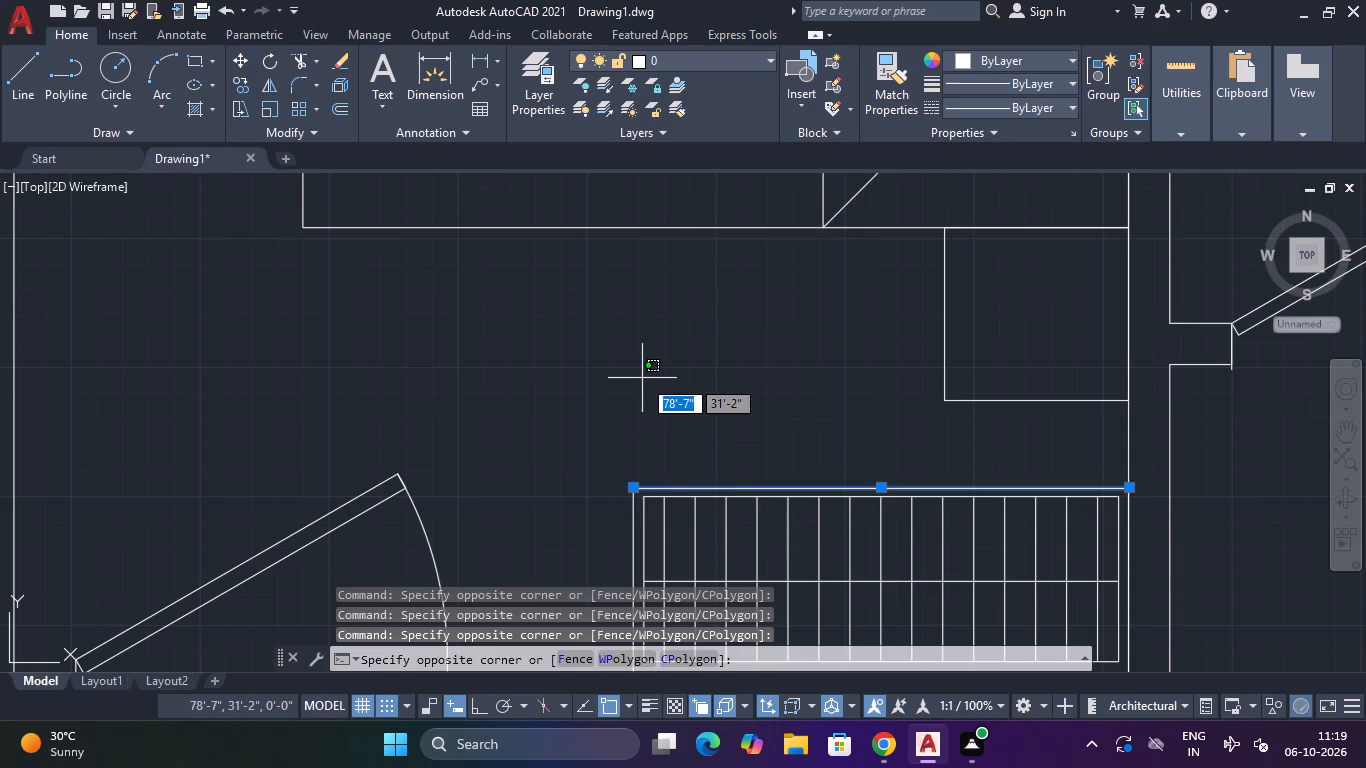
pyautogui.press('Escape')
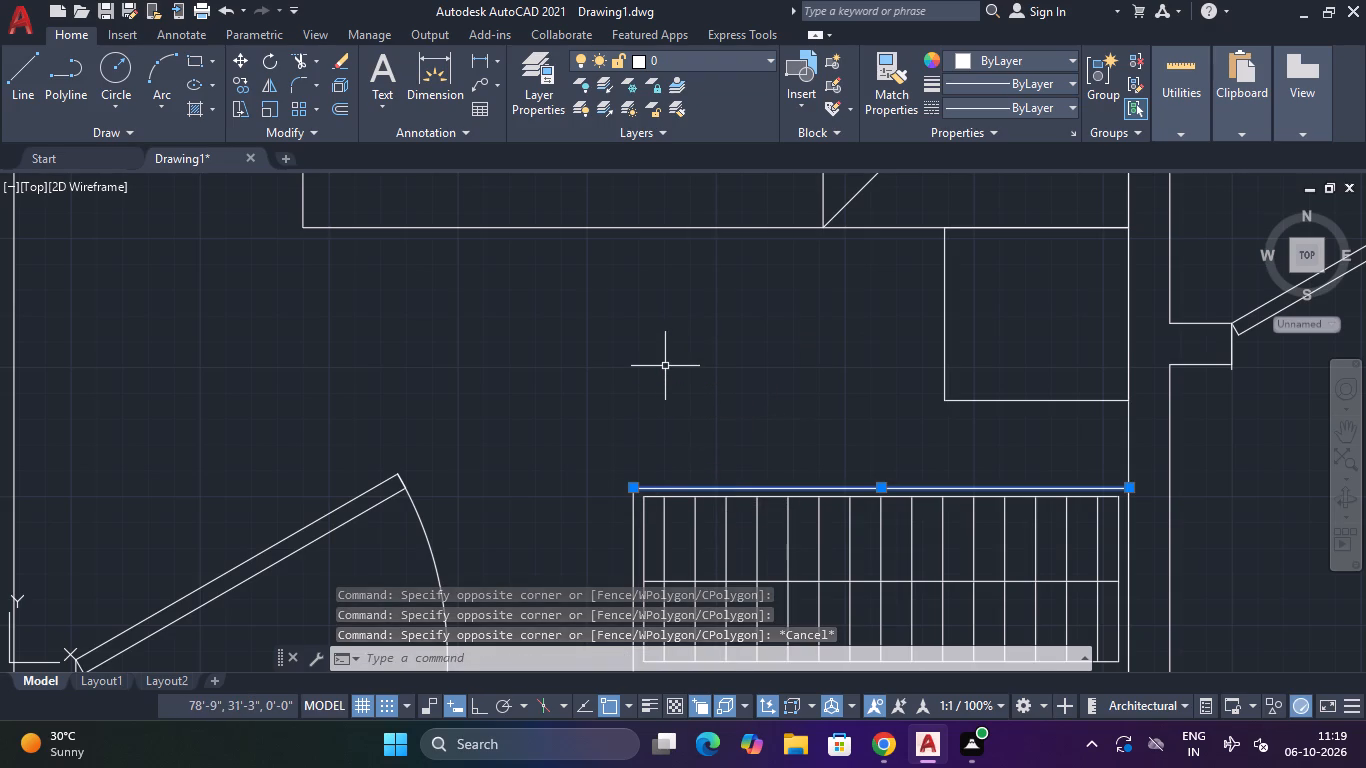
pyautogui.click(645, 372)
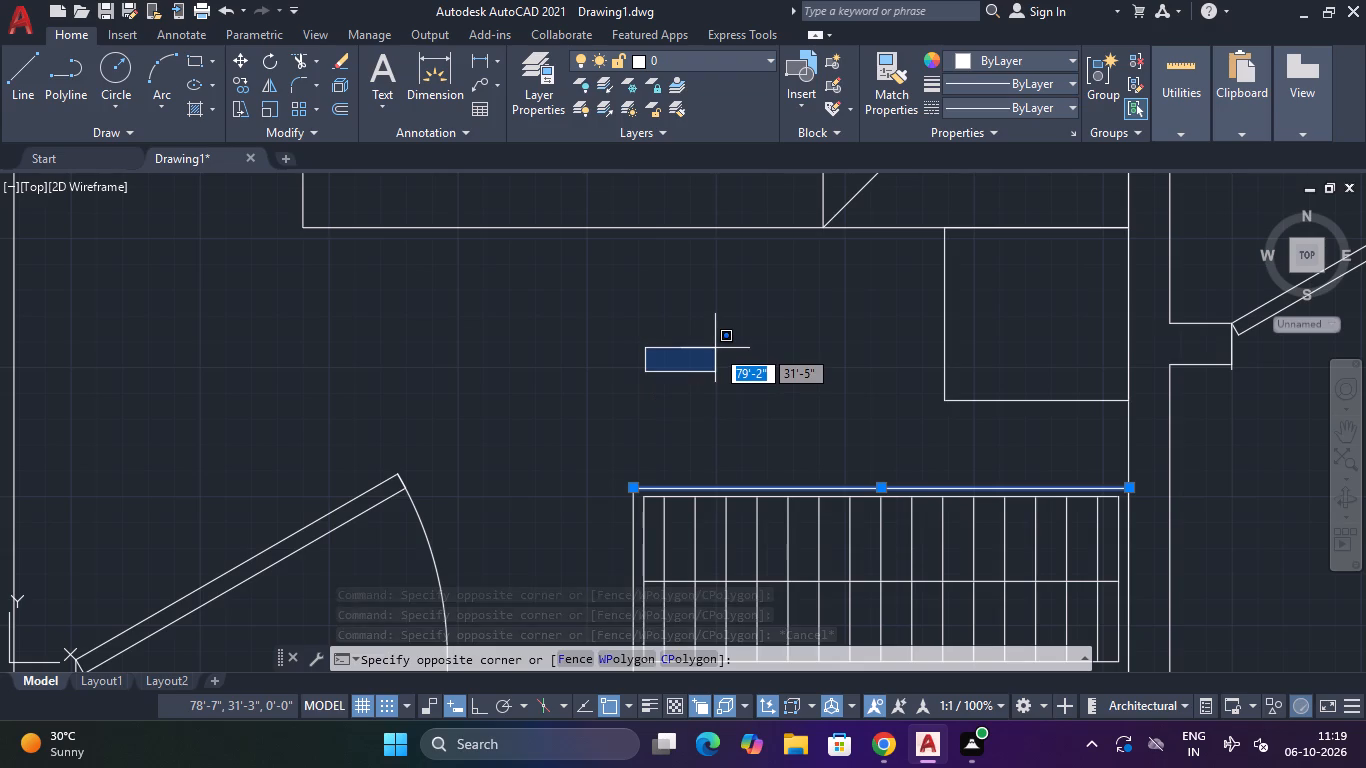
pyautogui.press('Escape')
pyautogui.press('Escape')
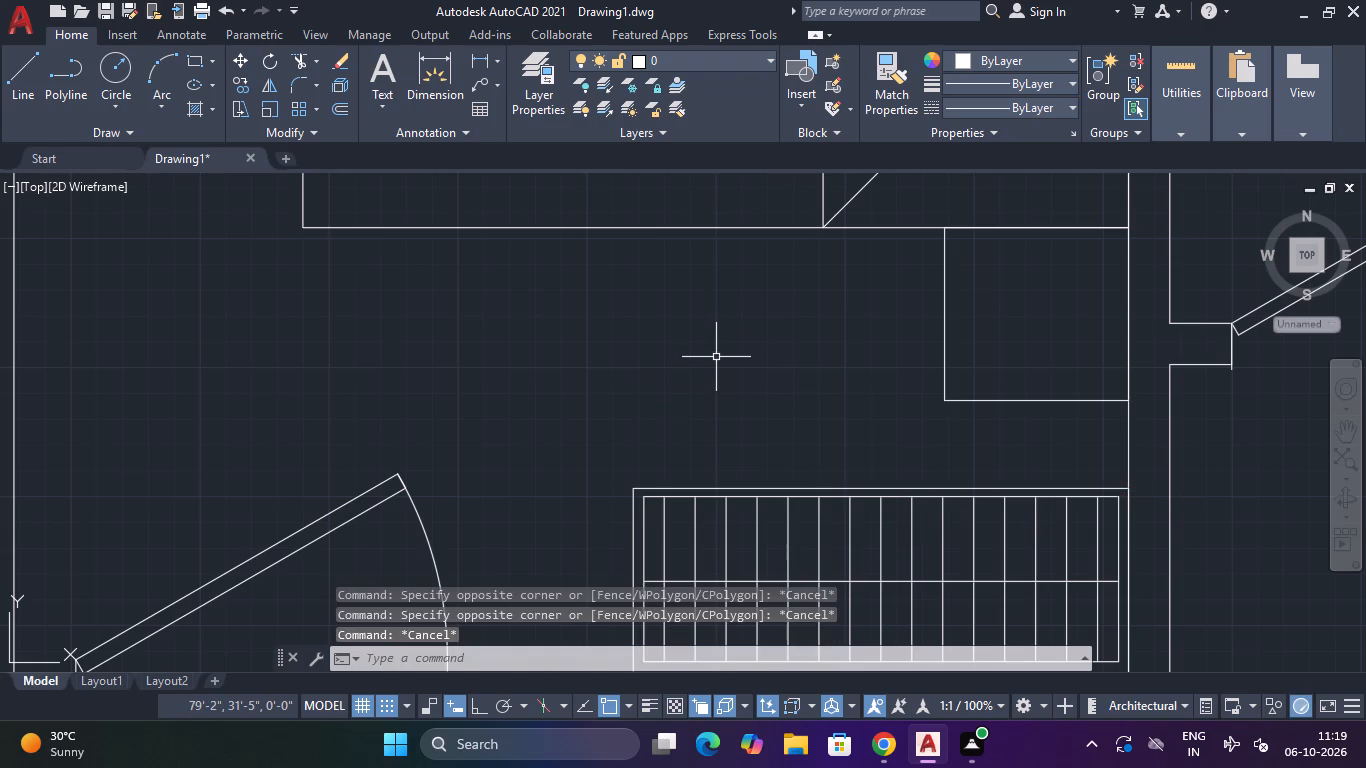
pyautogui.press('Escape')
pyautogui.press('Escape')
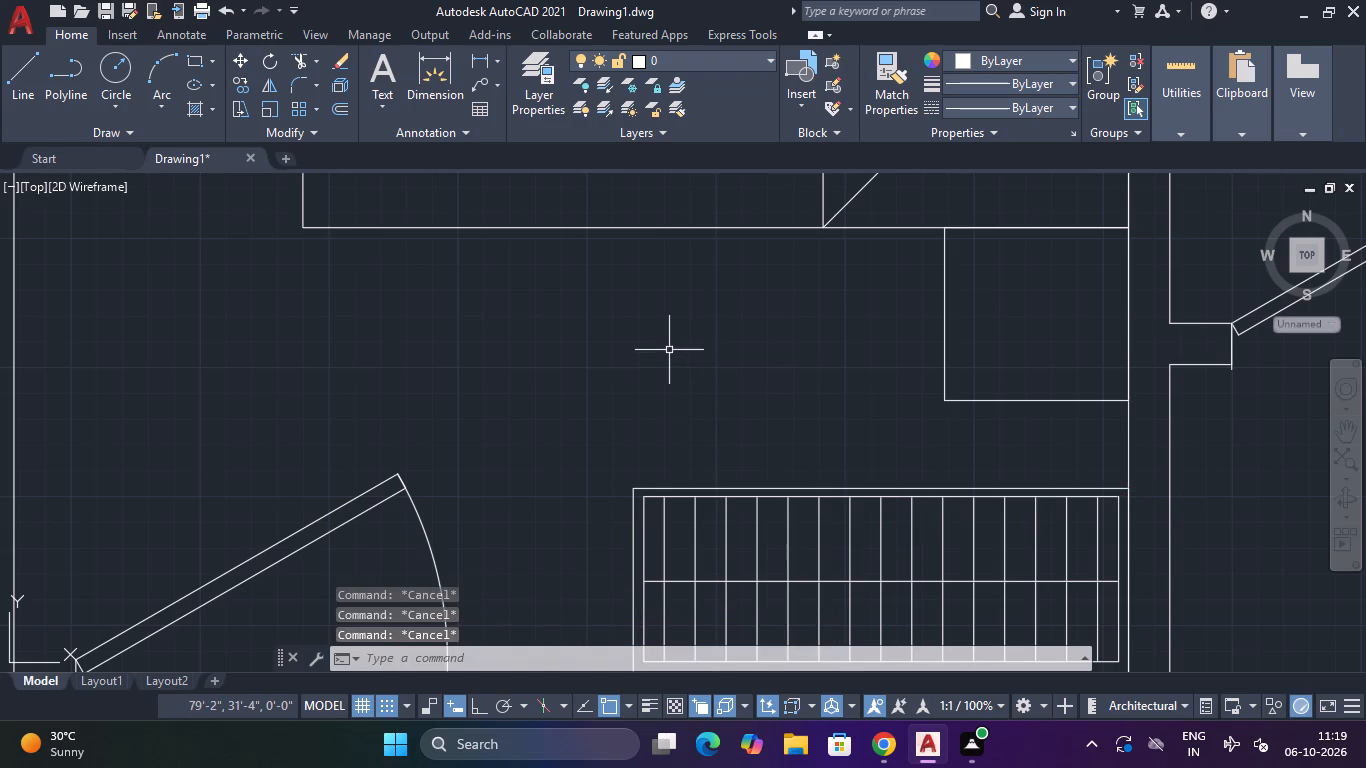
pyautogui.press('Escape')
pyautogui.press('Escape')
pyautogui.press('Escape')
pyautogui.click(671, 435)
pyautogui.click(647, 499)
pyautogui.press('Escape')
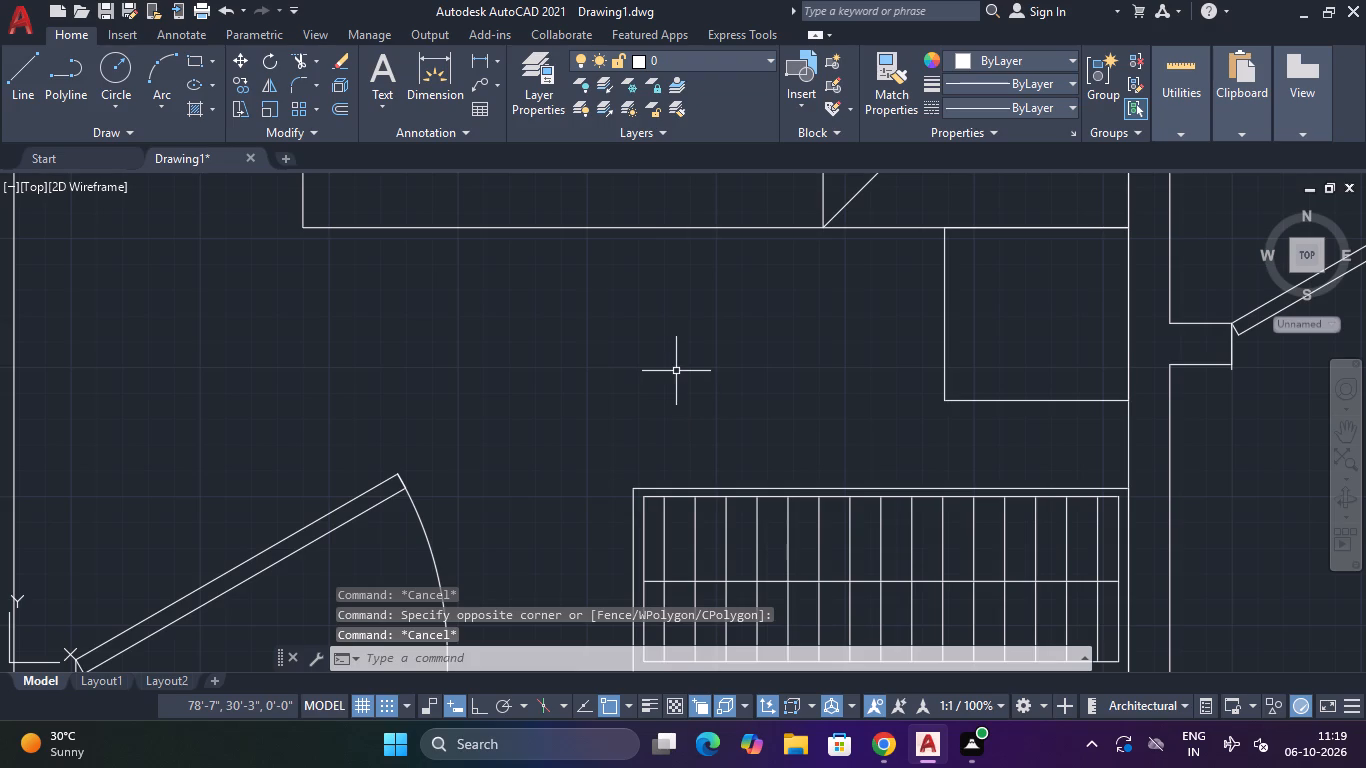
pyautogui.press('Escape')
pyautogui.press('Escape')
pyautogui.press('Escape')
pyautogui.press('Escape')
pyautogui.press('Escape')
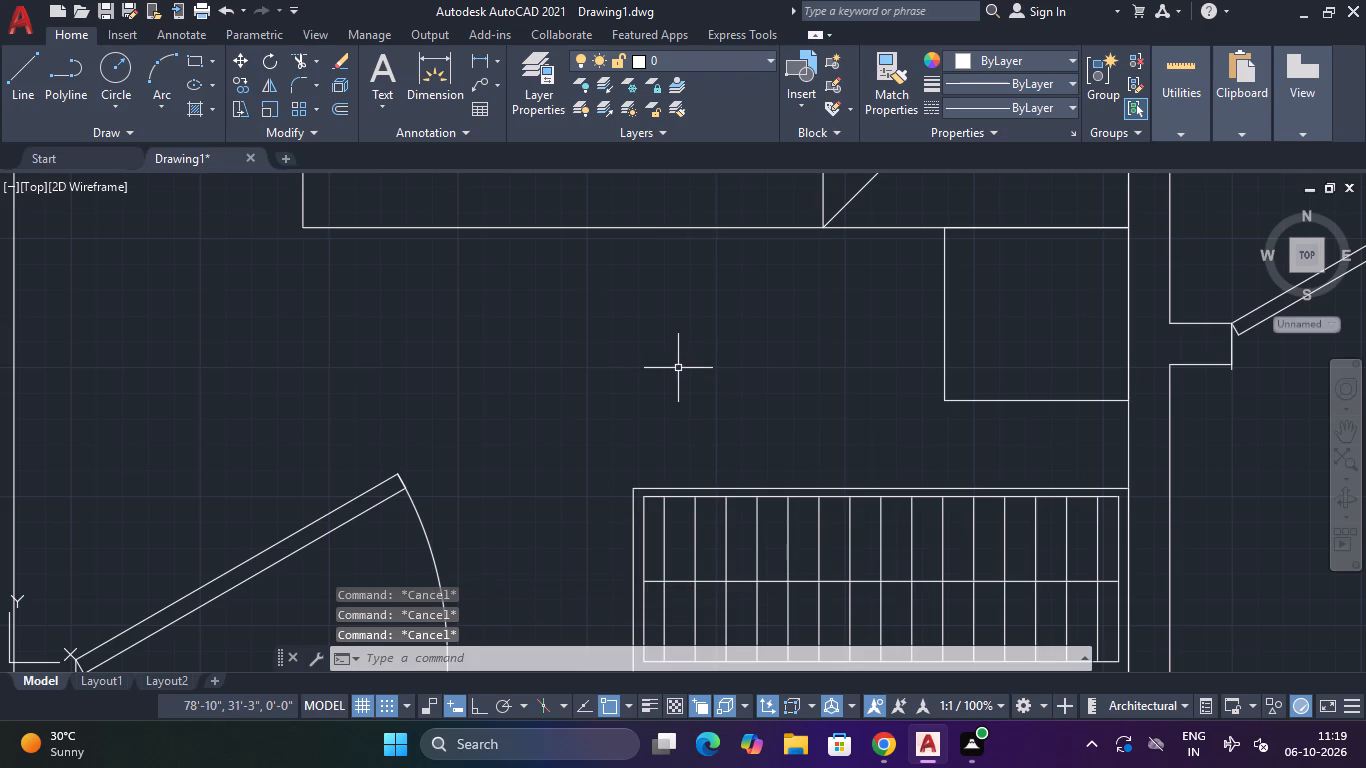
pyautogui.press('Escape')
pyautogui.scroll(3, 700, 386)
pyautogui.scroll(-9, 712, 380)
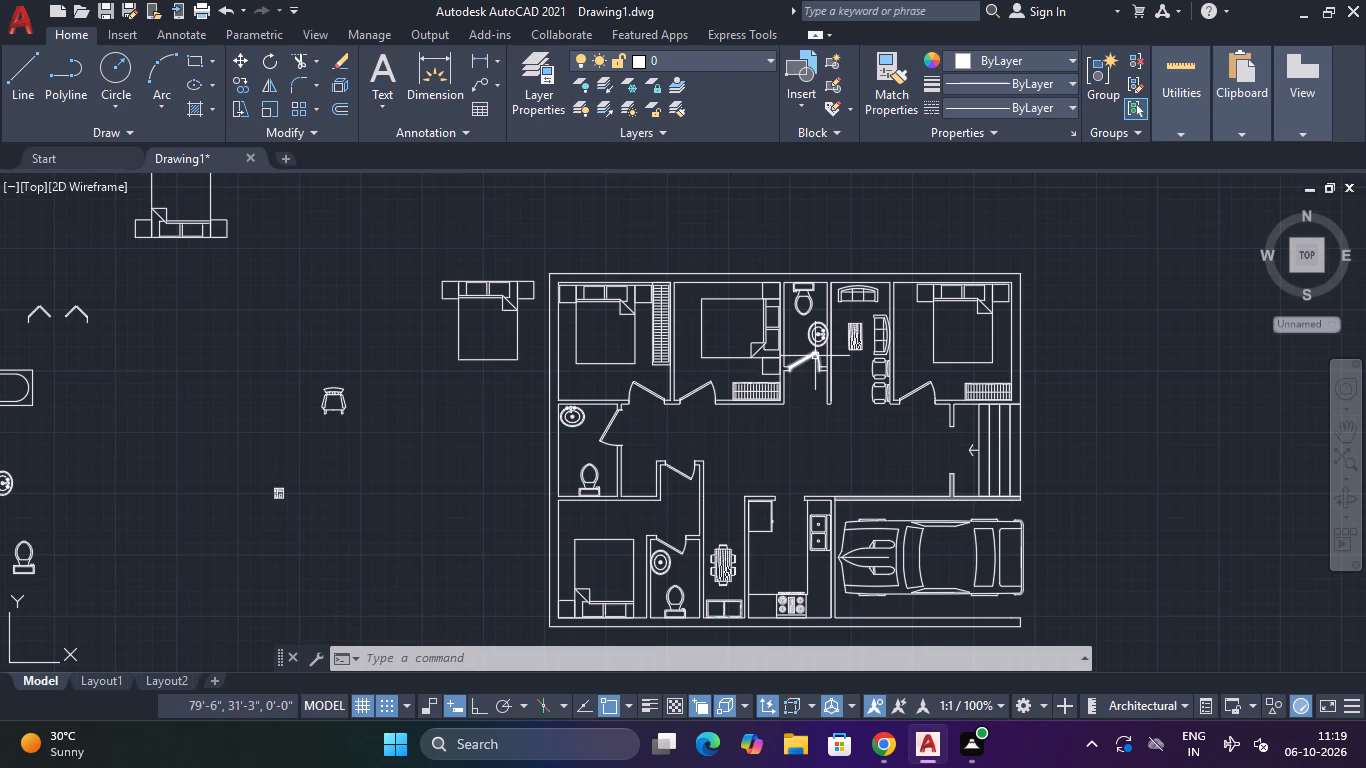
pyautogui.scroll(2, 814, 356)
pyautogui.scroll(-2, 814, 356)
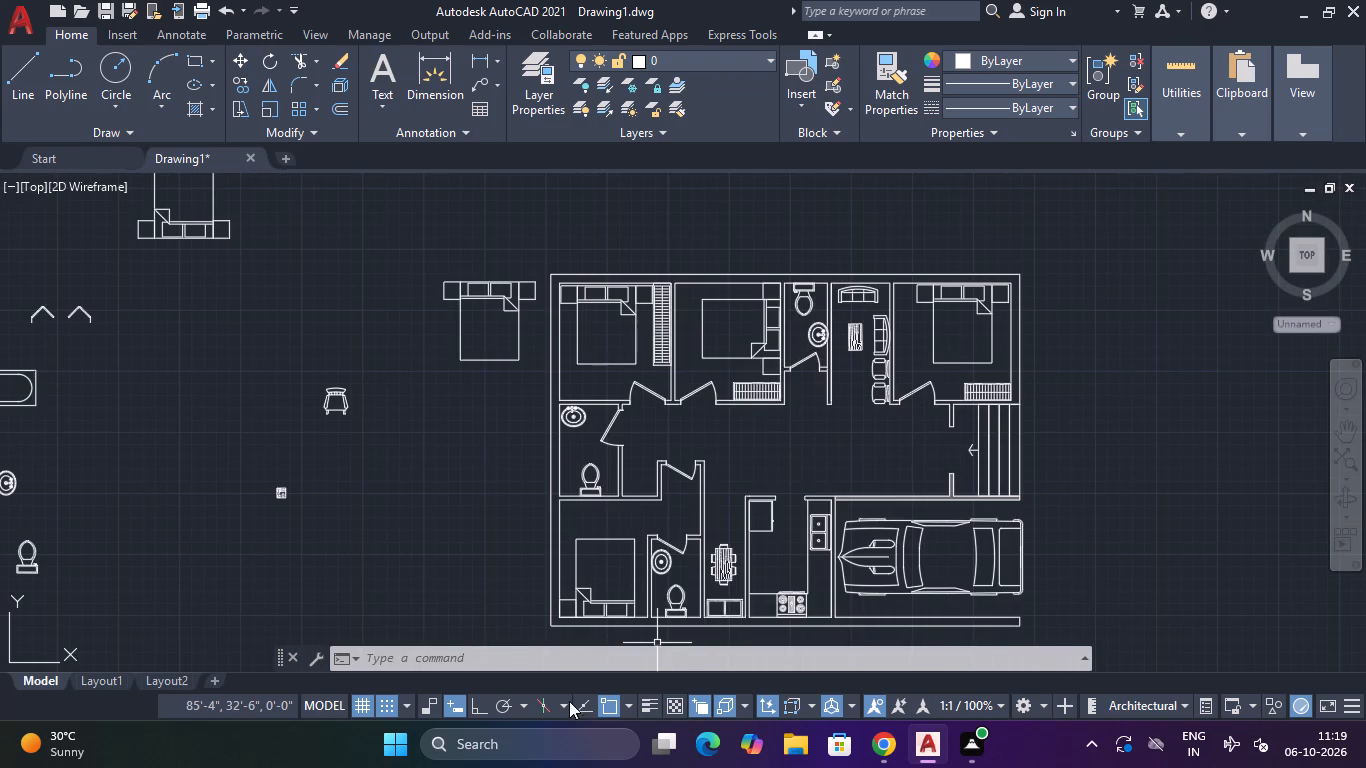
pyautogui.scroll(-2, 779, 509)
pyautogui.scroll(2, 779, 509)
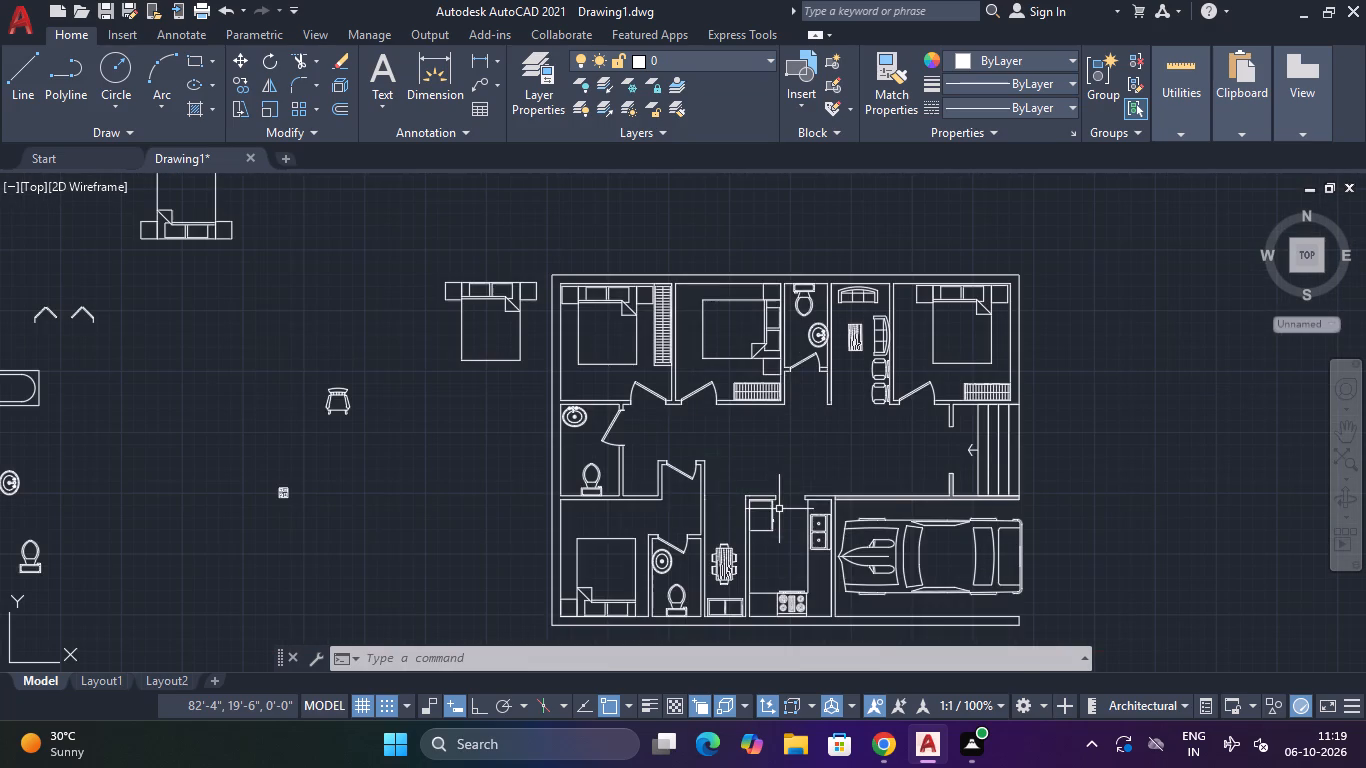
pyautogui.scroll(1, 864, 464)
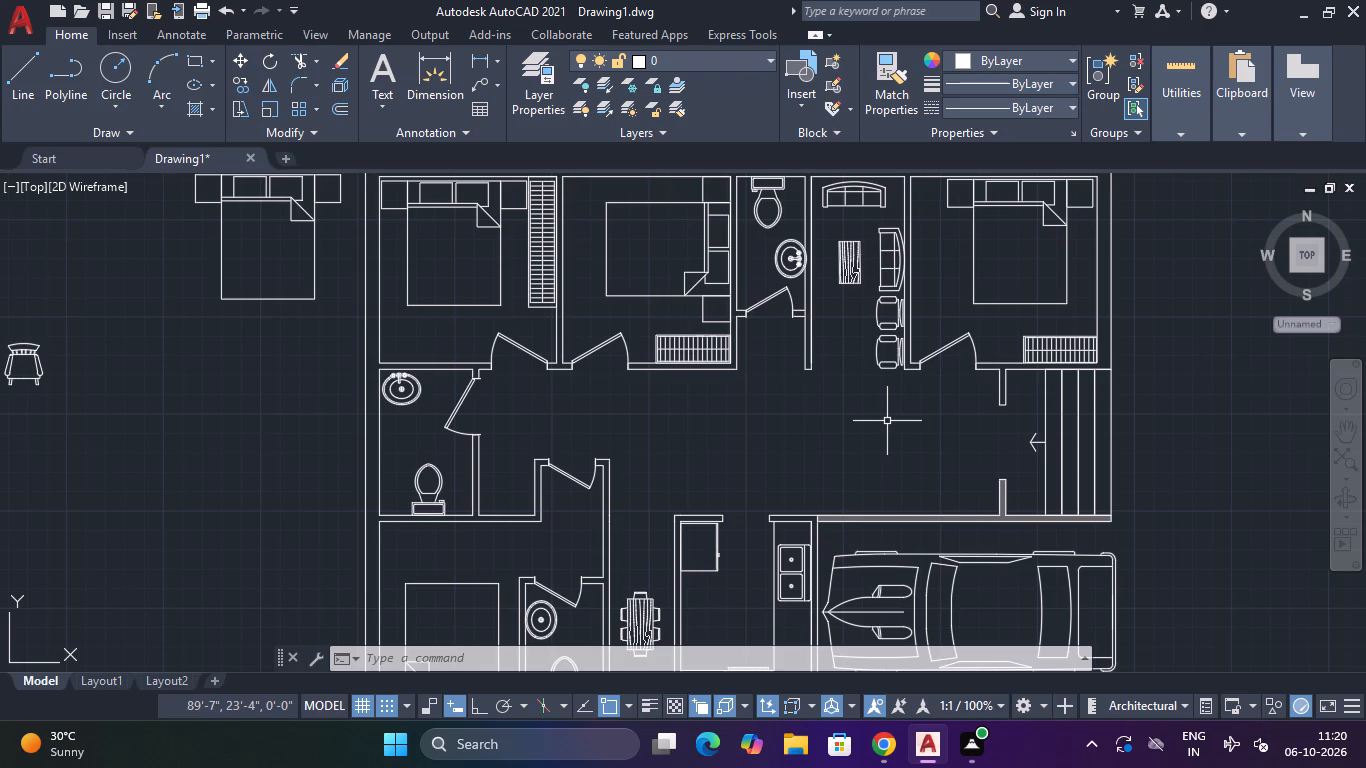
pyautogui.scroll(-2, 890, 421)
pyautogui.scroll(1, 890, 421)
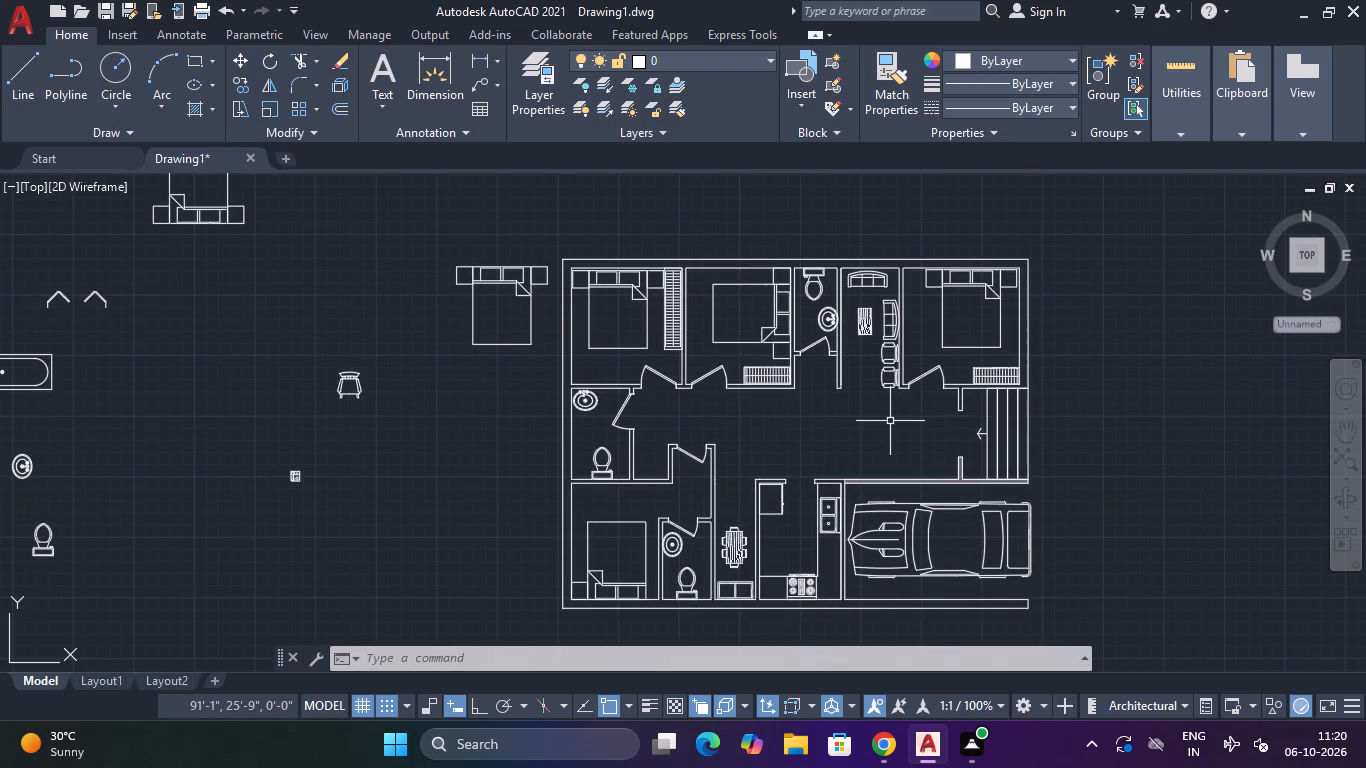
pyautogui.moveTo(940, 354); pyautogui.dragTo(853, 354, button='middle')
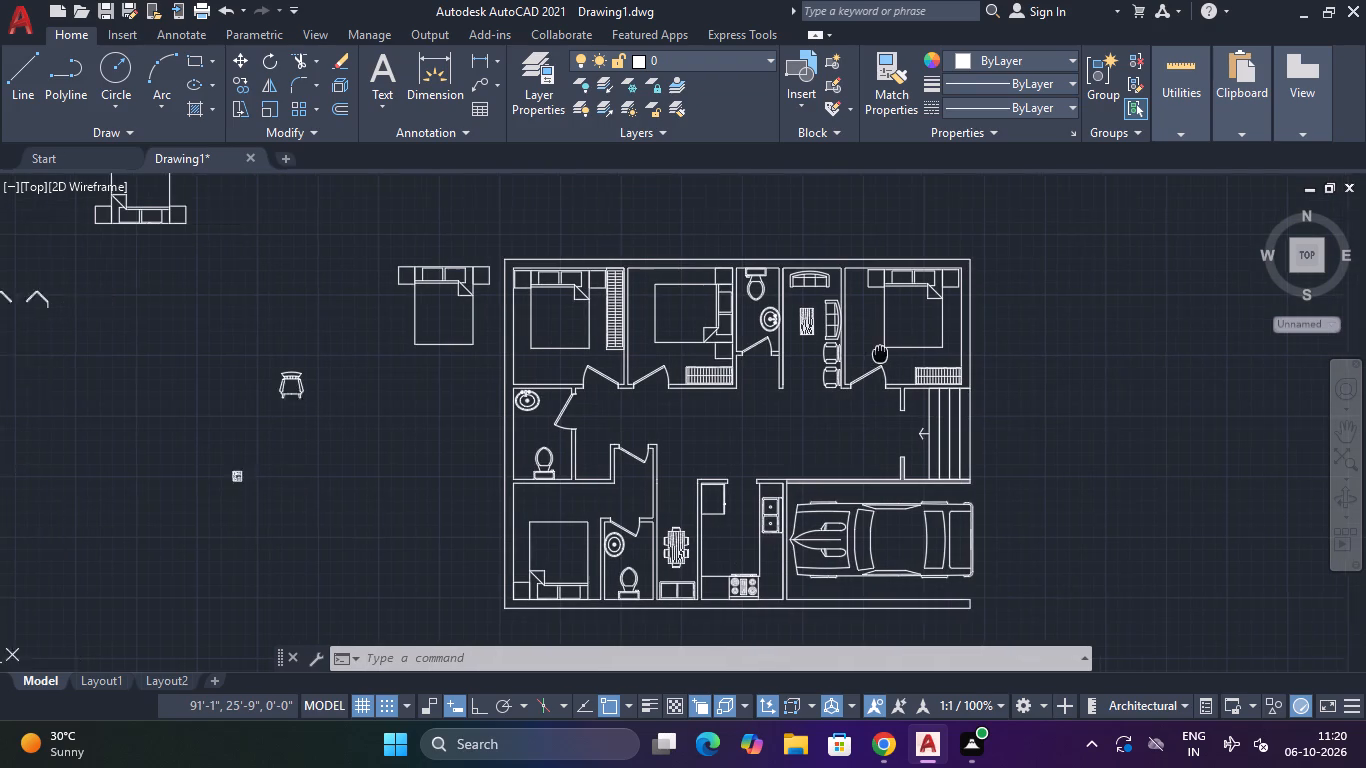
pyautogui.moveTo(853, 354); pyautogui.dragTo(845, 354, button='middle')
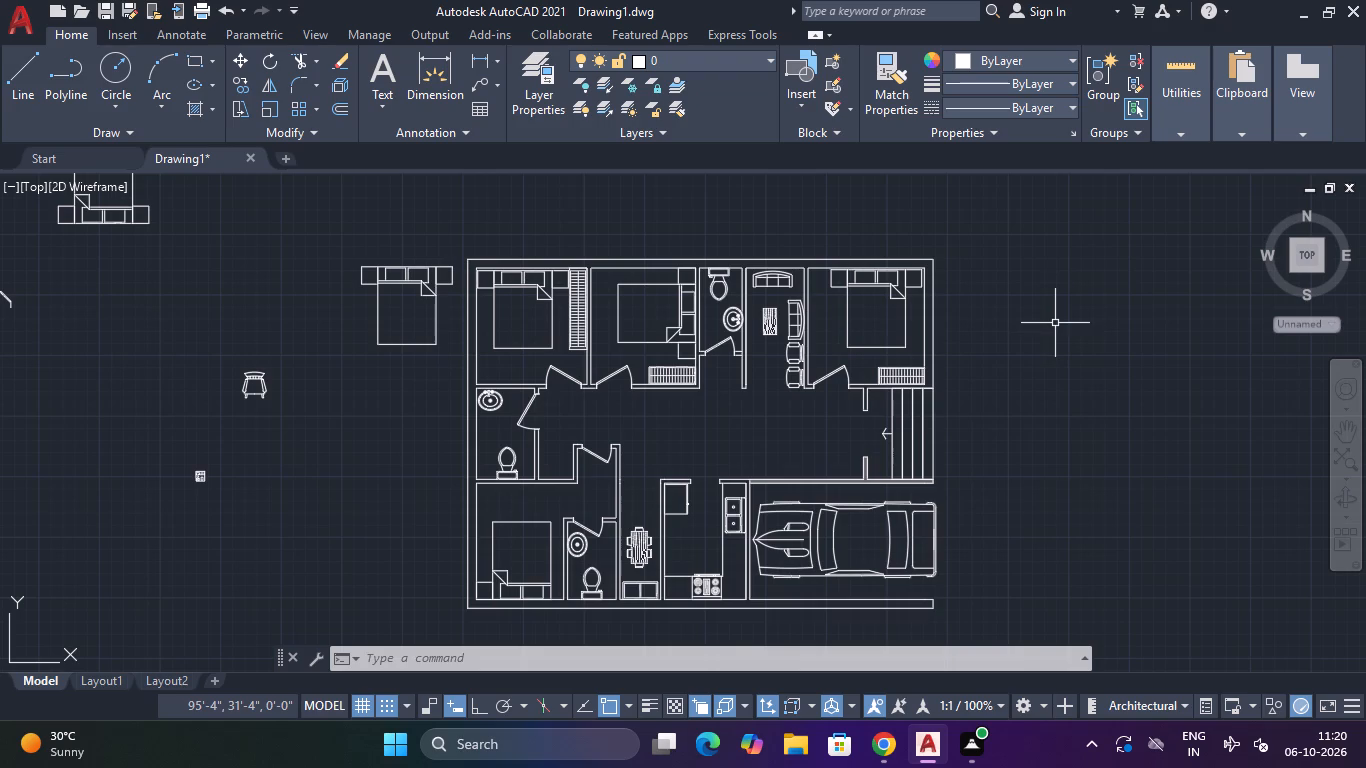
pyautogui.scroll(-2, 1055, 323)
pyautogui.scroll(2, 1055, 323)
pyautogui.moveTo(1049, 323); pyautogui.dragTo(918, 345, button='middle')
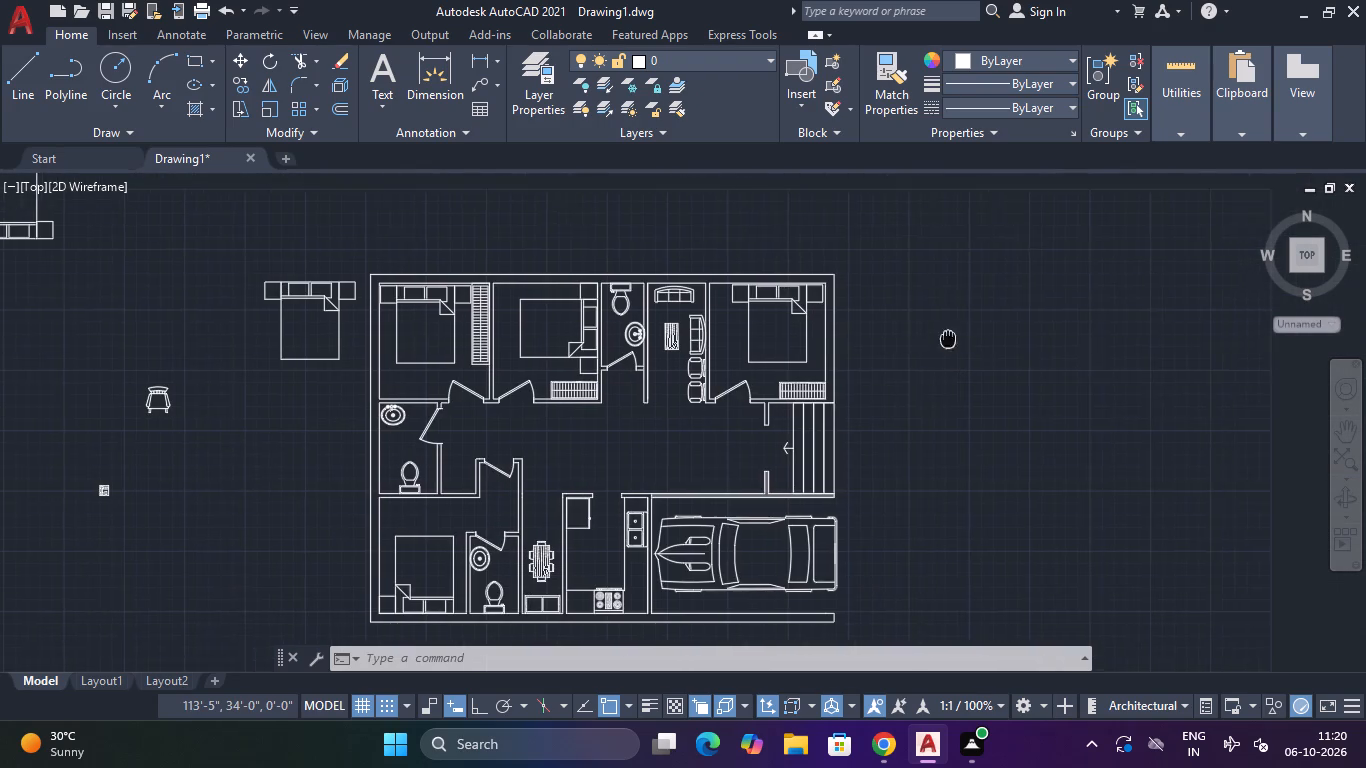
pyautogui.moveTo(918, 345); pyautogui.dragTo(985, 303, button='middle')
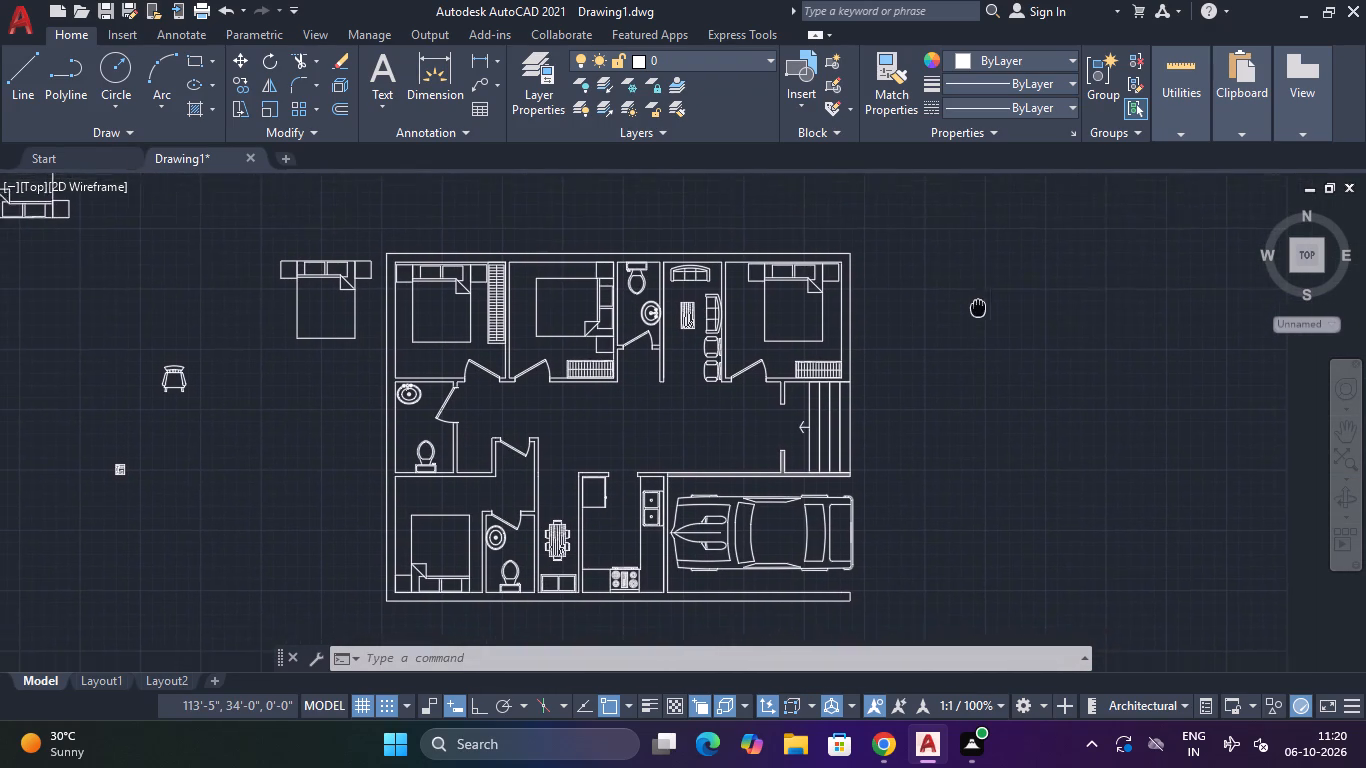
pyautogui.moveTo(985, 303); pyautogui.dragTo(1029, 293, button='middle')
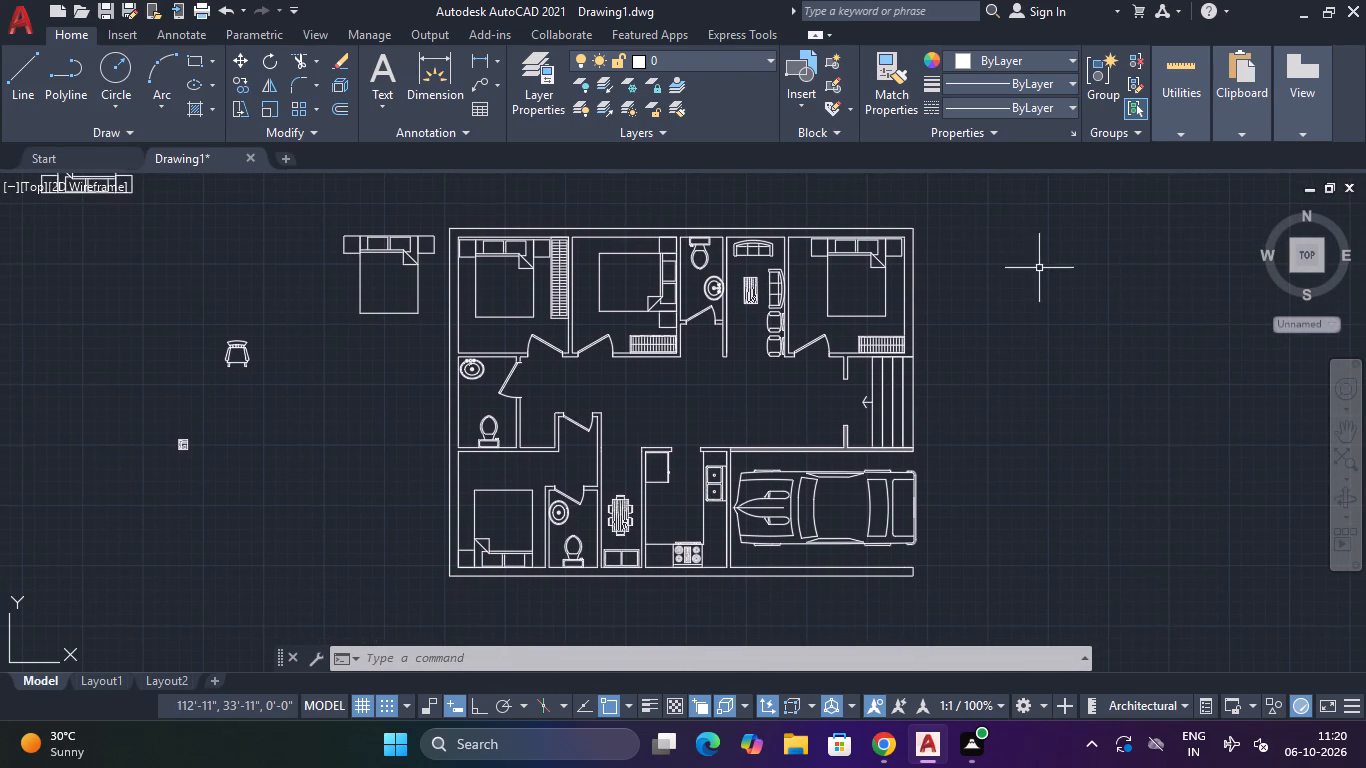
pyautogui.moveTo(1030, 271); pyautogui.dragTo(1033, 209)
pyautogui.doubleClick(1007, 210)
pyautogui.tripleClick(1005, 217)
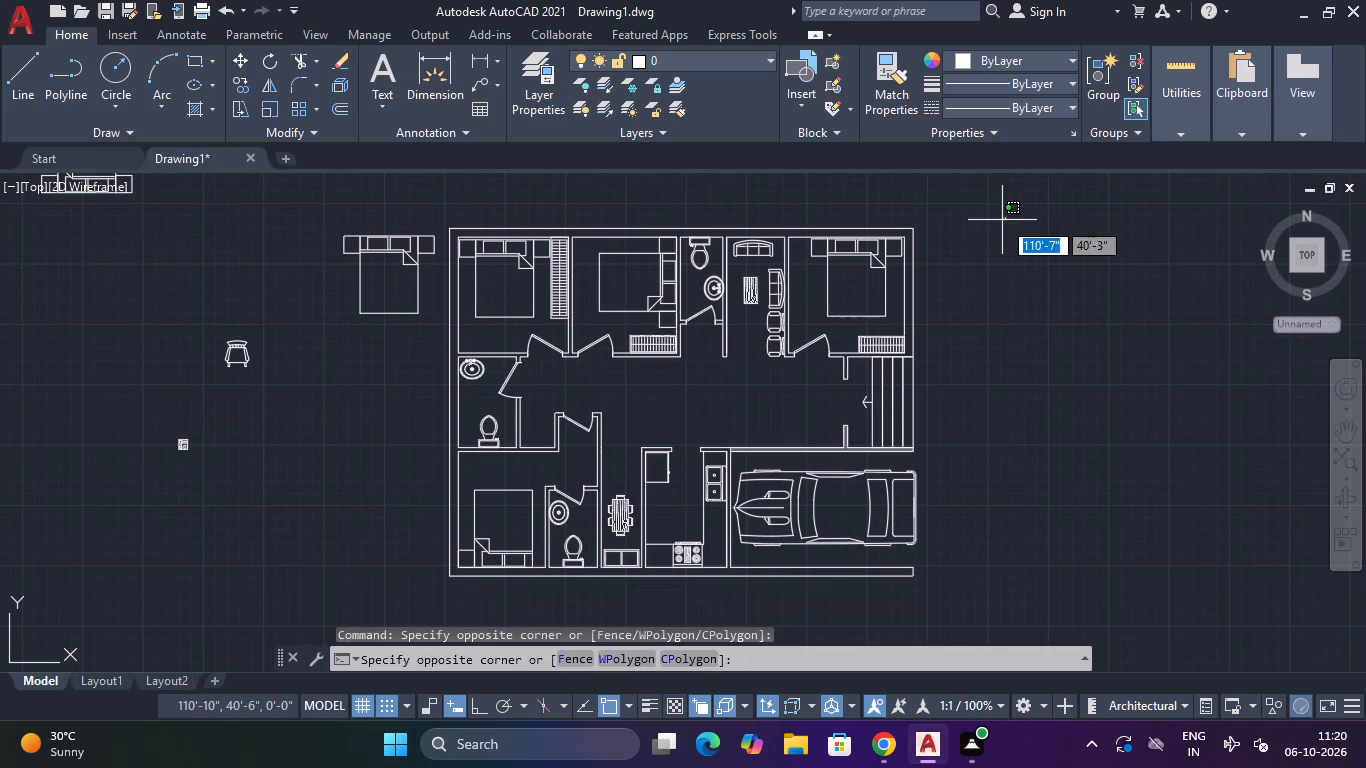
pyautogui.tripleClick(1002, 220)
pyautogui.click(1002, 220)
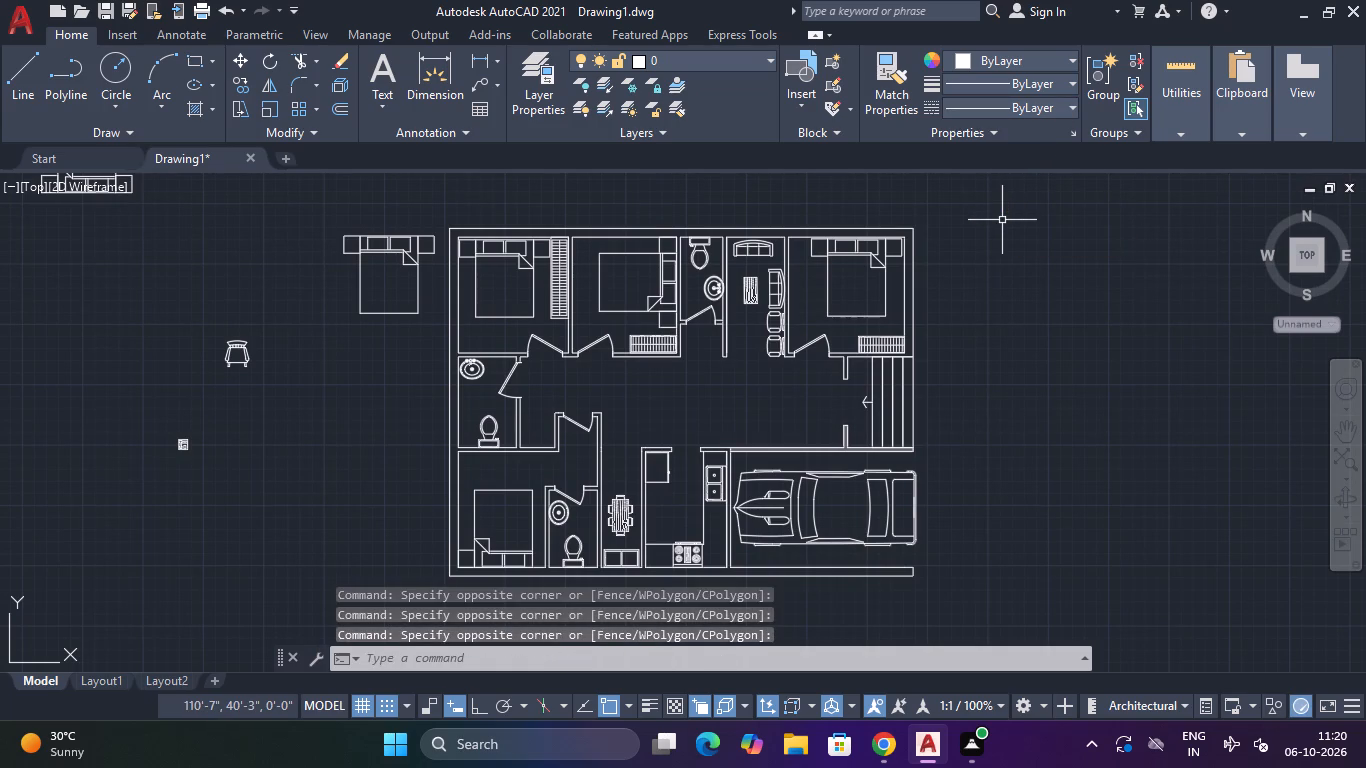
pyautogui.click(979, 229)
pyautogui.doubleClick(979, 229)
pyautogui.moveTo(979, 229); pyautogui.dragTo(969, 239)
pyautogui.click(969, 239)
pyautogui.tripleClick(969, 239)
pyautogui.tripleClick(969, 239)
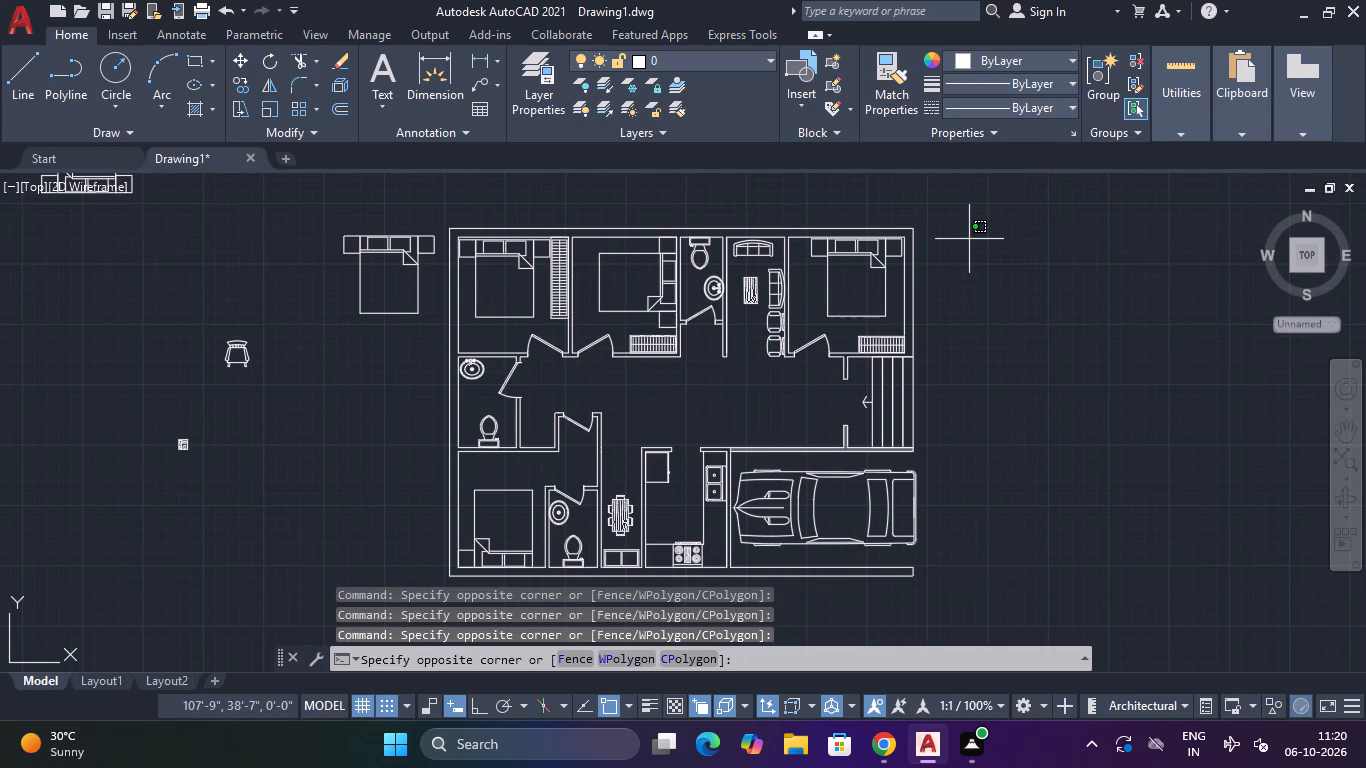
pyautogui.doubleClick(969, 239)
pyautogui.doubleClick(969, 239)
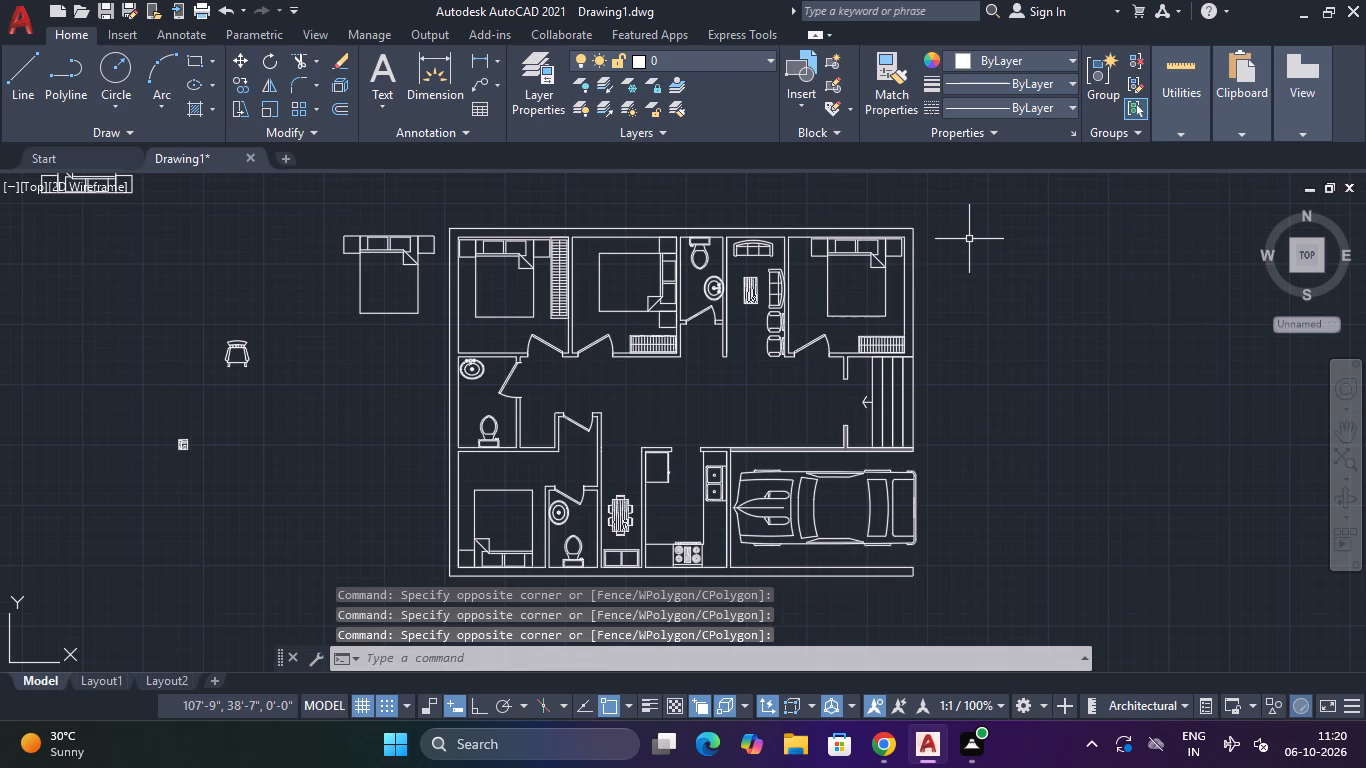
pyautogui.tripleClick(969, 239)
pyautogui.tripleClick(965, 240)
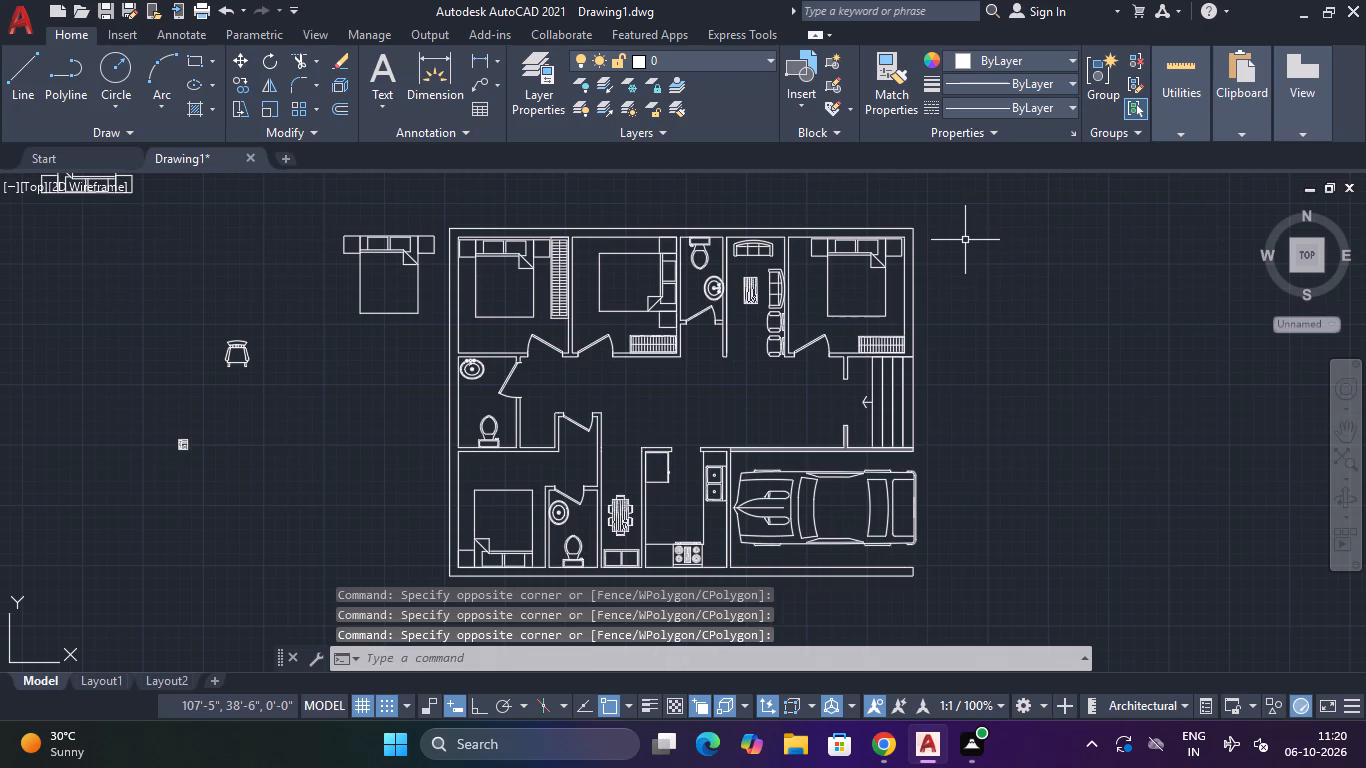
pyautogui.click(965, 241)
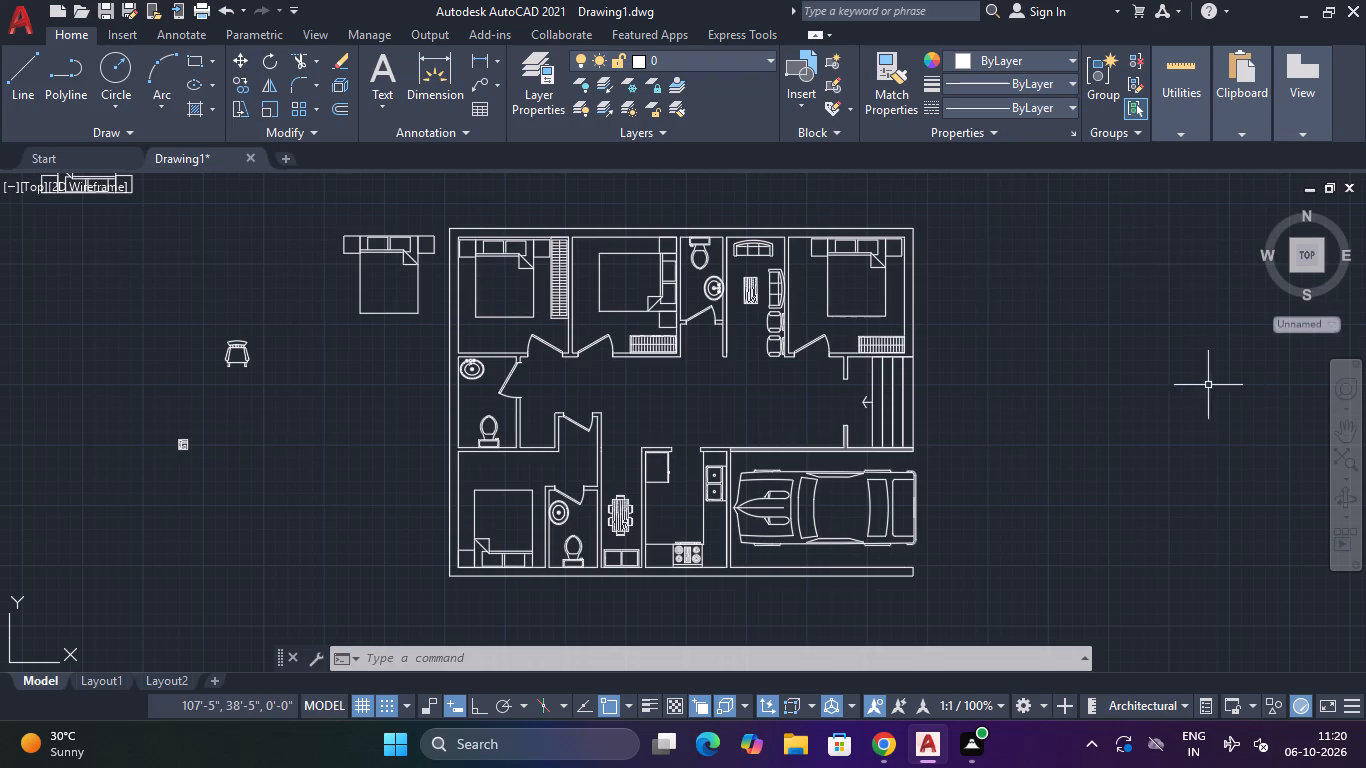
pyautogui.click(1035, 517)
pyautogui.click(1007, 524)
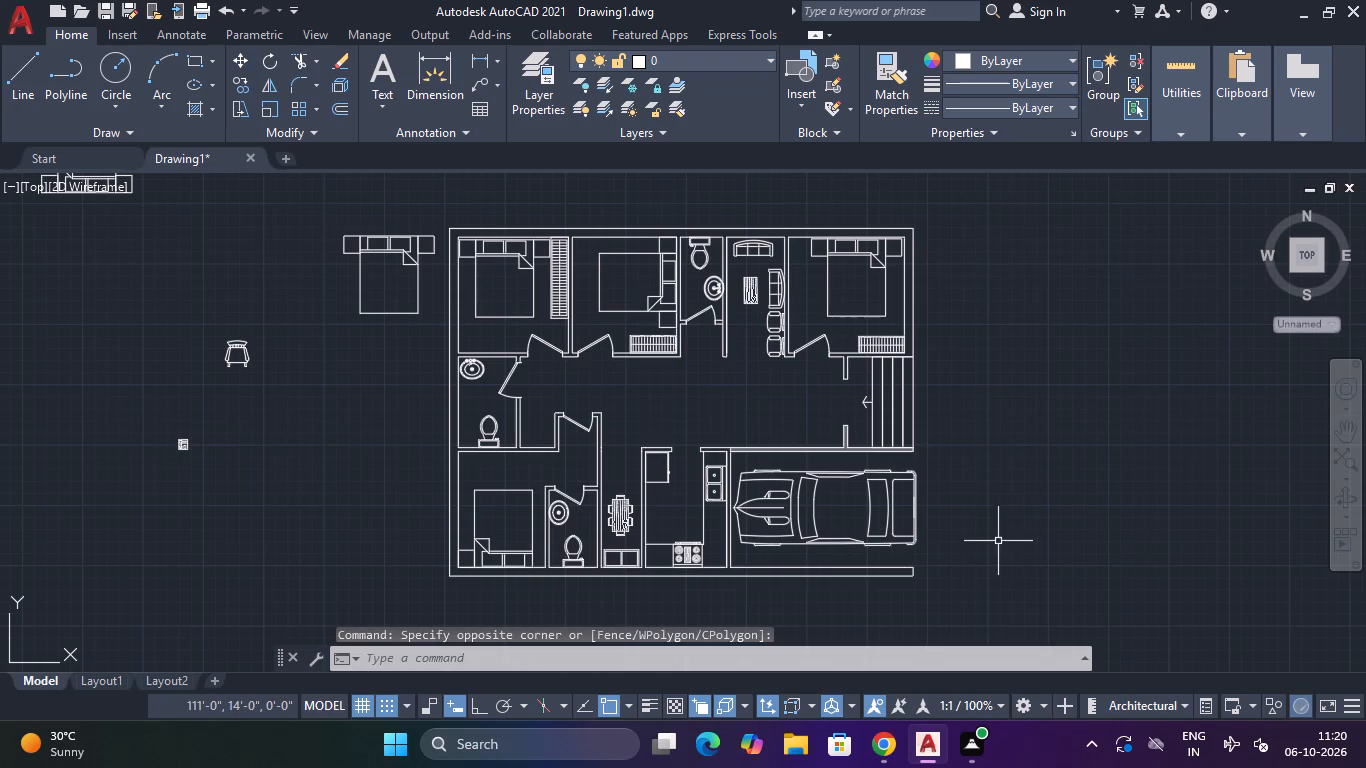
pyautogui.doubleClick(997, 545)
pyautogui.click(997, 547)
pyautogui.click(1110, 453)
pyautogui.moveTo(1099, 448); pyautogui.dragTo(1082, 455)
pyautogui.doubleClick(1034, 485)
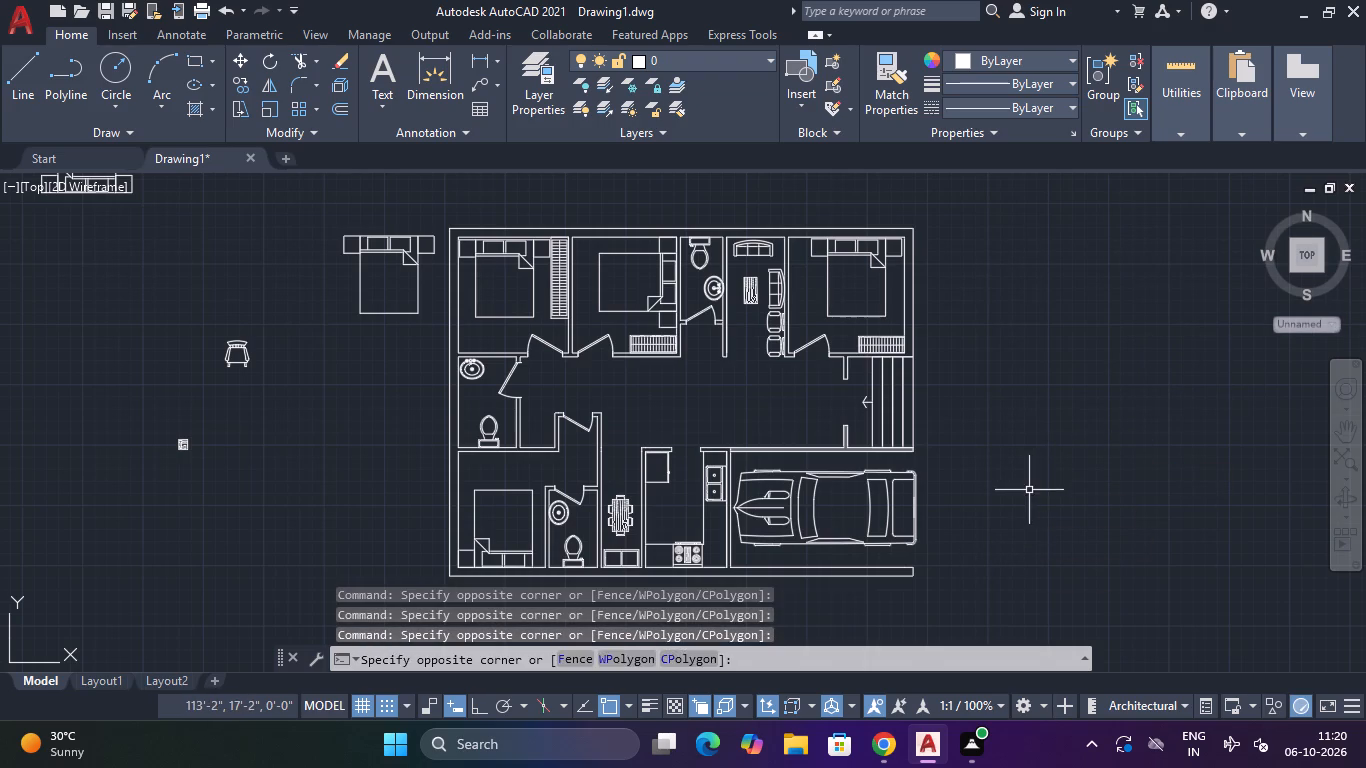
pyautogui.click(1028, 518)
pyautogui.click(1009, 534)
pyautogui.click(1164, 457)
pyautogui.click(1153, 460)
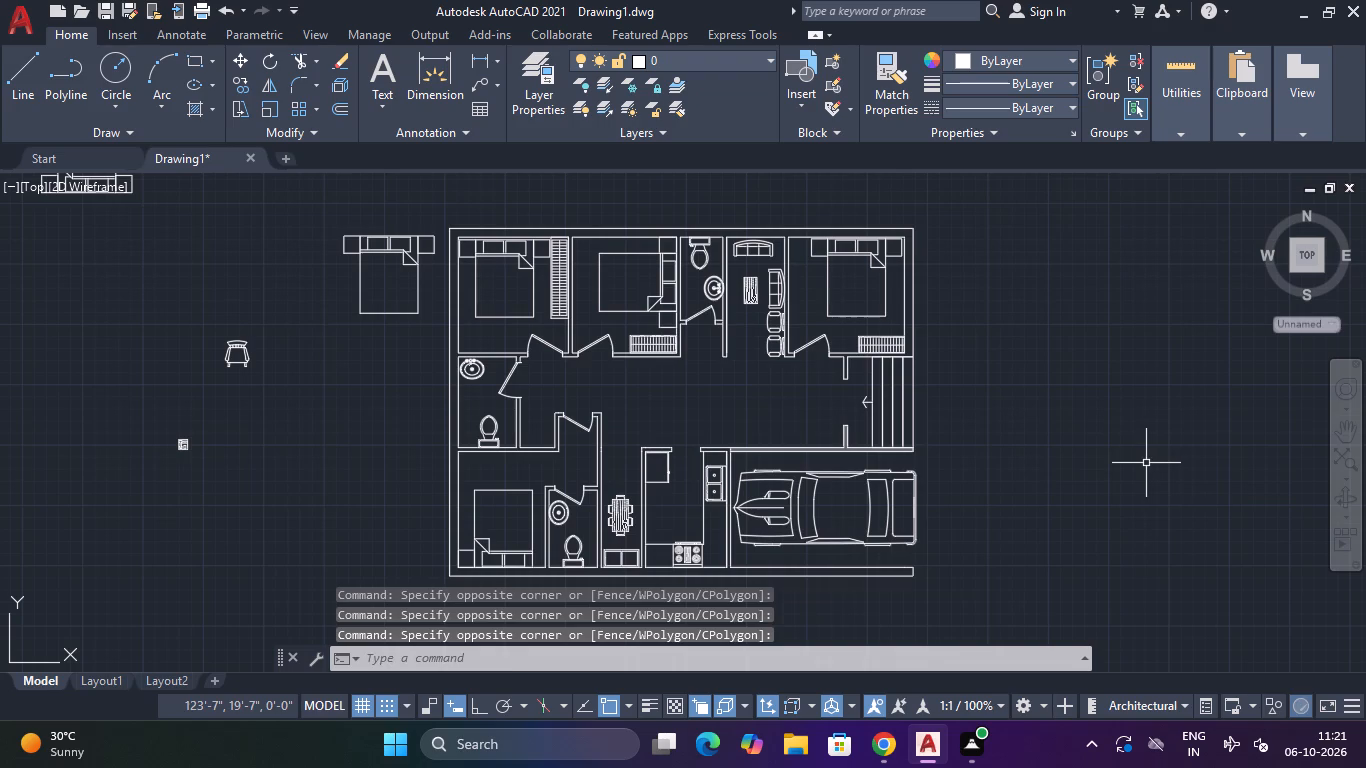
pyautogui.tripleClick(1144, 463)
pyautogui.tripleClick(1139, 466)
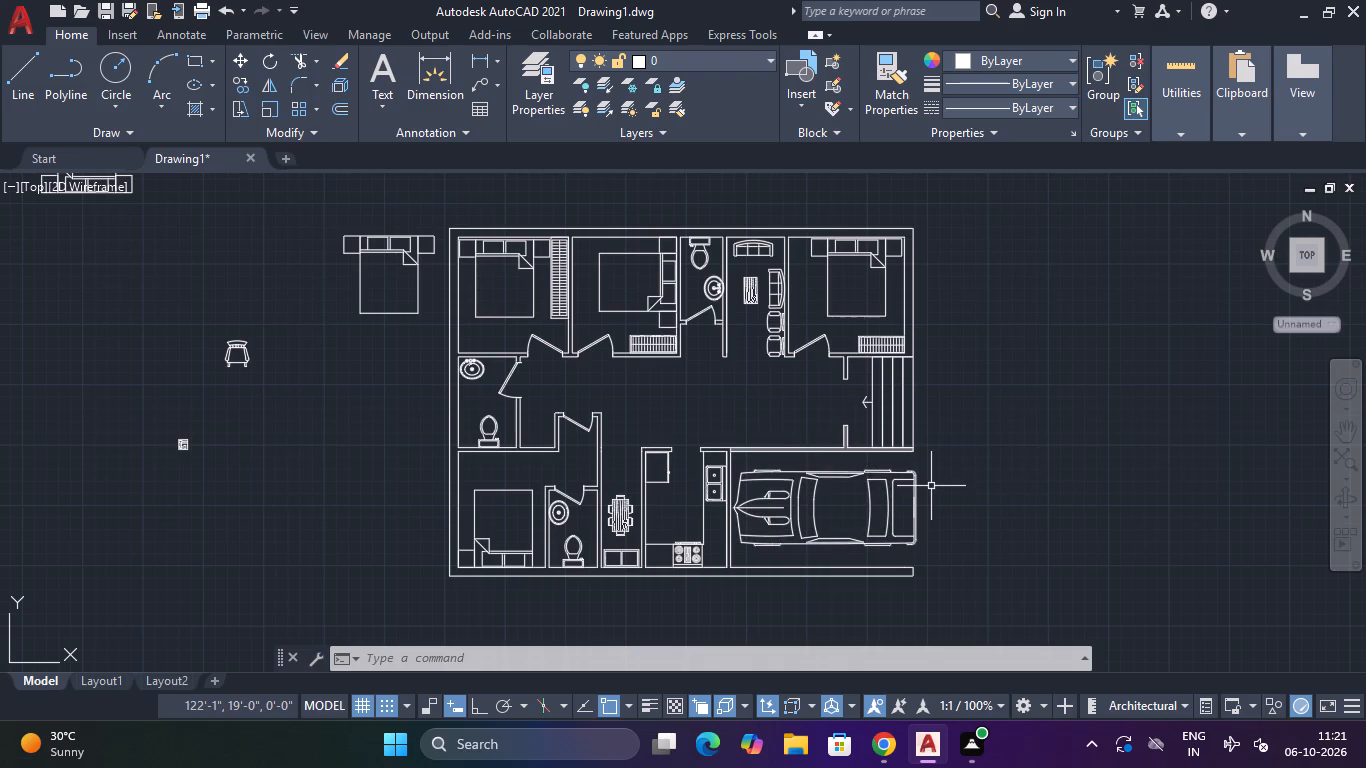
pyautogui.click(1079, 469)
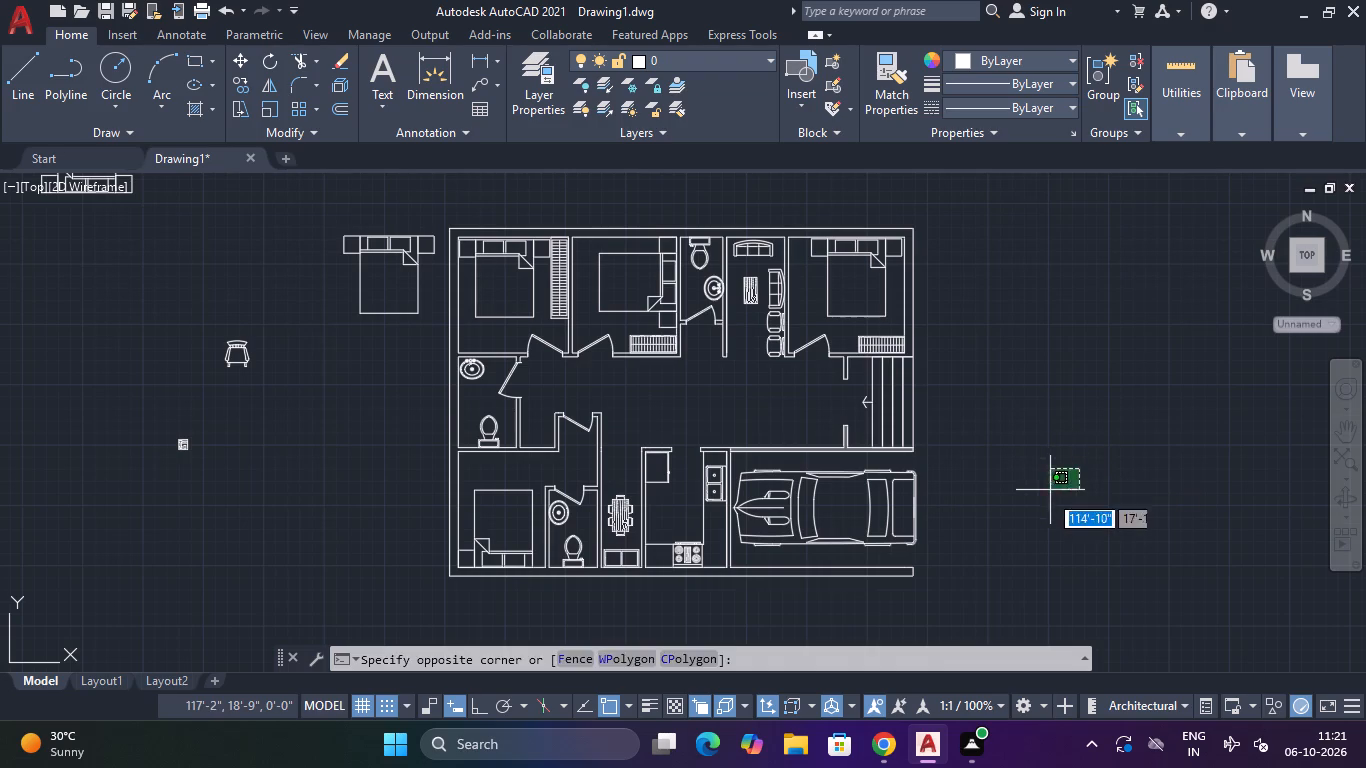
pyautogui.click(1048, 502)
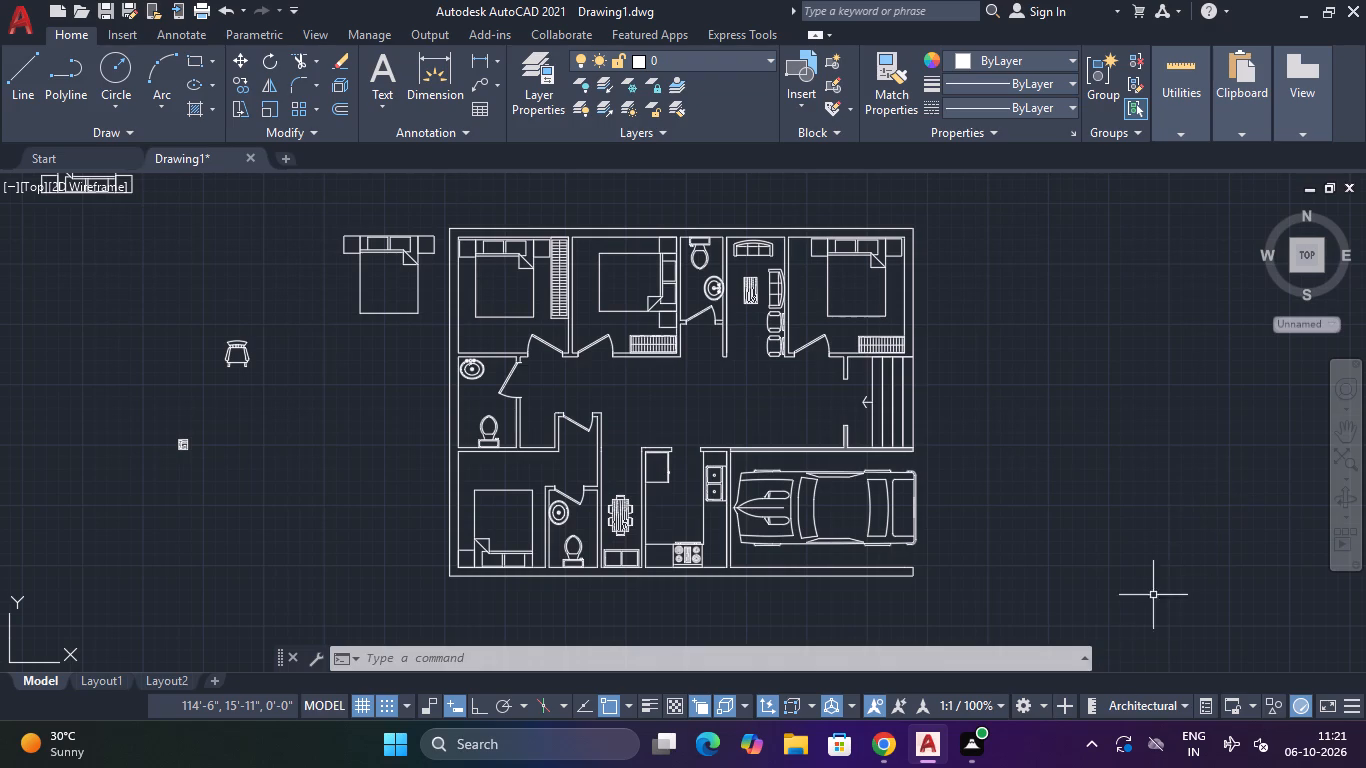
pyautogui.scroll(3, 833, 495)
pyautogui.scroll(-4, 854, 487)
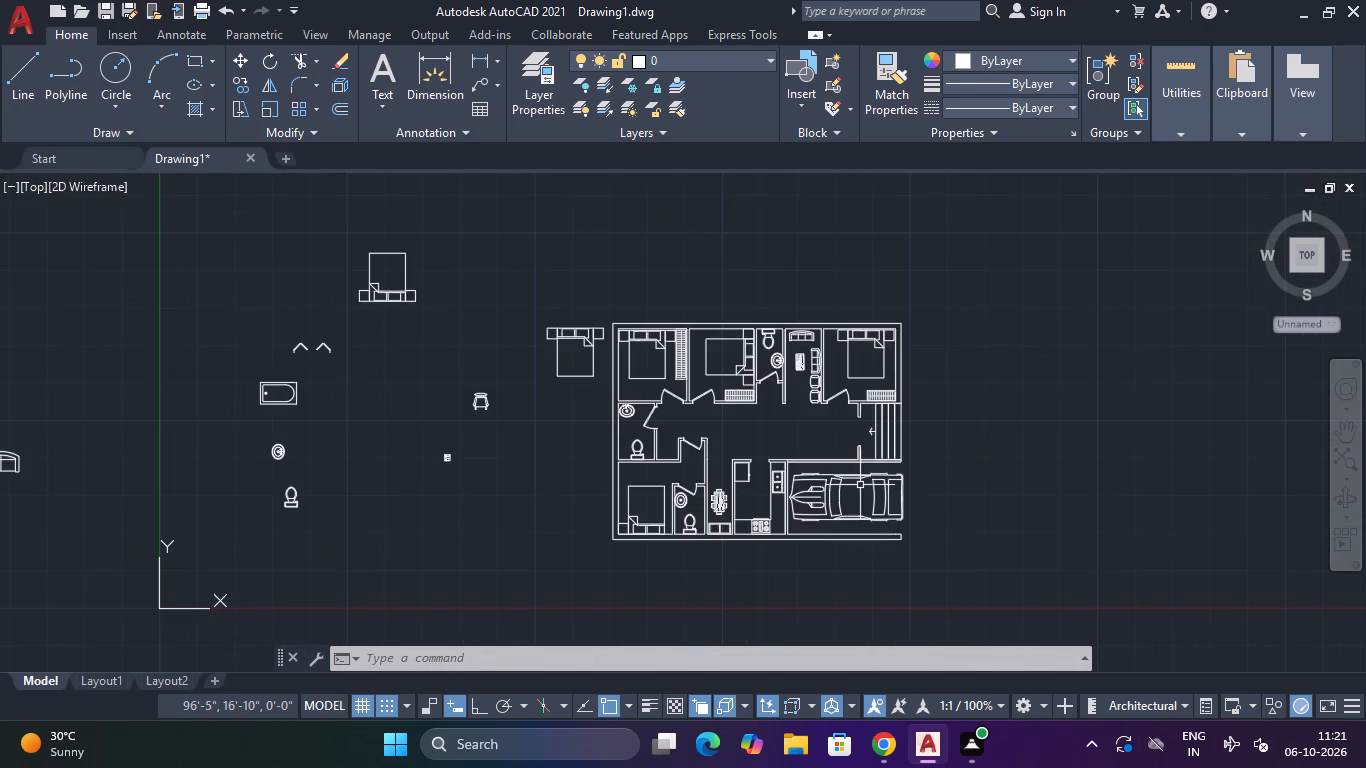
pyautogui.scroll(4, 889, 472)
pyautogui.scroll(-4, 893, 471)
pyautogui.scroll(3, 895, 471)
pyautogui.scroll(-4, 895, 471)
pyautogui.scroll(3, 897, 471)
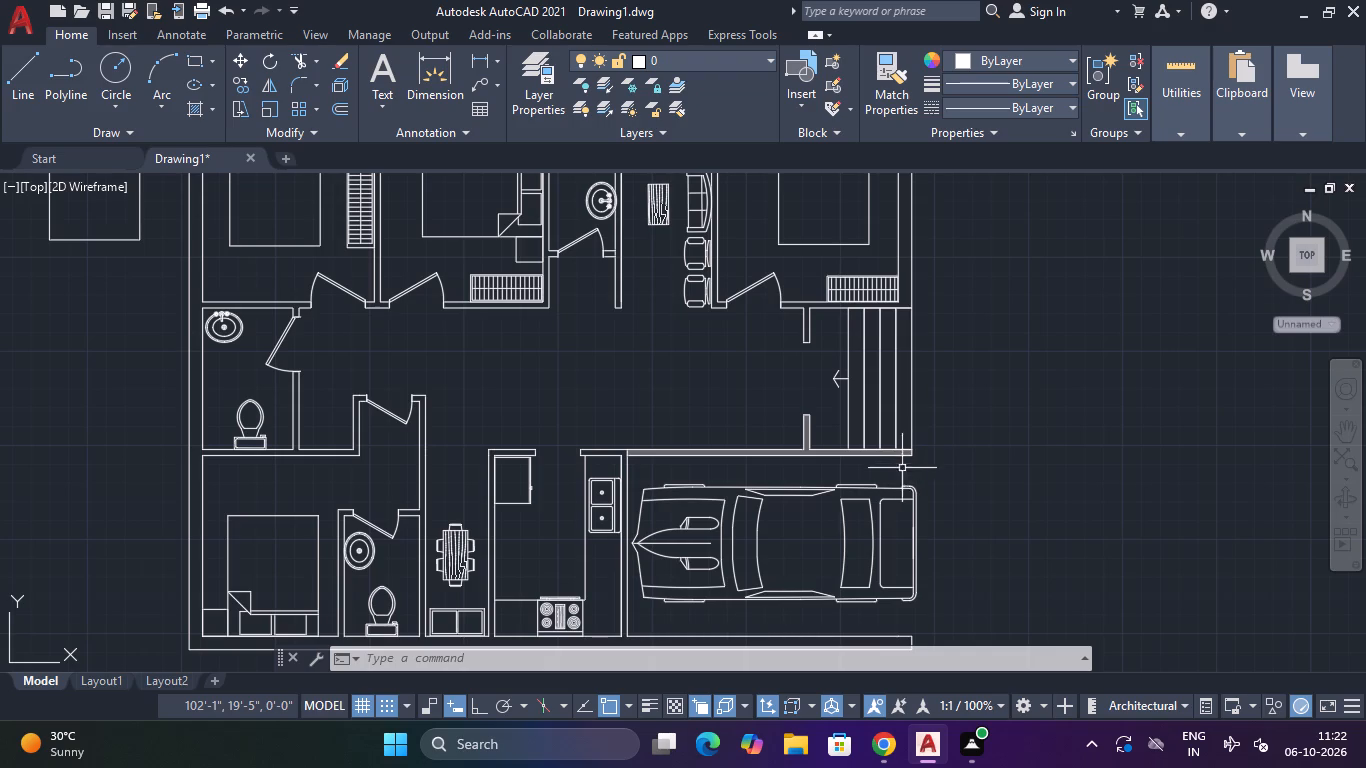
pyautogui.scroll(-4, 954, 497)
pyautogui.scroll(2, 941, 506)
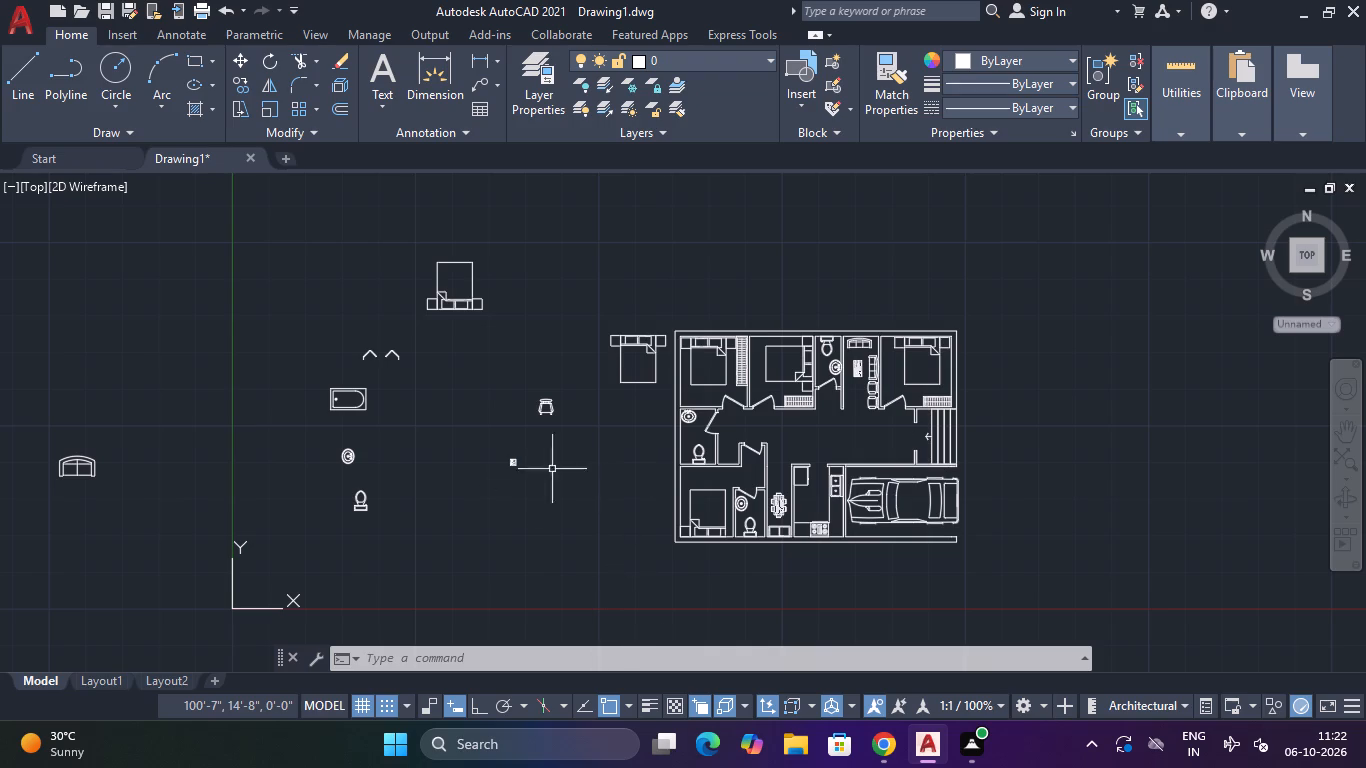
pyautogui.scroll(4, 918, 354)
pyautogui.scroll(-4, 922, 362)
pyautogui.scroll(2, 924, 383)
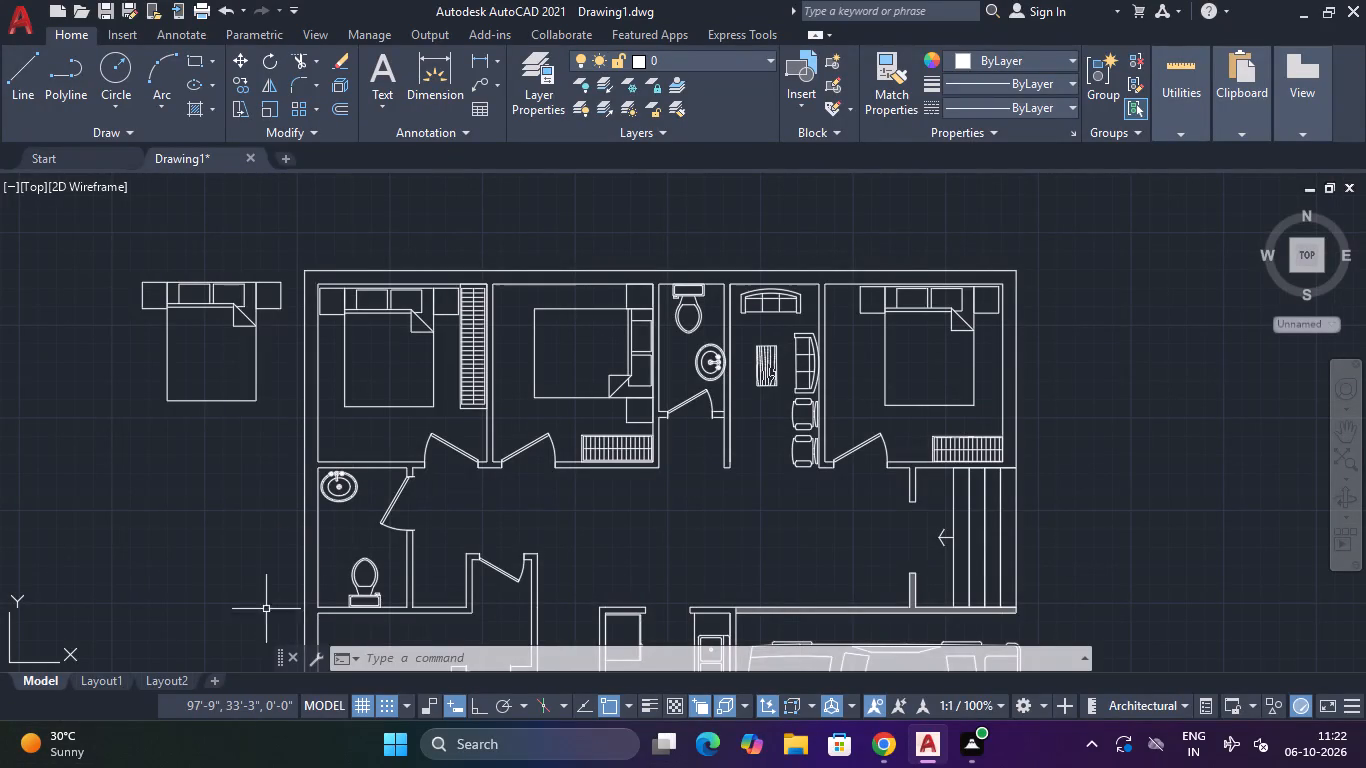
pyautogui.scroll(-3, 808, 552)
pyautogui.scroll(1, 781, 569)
# Delete the spare furniture, fixture and door symbols lying outside the floor plan, beyond its west wall.
pyautogui.moveTo(776, 553); pyautogui.dragTo(789, 521, button='middle')
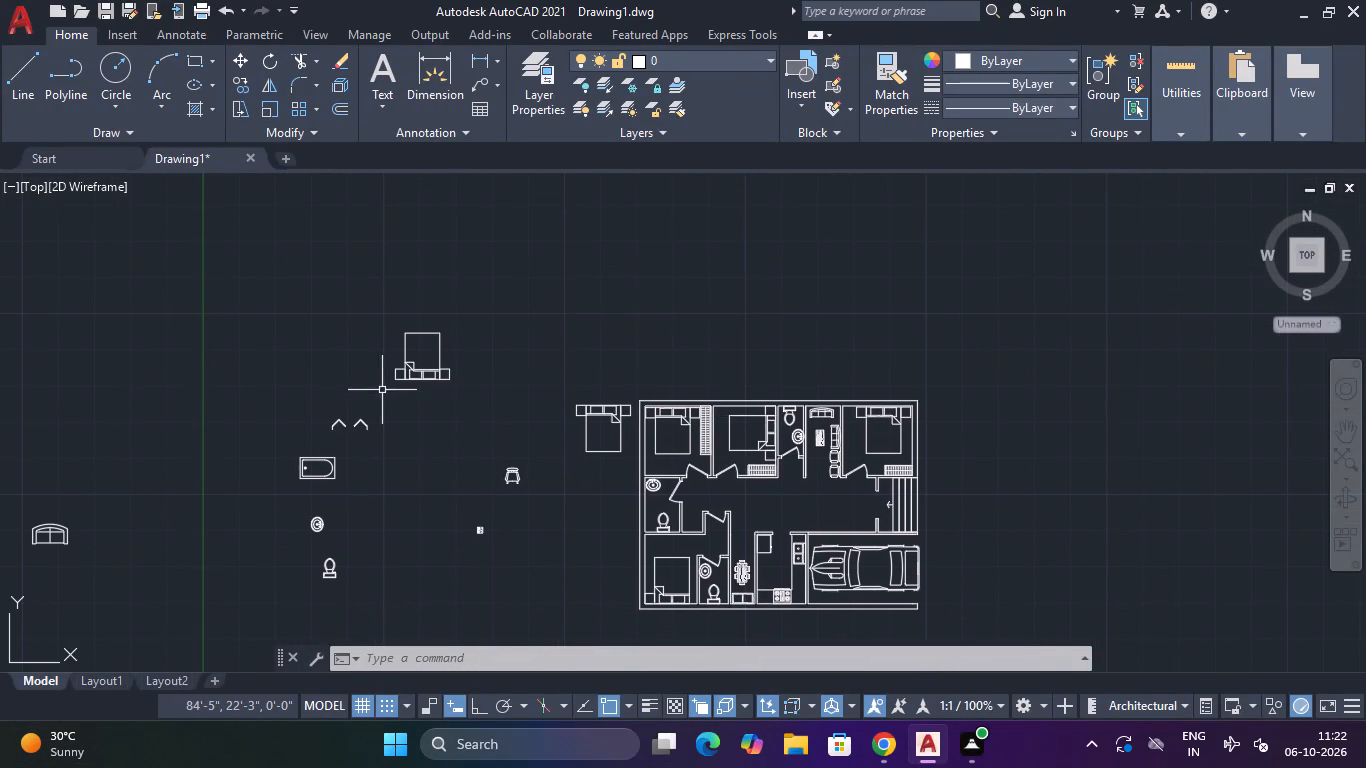
pyautogui.scroll(3, 431, 366)
pyautogui.scroll(-4, 469, 366)
pyautogui.click(581, 296)
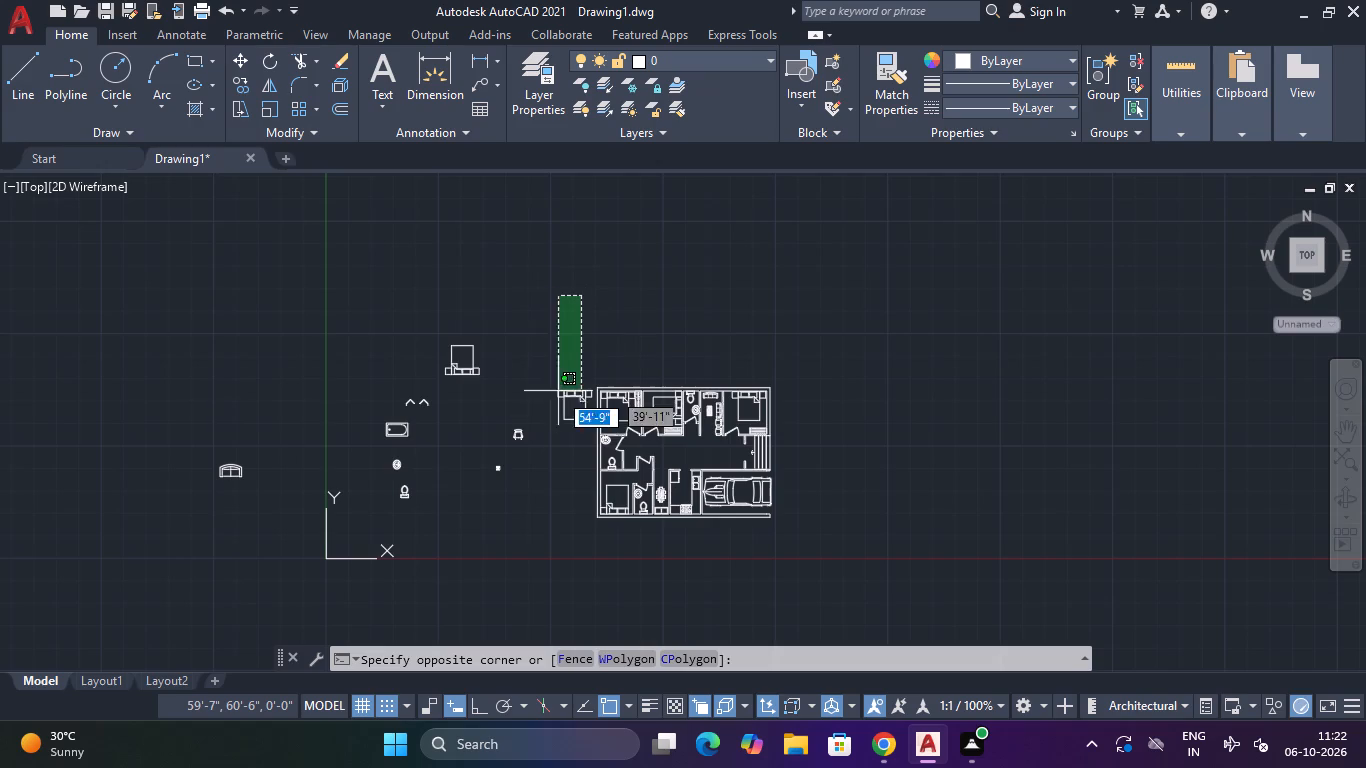
pyautogui.click(186, 587)
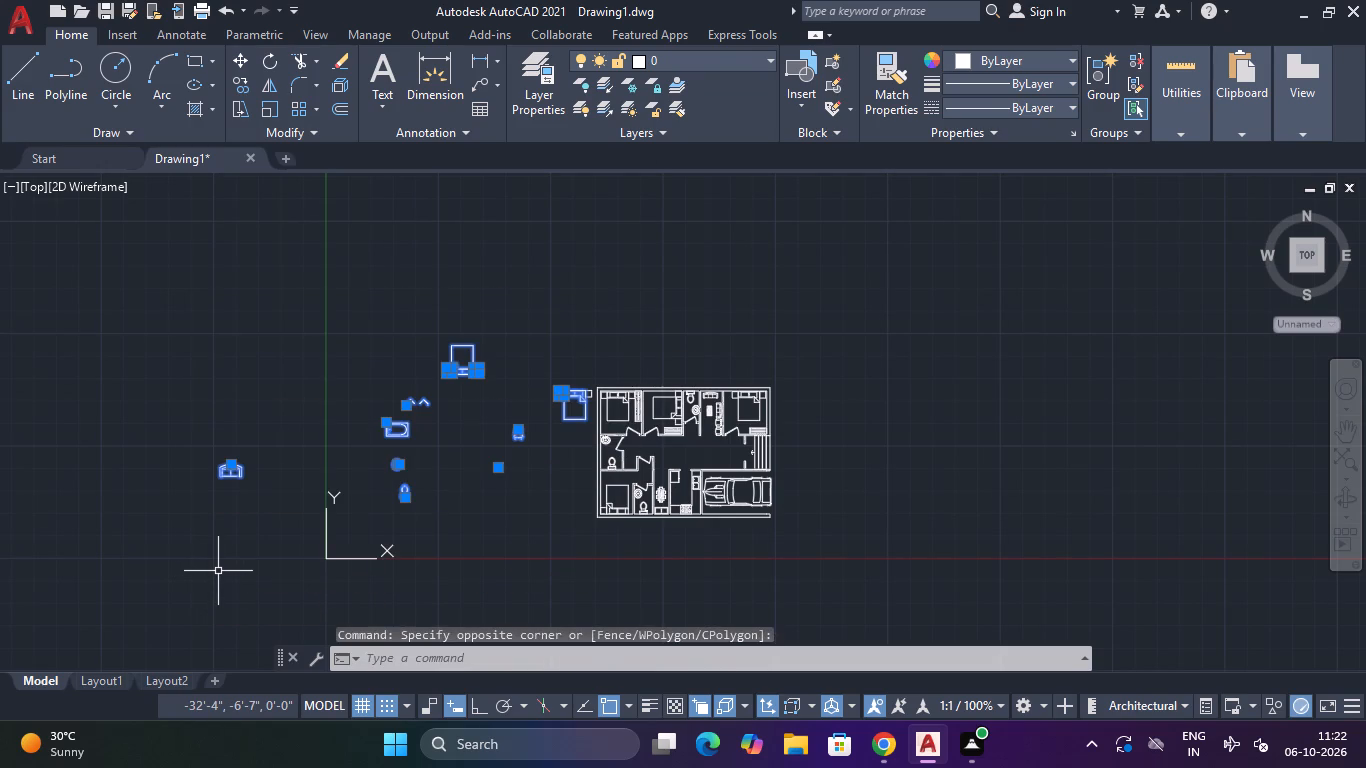
pyautogui.press('Delete')
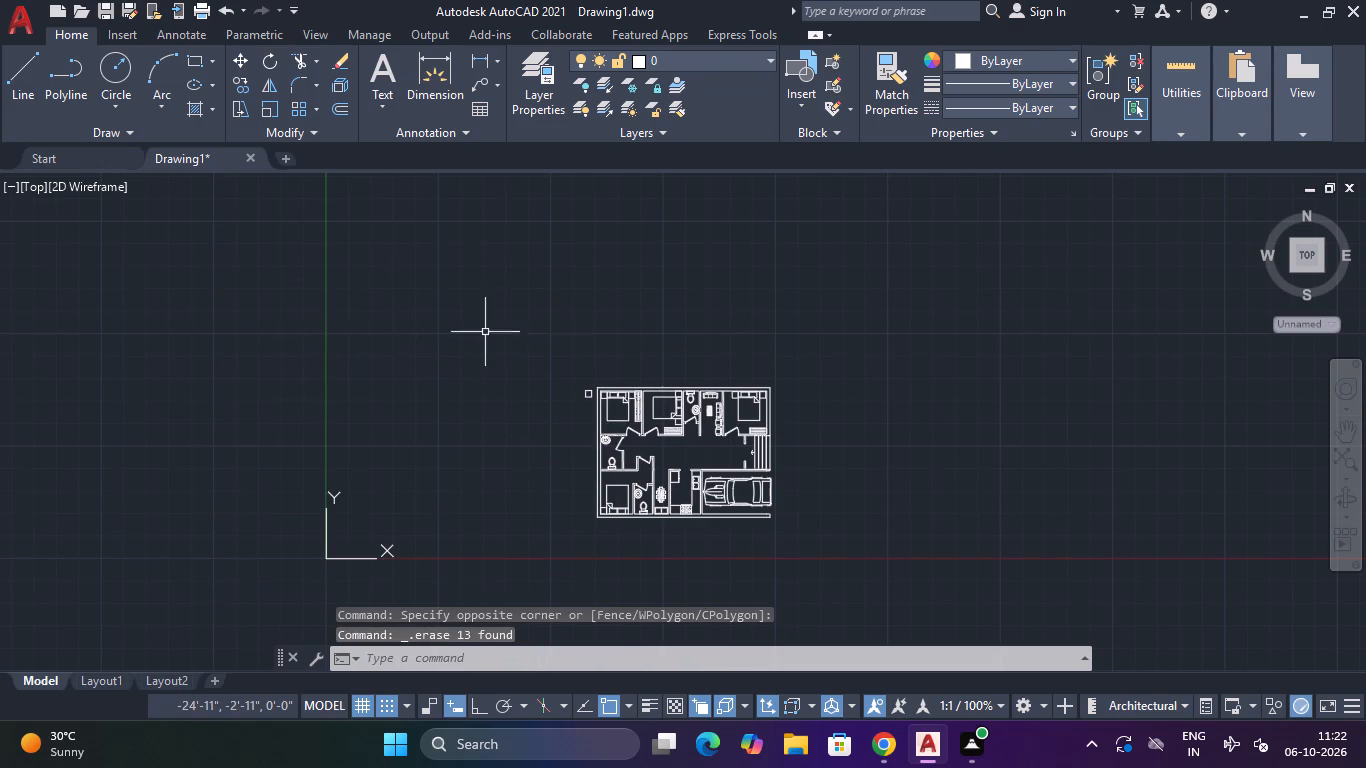
# Delete the leftover small square outside the floor plan's upper-left corner.
pyautogui.scroll(3, 606, 400)
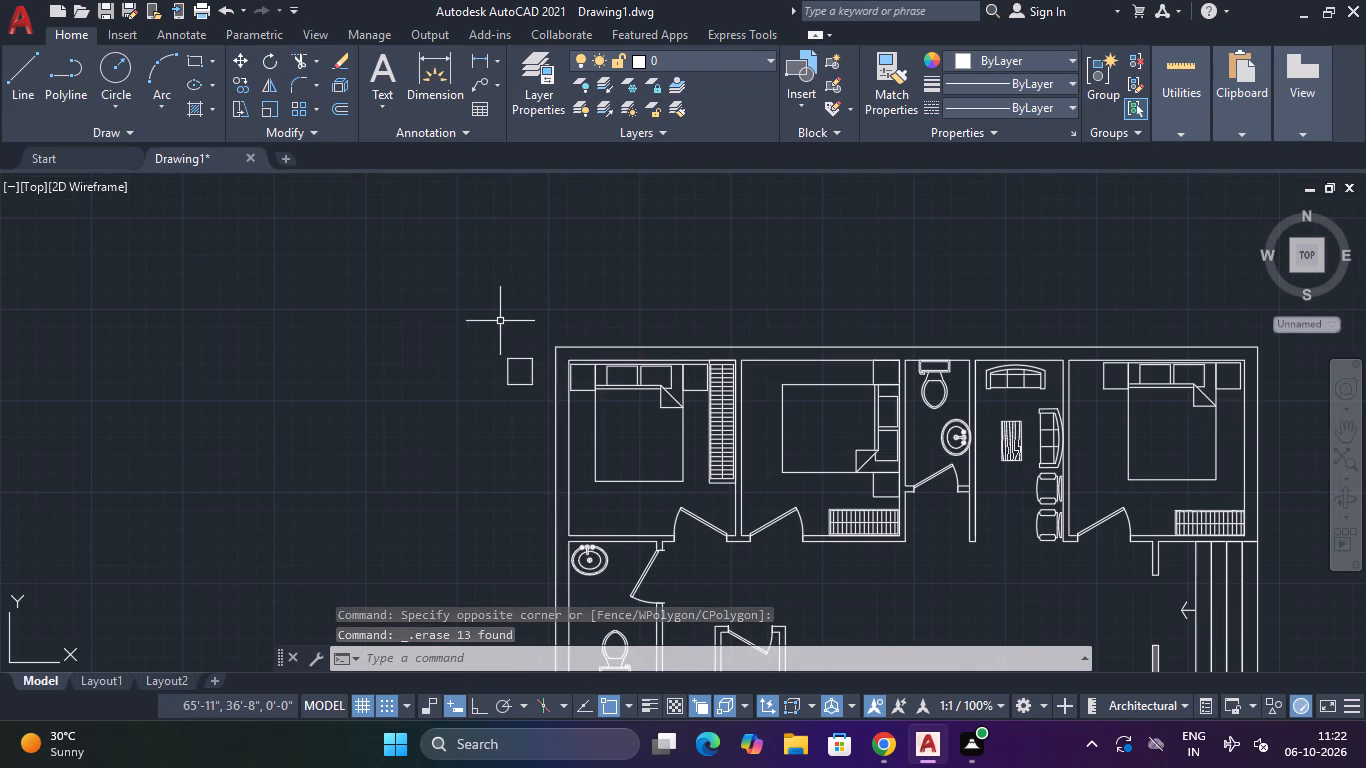
pyautogui.click(507, 322)
pyautogui.click(515, 413)
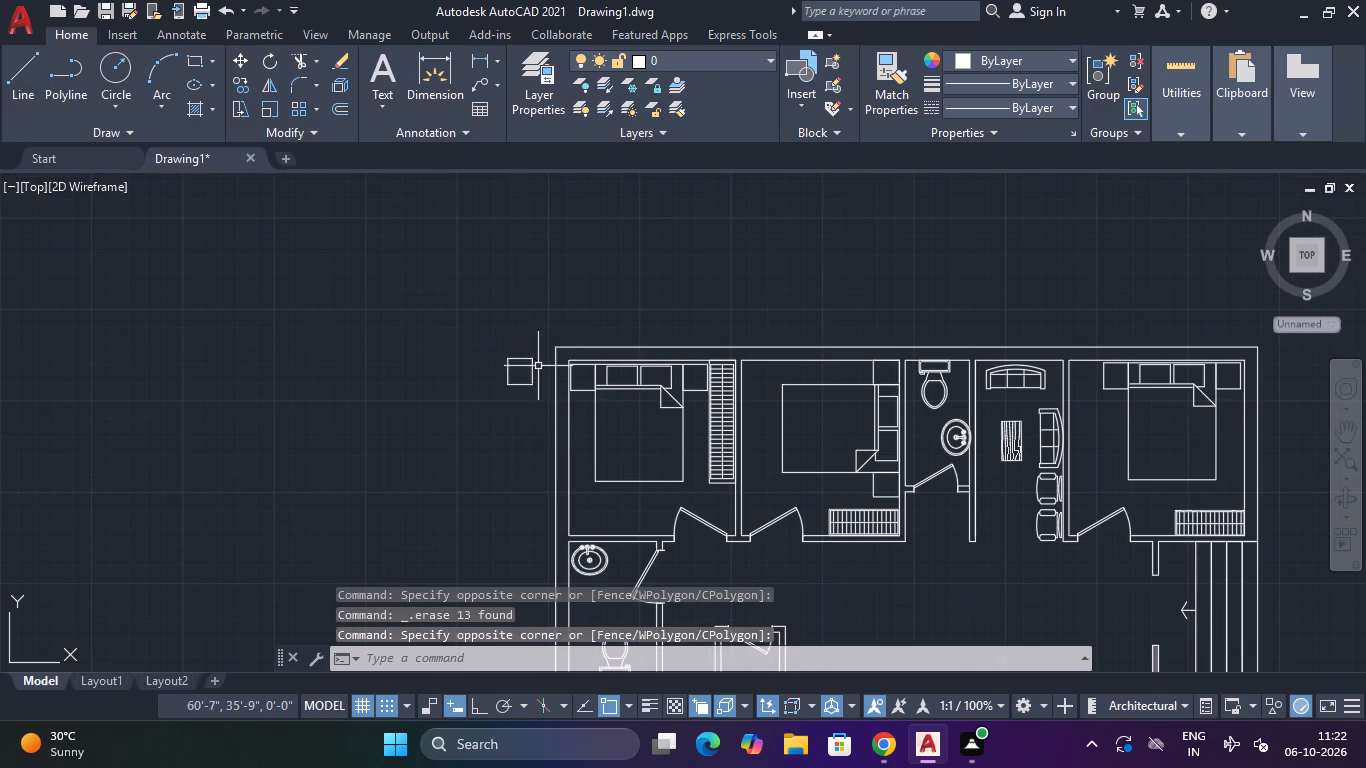
pyautogui.click(538, 366)
pyautogui.click(508, 380)
pyautogui.press('Delete')
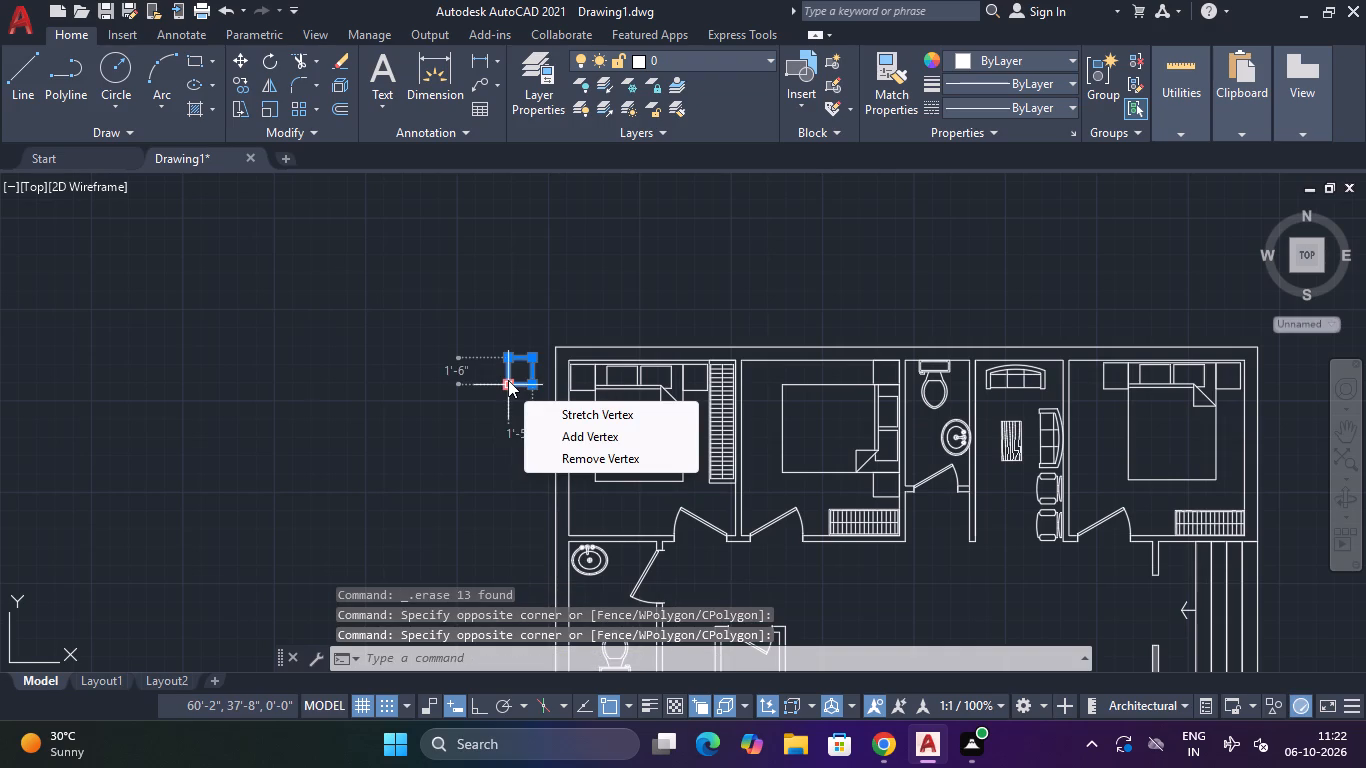
pyautogui.press('Delete')
pyautogui.press('Delete')
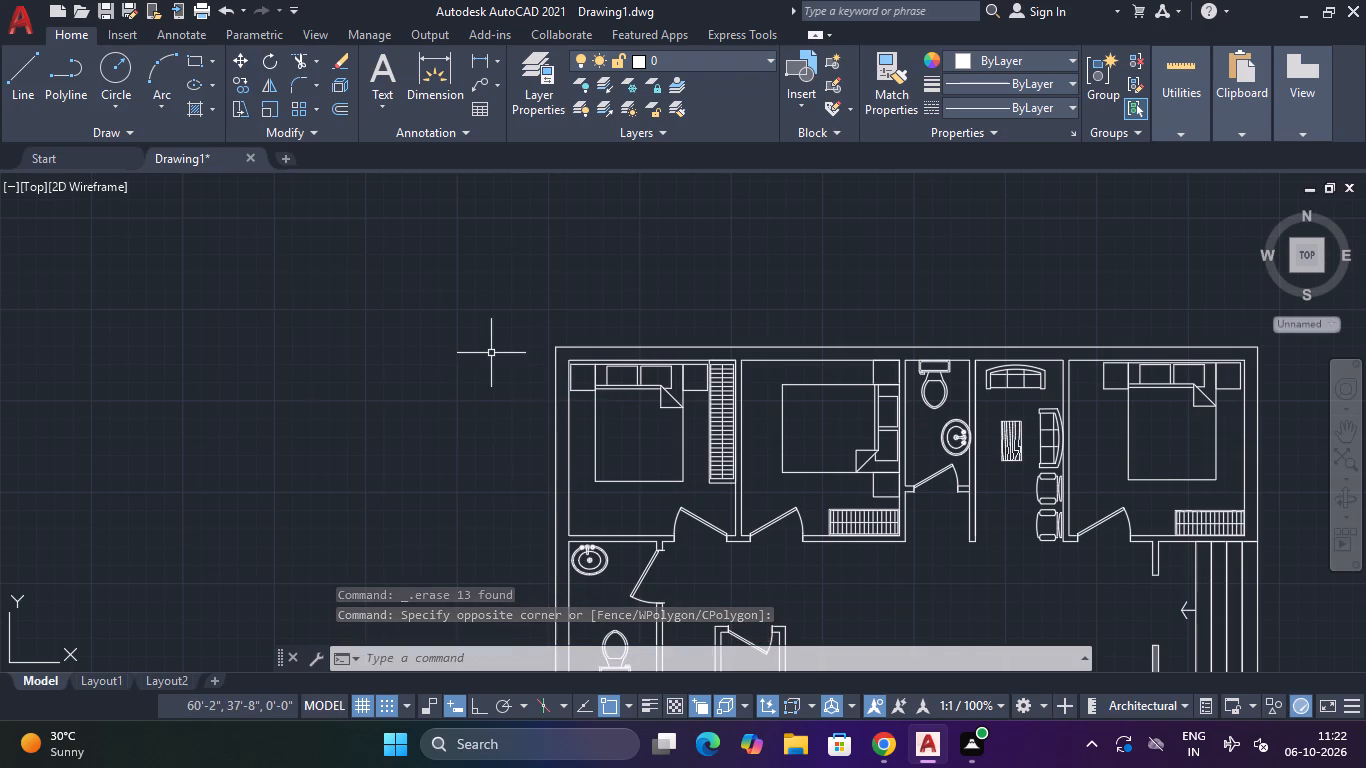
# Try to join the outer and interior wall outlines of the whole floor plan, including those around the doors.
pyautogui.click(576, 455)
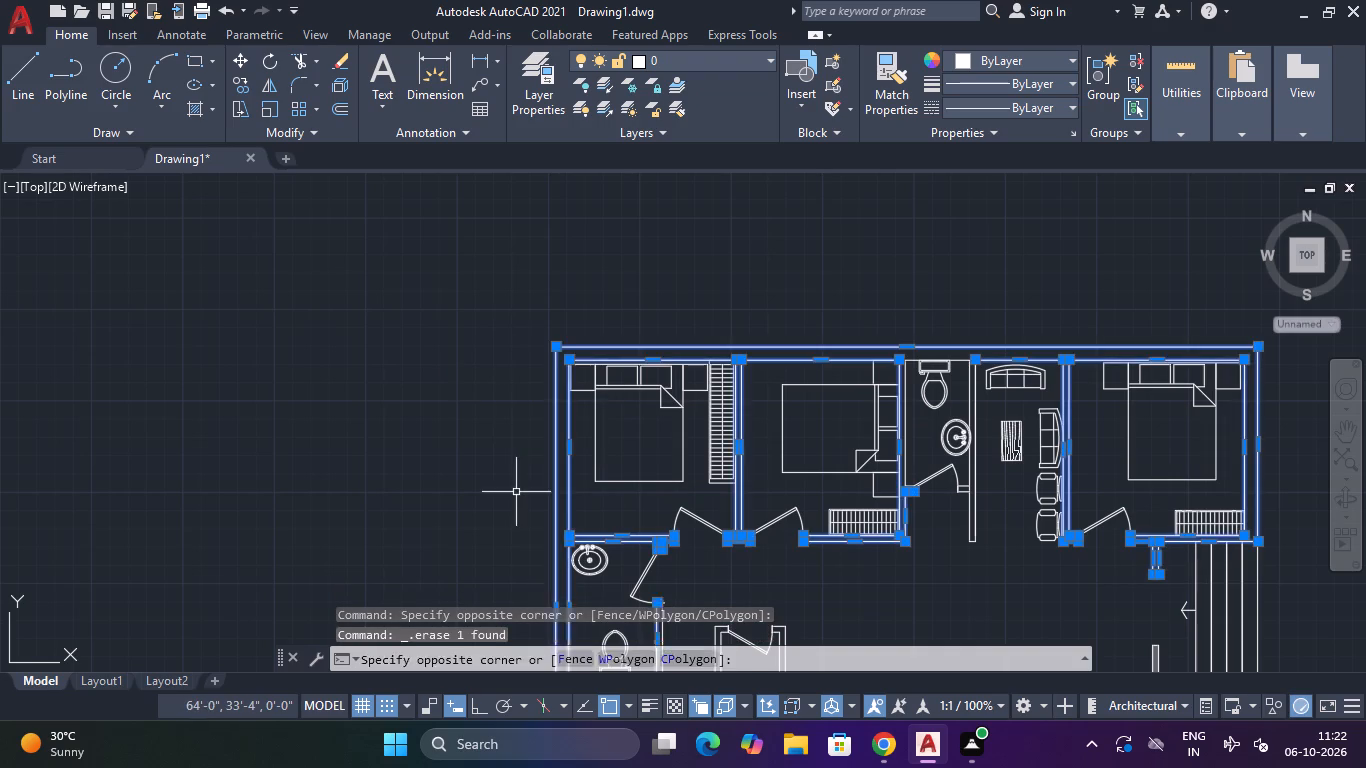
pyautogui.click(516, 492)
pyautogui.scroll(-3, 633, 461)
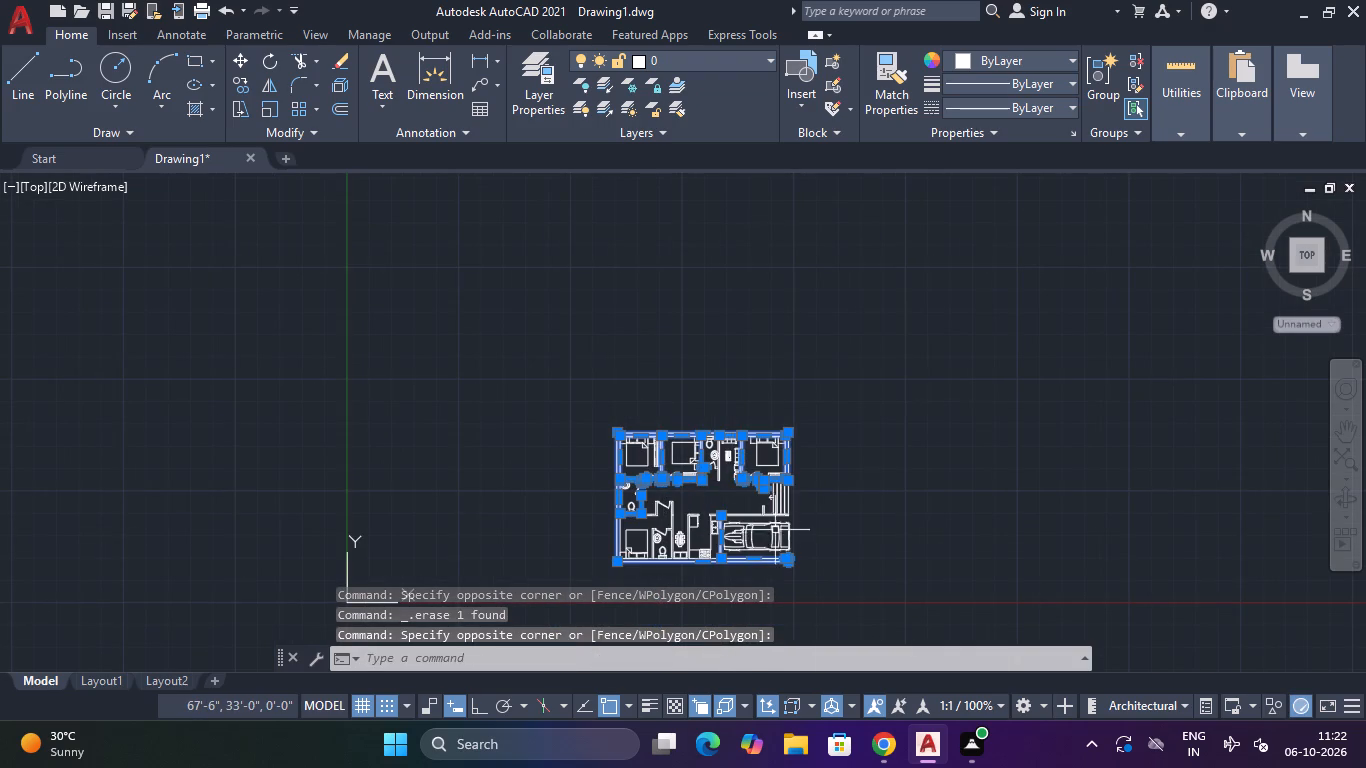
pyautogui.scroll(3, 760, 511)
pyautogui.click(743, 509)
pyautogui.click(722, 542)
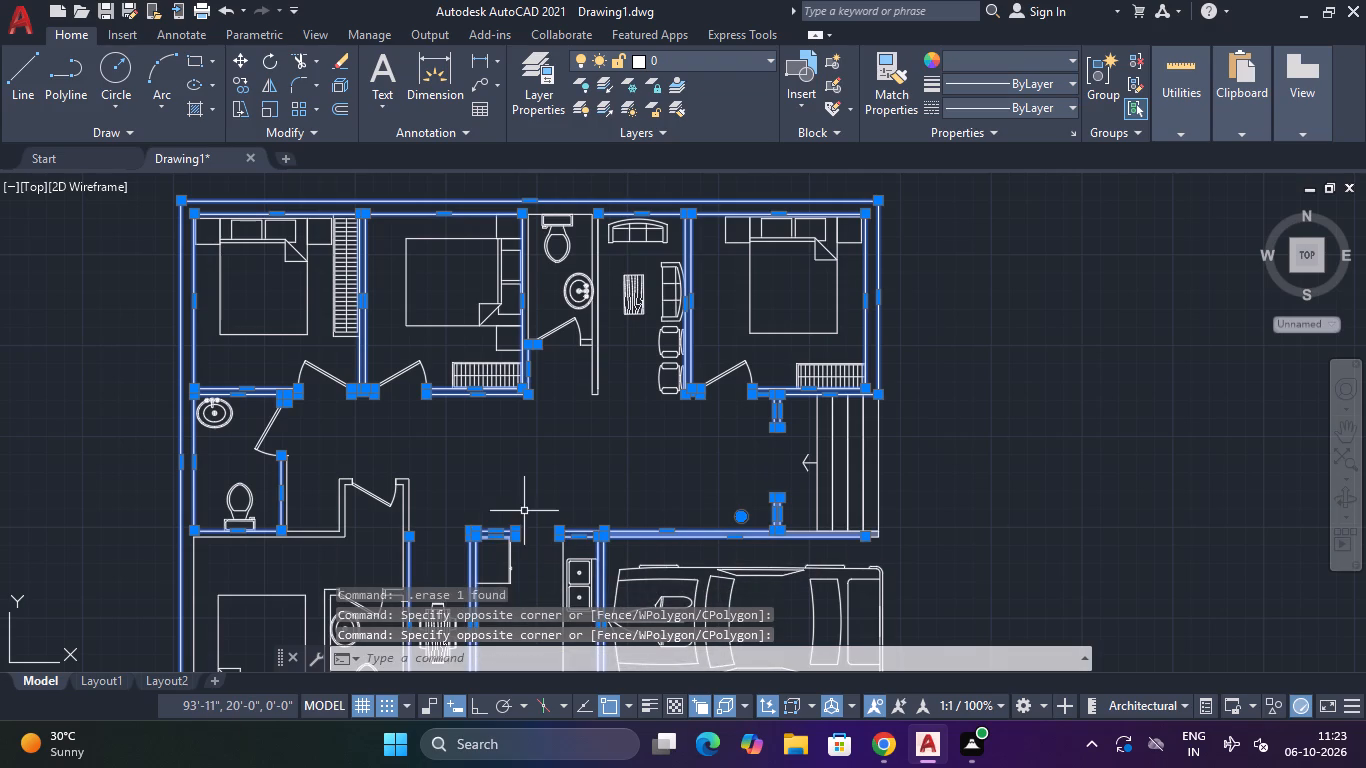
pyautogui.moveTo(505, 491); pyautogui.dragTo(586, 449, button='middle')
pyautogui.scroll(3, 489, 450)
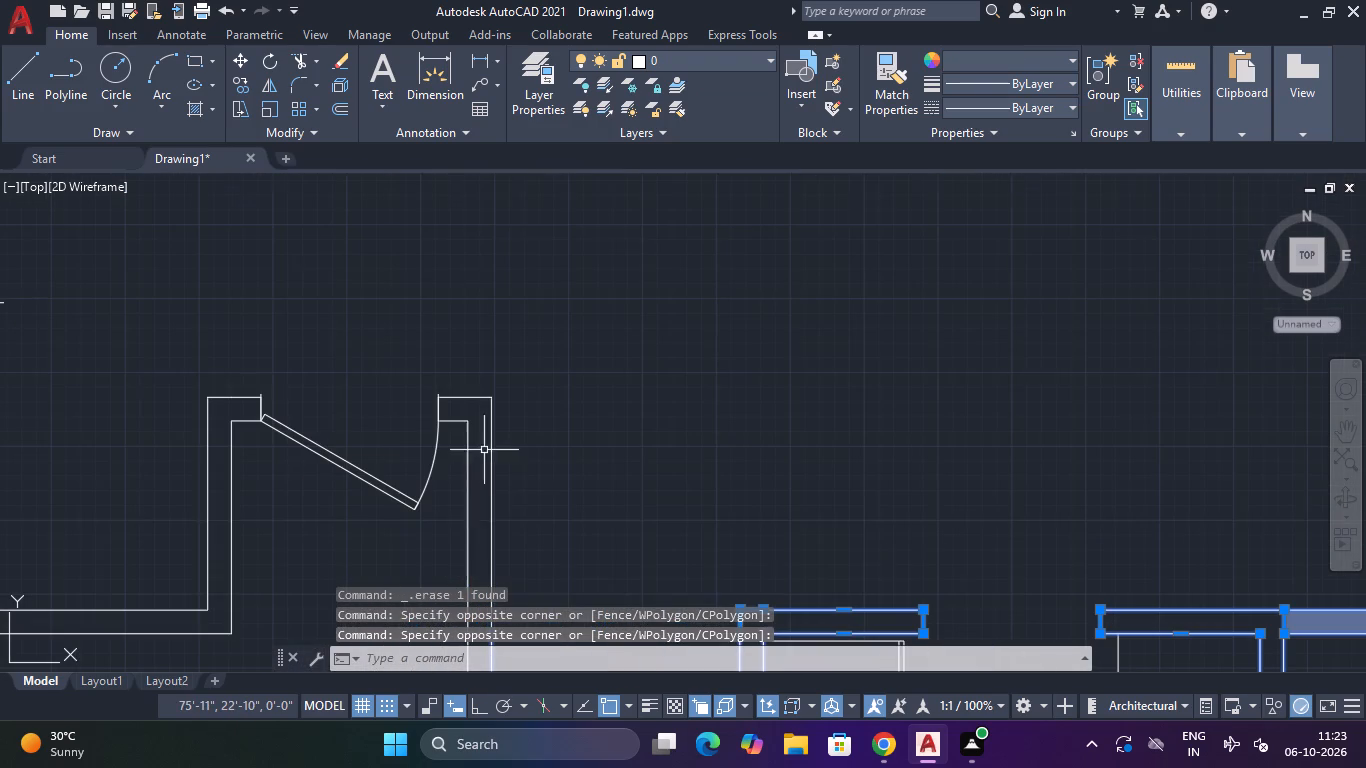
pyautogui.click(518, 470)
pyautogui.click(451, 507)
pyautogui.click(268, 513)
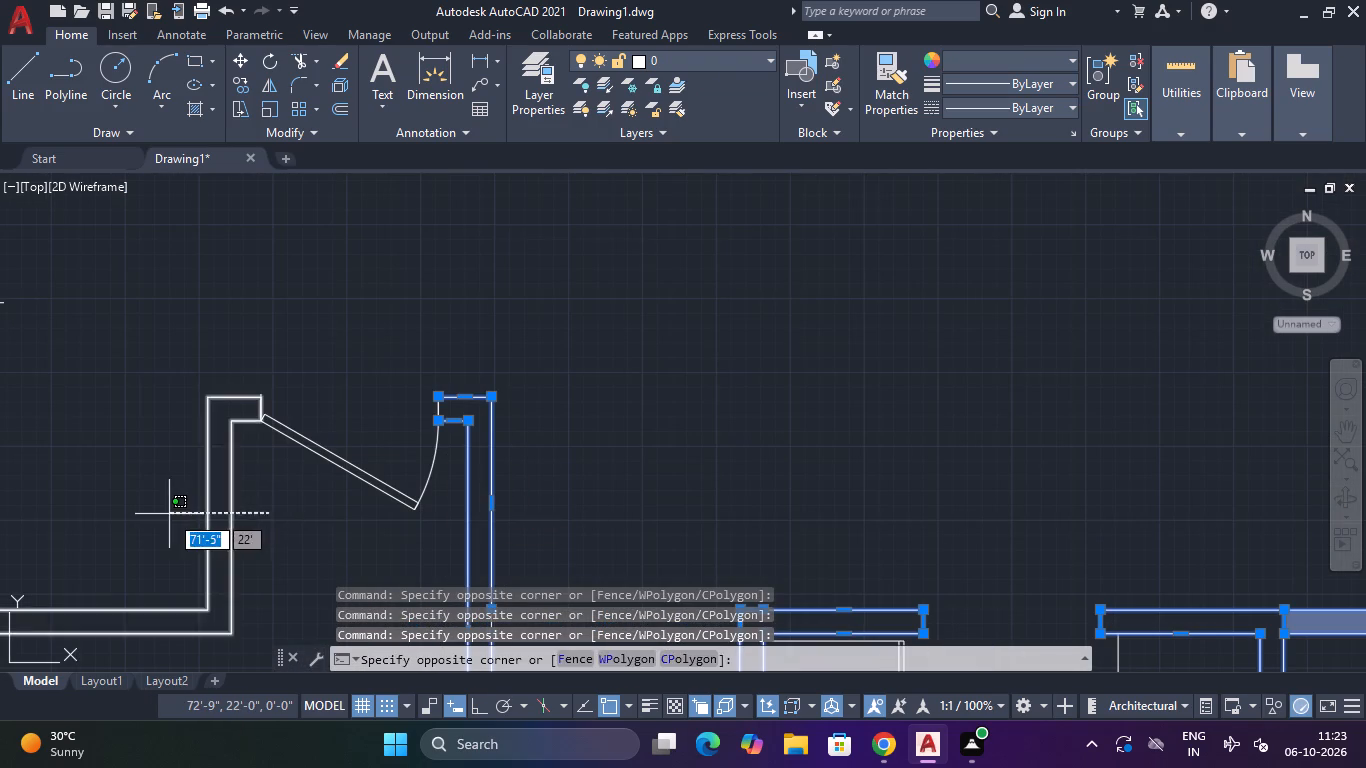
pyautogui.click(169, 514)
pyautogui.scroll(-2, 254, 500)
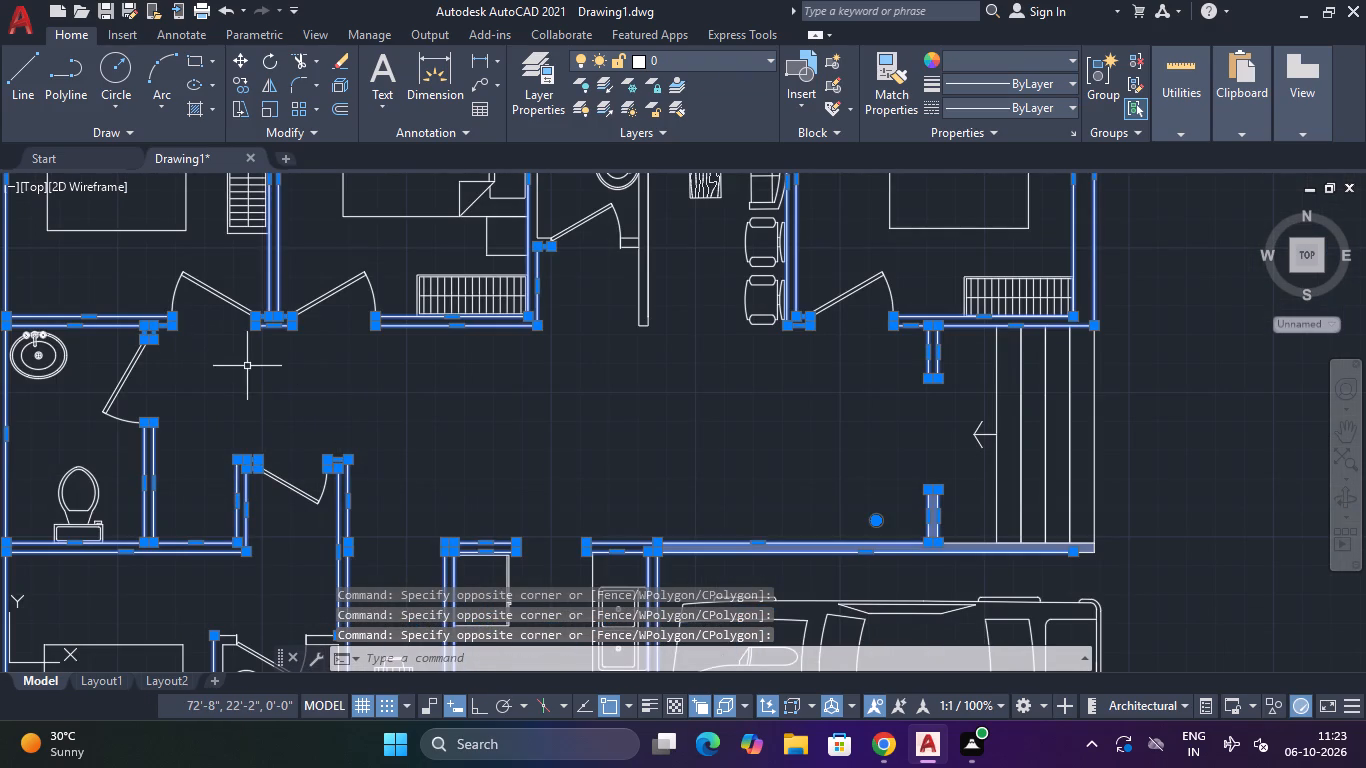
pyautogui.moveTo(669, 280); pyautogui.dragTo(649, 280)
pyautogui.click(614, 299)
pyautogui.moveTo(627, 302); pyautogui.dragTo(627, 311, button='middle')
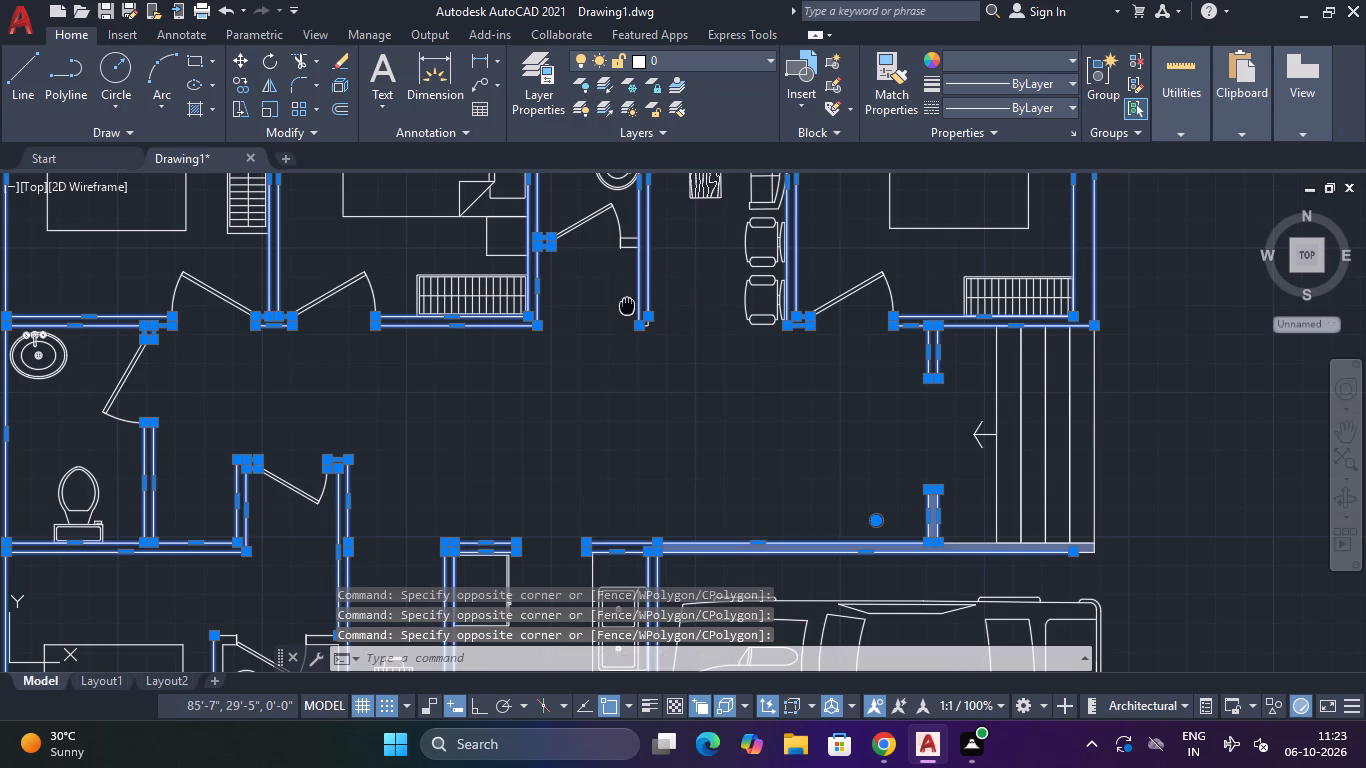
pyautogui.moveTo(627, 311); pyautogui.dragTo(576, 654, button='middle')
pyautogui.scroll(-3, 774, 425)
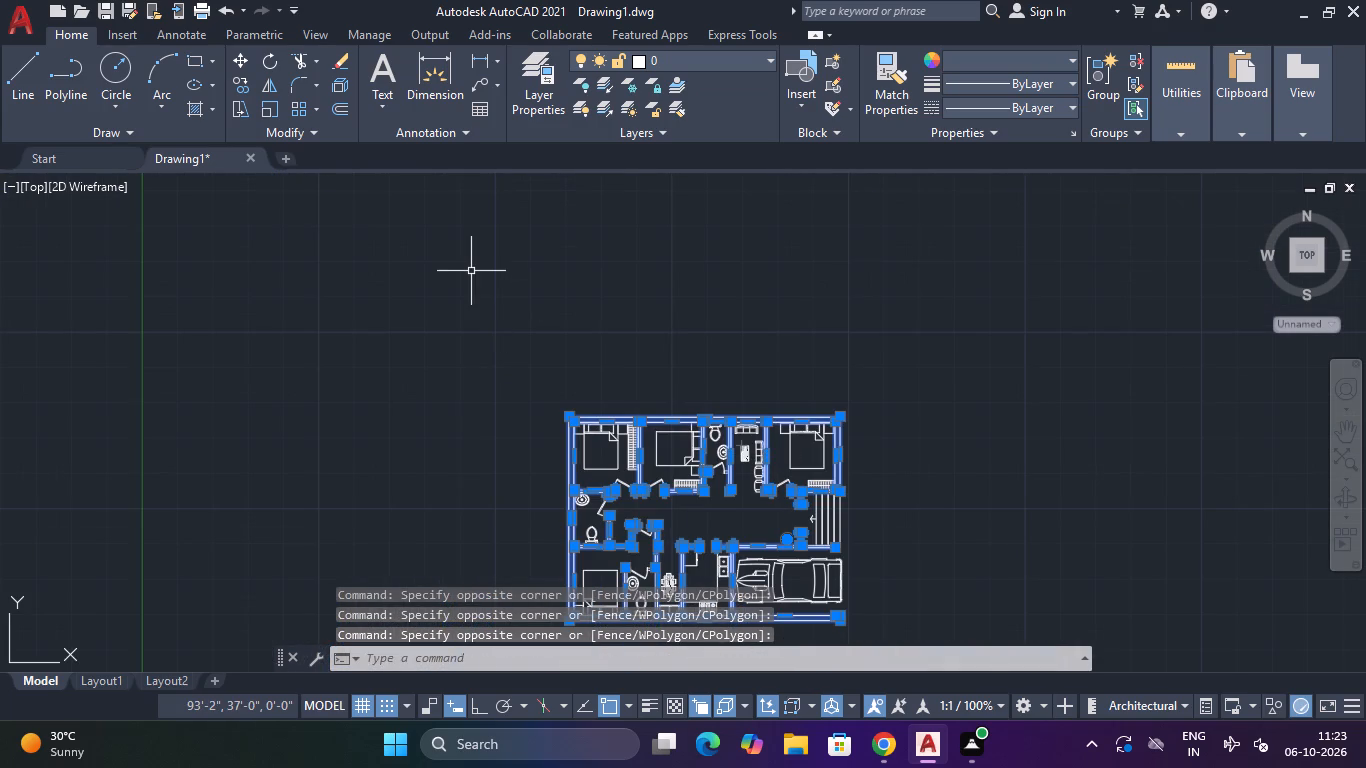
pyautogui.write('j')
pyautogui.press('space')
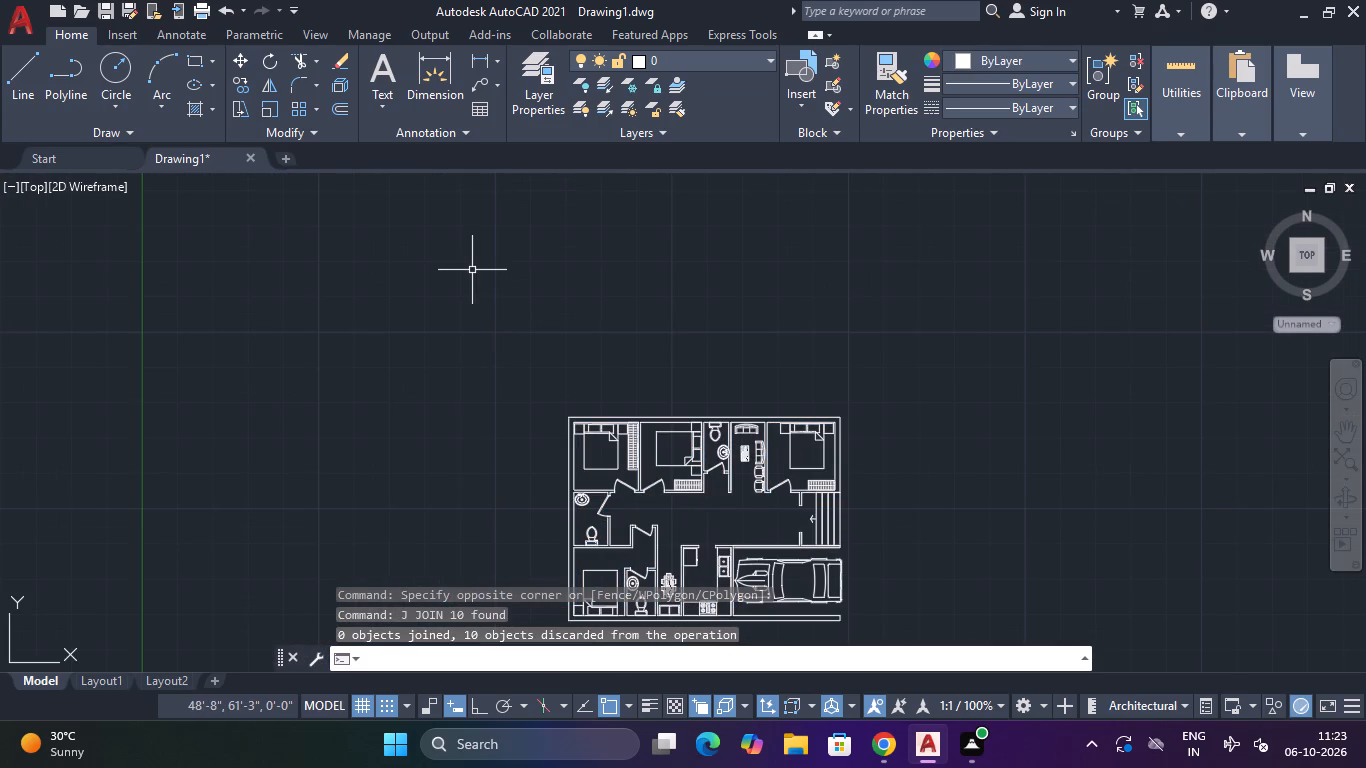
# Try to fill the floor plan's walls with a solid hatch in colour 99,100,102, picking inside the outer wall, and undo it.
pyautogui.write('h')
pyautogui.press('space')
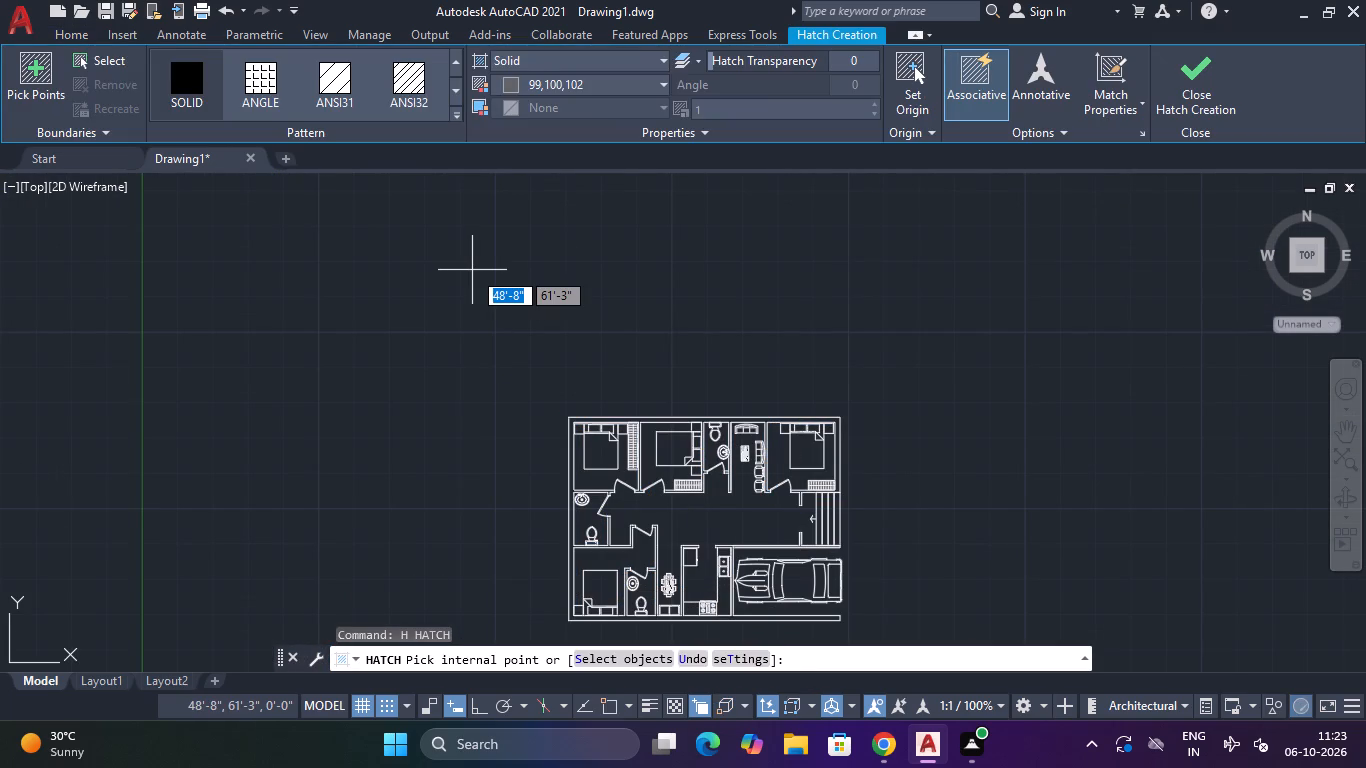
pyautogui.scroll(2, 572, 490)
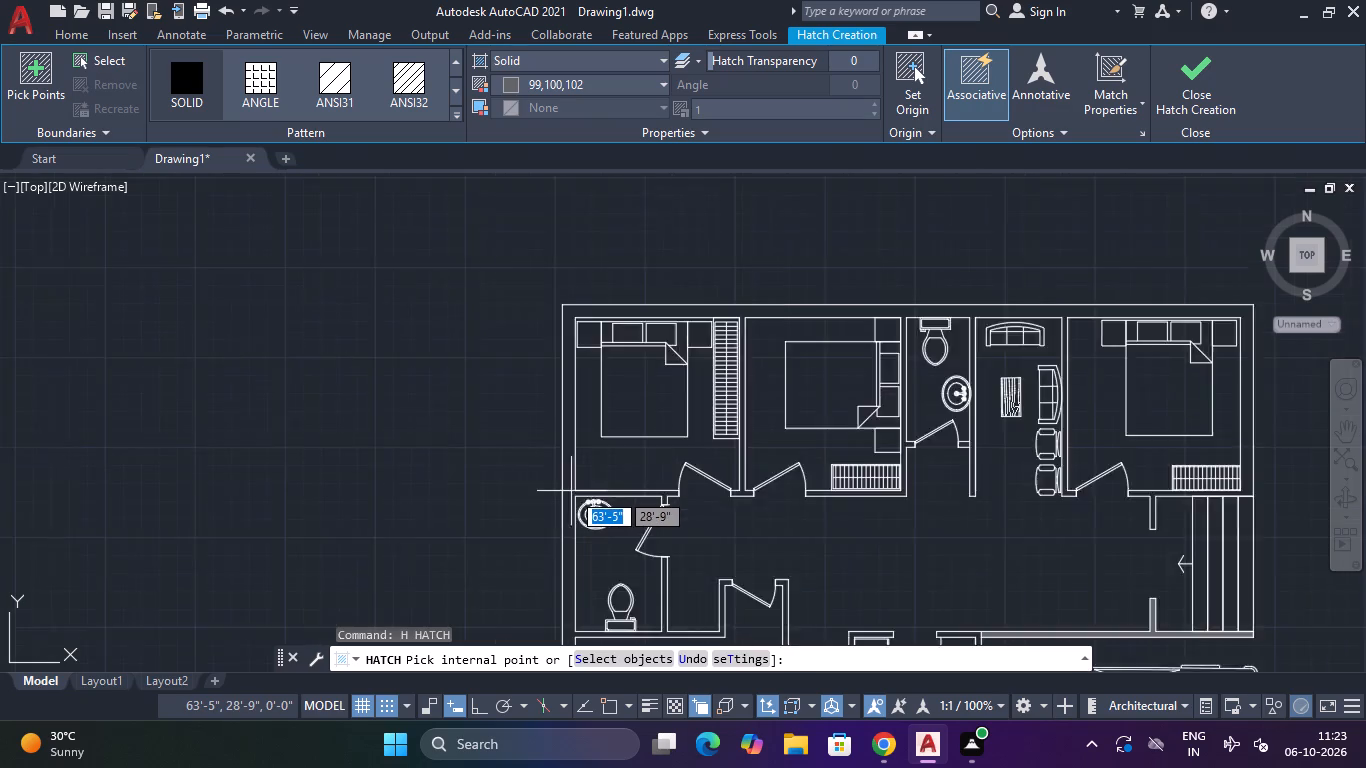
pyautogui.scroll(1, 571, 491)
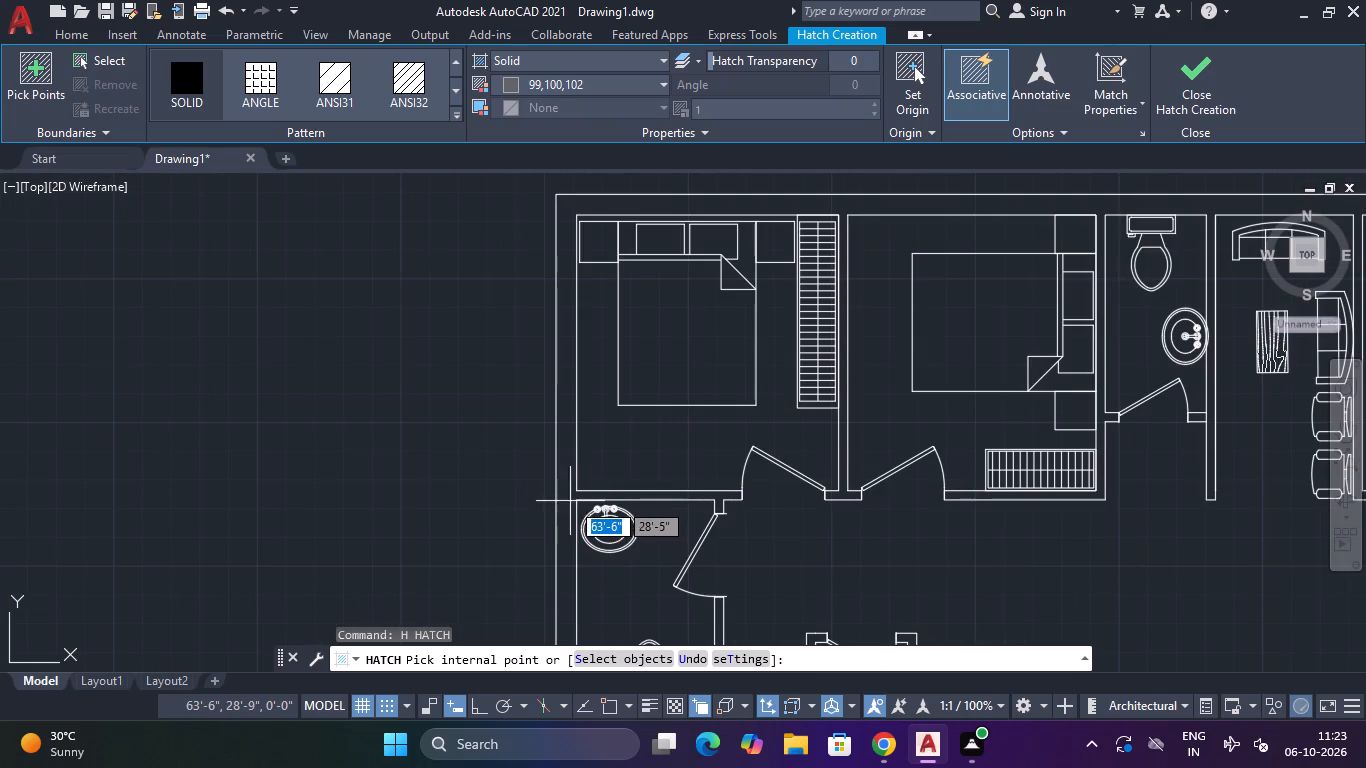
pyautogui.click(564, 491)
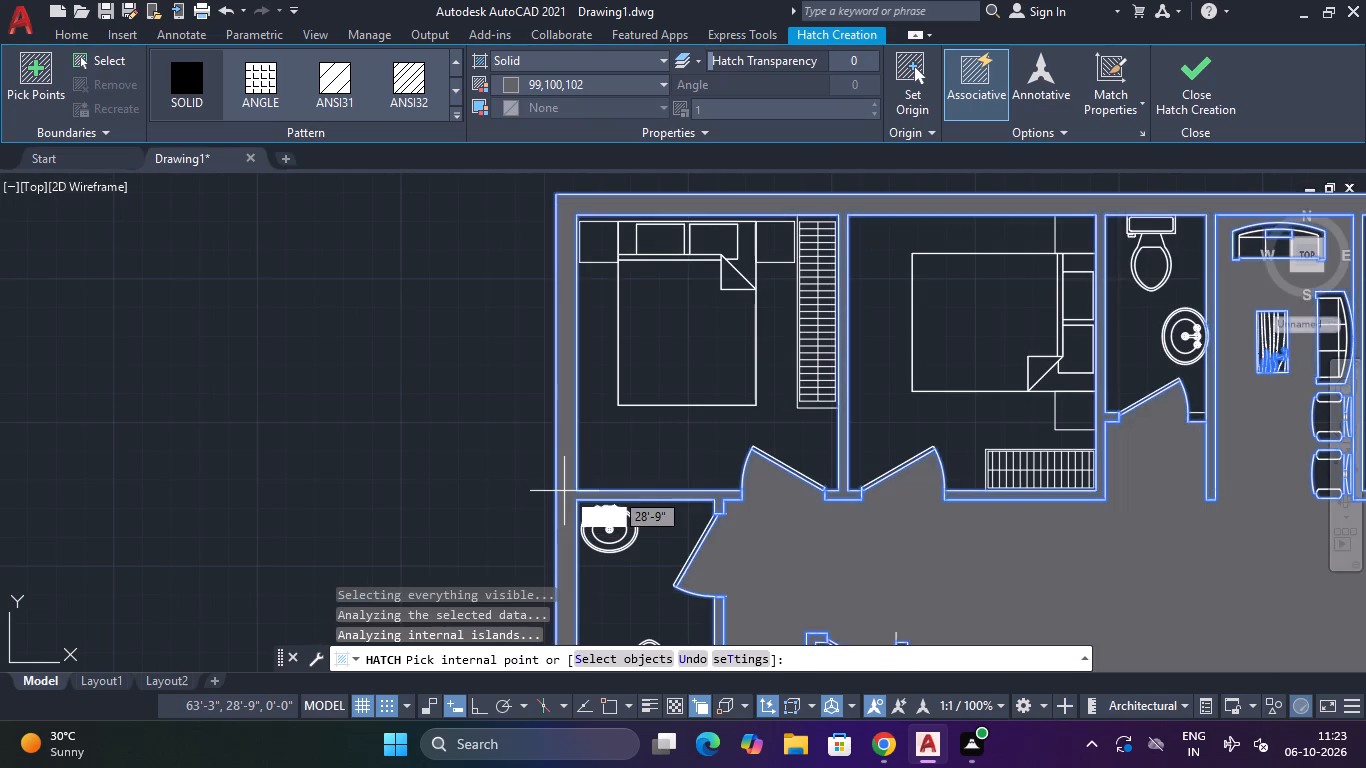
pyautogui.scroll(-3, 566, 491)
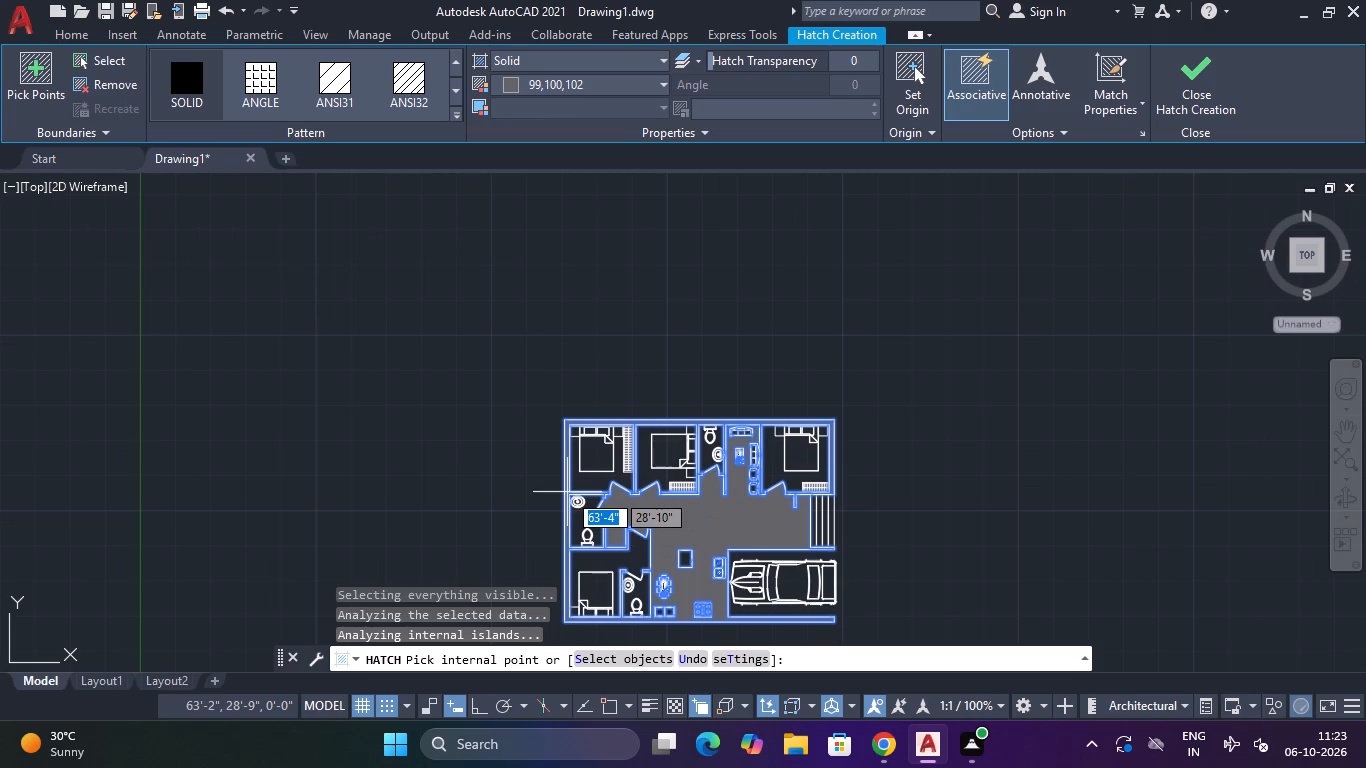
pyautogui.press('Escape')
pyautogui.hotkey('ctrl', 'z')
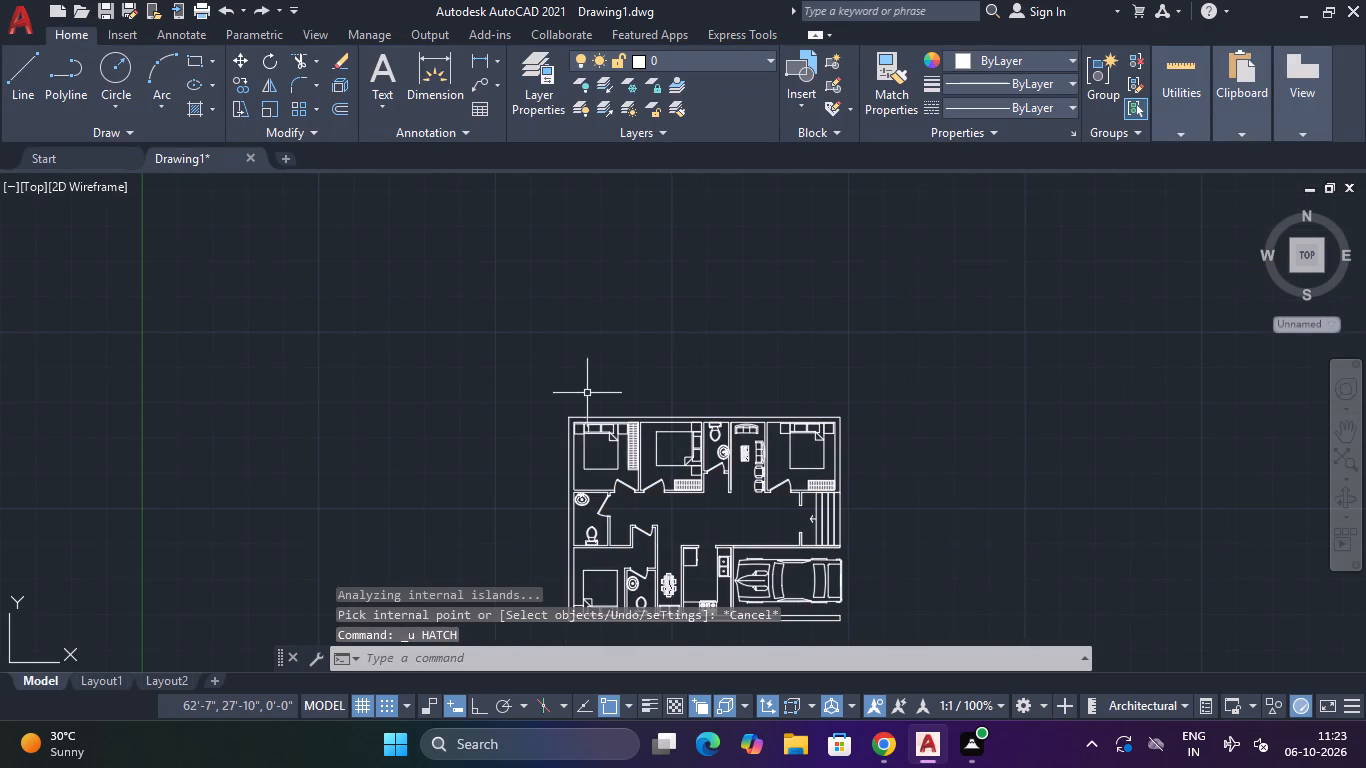
# Add a vertical linear dimension across the north-west bedroom, from the inner face of its north wall to its south wall.
pyautogui.moveTo(570, 380); pyautogui.dragTo(510, 158, button='middle')
pyautogui.moveTo(560, 352); pyautogui.dragTo(542, 471, button='middle')
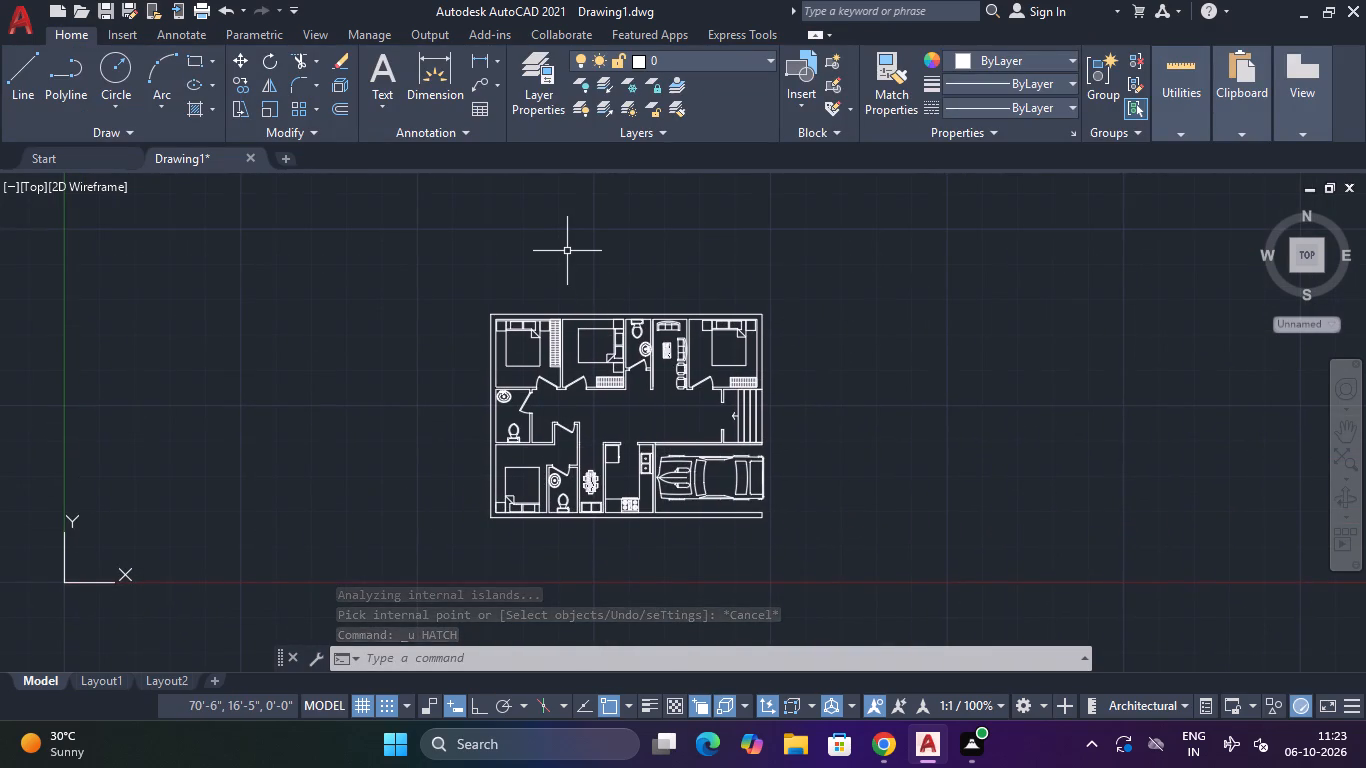
pyautogui.write('dli')
pyautogui.press('space')
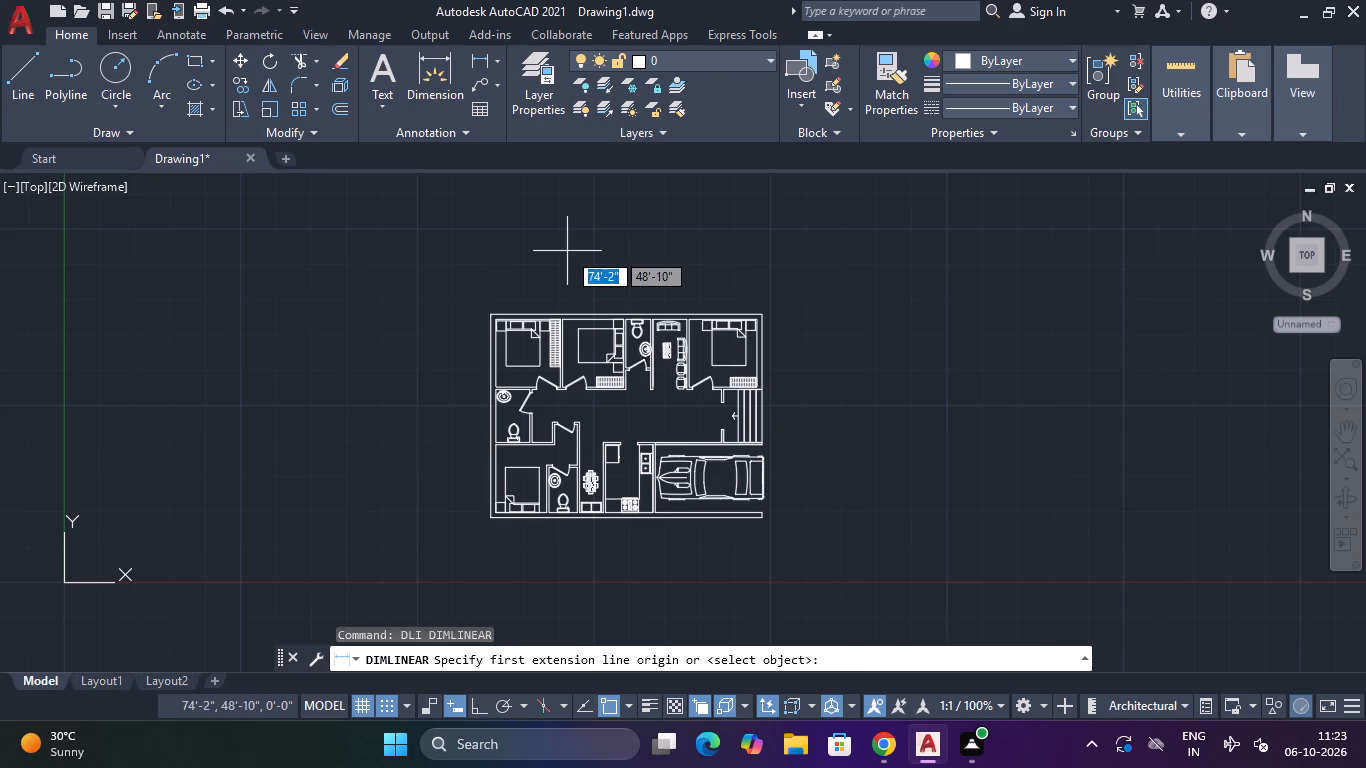
pyautogui.scroll(3, 559, 330)
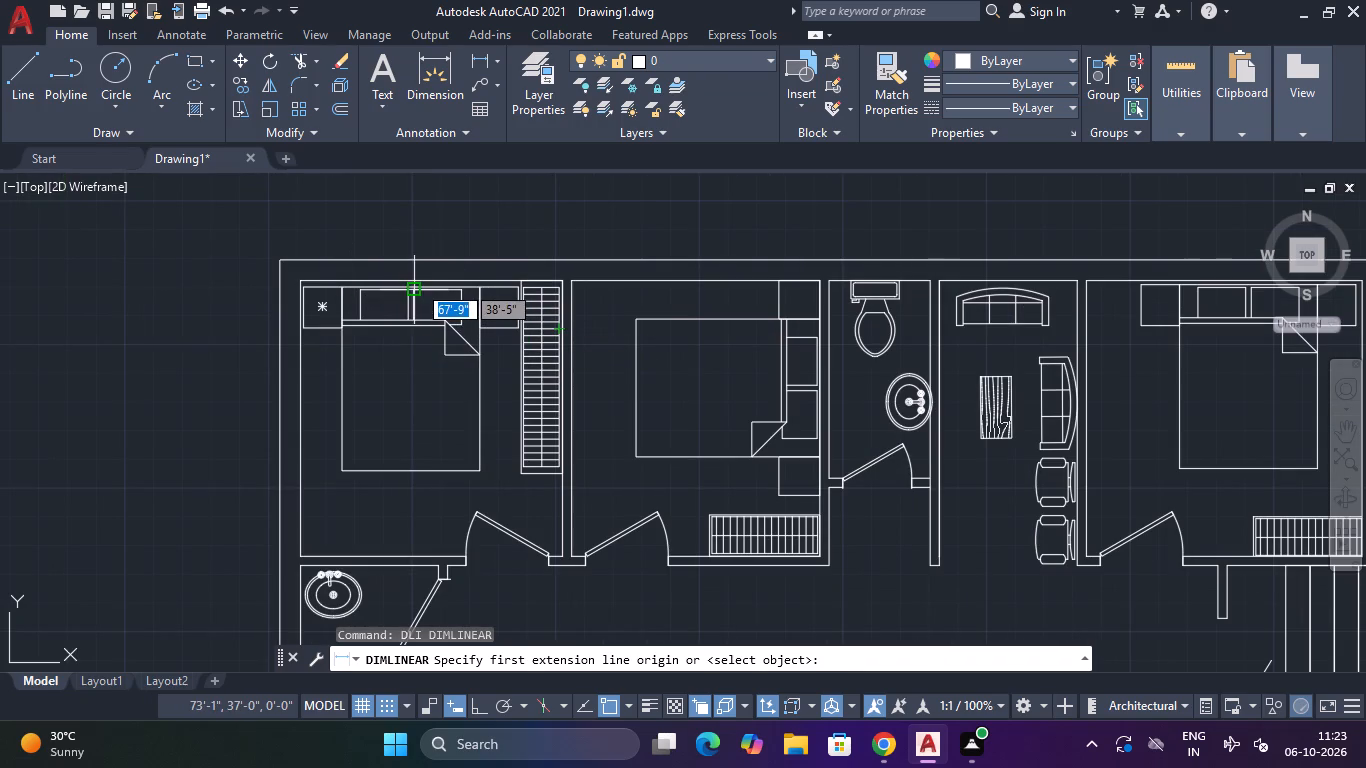
pyautogui.scroll(5, 407, 281)
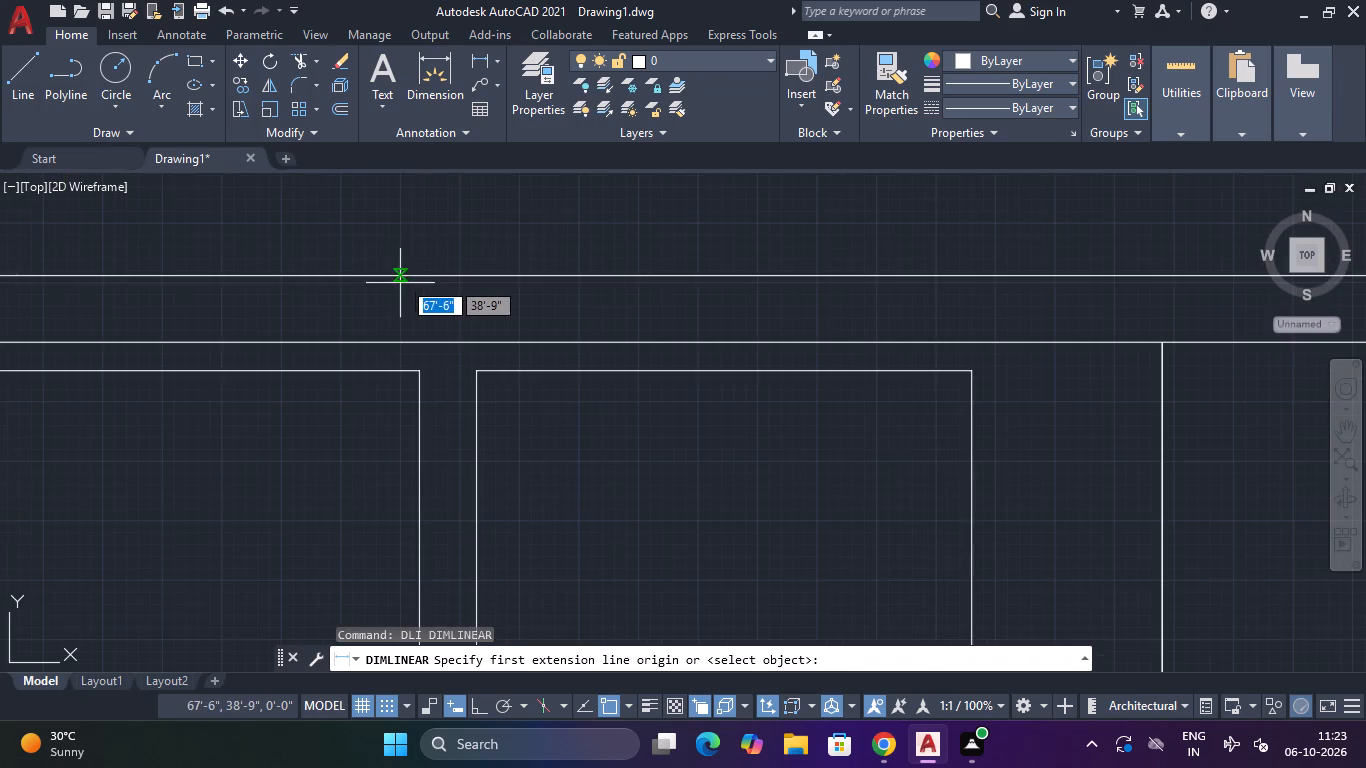
pyautogui.click(498, 276)
pyautogui.scroll(-4, 457, 417)
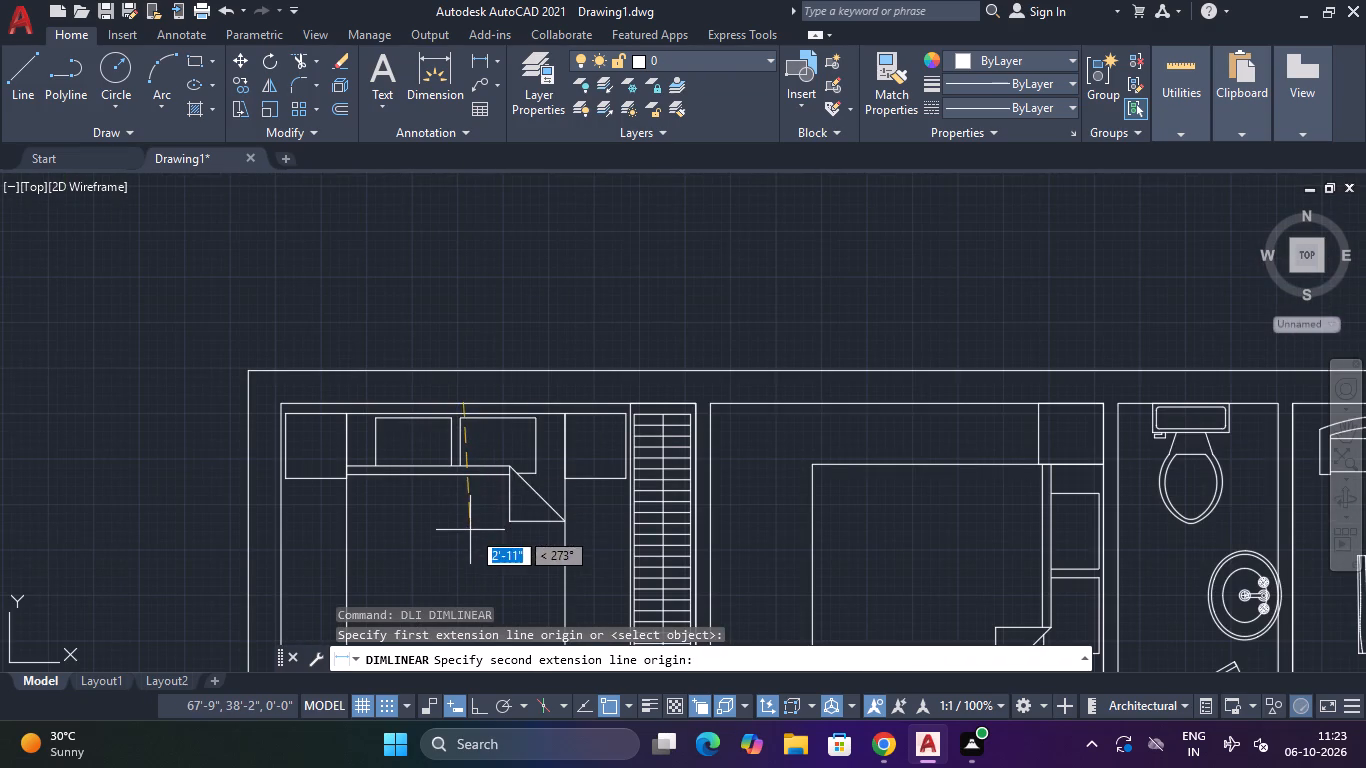
pyautogui.moveTo(499, 455); pyautogui.dragTo(537, 313, button='middle')
pyautogui.moveTo(509, 522); pyautogui.dragTo(568, 211, button='middle')
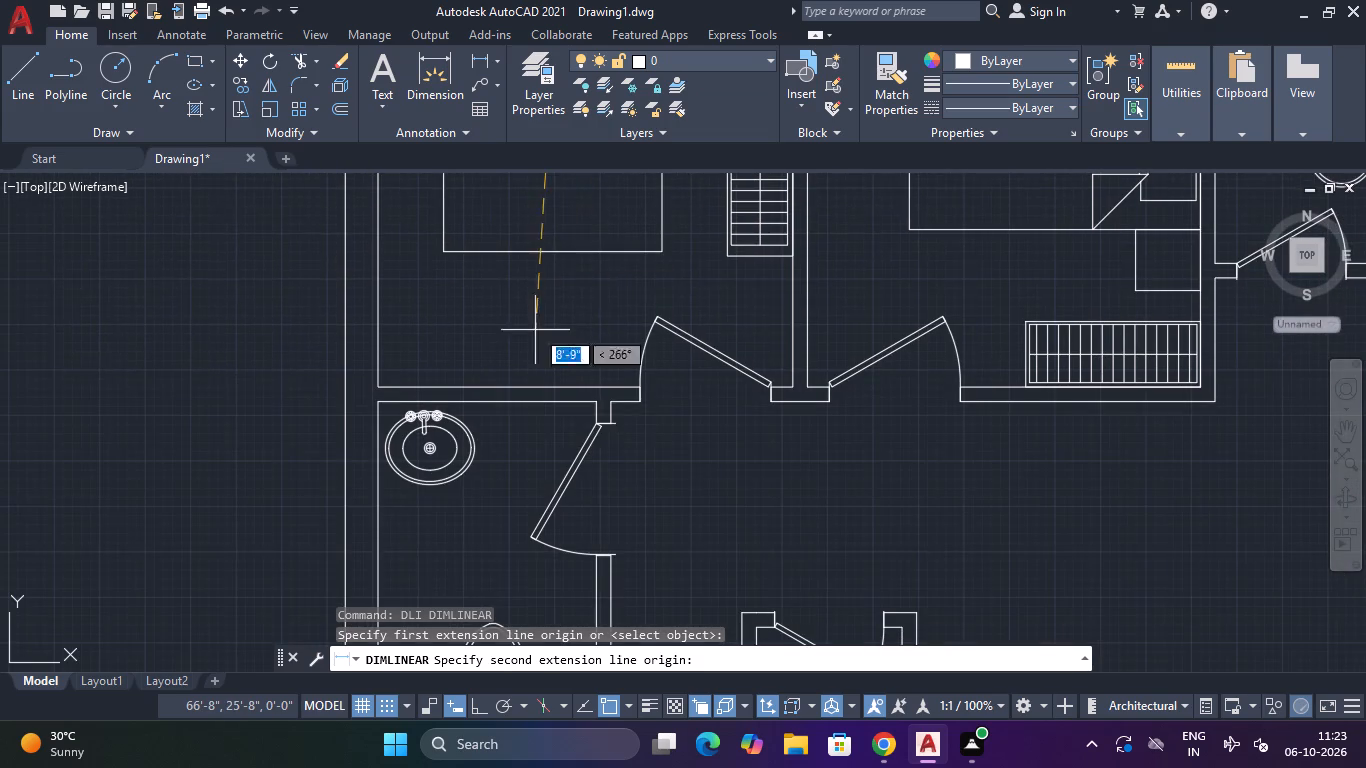
pyautogui.click(553, 386)
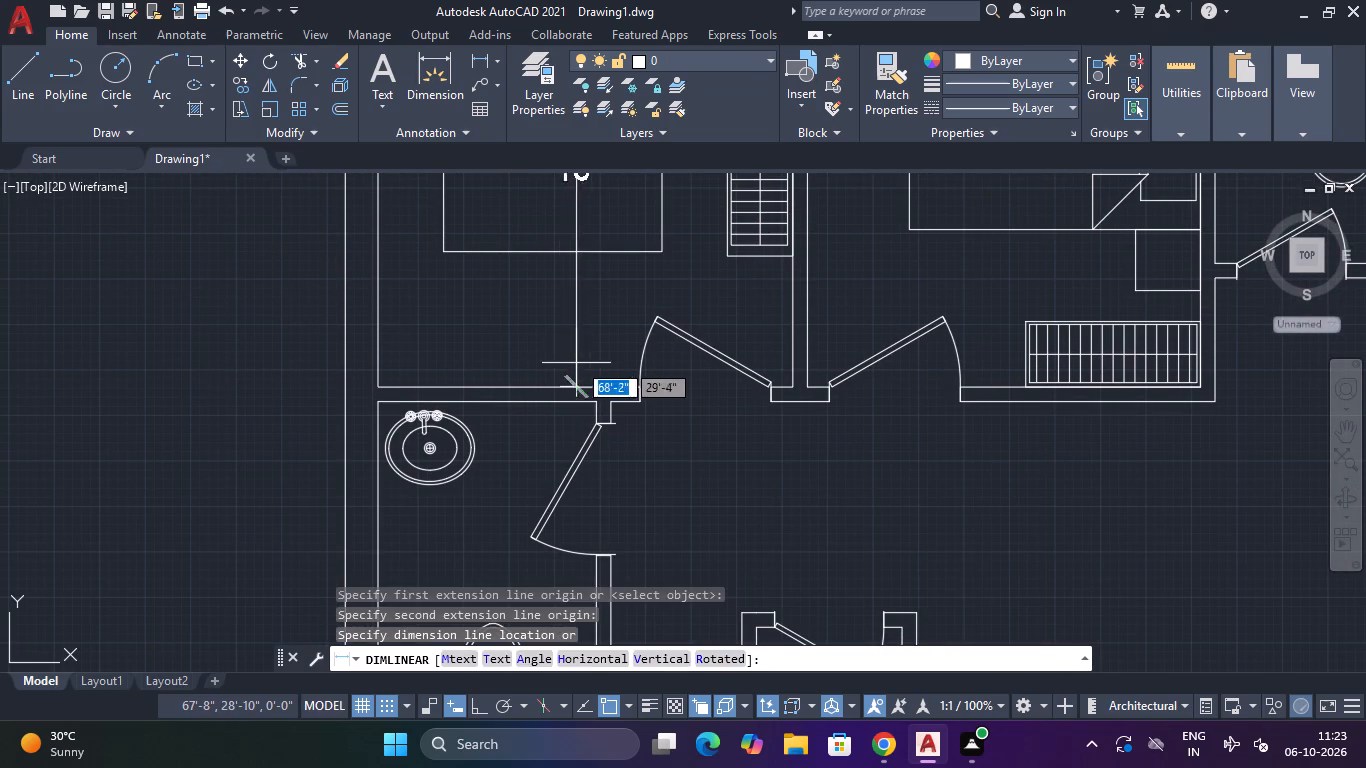
pyautogui.click(588, 350)
# Add a horizontal linear dimension across the north-west bedroom between its inner wall faces, placed below the bed.
pyautogui.moveTo(526, 354); pyautogui.dragTo(548, 536, button='middle')
pyautogui.press('space')
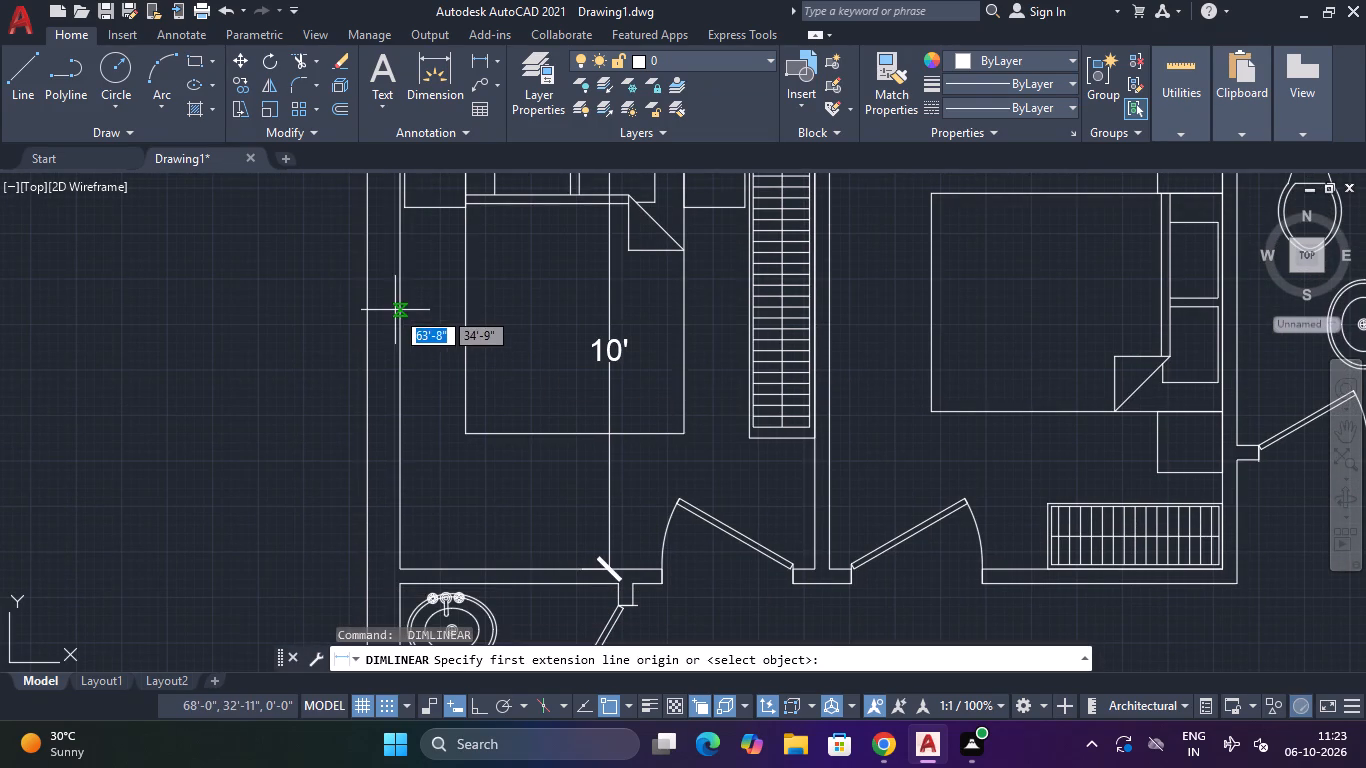
pyautogui.click(403, 305)
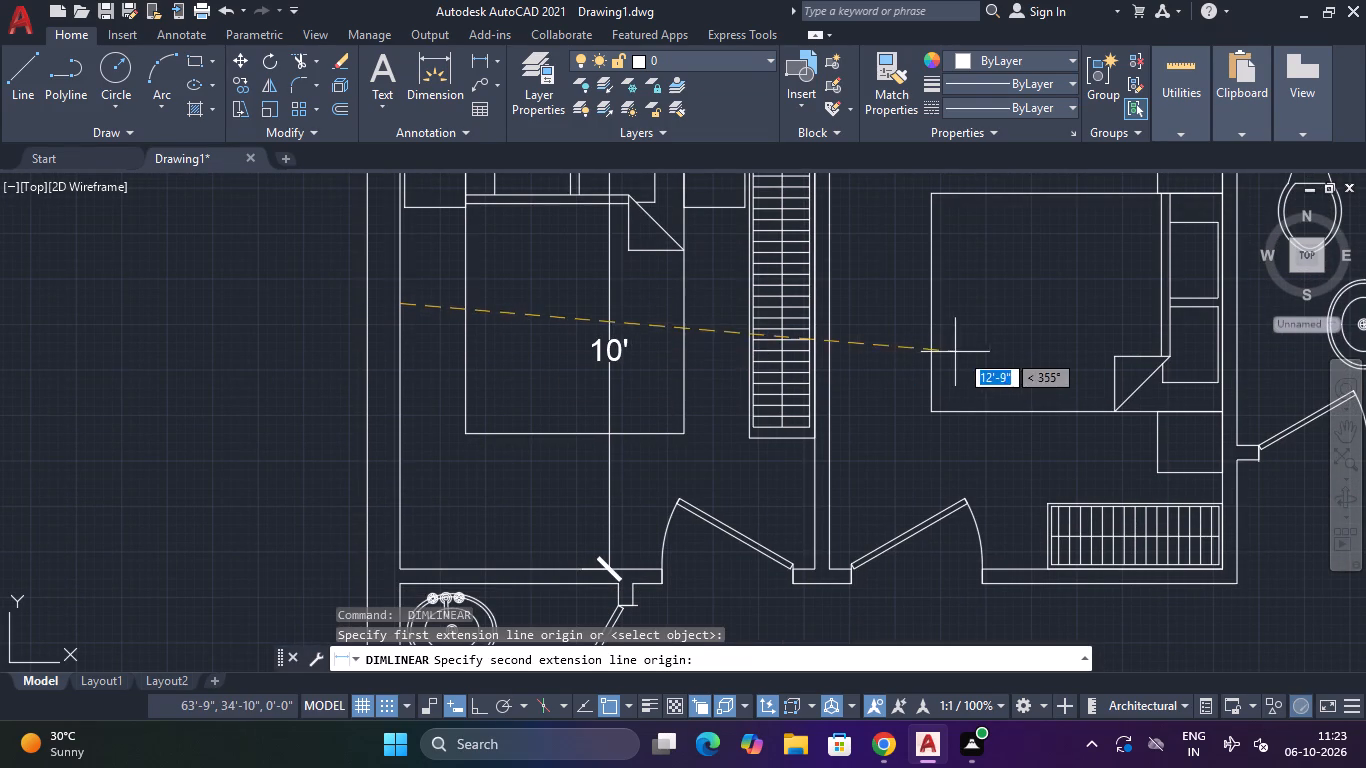
pyautogui.click(815, 319)
pyautogui.click(793, 479)
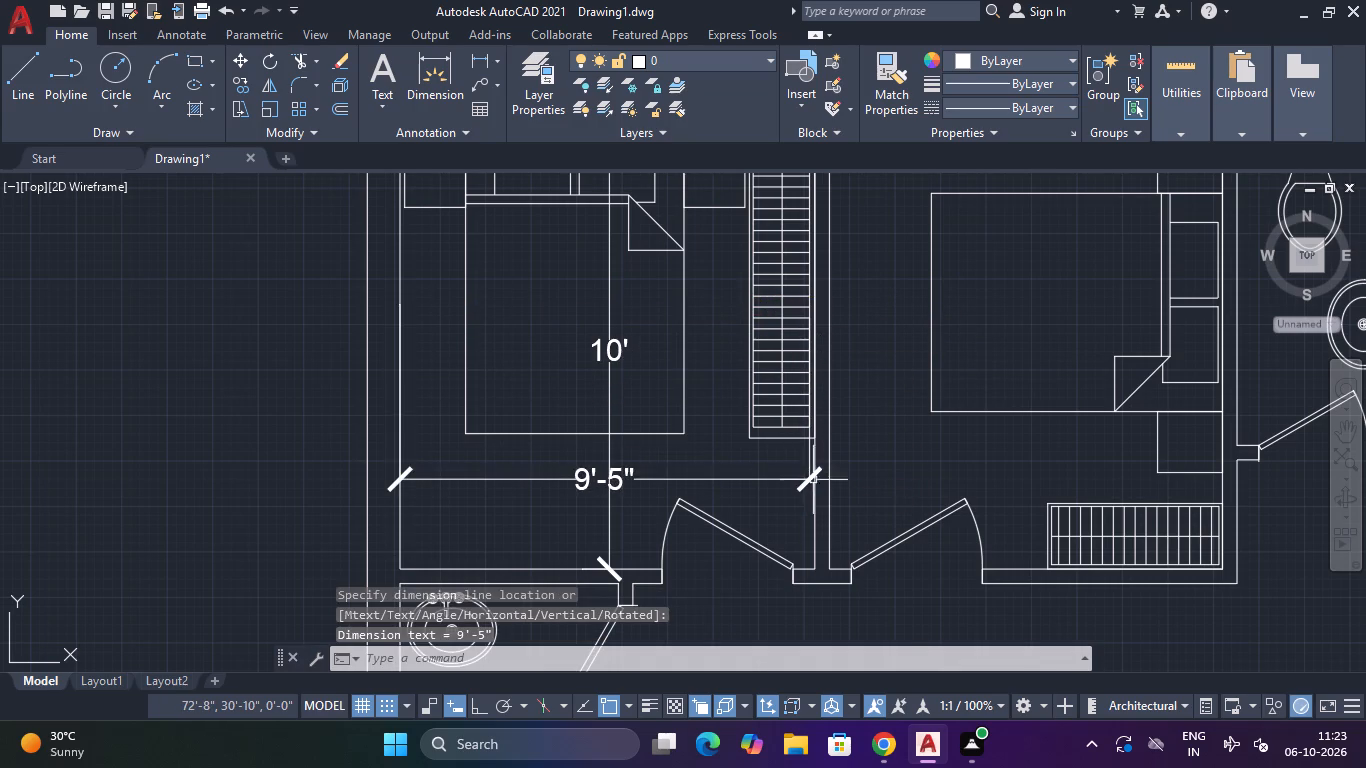
# Add vertical and horizontal linear dimensions between the inner wall faces of the second bedroom along the north wall.
pyautogui.scroll(-2, 645, 400)
pyautogui.moveTo(764, 414); pyautogui.dragTo(624, 382, button='middle')
pyautogui.press('space')
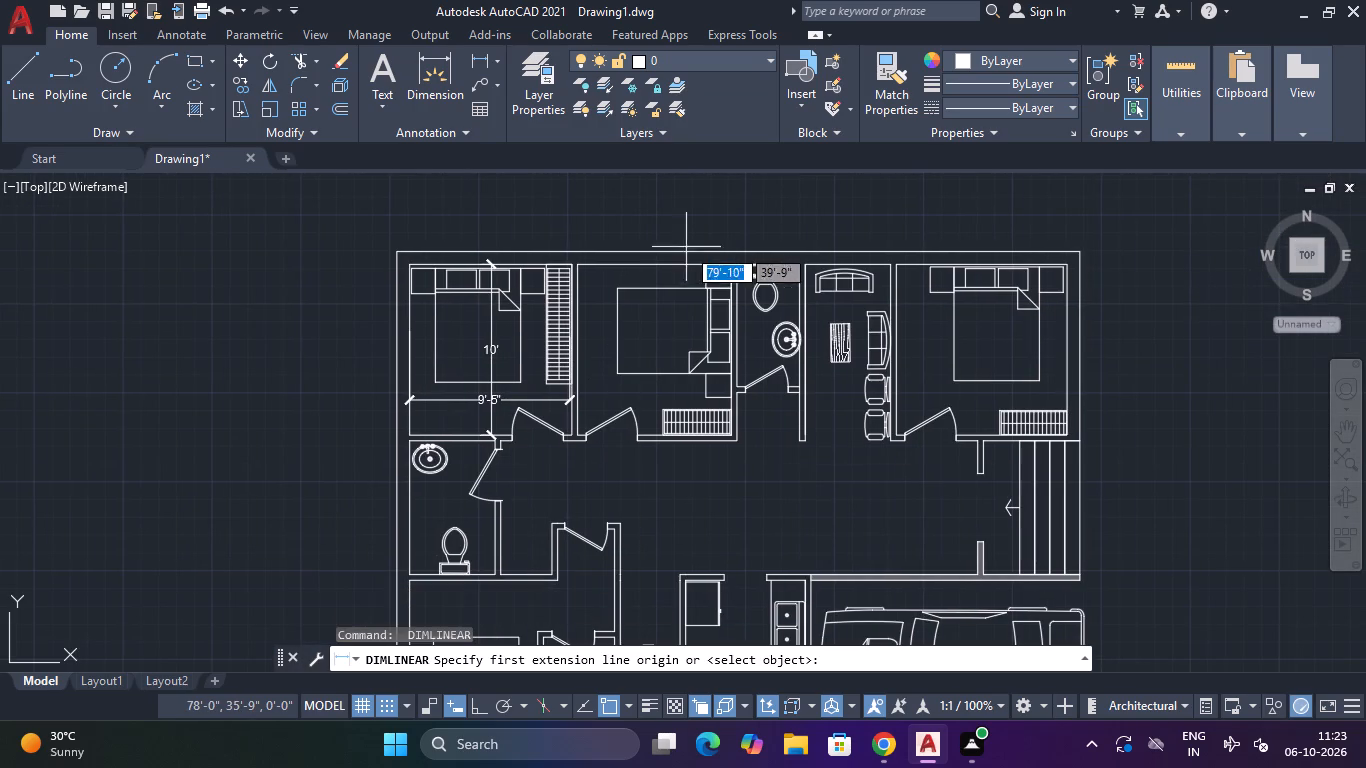
pyautogui.scroll(2, 651, 266)
pyautogui.click(654, 263)
pyautogui.moveTo(668, 348); pyautogui.dragTo(694, 80, button='middle')
pyautogui.click(691, 425)
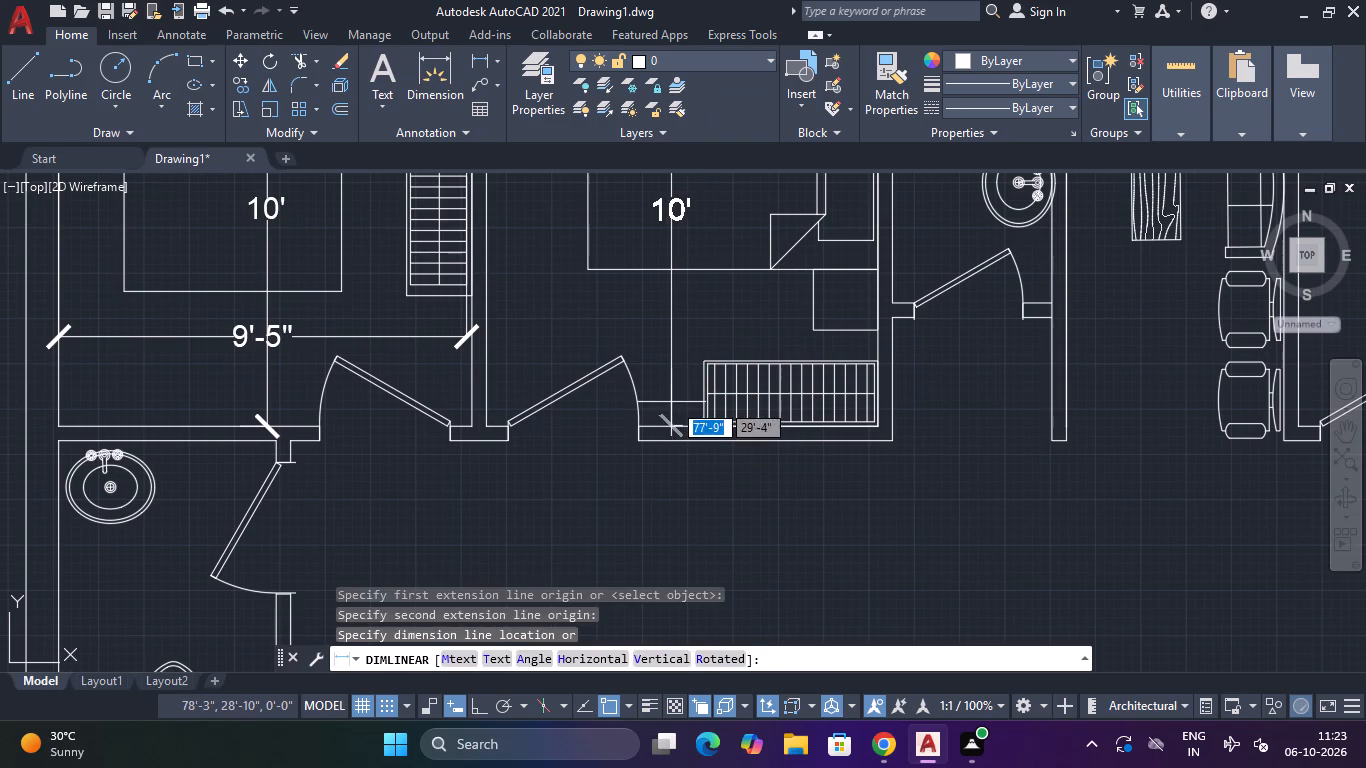
pyautogui.click(672, 402)
pyautogui.moveTo(677, 363); pyautogui.dragTo(696, 508, button='middle')
pyautogui.press('space')
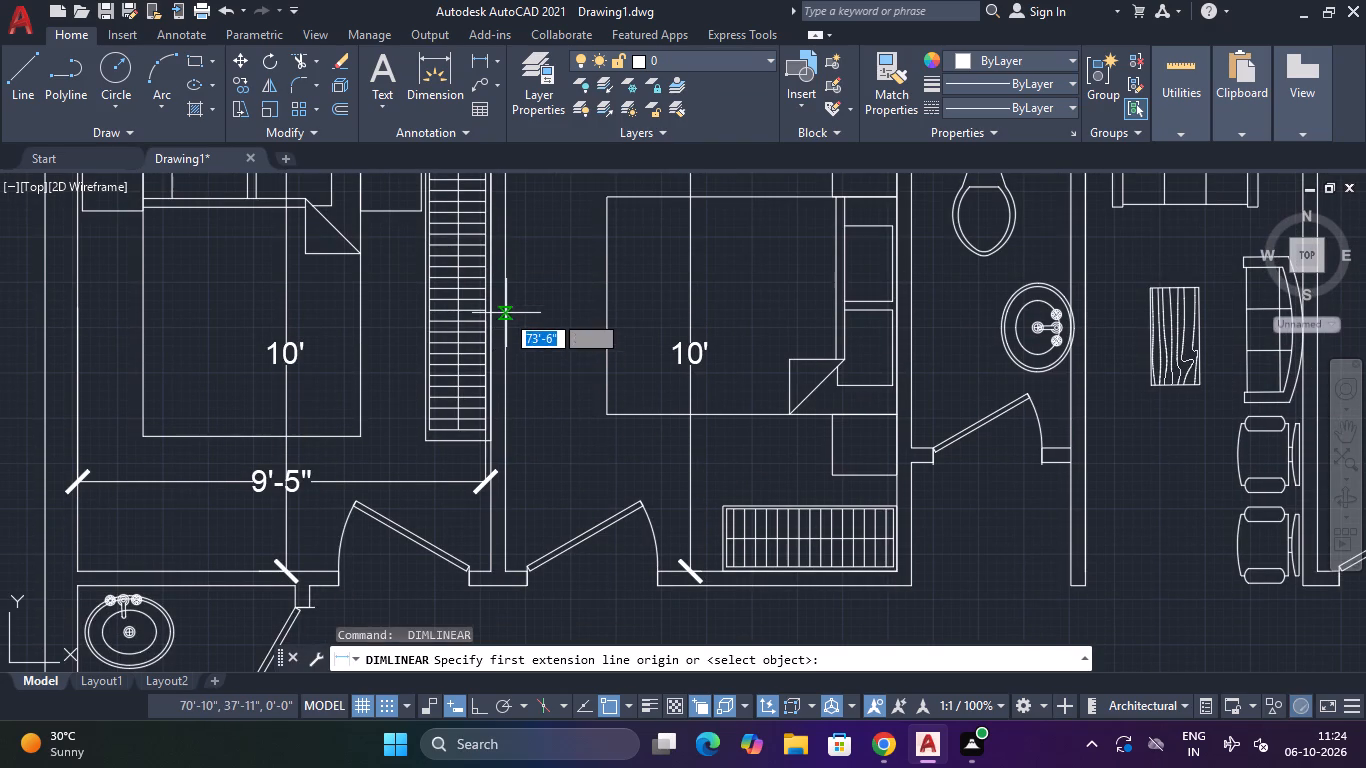
pyautogui.click(505, 313)
pyautogui.click(900, 307)
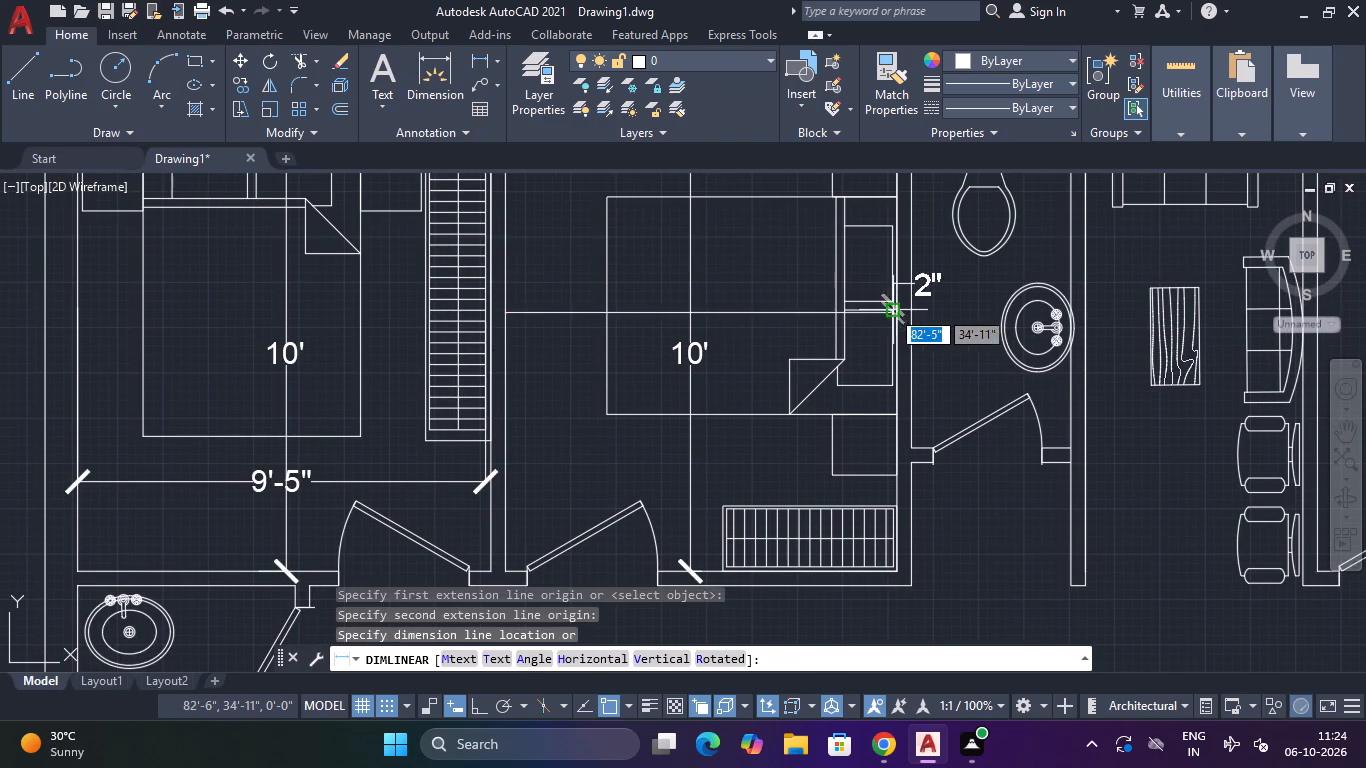
pyautogui.click(846, 435)
# Add horizontal and vertical linear dimensions inside the small north toilet, between its side walls and from north wall to door wall.
pyautogui.moveTo(845, 445); pyautogui.dragTo(370, 381, button='middle')
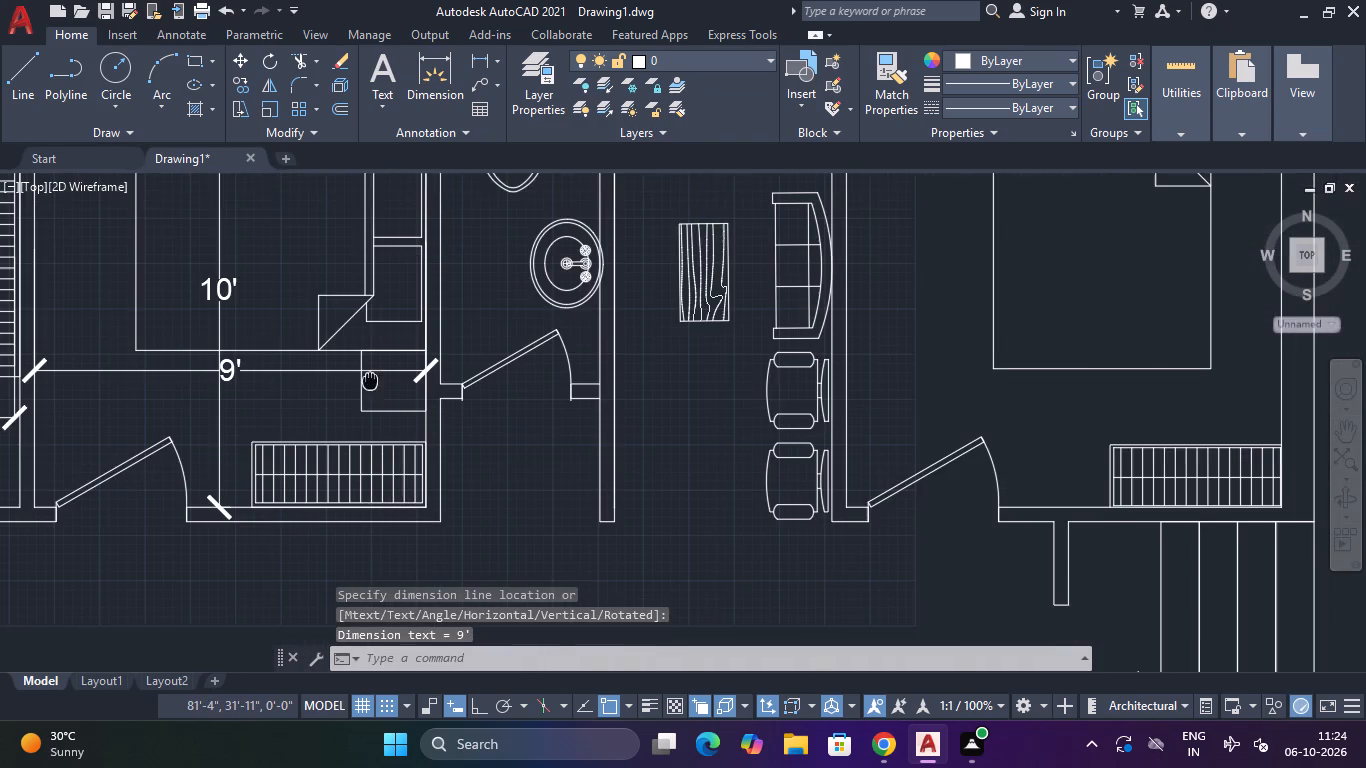
pyautogui.moveTo(370, 381); pyautogui.dragTo(372, 377, button='middle')
pyautogui.moveTo(470, 284); pyautogui.dragTo(528, 522, button='middle')
pyautogui.press('space')
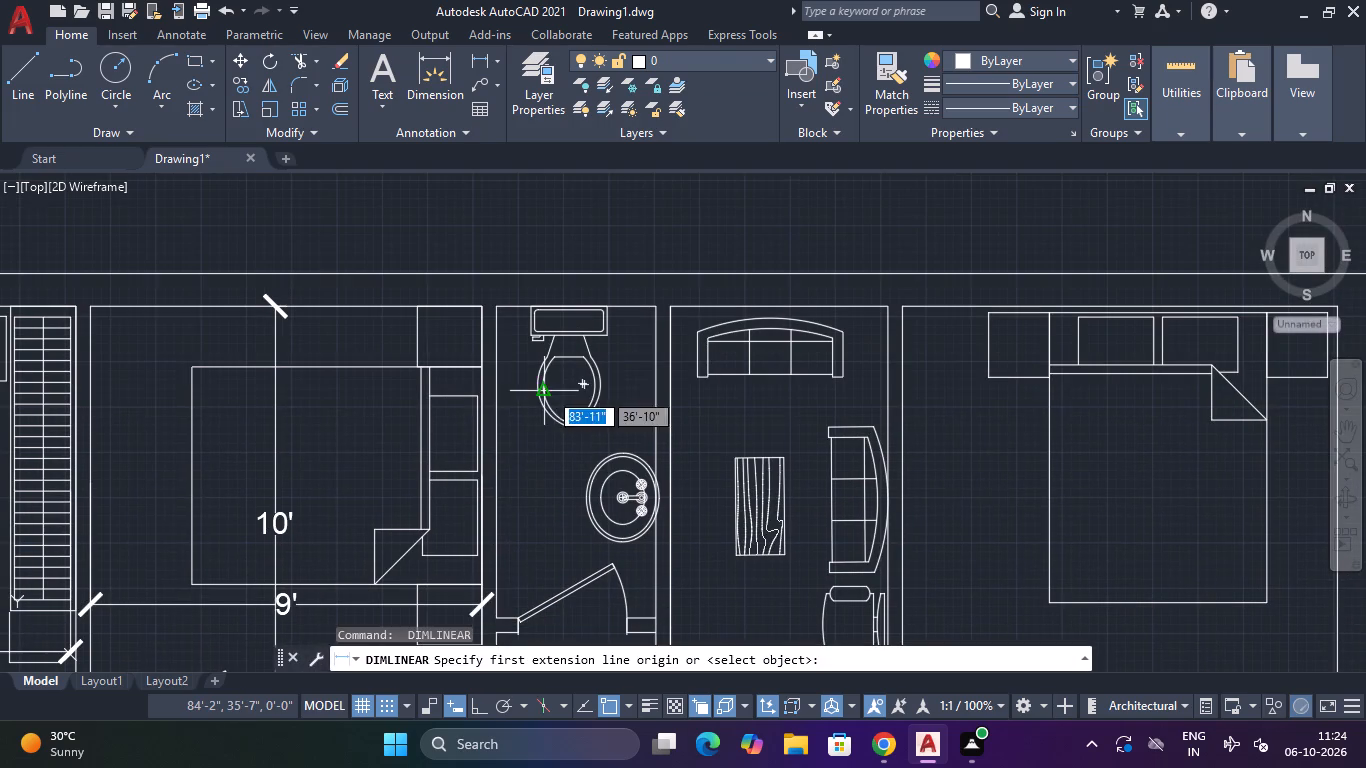
pyautogui.click(497, 417)
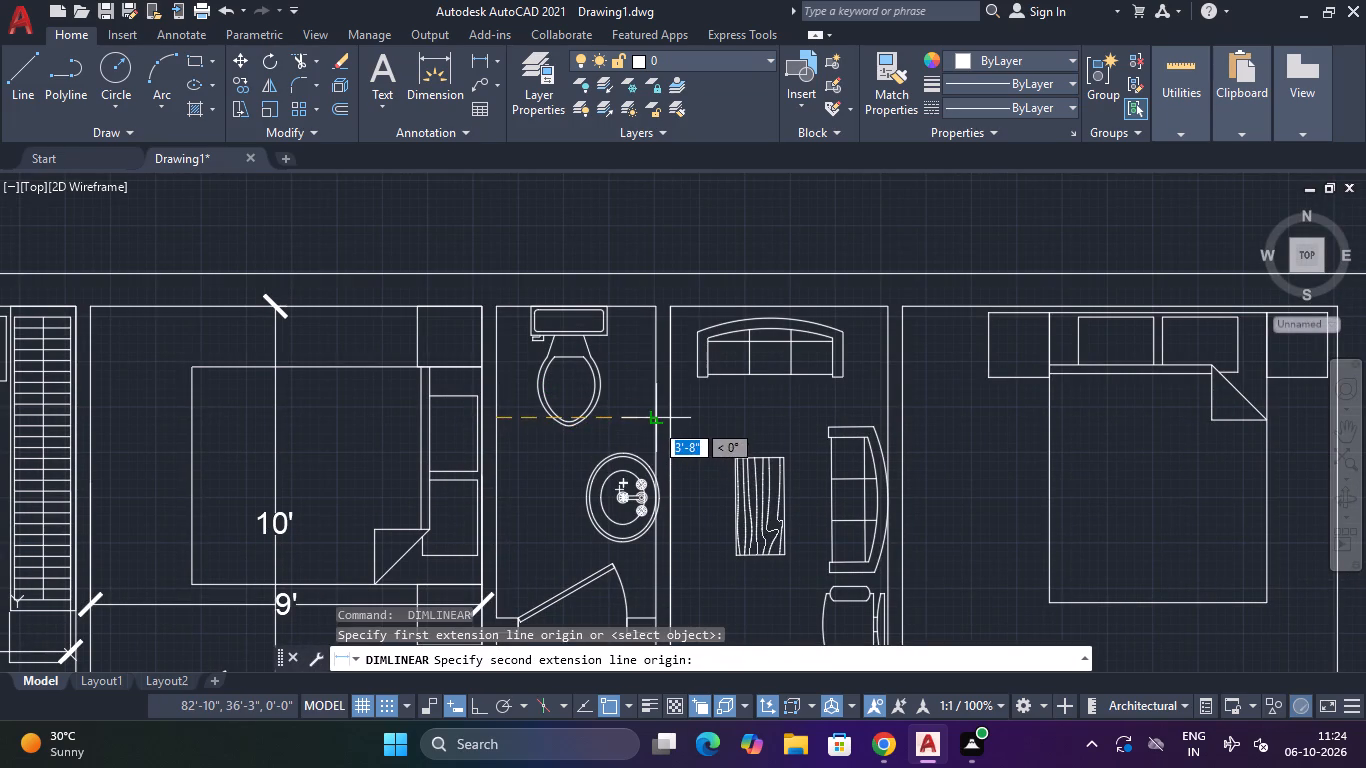
pyautogui.click(654, 420)
pyautogui.click(641, 444)
pyautogui.press('space')
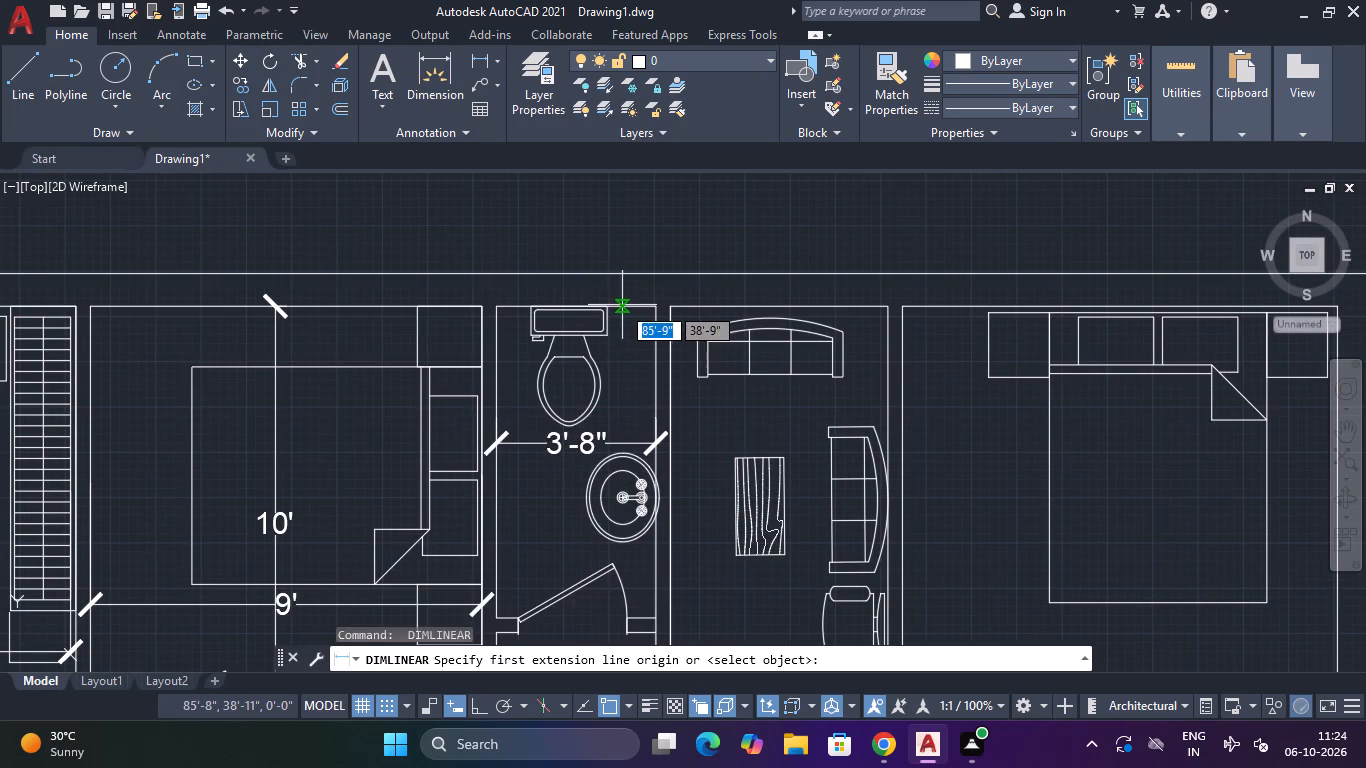
pyautogui.click(621, 305)
pyautogui.click(641, 622)
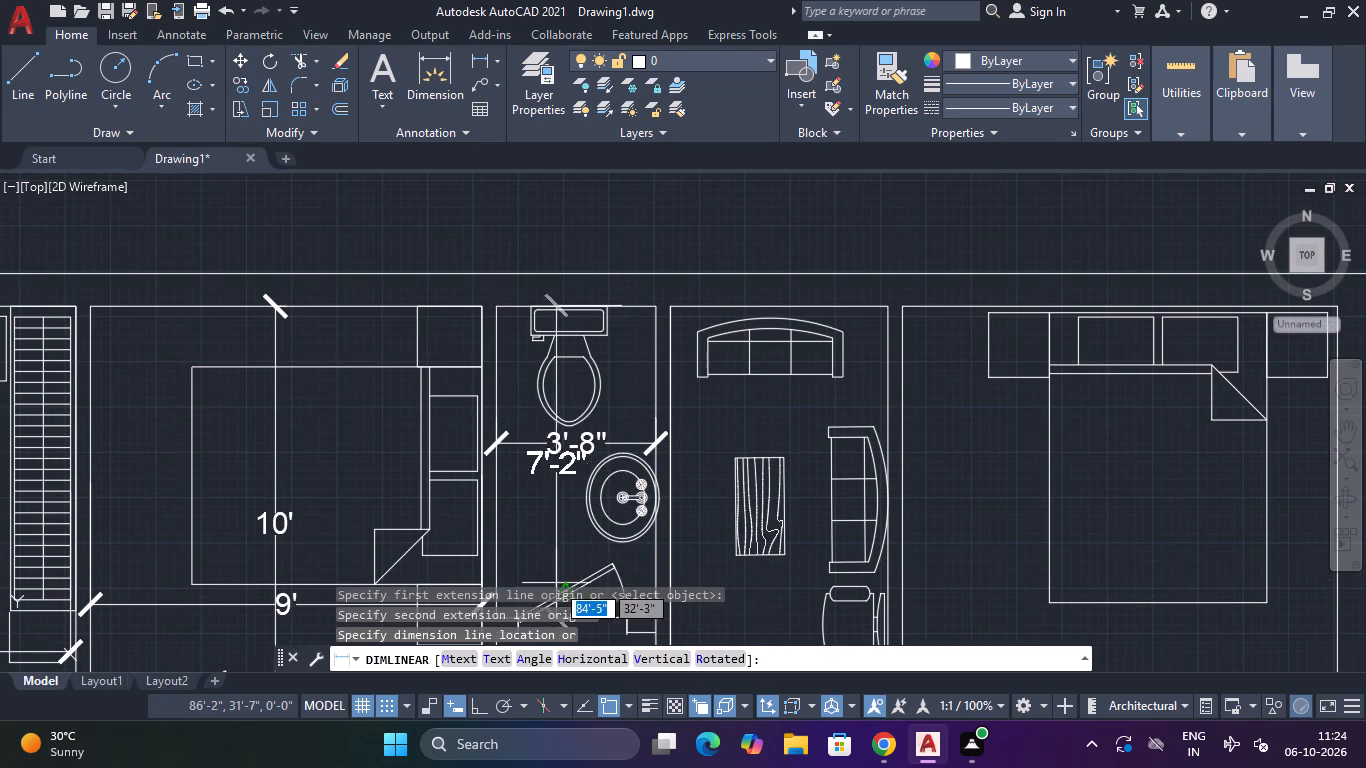
pyautogui.click(545, 583)
# Add linear dimensions for the sitting area's width between its side walls and for its full north–south depth.
pyautogui.moveTo(608, 563); pyautogui.dragTo(456, 385, button='middle')
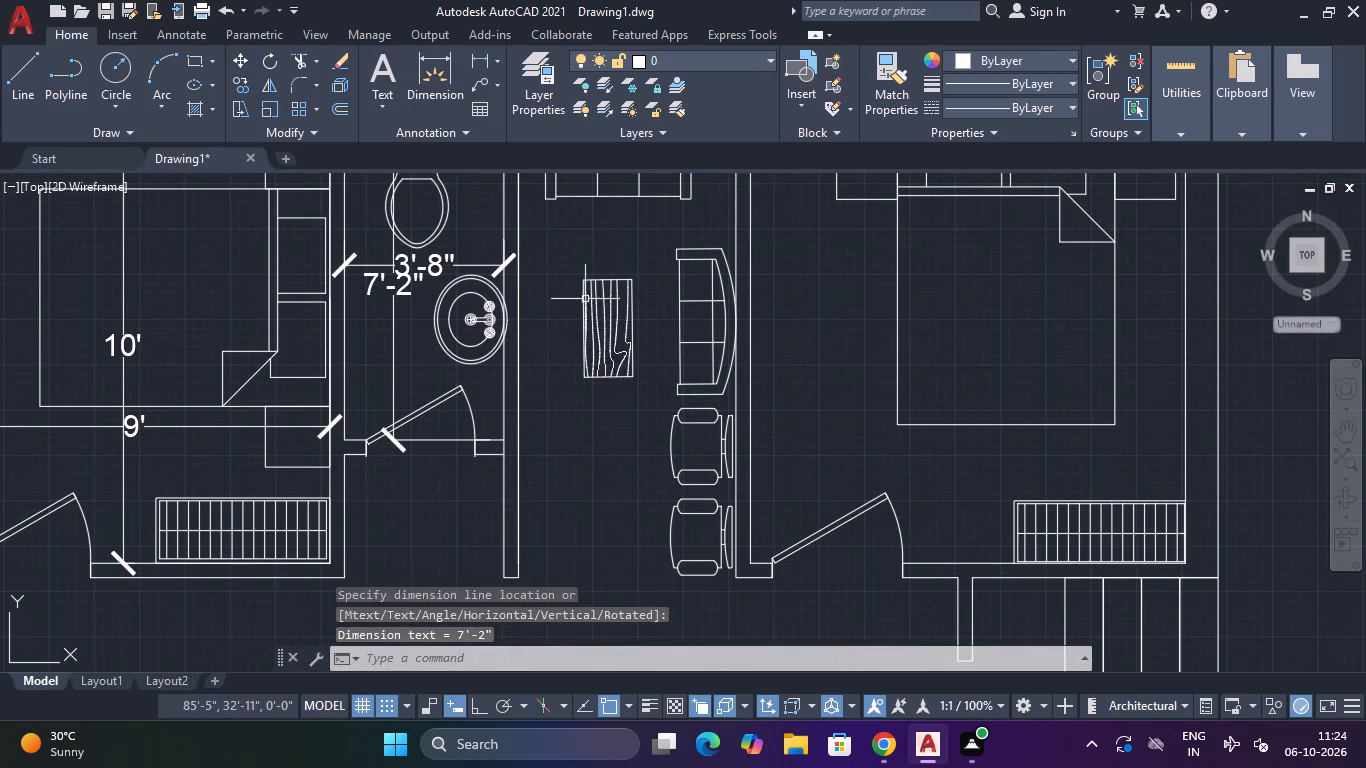
pyautogui.press('space')
pyautogui.click(519, 490)
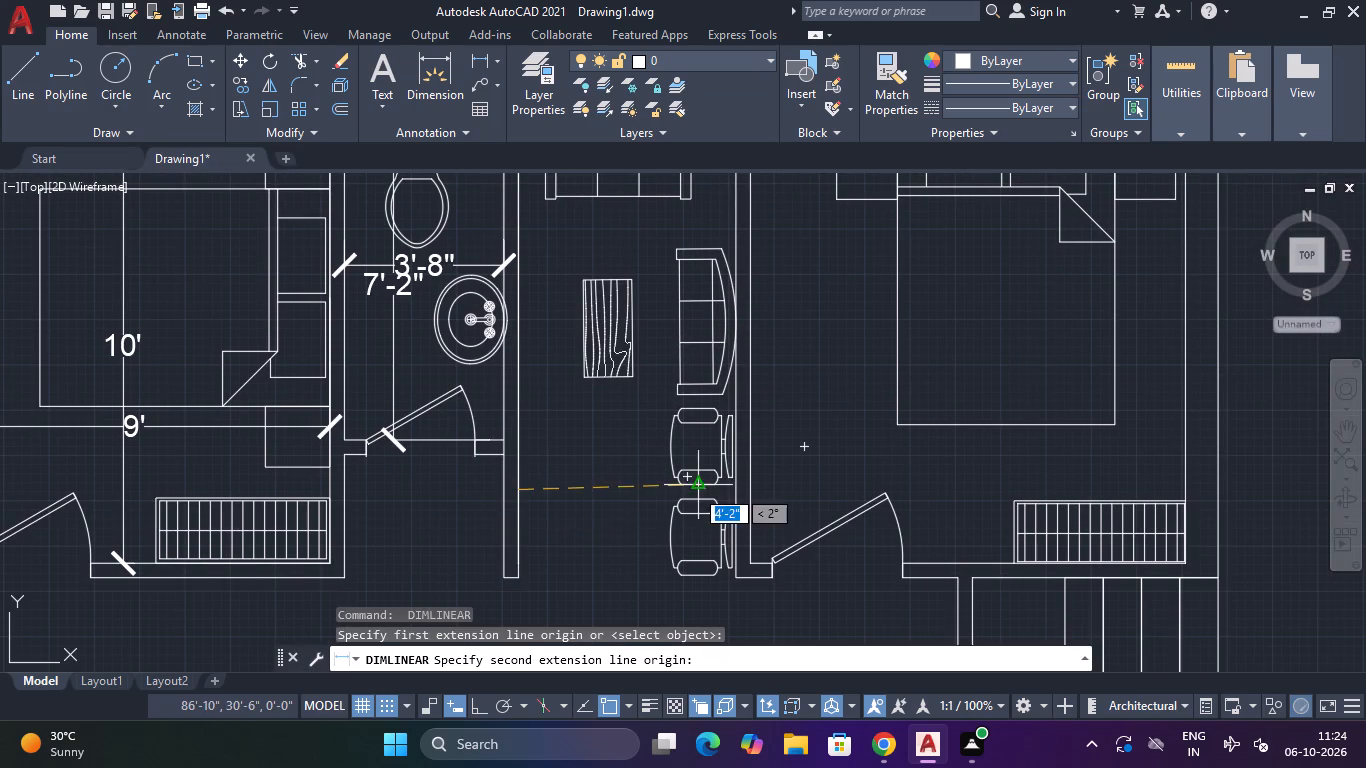
pyautogui.click(734, 494)
pyautogui.click(718, 412)
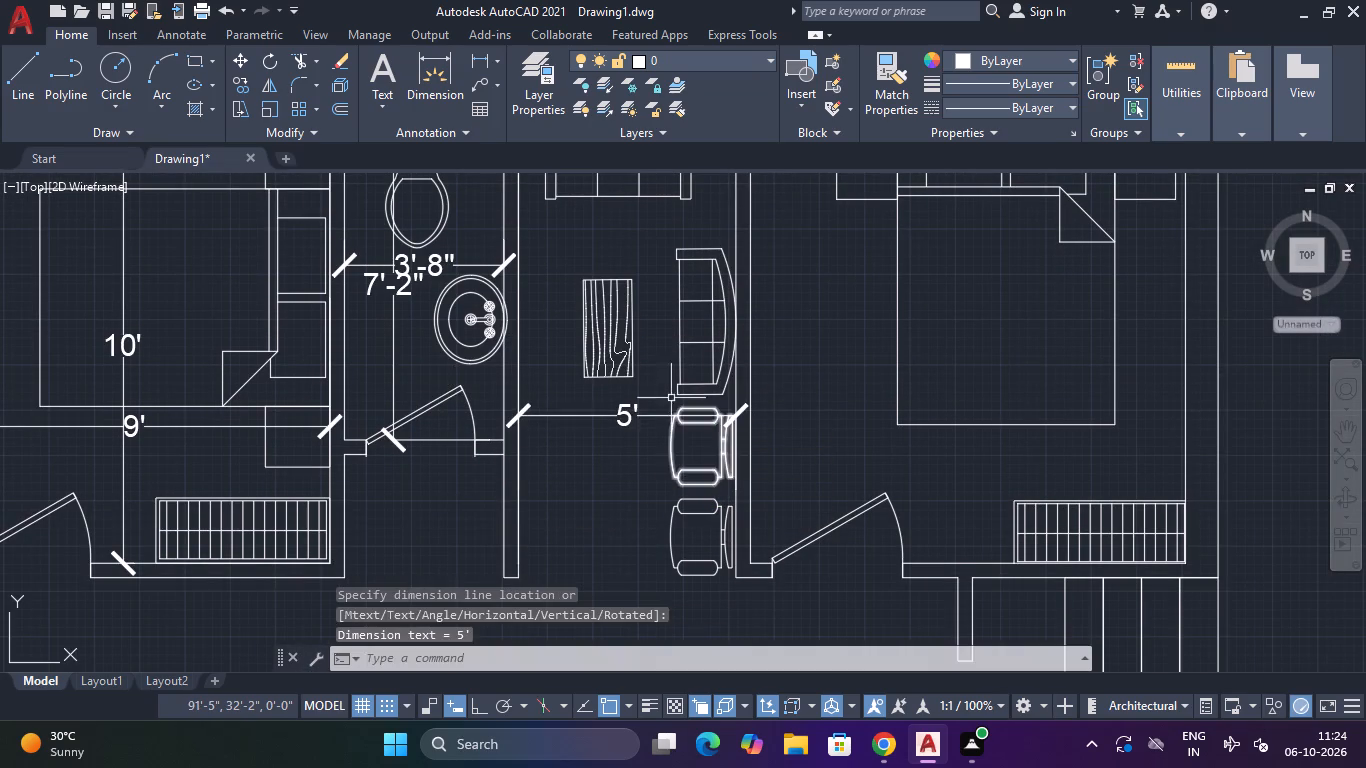
pyautogui.moveTo(637, 408); pyautogui.dragTo(650, 582, button='middle')
pyautogui.moveTo(665, 523); pyautogui.dragTo(685, 412, button='middle')
pyautogui.press('space')
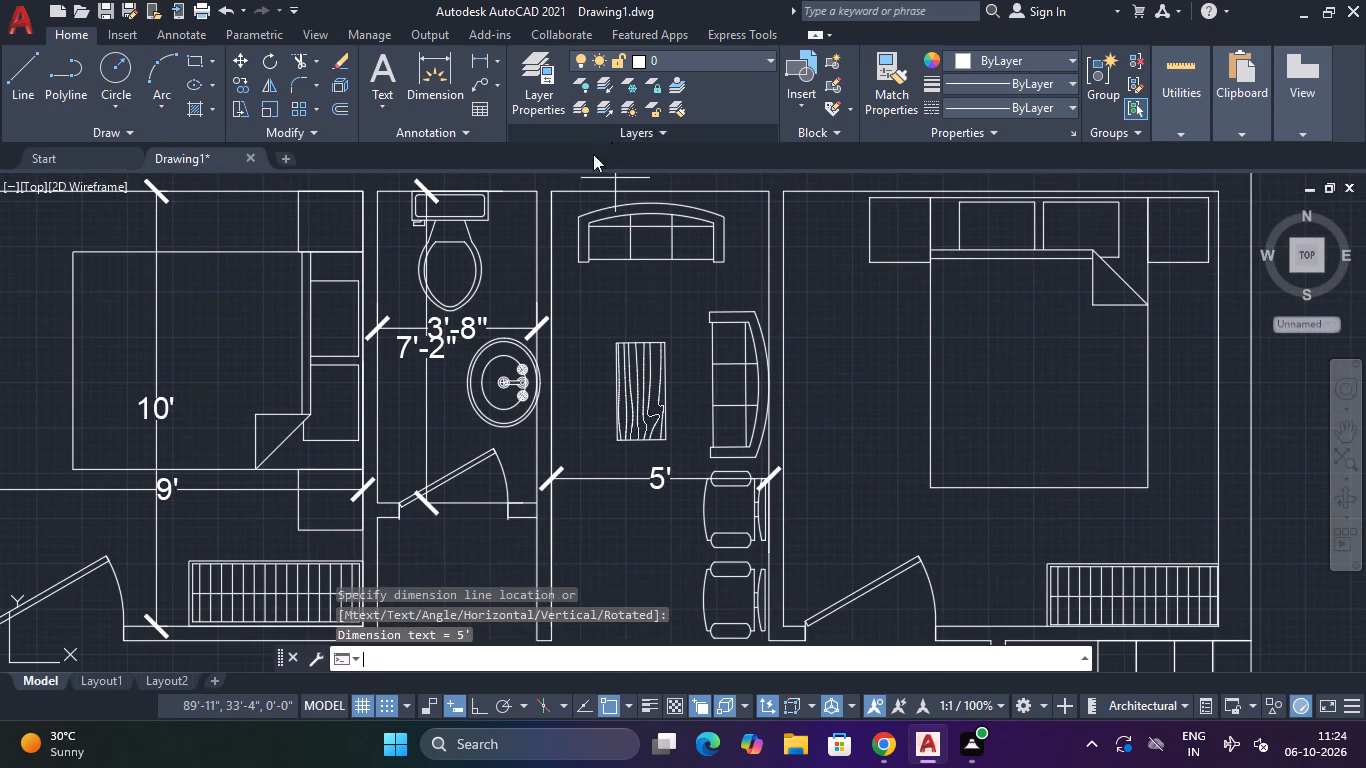
pyautogui.click(553, 191)
pyautogui.moveTo(580, 315); pyautogui.dragTo(588, 208, button='middle')
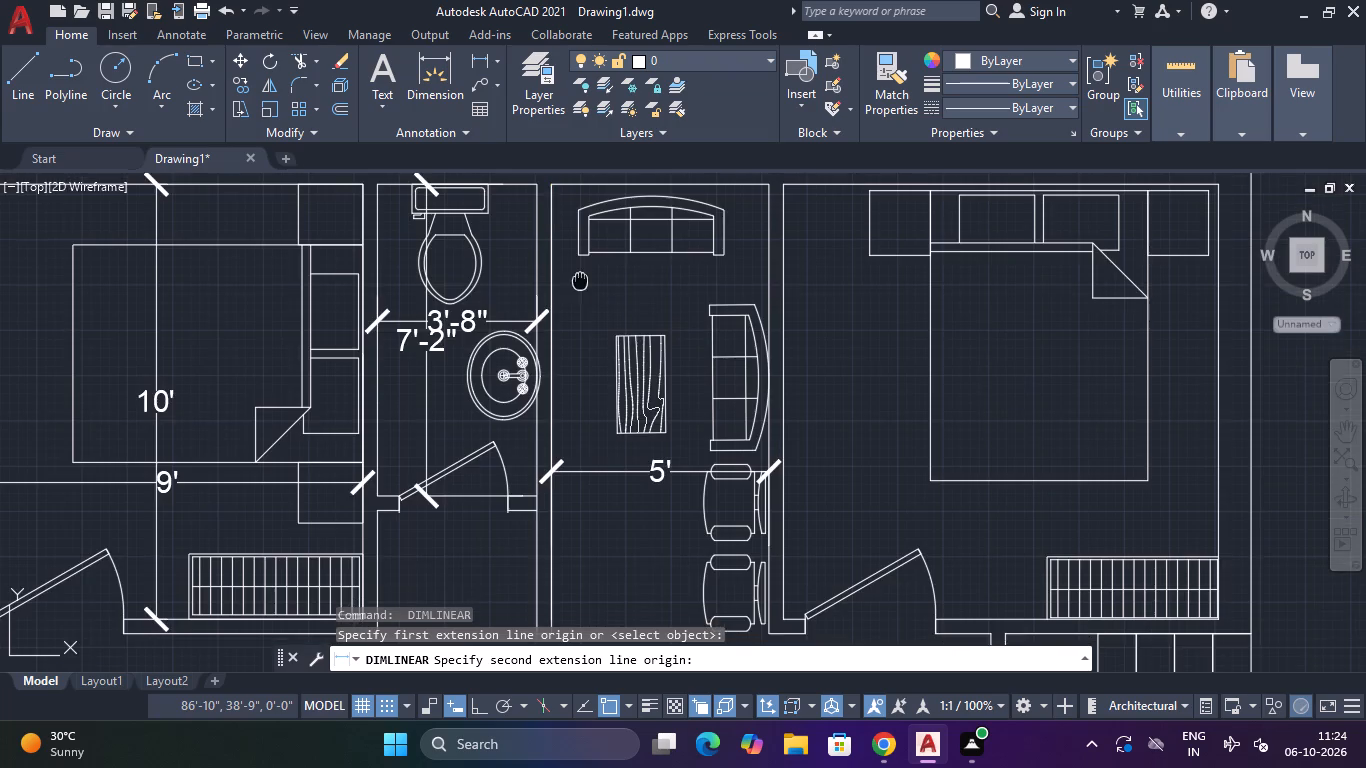
pyautogui.moveTo(588, 208); pyautogui.dragTo(601, 121, button='middle')
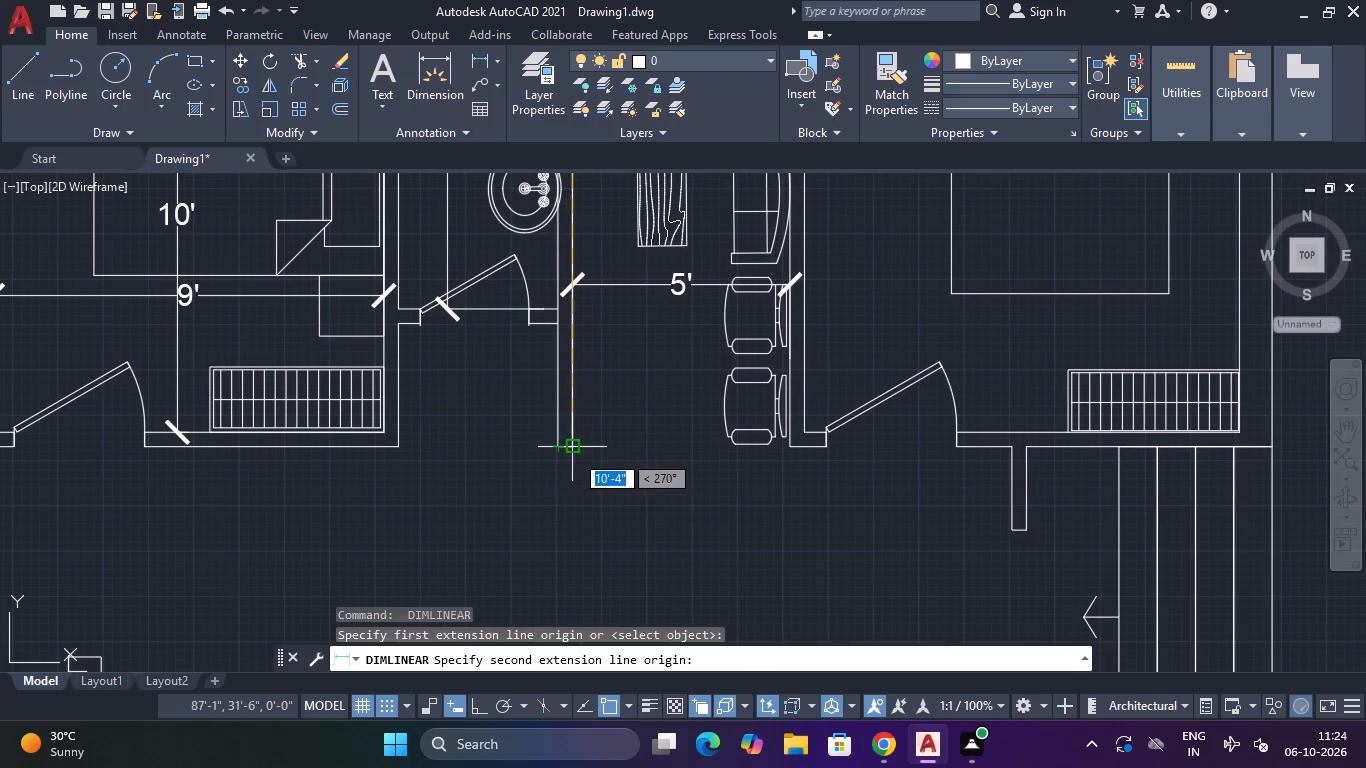
pyautogui.moveTo(574, 444); pyautogui.dragTo(584, 439)
pyautogui.click(625, 439)
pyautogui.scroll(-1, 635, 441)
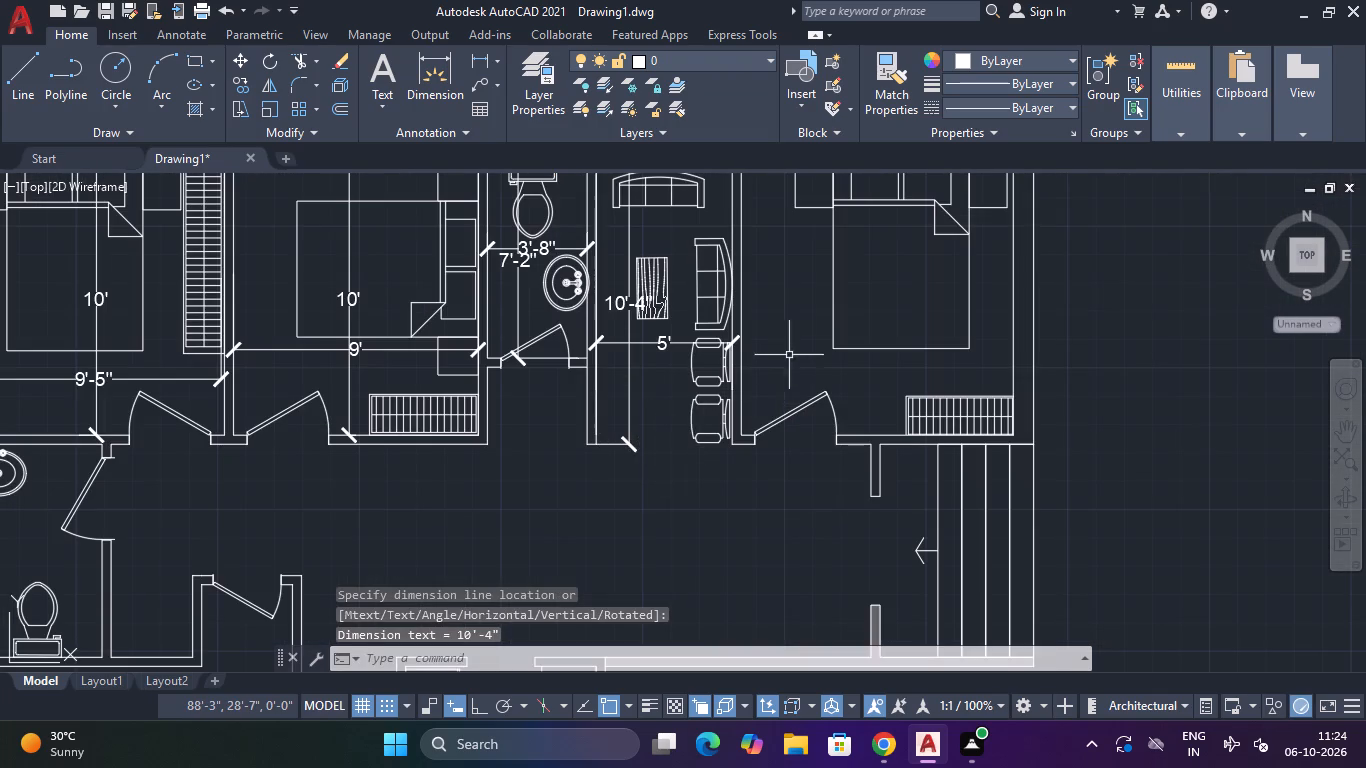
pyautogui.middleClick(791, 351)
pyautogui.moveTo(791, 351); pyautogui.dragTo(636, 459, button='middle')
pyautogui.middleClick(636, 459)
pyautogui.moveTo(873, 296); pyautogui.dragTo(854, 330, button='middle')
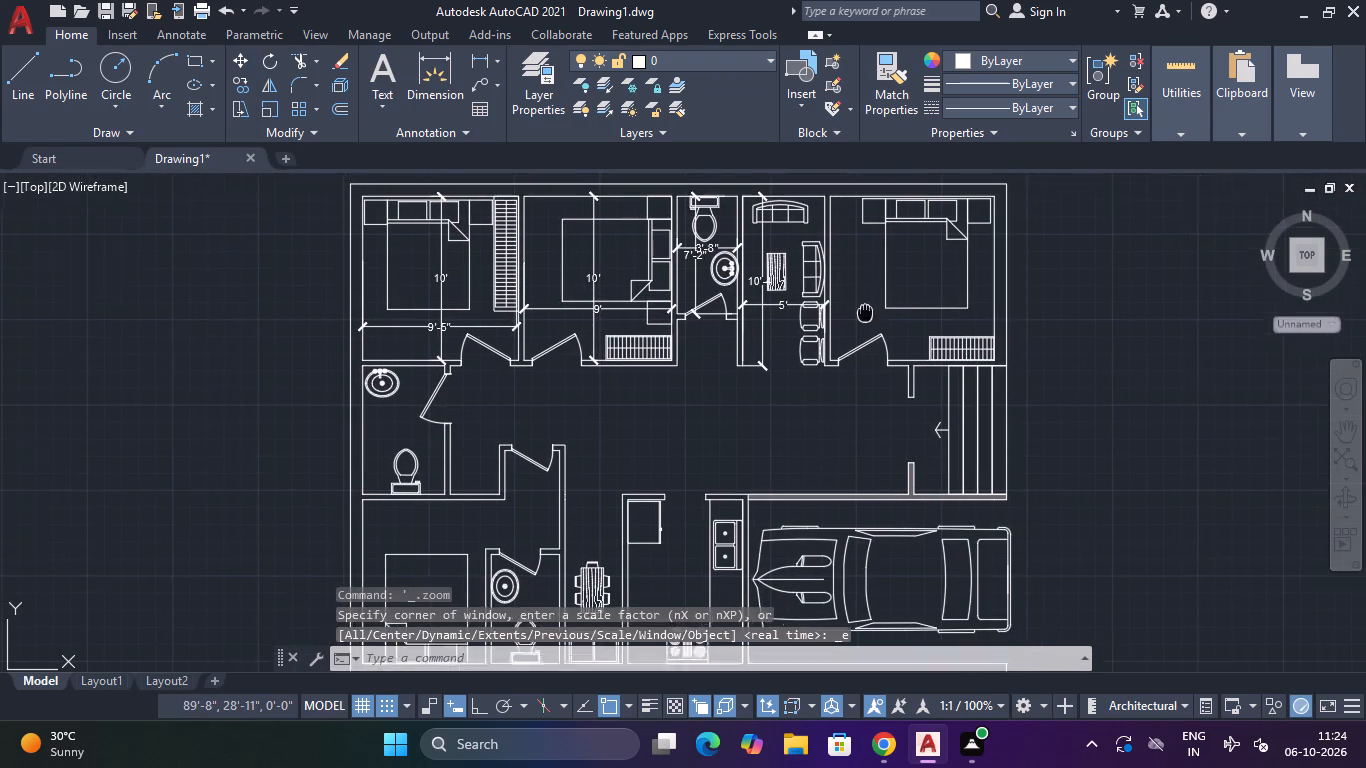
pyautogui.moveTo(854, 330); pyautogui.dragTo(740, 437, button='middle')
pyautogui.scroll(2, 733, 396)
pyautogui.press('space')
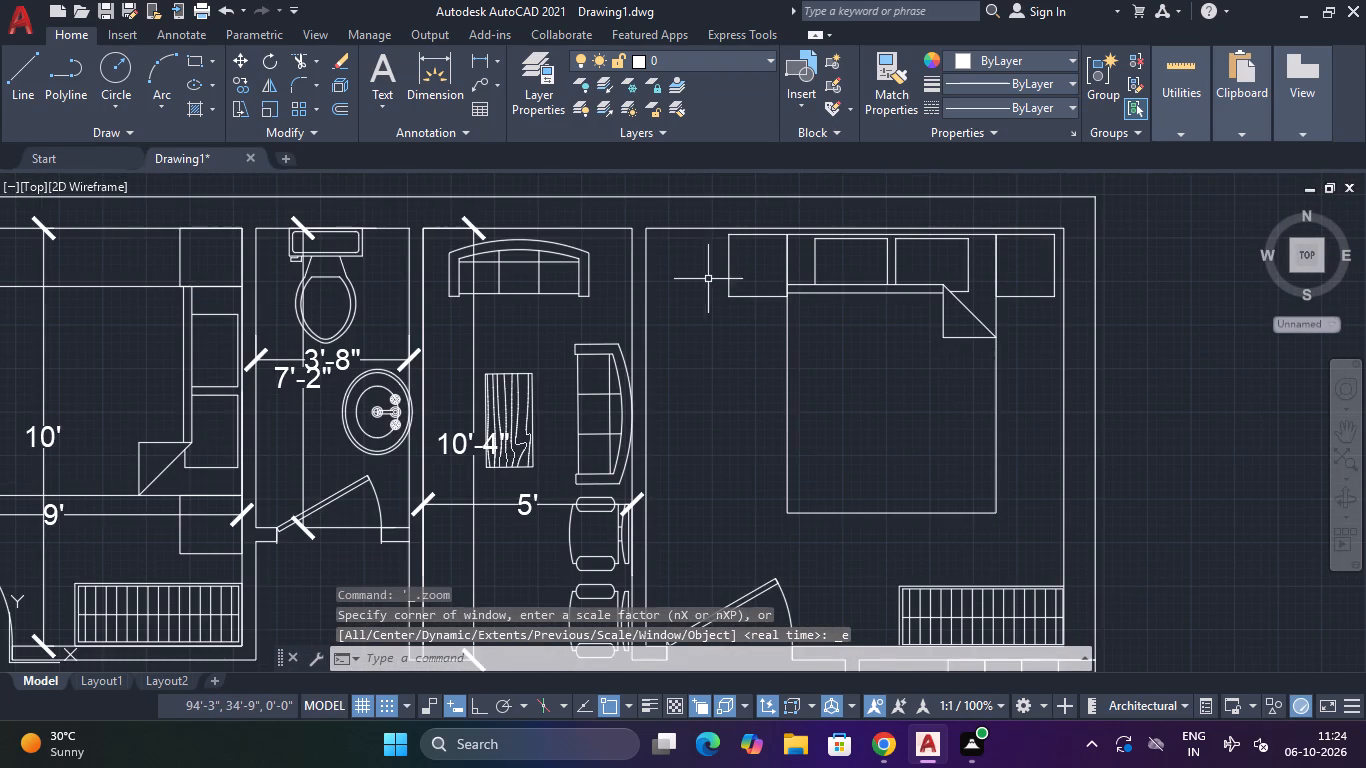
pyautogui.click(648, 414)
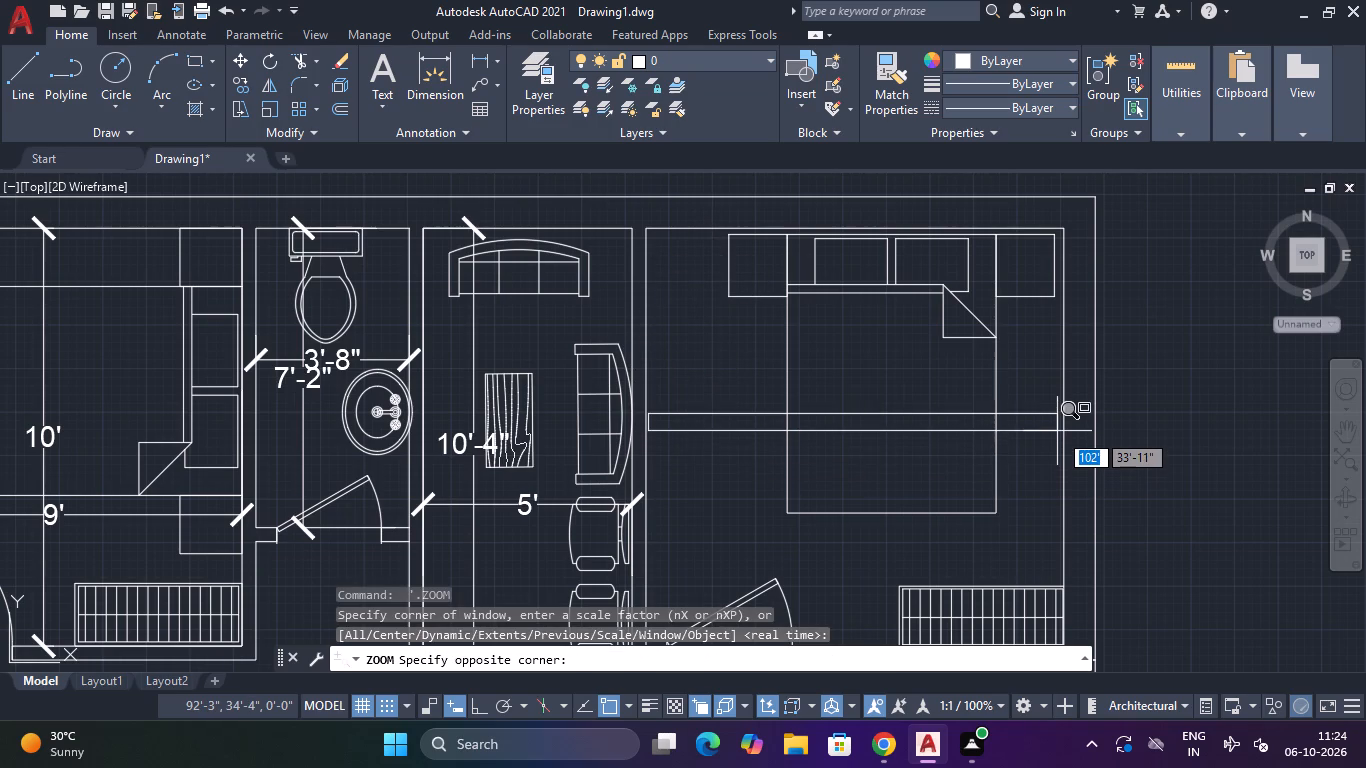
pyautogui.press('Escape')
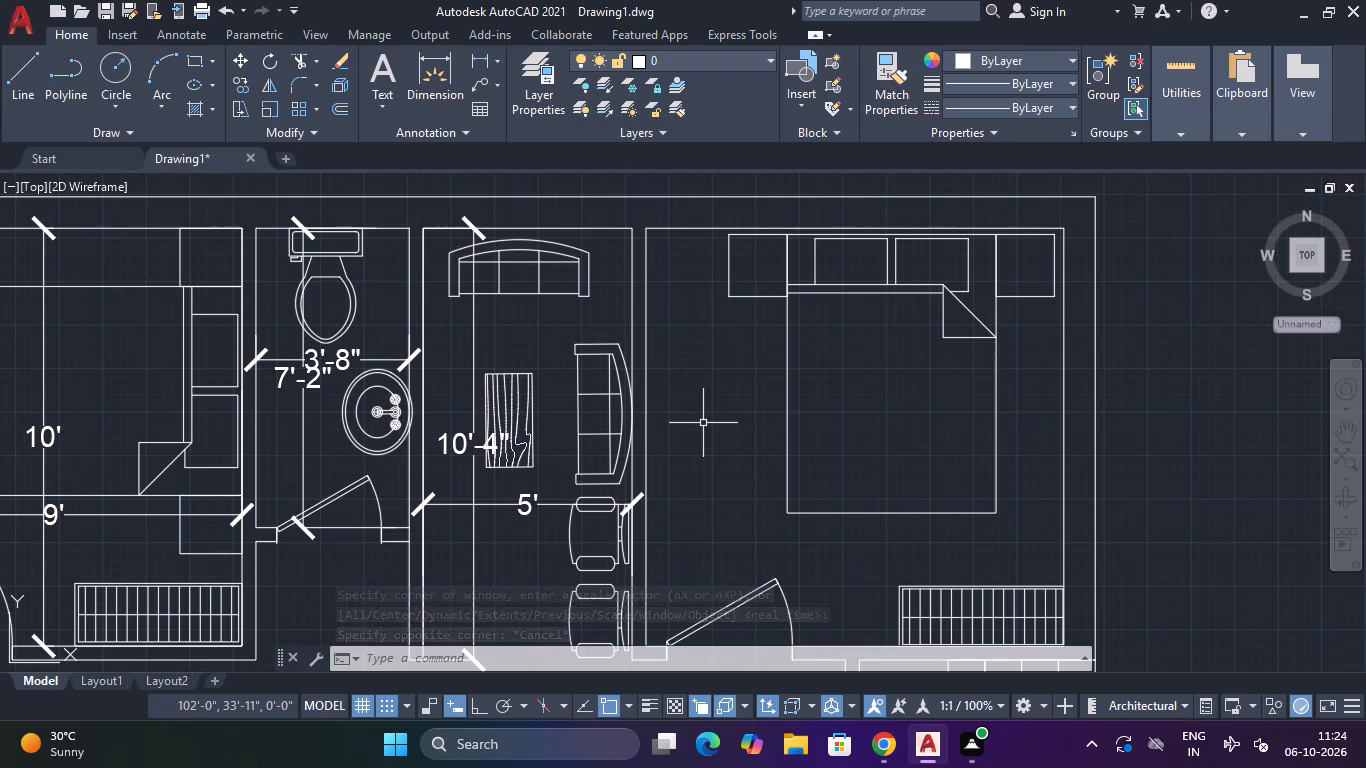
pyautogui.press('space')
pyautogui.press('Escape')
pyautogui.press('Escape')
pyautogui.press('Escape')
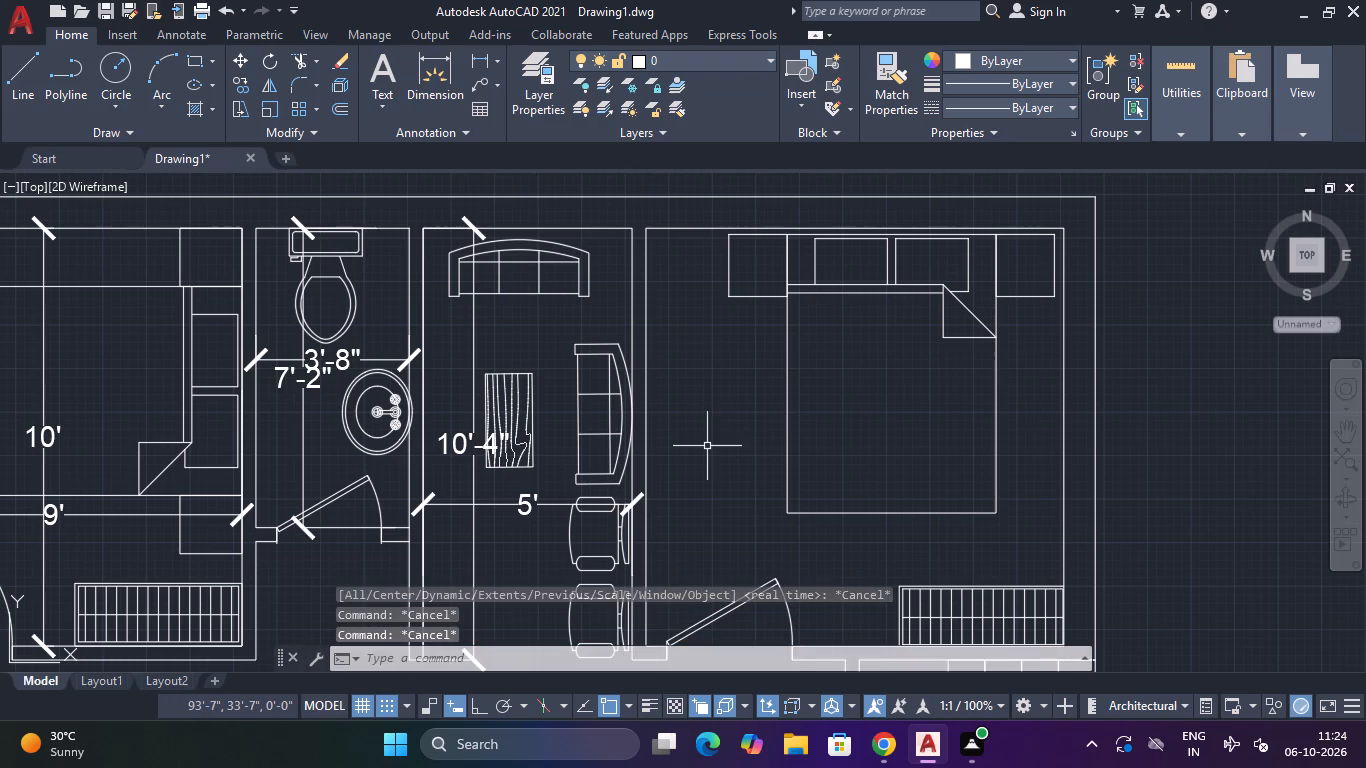
# Add a horizontal linear dimension across the north-east bedroom between its inner wall faces, placed over the bed.
pyautogui.press('d')
pyautogui.write('li')
pyautogui.press('space')
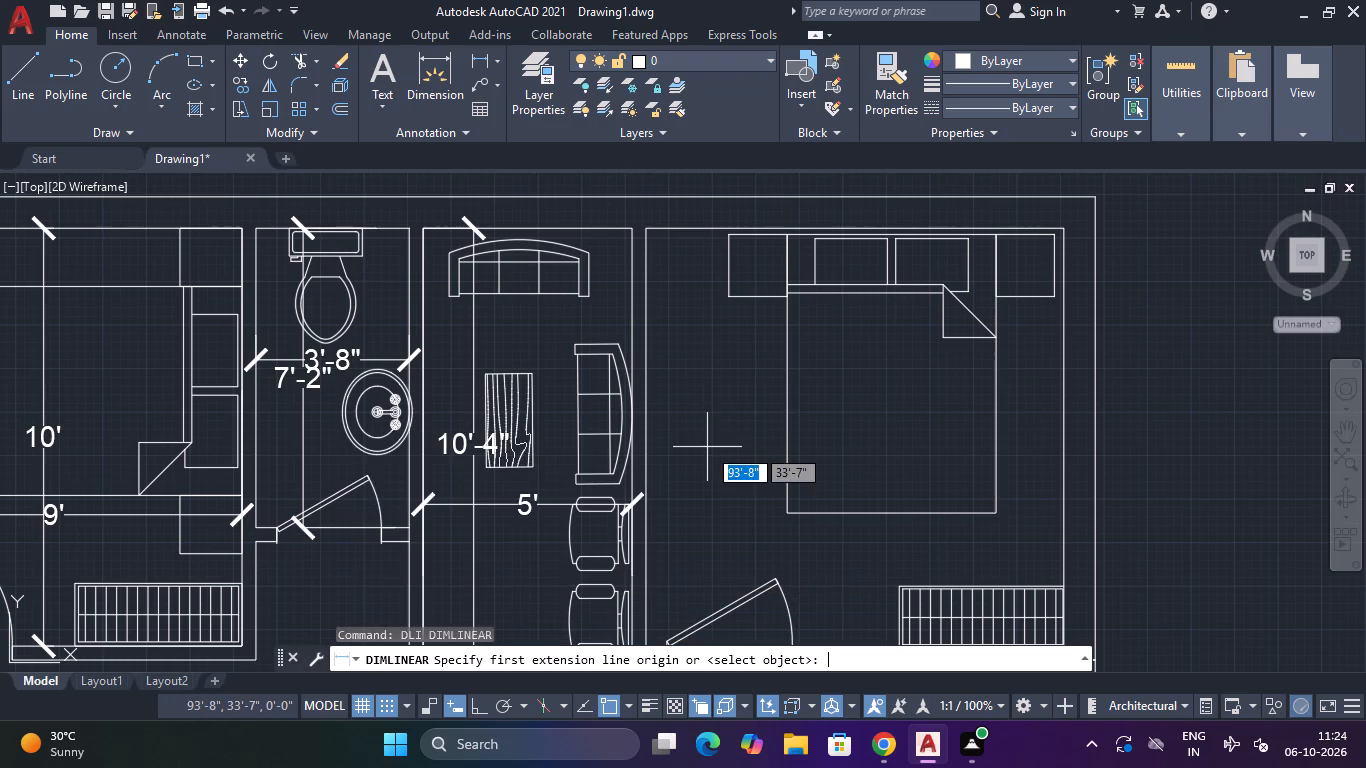
pyautogui.click(647, 503)
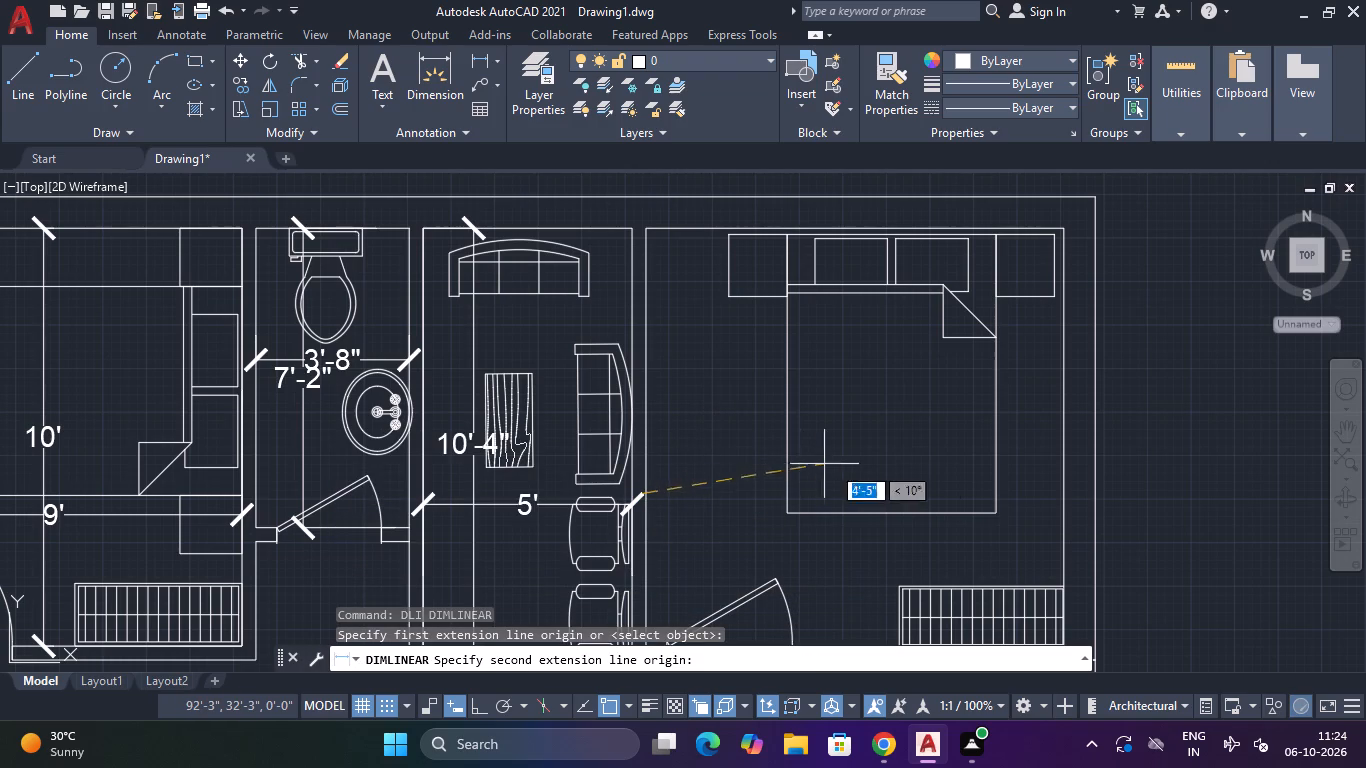
pyautogui.click(1066, 502)
pyautogui.click(1017, 442)
# Add a vertical linear dimension in the north-east bedroom from the south wall's inner face to the north side, placed near the bed's east edge.
pyautogui.scroll(-2, 808, 436)
pyautogui.scroll(2, 821, 447)
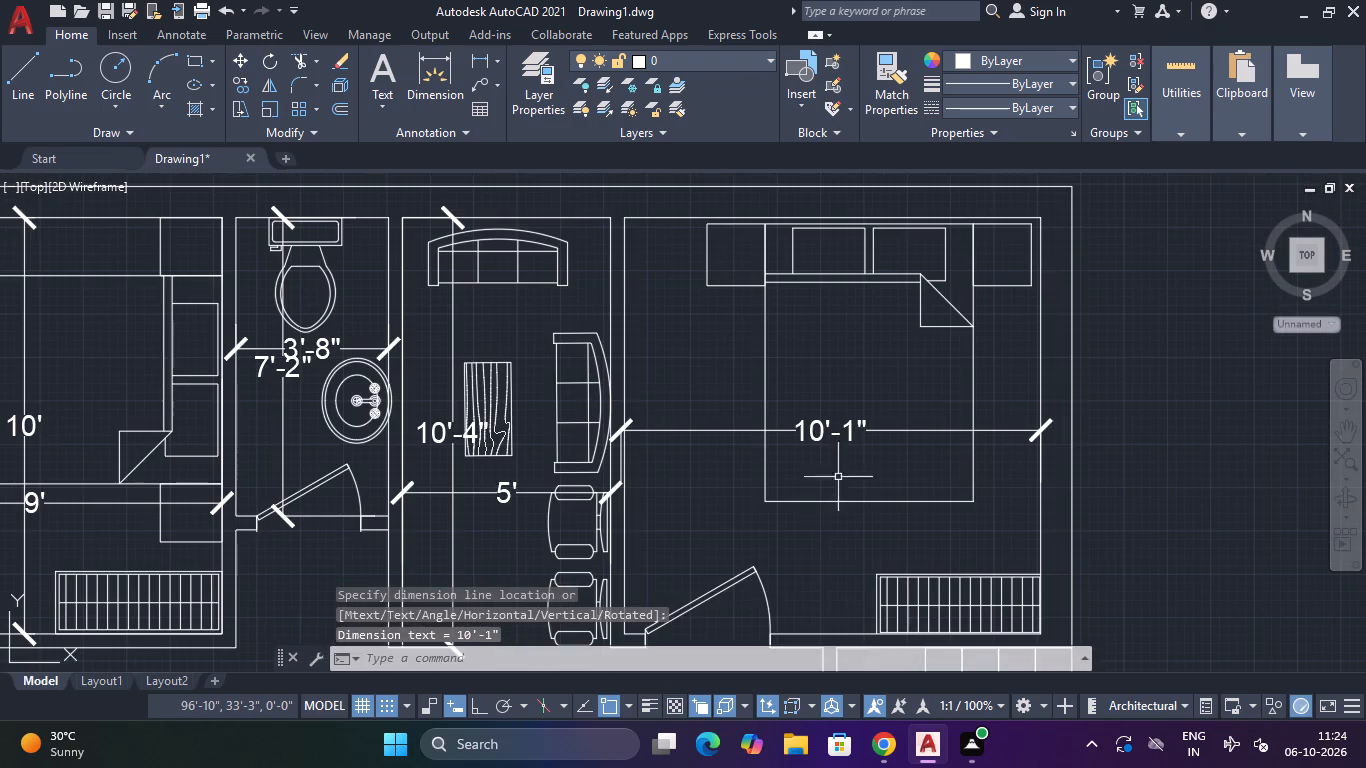
pyautogui.press('space')
pyautogui.moveTo(821, 578); pyautogui.dragTo(867, 440, button='middle')
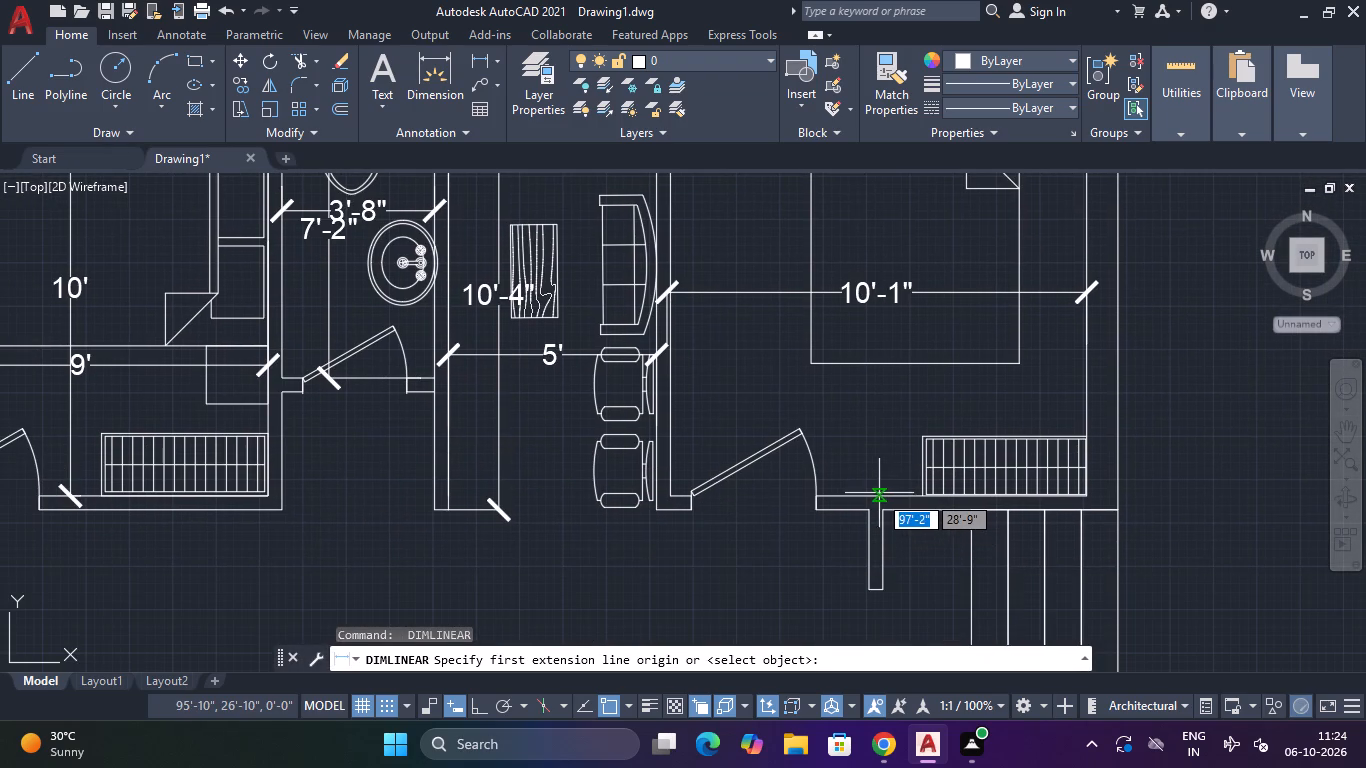
pyautogui.click(876, 496)
pyautogui.moveTo(878, 442); pyautogui.dragTo(862, 654, button='middle')
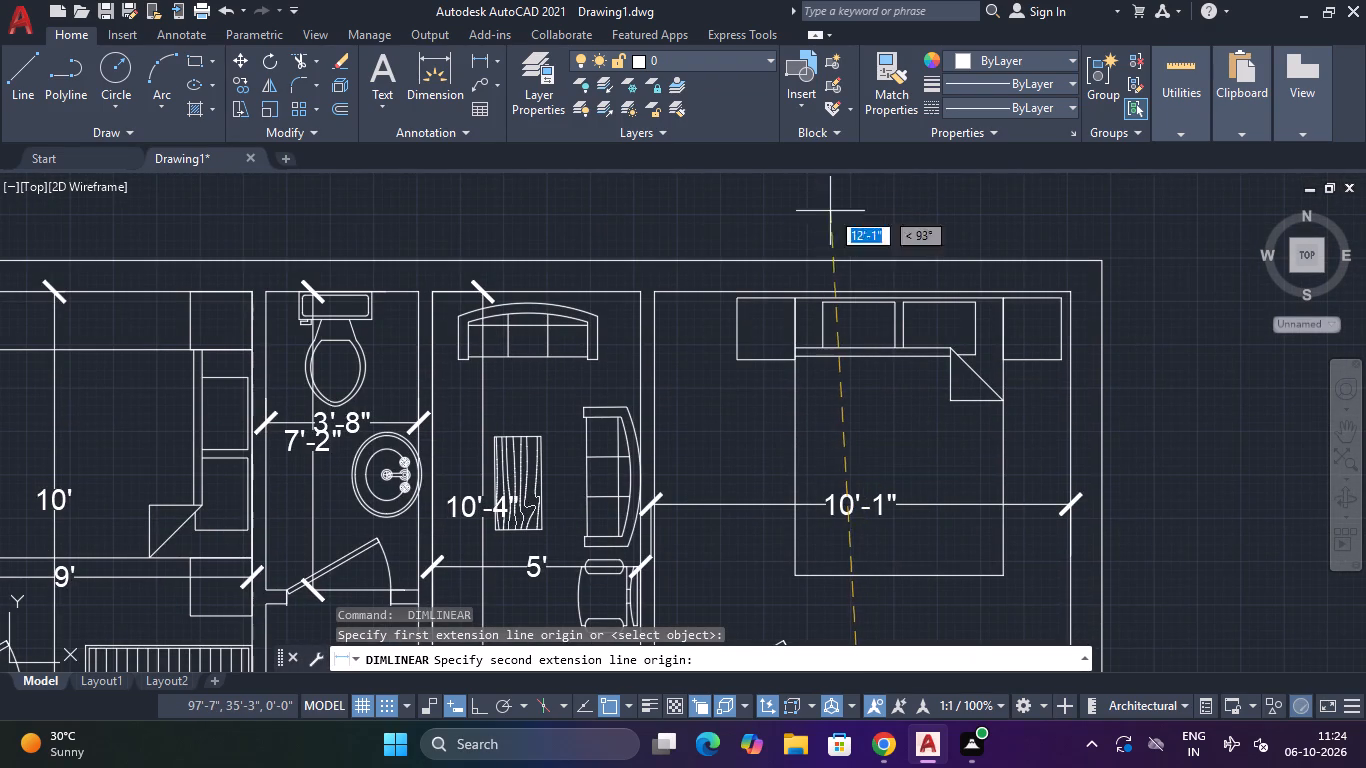
pyautogui.click(852, 298)
pyautogui.click(981, 362)
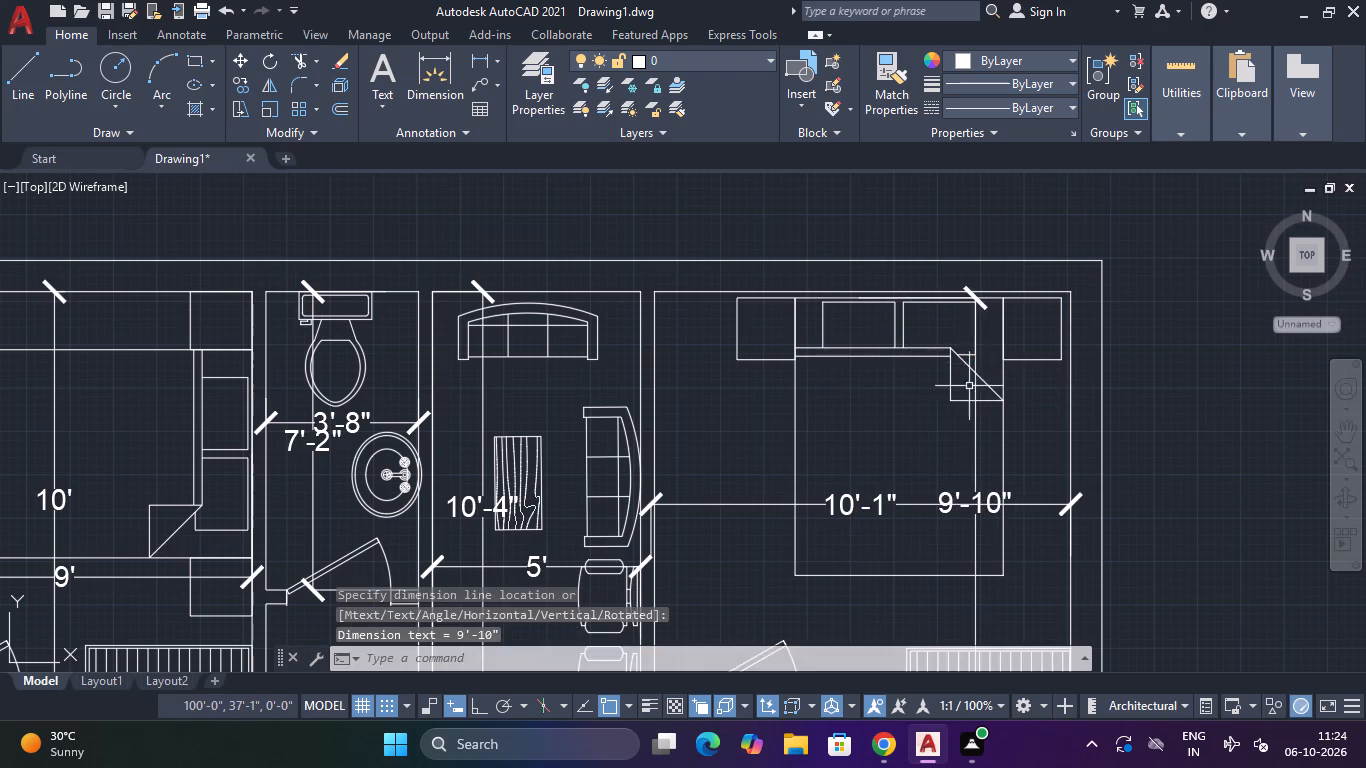
# Add vertical and horizontal linear dimensions inside the west toilet, from its north wall to south wall and between its side walls.
pyautogui.scroll(-3, 963, 396)
pyautogui.moveTo(875, 519); pyautogui.dragTo(1021, 248, button='middle')
pyautogui.press('space')
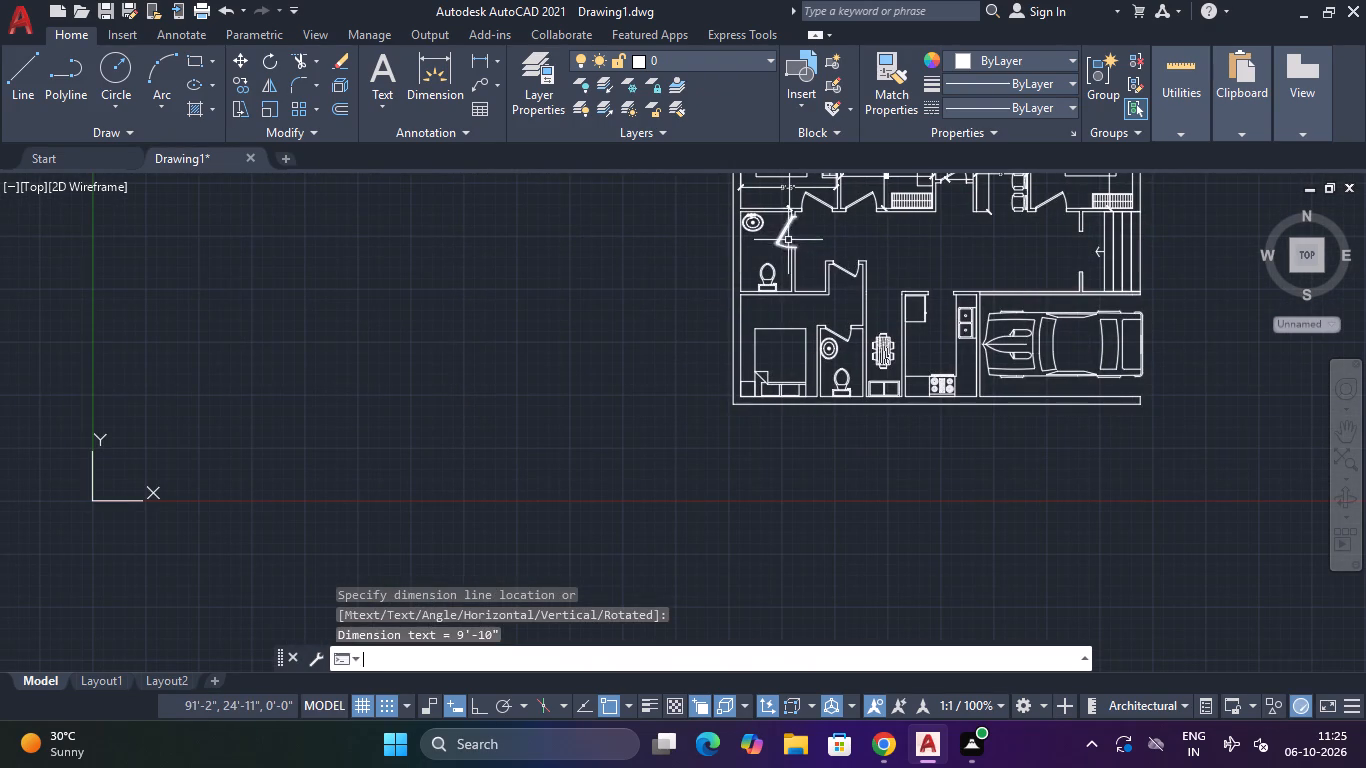
pyautogui.scroll(2, 762, 200)
pyautogui.click(772, 229)
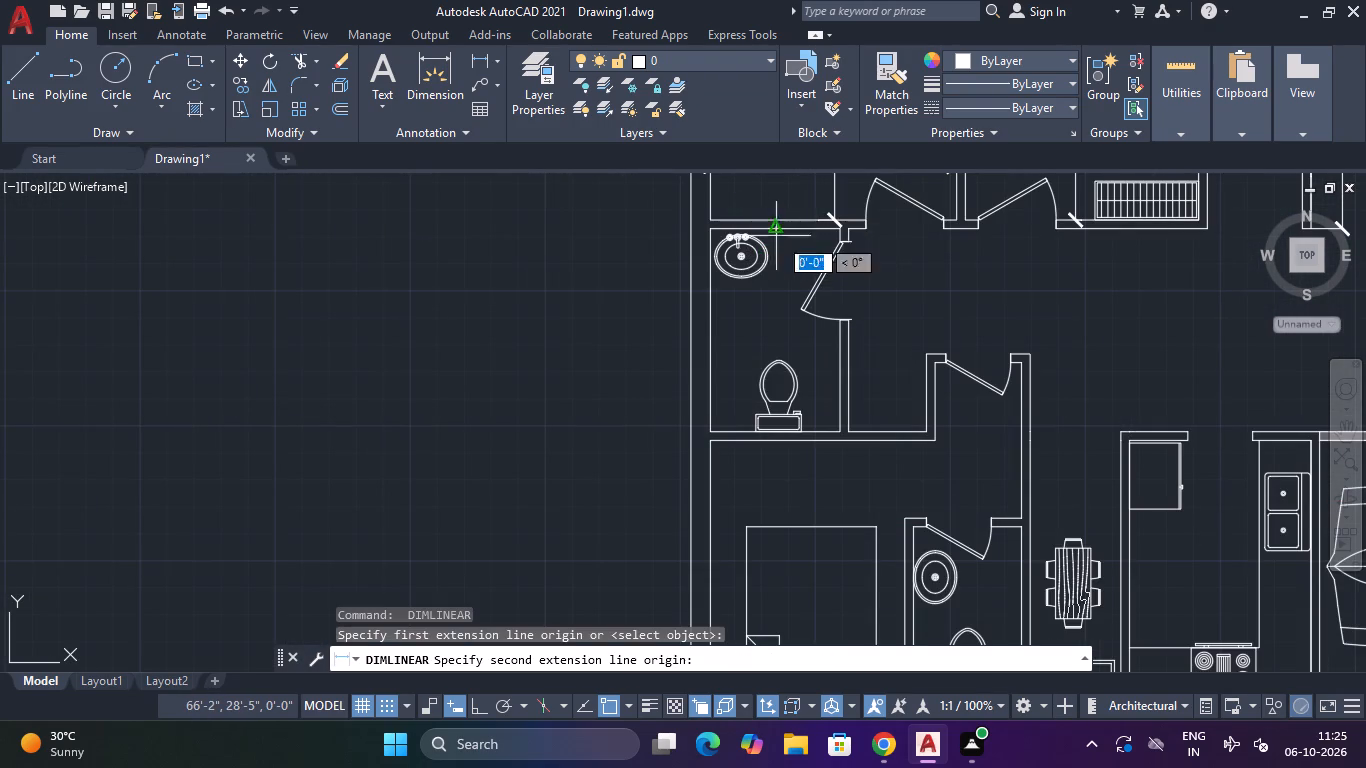
pyautogui.click(778, 424)
pyautogui.click(748, 424)
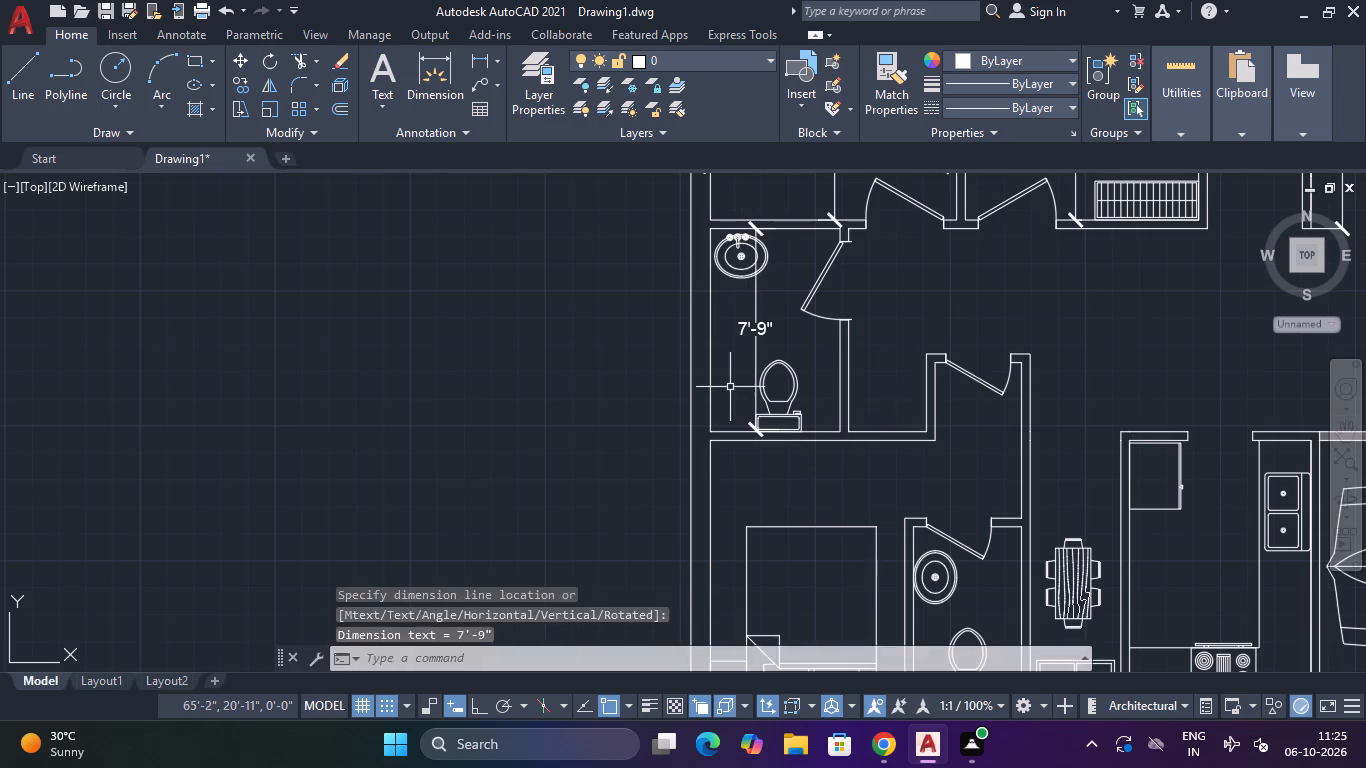
pyautogui.press('space')
pyautogui.moveTo(710, 352); pyautogui.dragTo(720, 356)
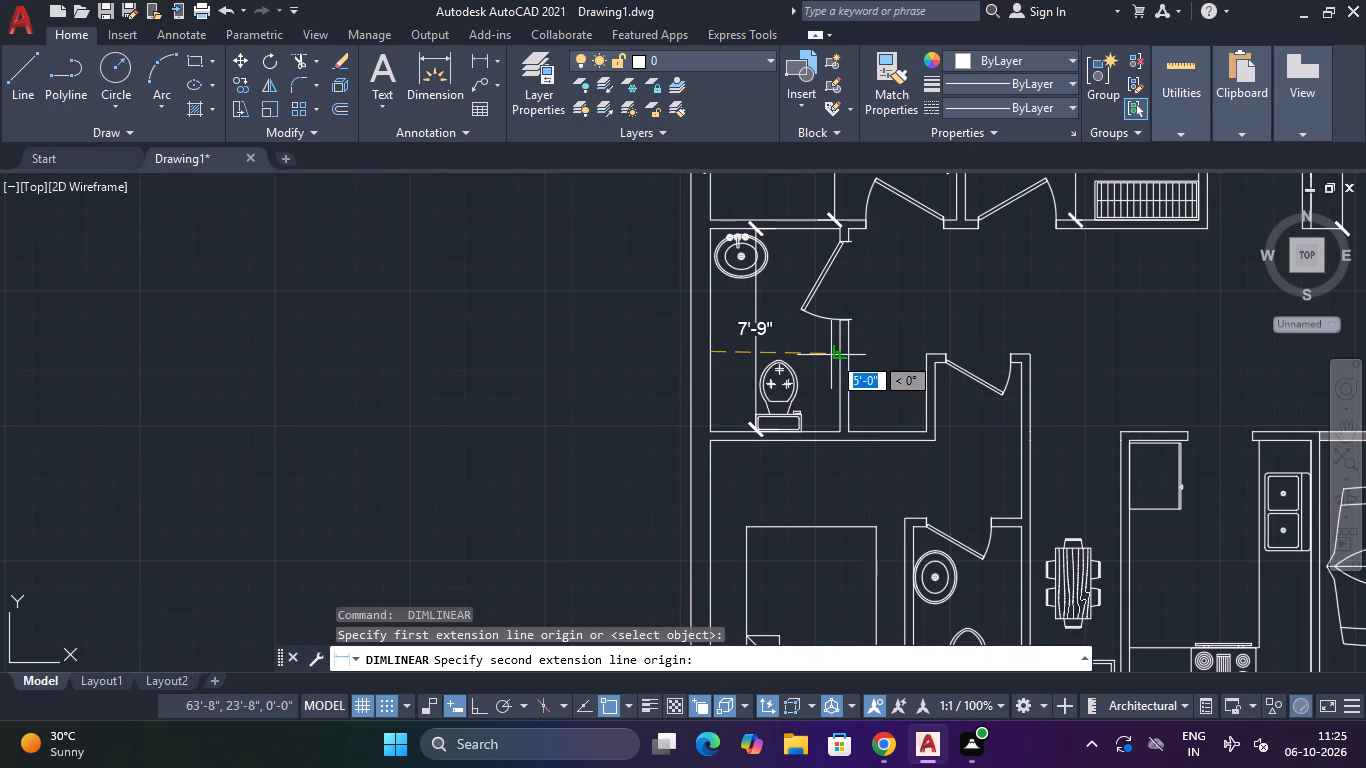
pyautogui.click(842, 349)
pyautogui.click(836, 369)
# Add a vertical linear dimension in the south-west bedroom between the inner faces of its south and north walls, placed along the bed's east edge.
pyautogui.scroll(-2, 820, 351)
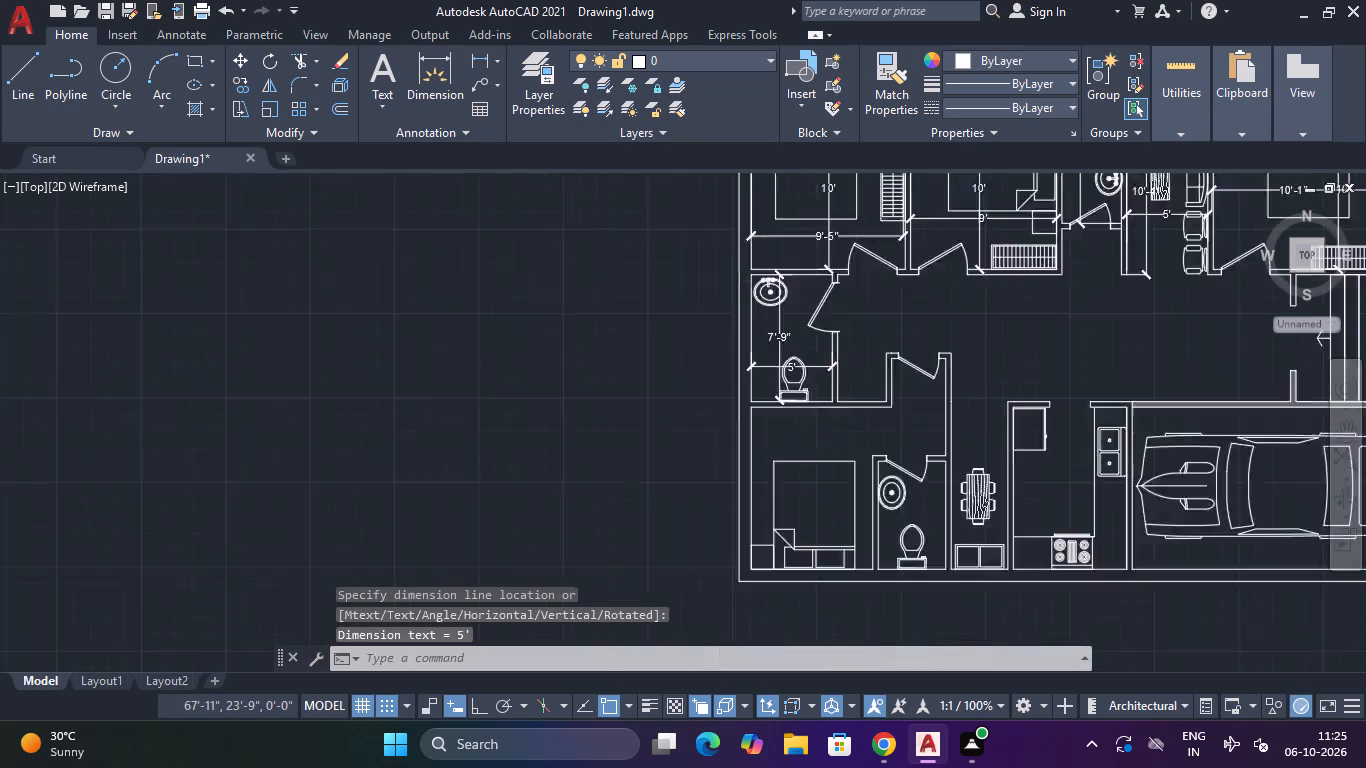
pyautogui.scroll(3, 829, 412)
pyautogui.press('space')
pyautogui.moveTo(821, 396); pyautogui.dragTo(850, 220, button='middle')
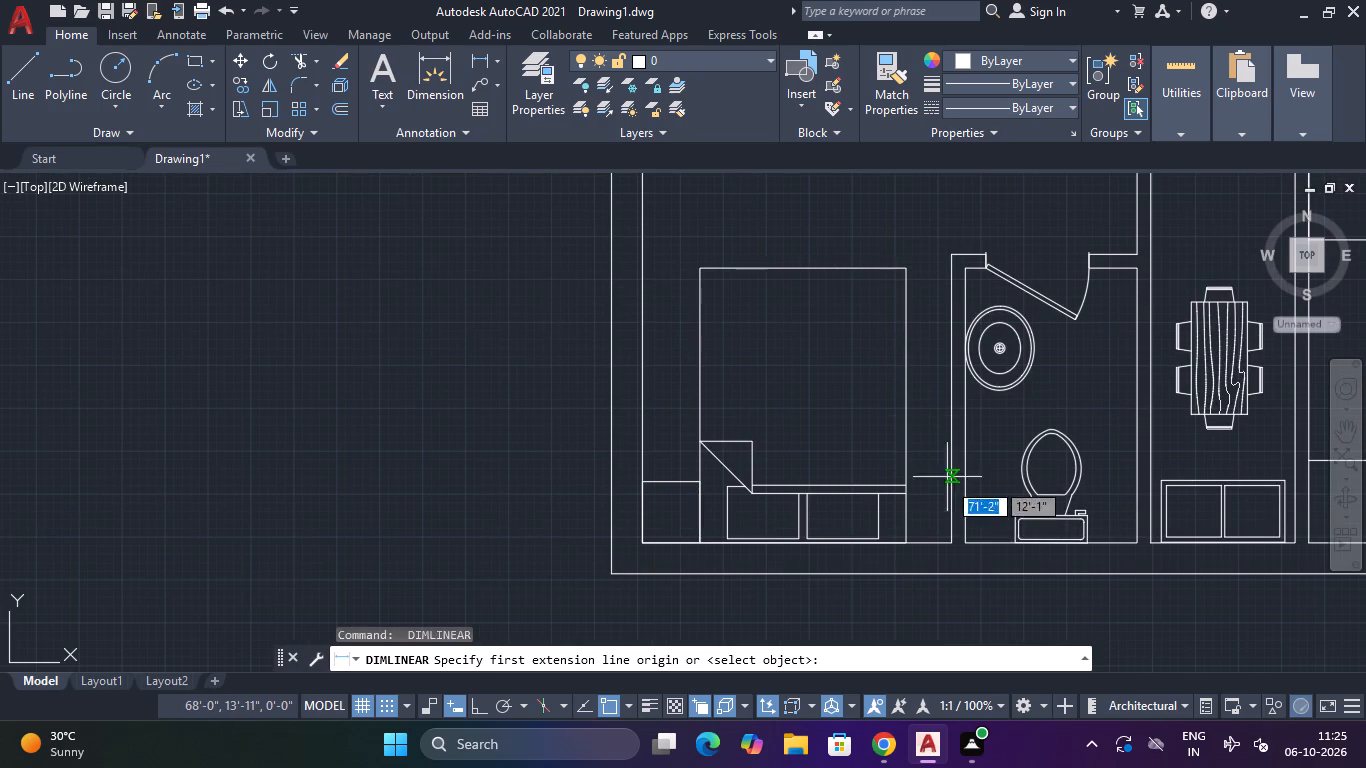
pyautogui.click(950, 540)
pyautogui.moveTo(916, 286); pyautogui.dragTo(941, 487, button='middle')
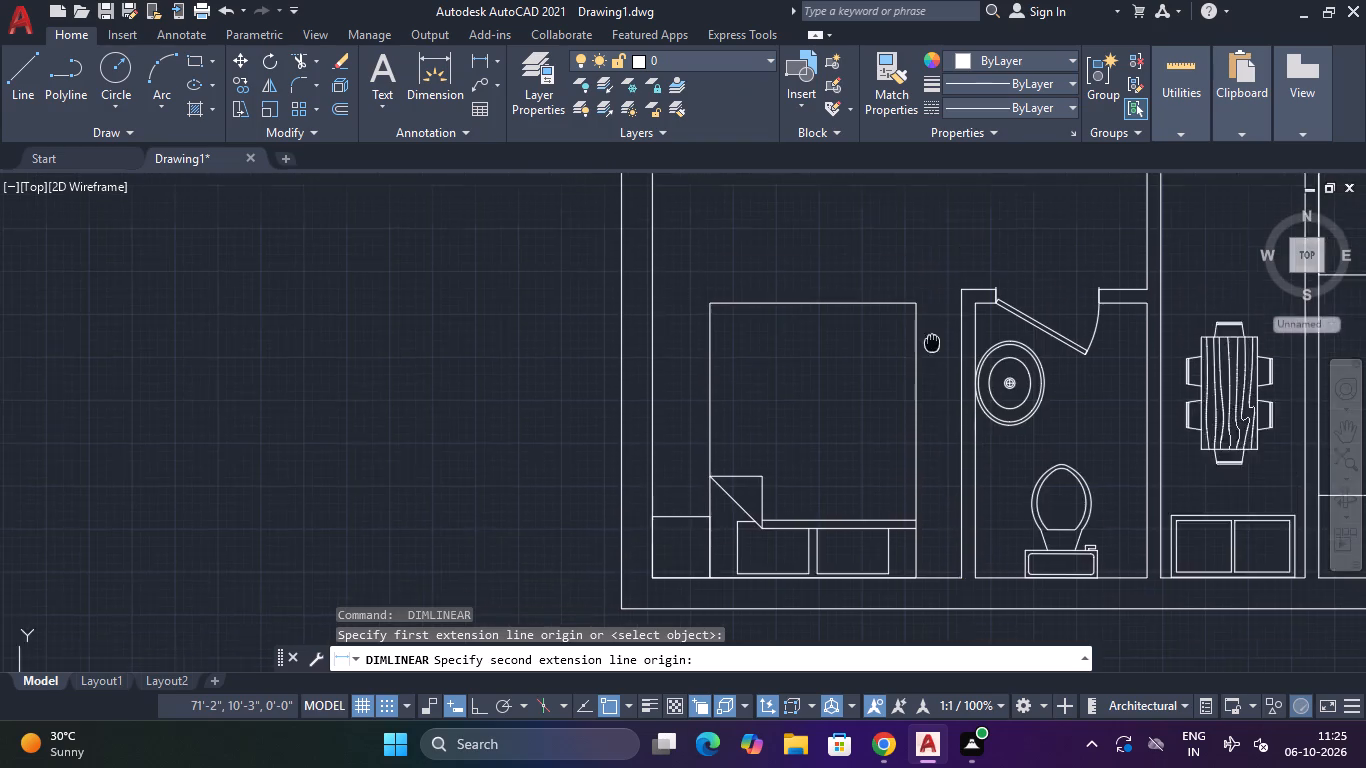
pyautogui.moveTo(941, 487); pyautogui.dragTo(941, 567, button='middle')
pyautogui.click(975, 412)
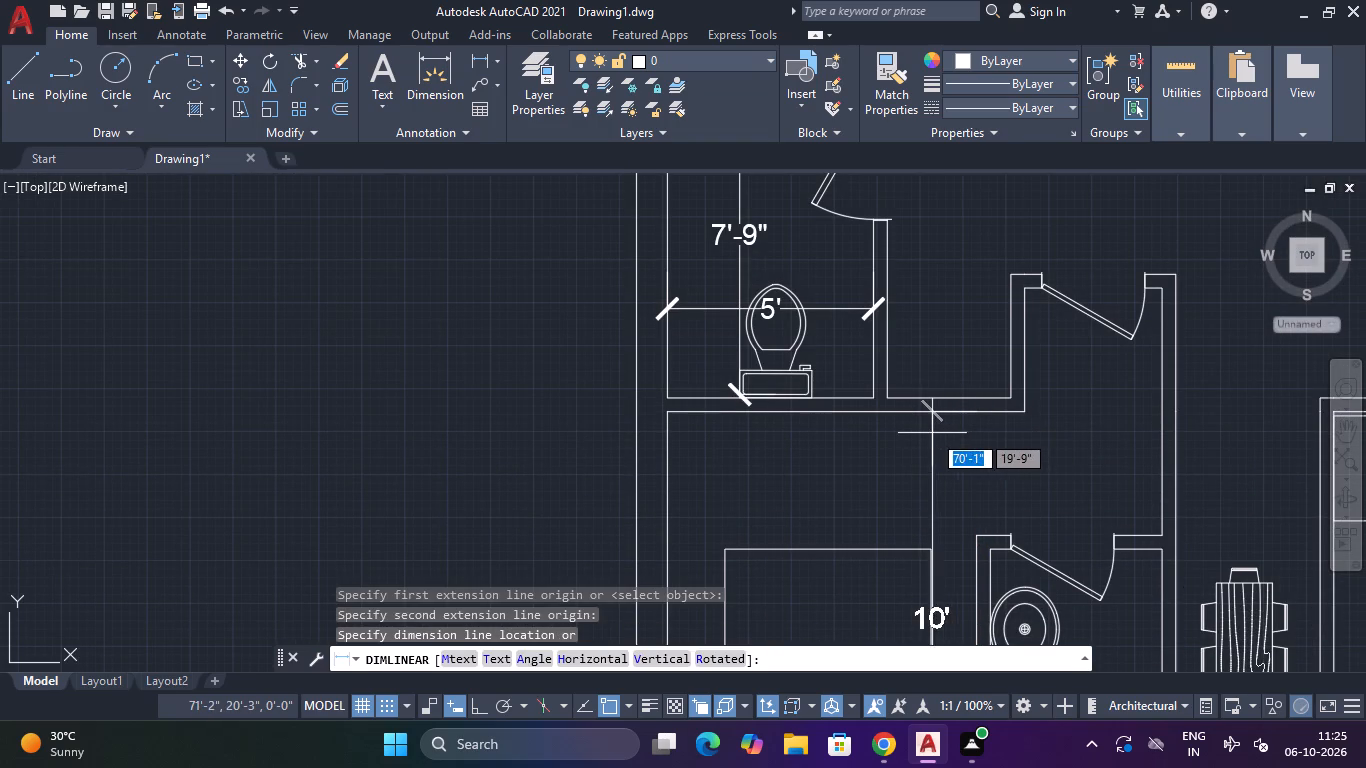
pyautogui.click(929, 433)
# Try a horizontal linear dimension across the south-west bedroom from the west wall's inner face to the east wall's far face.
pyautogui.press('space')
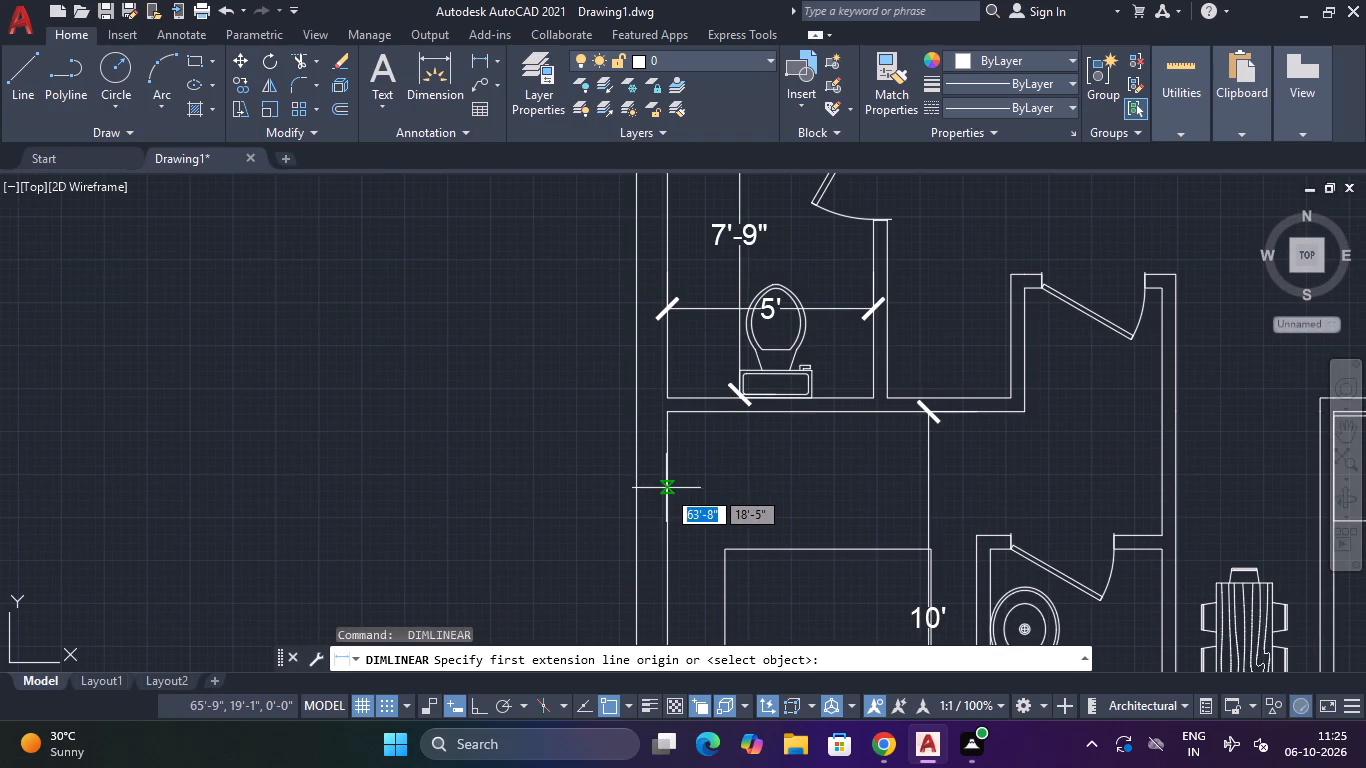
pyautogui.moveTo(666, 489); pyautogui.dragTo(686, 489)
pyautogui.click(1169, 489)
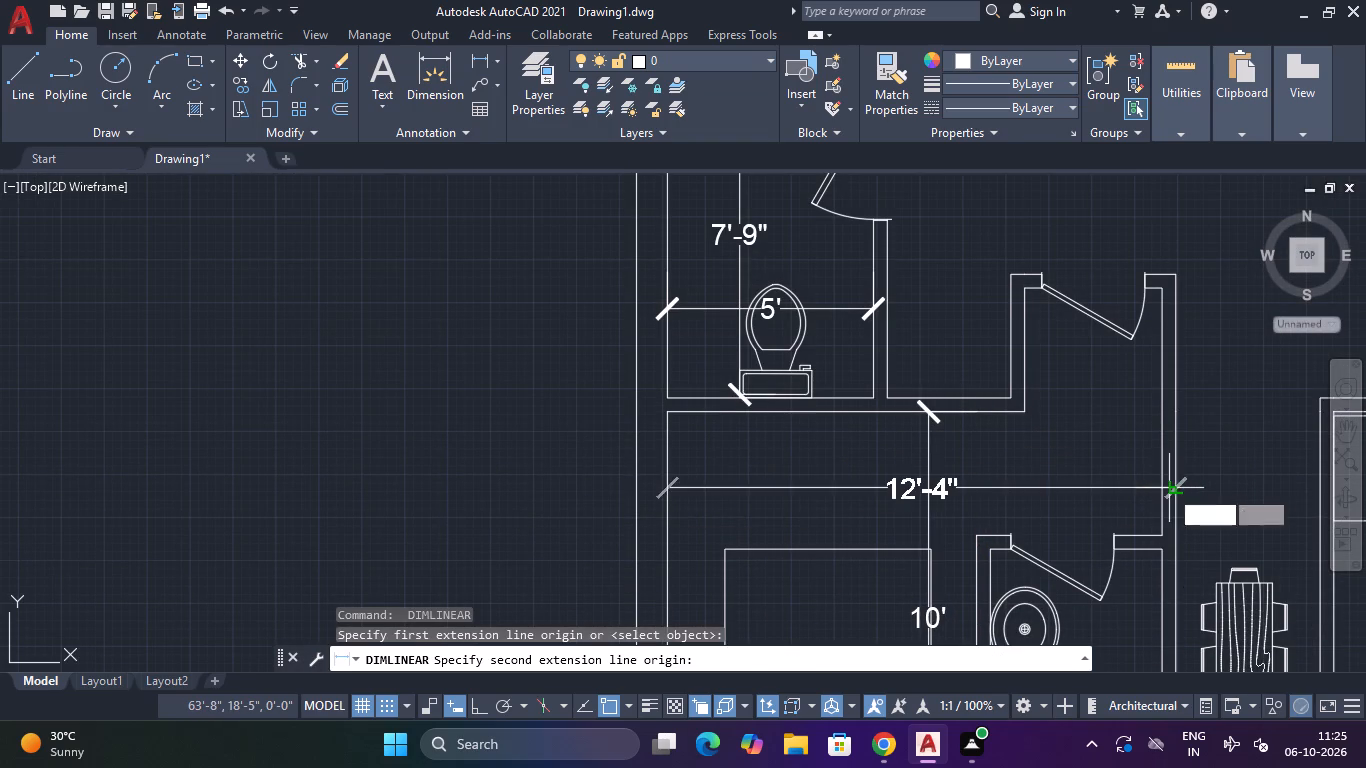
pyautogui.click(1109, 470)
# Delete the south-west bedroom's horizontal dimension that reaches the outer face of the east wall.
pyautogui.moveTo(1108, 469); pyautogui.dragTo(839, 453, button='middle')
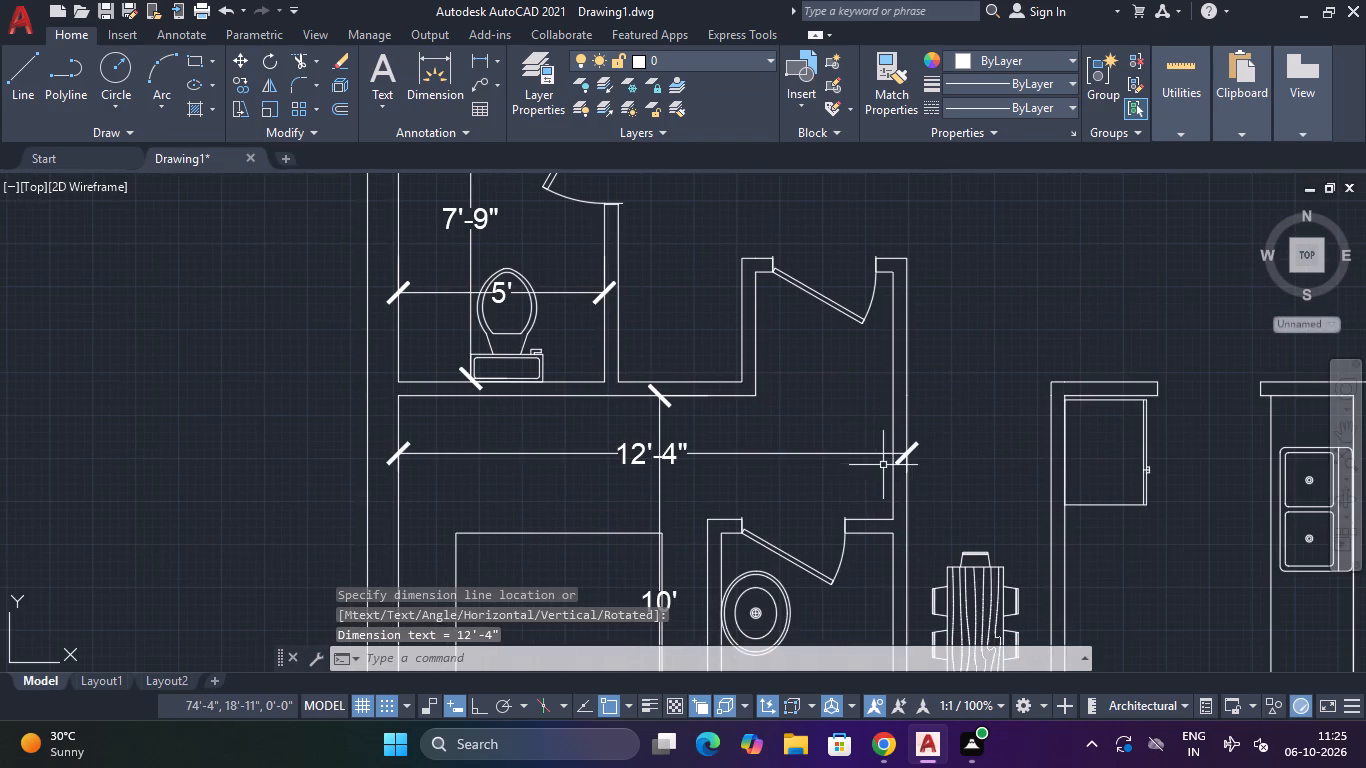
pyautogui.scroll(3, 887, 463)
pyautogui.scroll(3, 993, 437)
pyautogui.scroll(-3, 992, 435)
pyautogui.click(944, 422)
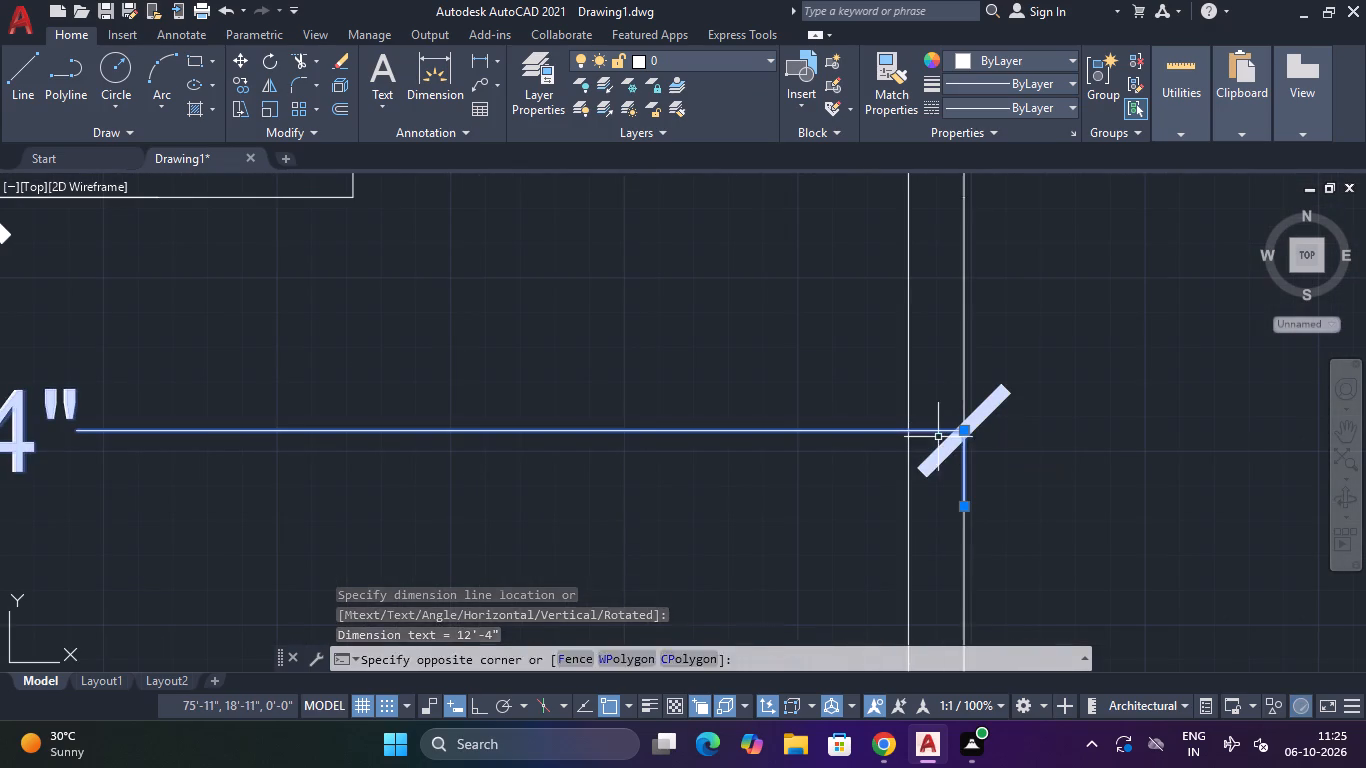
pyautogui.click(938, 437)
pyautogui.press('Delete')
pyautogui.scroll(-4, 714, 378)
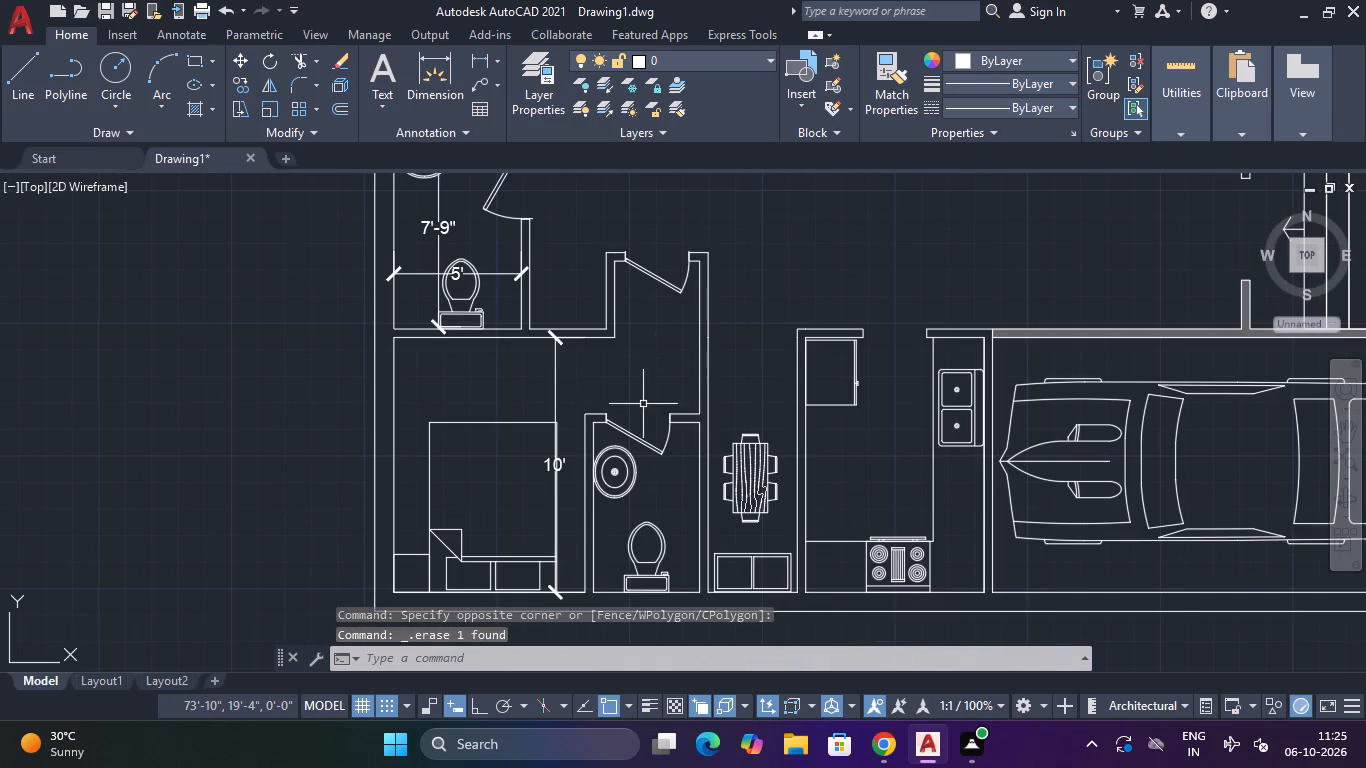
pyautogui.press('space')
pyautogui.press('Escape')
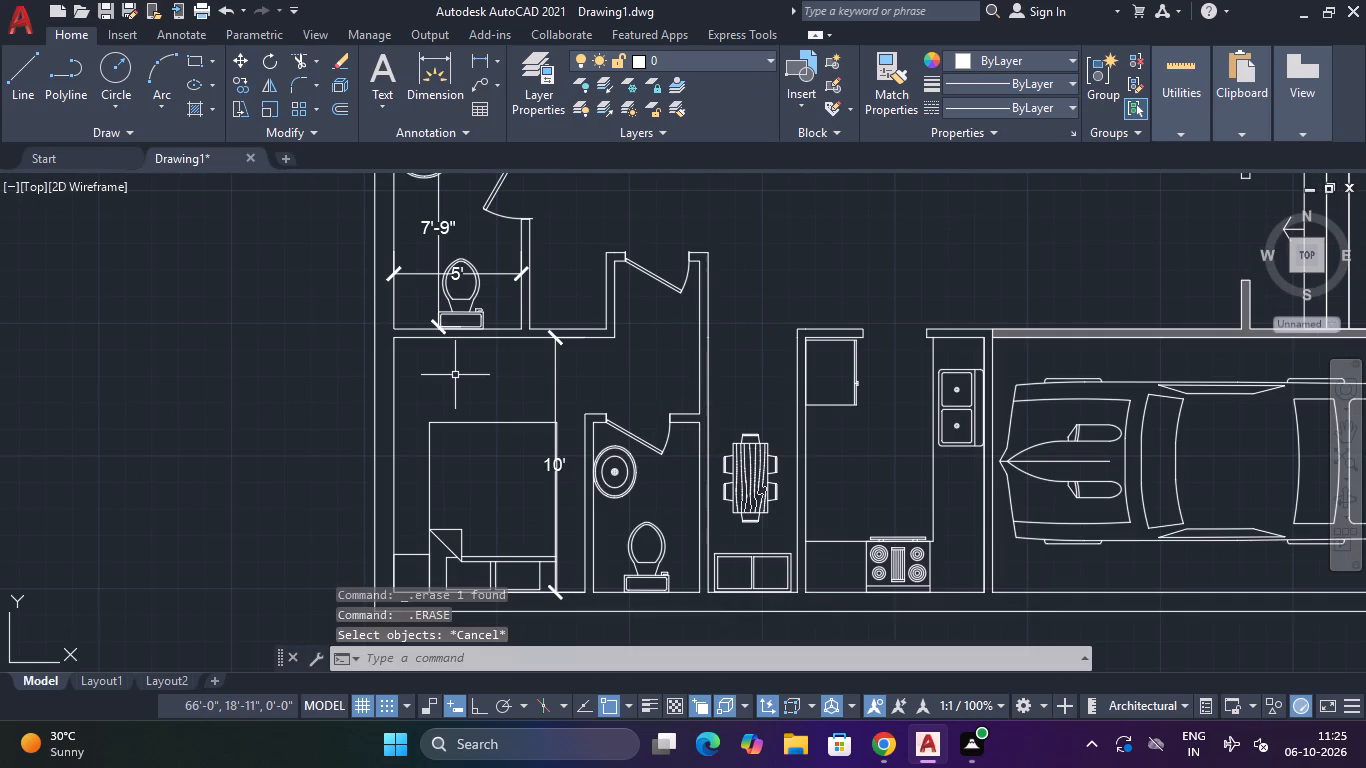
# Add a horizontal linear dimension across the south-west bedroom between its west and east inner wall faces, above the attached toilet.
pyautogui.press('d')
pyautogui.write('li')
pyautogui.press('space')
pyautogui.click(396, 396)
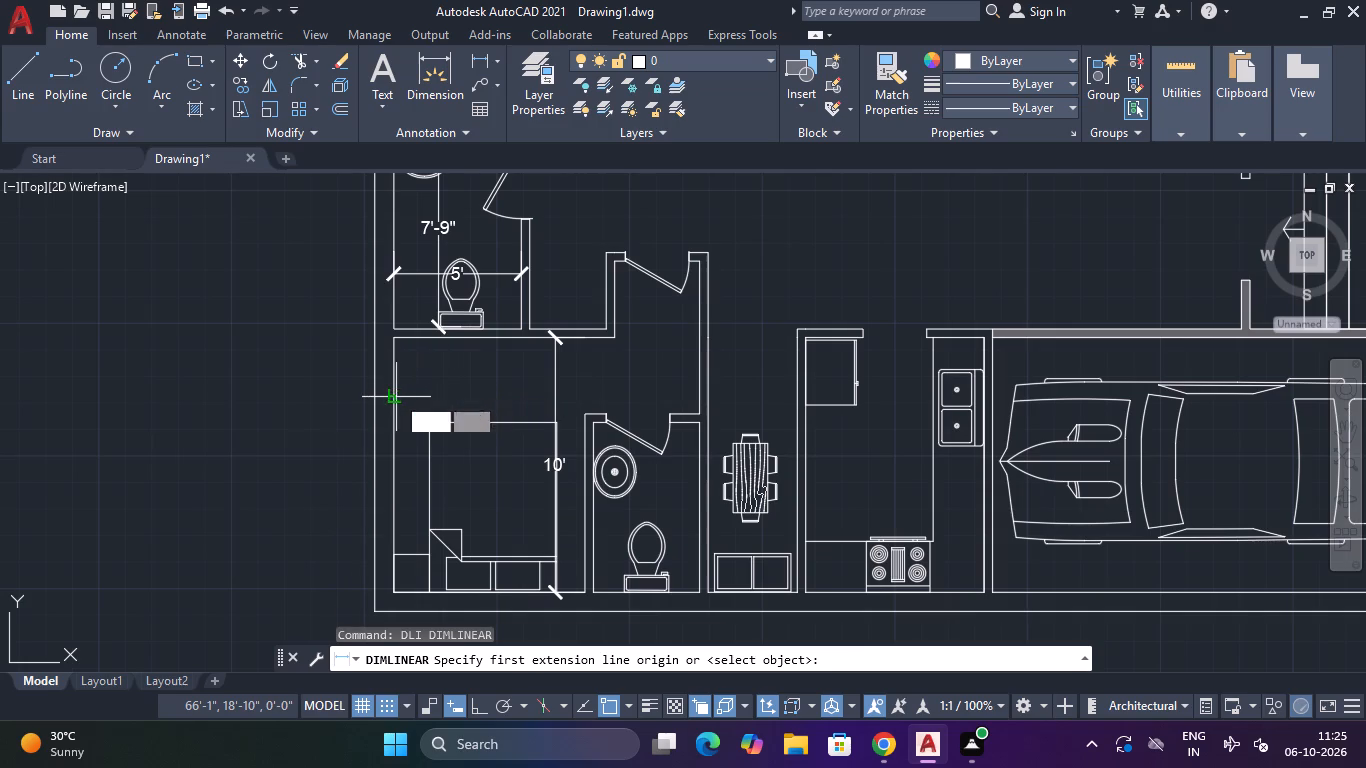
pyautogui.click(696, 394)
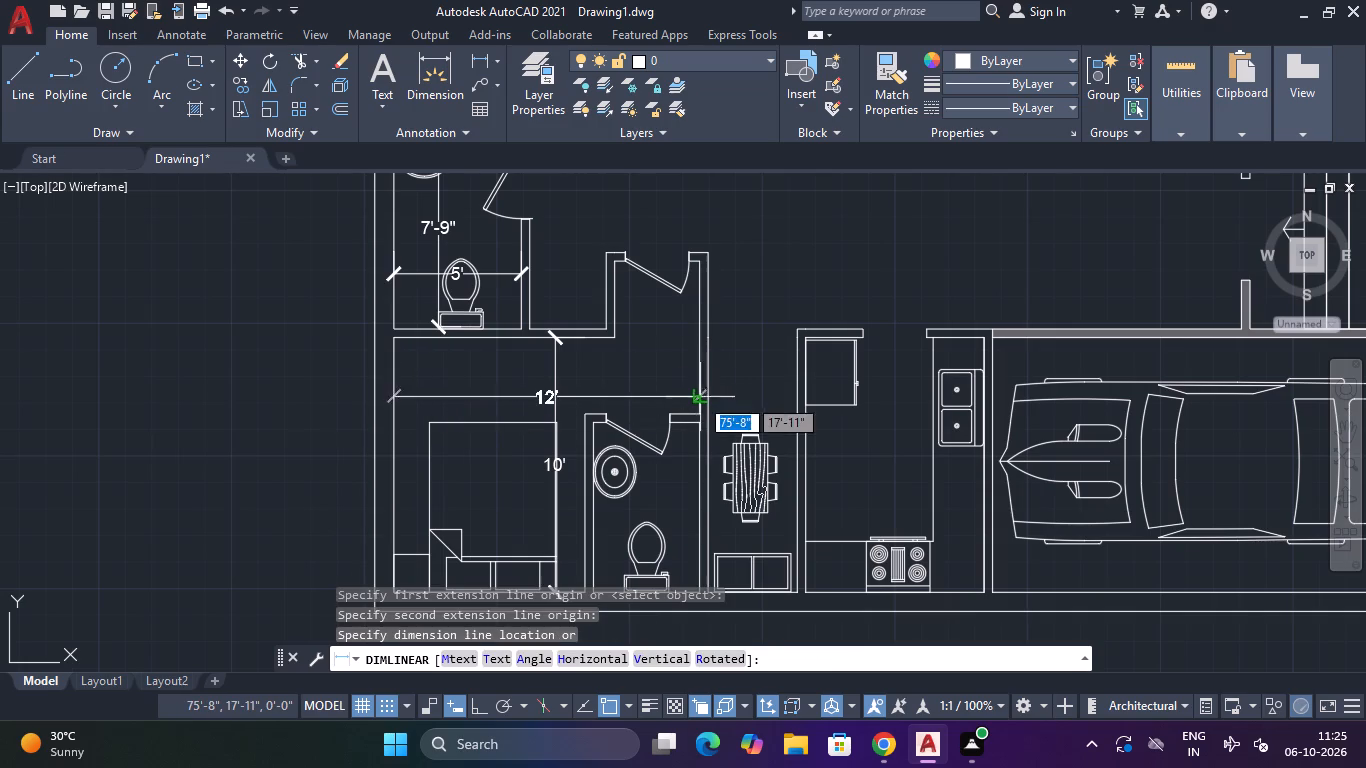
pyautogui.click(654, 379)
# Add a horizontal linear dimension across the dining area between its side walls, placed just north of the dining table.
pyautogui.scroll(-3, 694, 380)
pyautogui.moveTo(728, 388); pyautogui.dragTo(709, 351, button='middle')
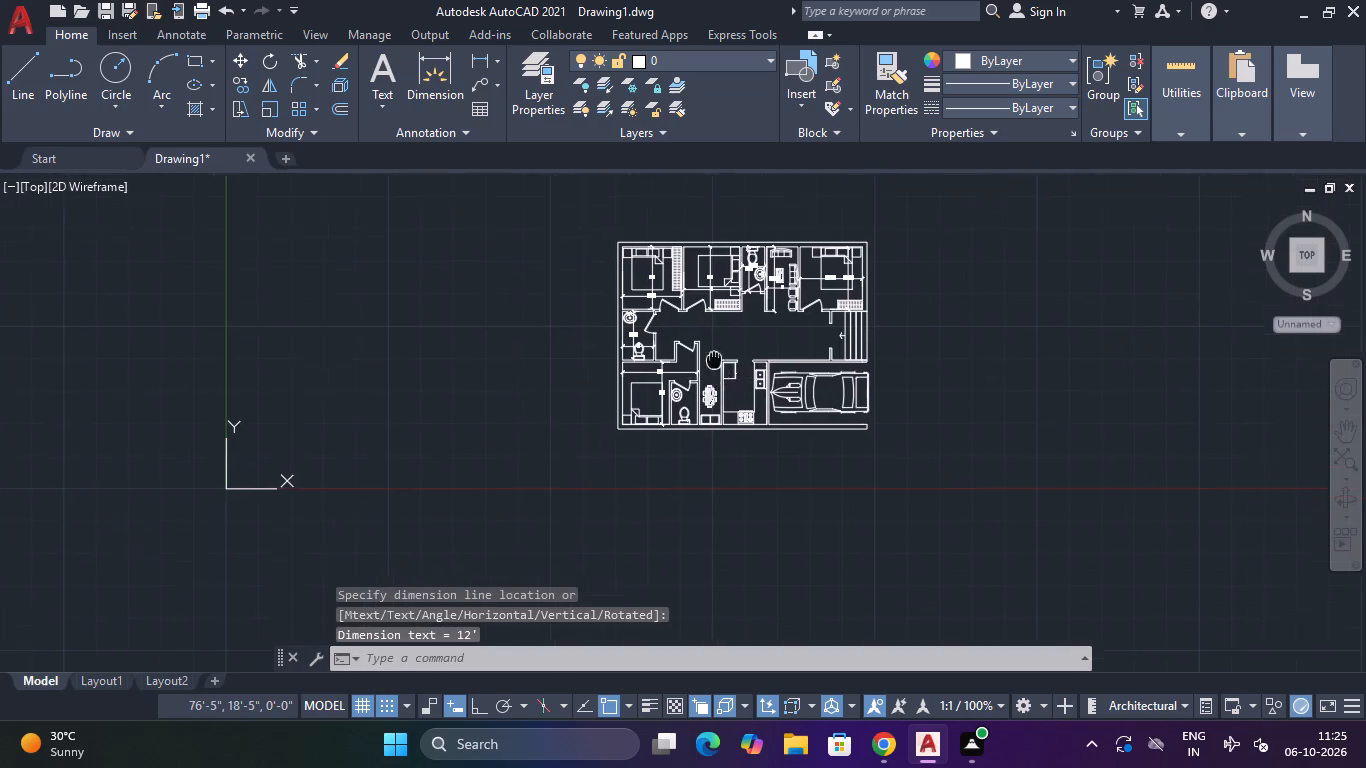
pyautogui.moveTo(709, 351); pyautogui.dragTo(709, 348, button='middle')
pyautogui.scroll(2, 696, 348)
pyautogui.moveTo(713, 328); pyautogui.dragTo(713, 231, button='middle')
pyautogui.press('space')
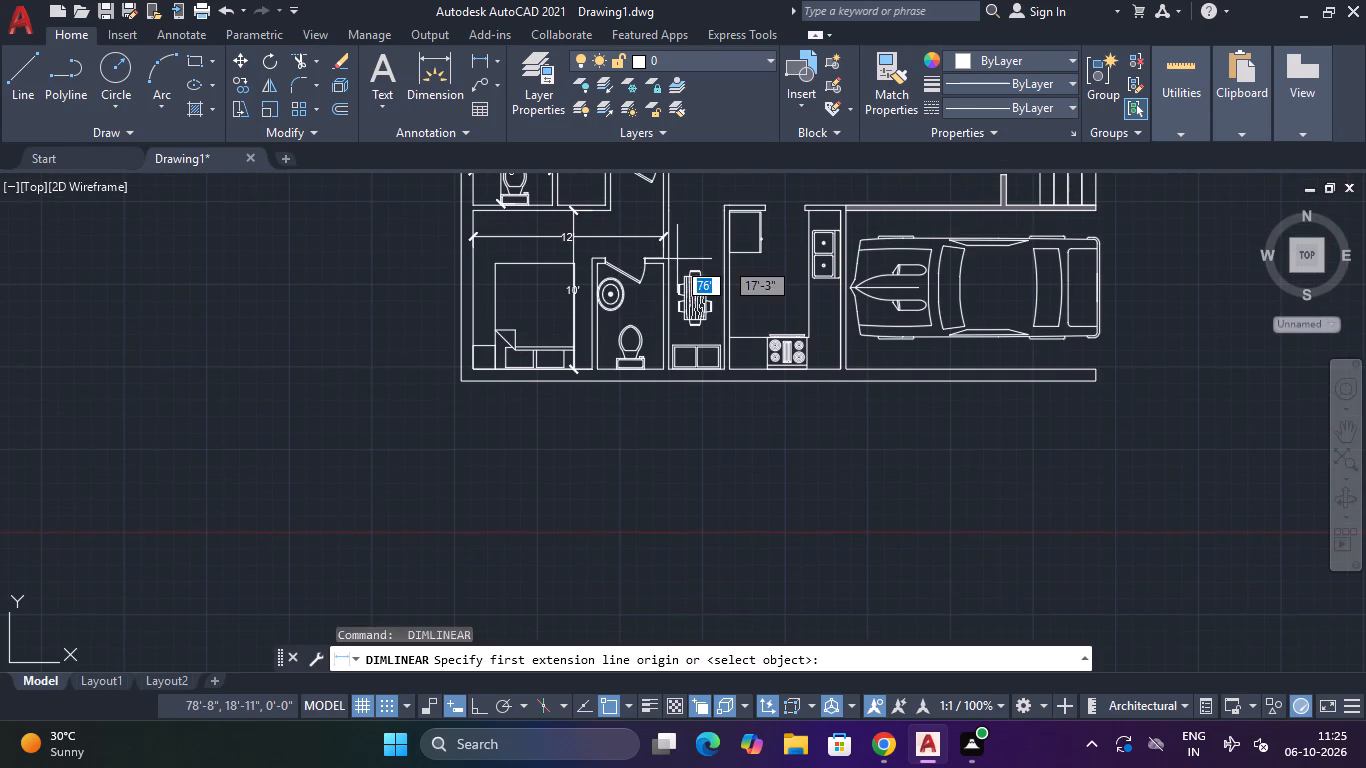
pyautogui.scroll(3, 674, 264)
pyautogui.click(644, 254)
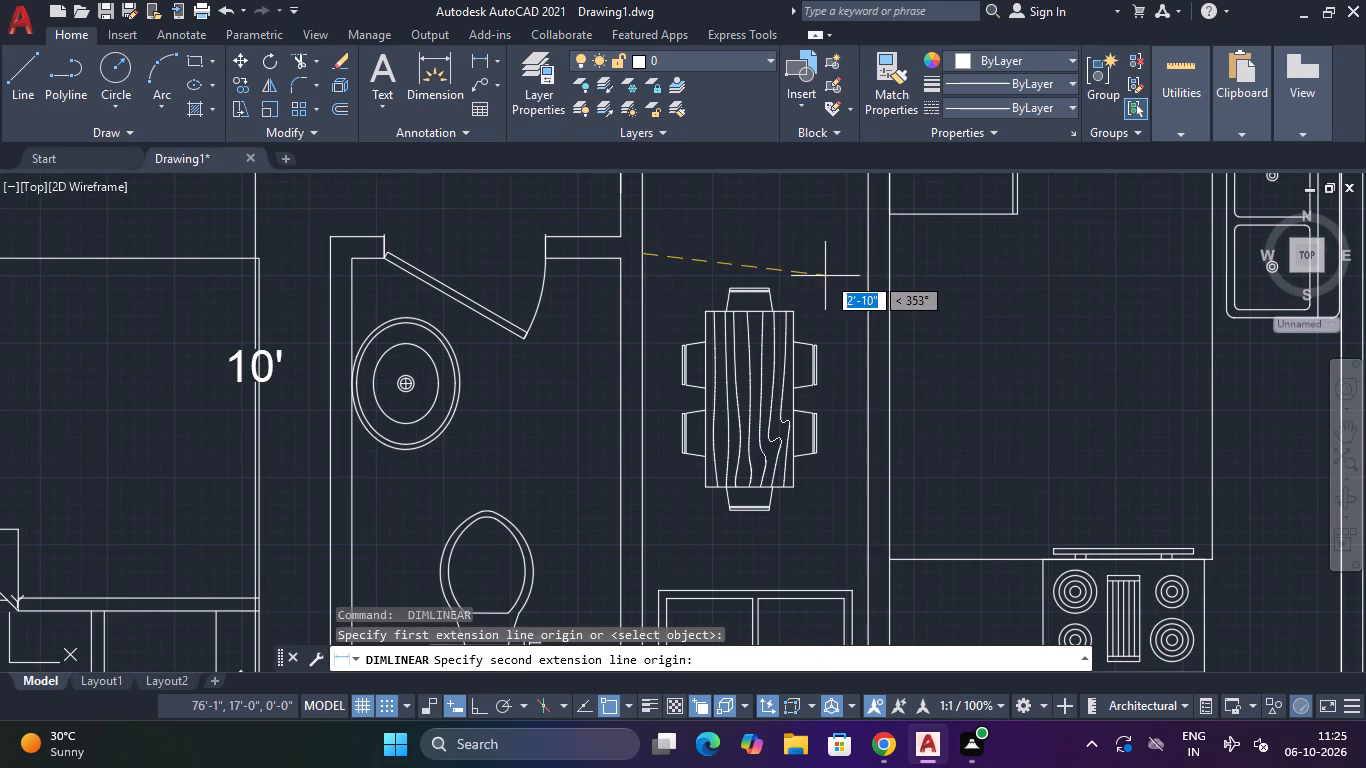
pyautogui.click(870, 257)
pyautogui.click(845, 258)
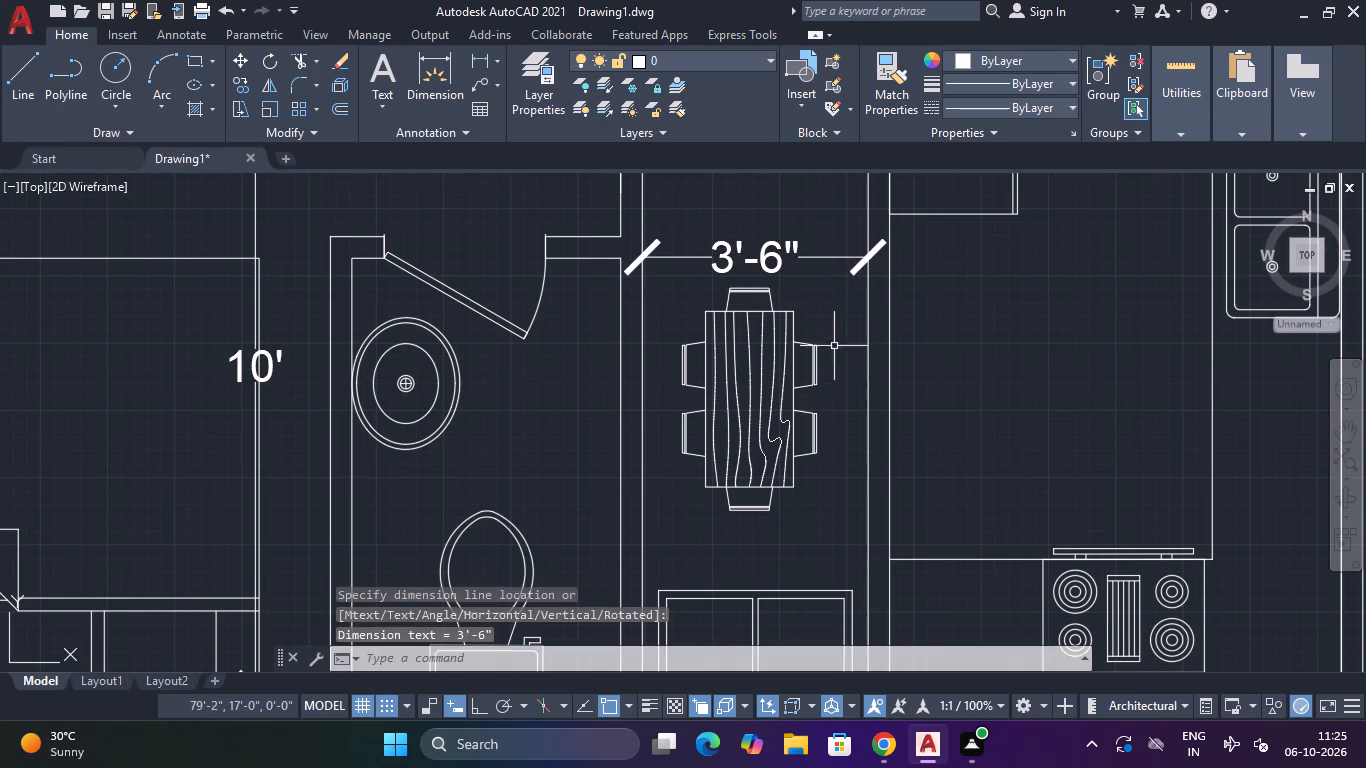
# Add linear dimensions for the kitchen's width, placed north of the stove, and its north–south depth, placed along the sink counter.
pyautogui.moveTo(834, 367); pyautogui.dragTo(873, 223, button='middle')
pyautogui.scroll(-2, 912, 275)
pyautogui.moveTo(984, 288); pyautogui.dragTo(812, 342, button='middle')
pyautogui.press('space')
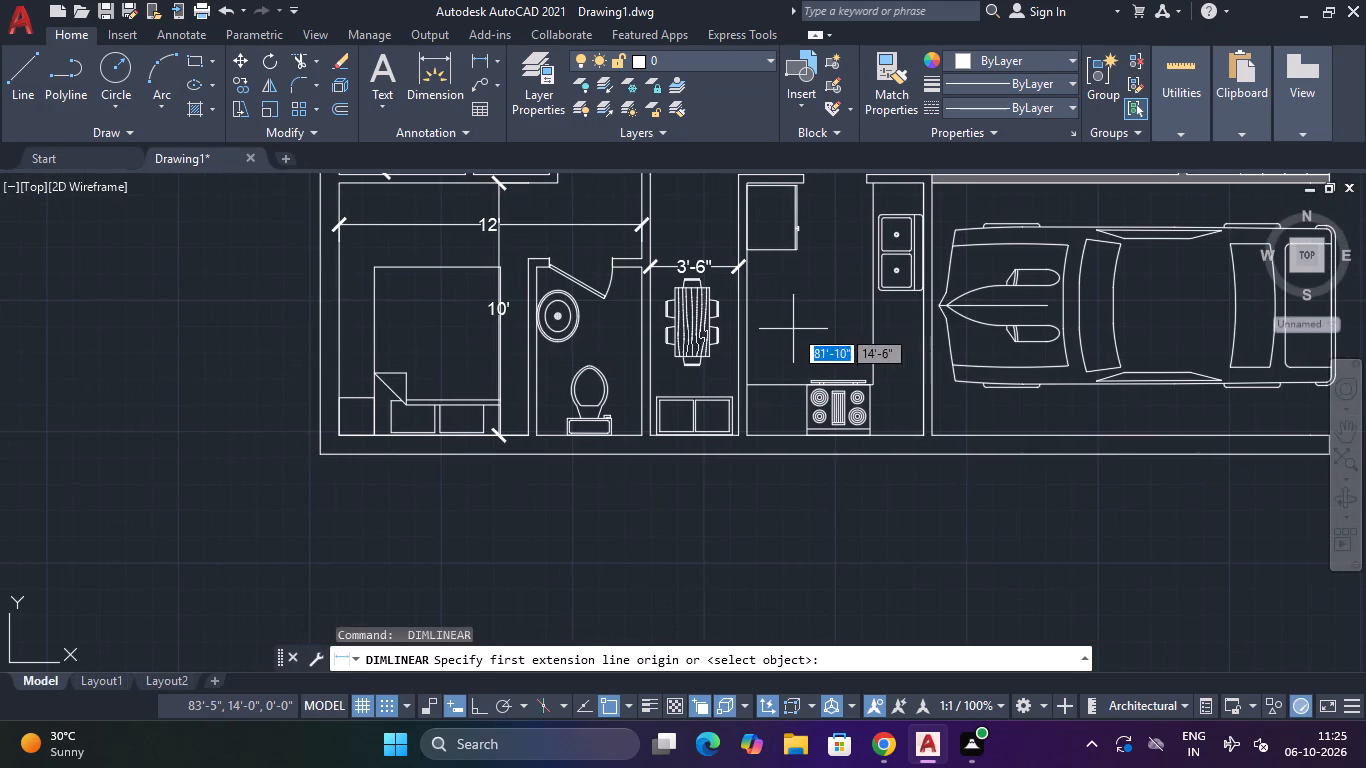
pyautogui.moveTo(745, 317); pyautogui.dragTo(852, 354)
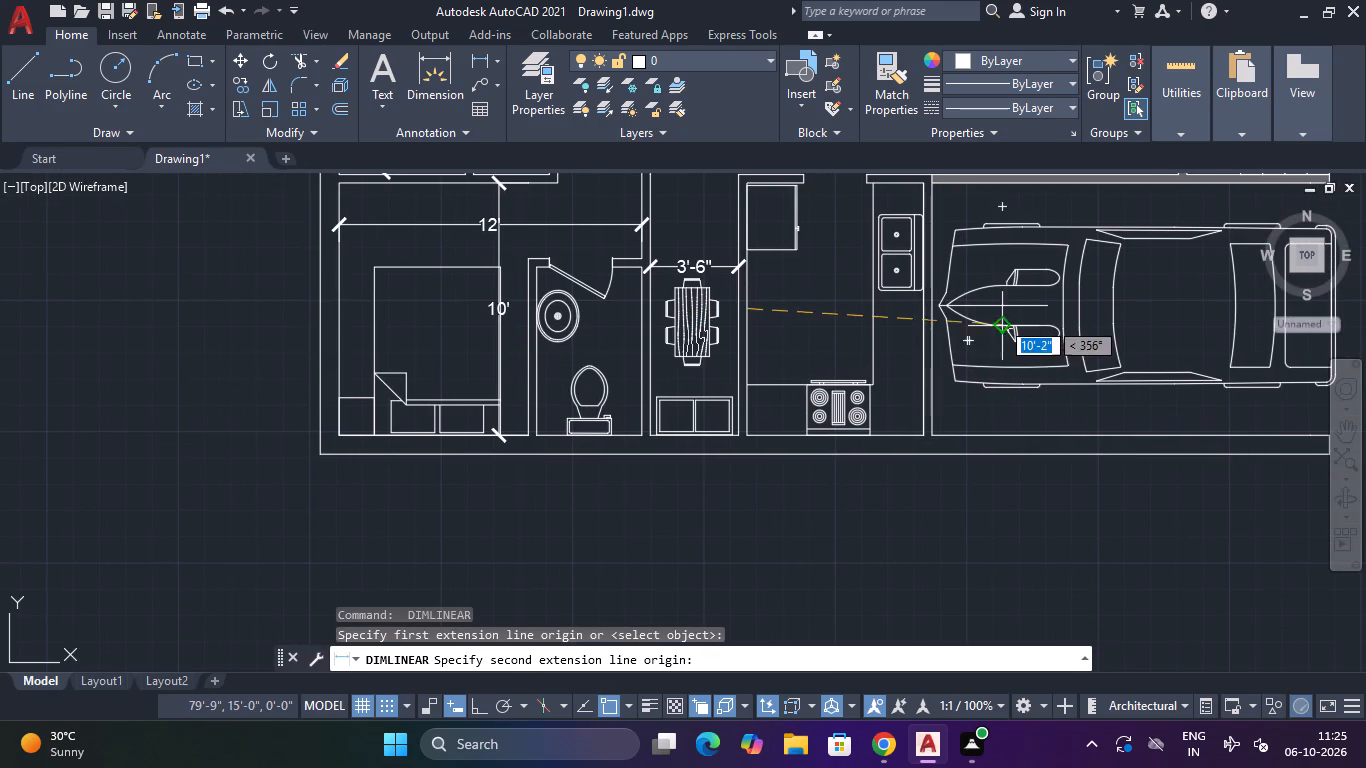
pyautogui.click(920, 314)
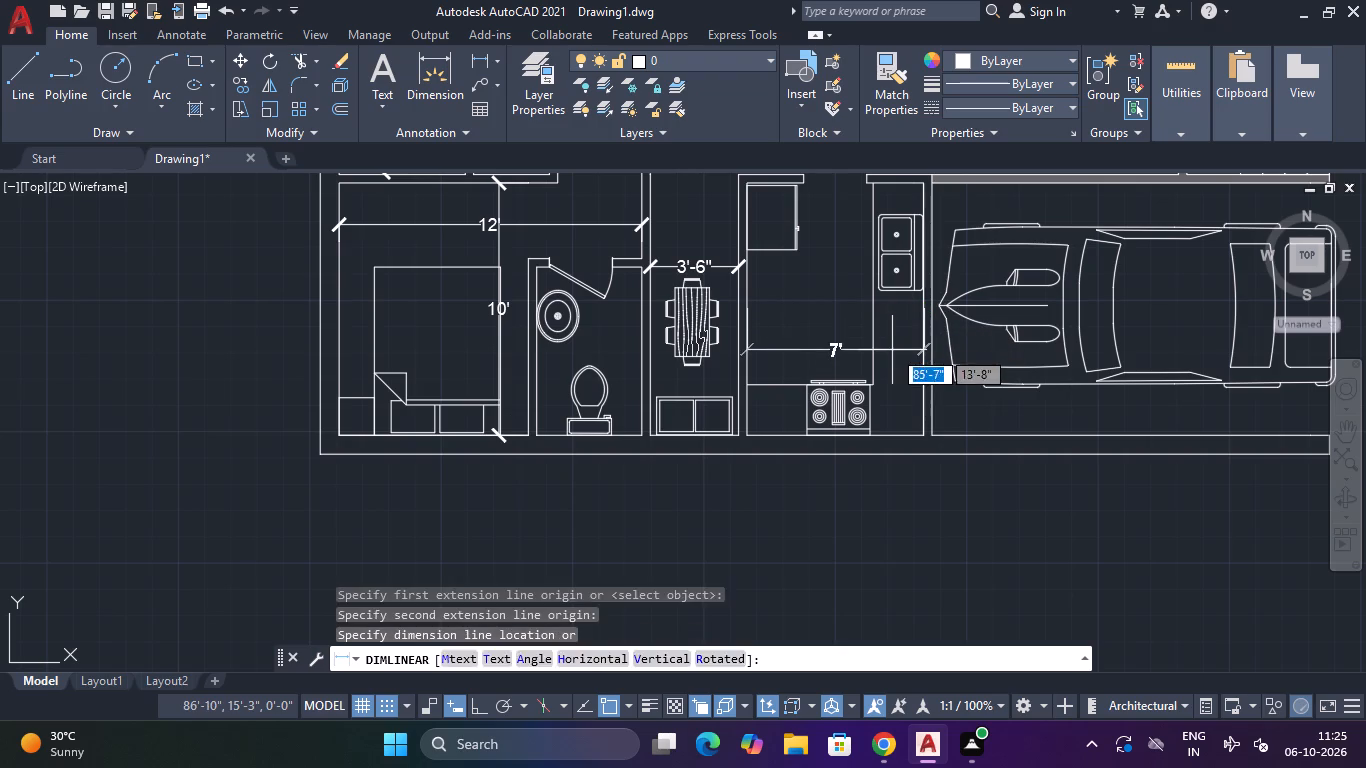
pyautogui.click(892, 349)
pyautogui.press('space')
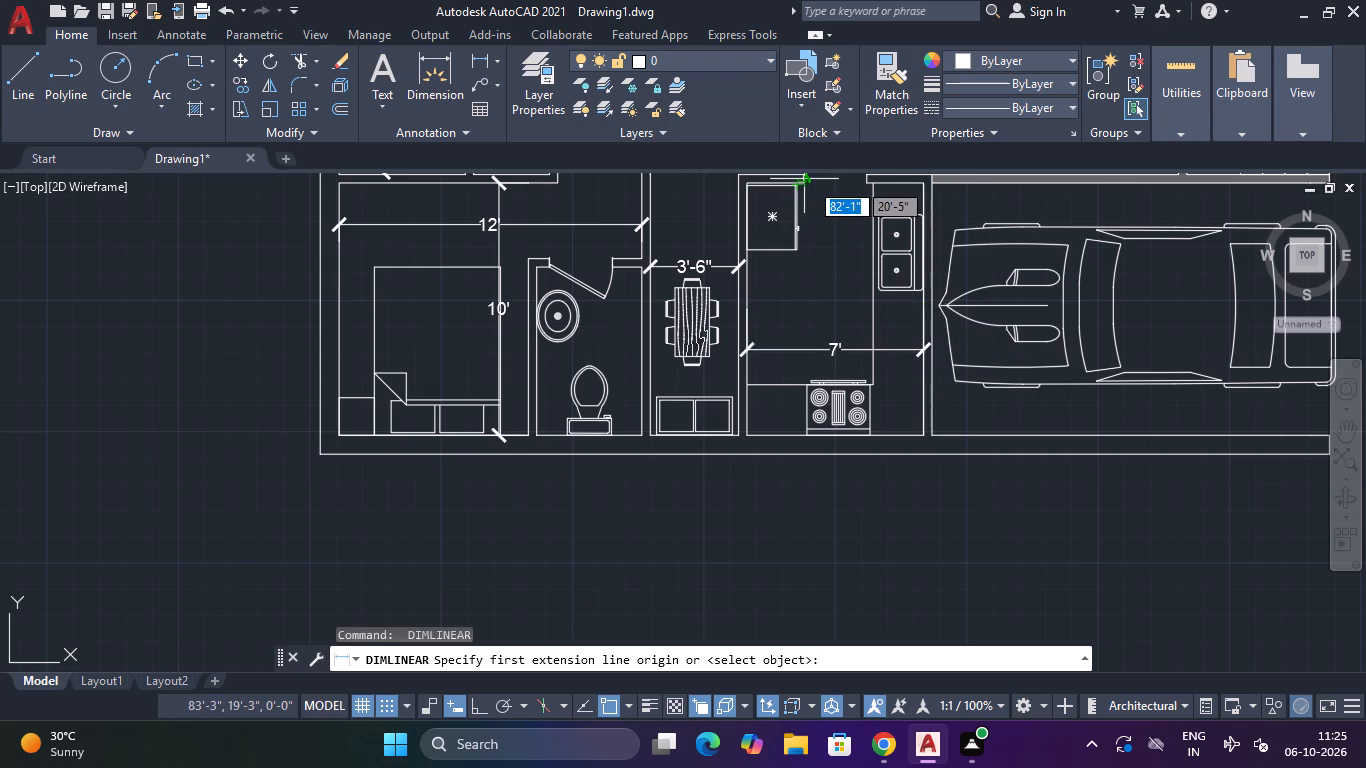
pyautogui.click(809, 181)
pyautogui.click(796, 438)
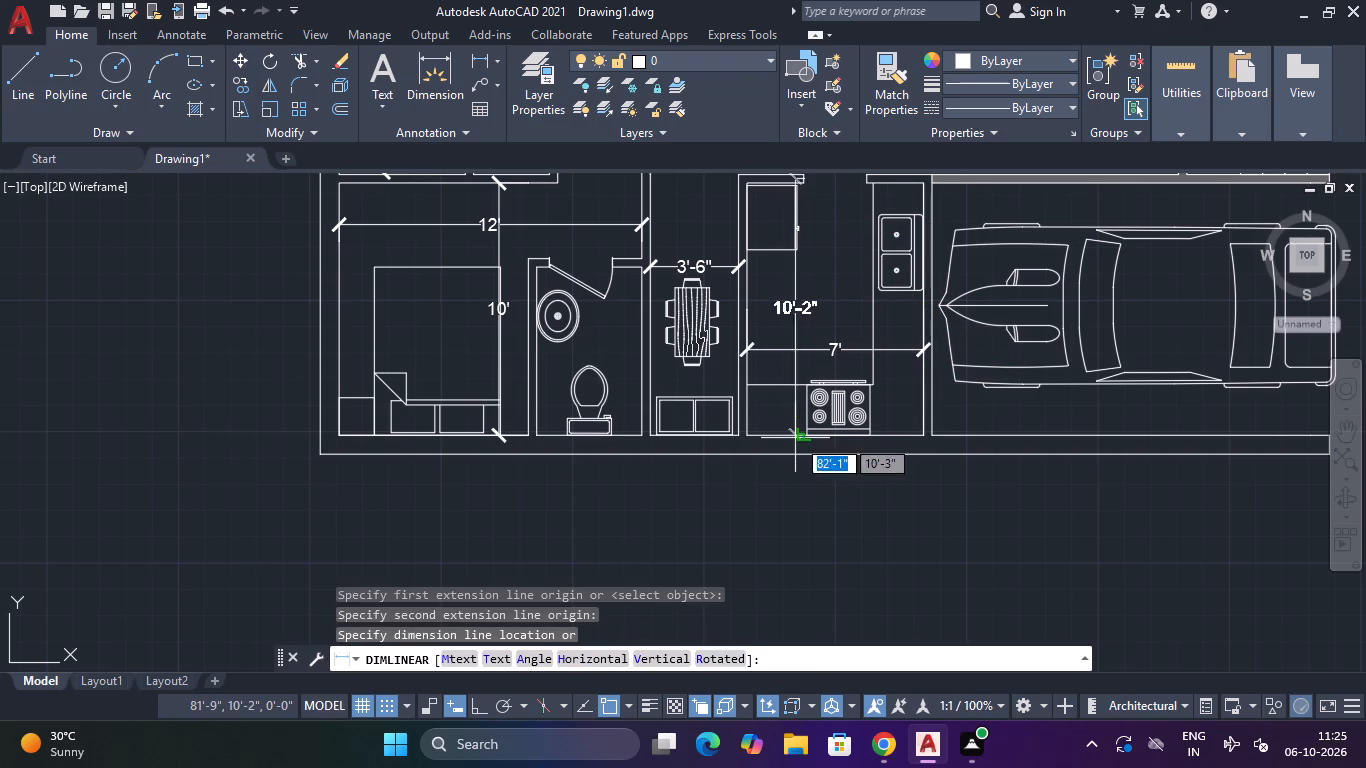
pyautogui.click(890, 421)
# Add a vertical linear dimension across the car parking bay between the inner faces of its north and south walls, placed over the car.
pyautogui.moveTo(894, 415); pyautogui.dragTo(797, 402, button='middle')
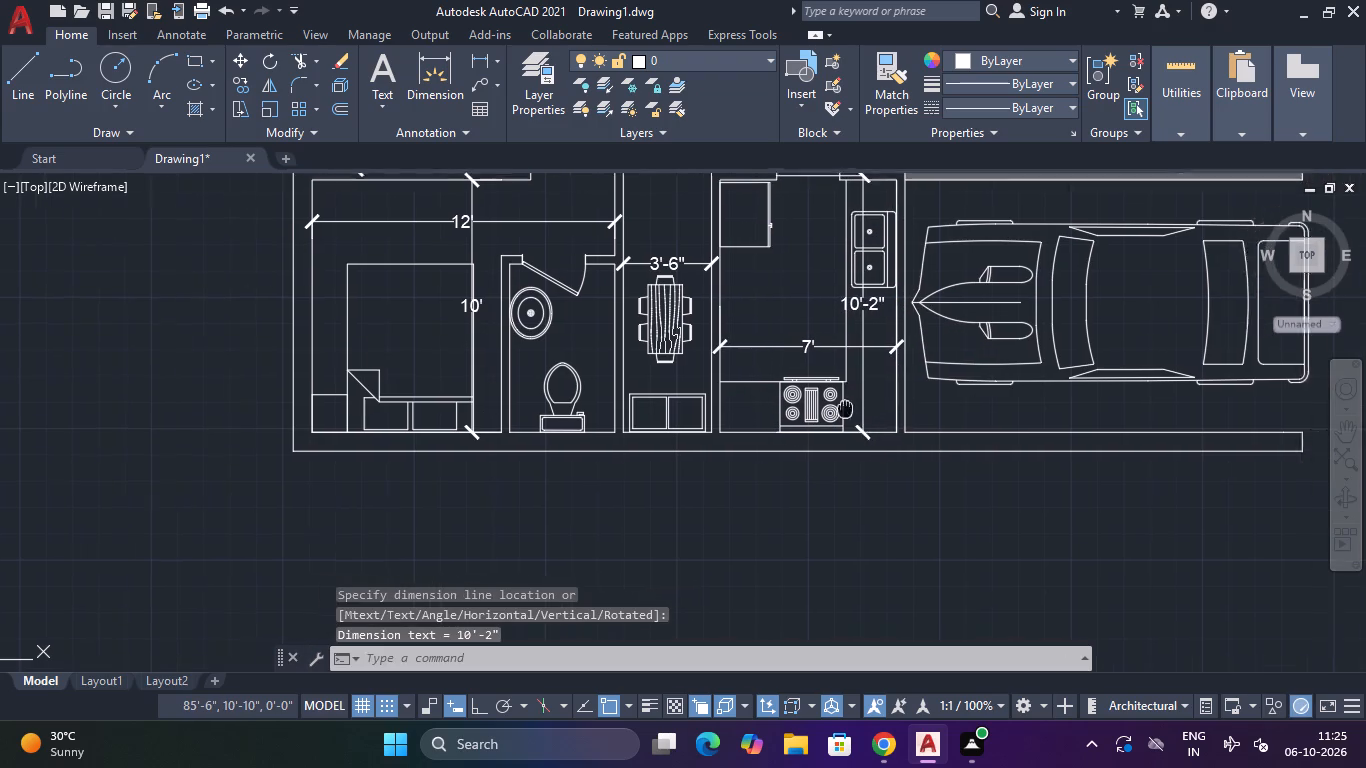
pyautogui.moveTo(797, 402); pyautogui.dragTo(603, 368, button='middle')
pyautogui.press('space')
pyautogui.scroll(-2, 827, 354)
pyautogui.moveTo(827, 354); pyautogui.dragTo(809, 464, button='middle')
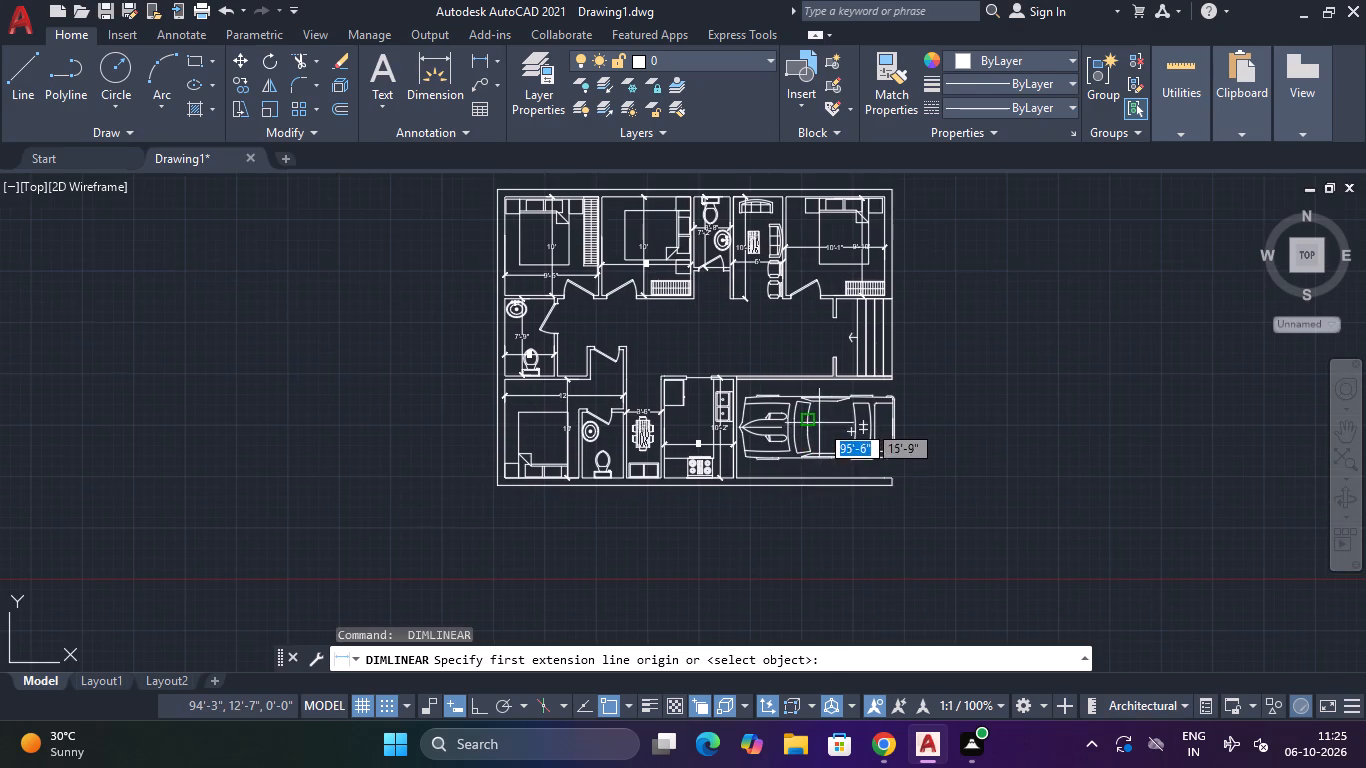
pyautogui.scroll(2, 819, 423)
pyautogui.press('space')
pyautogui.press('space')
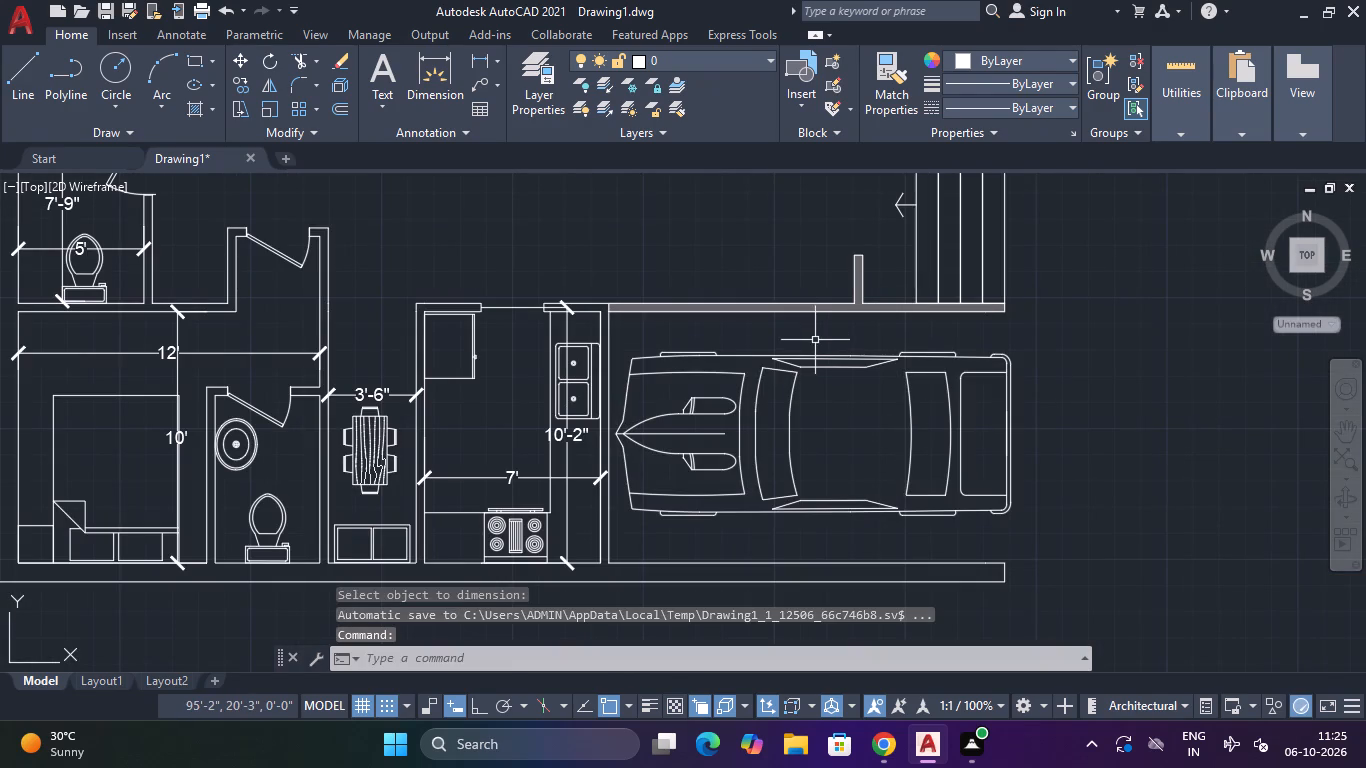
pyautogui.press('space')
pyautogui.press('space')
pyautogui.press('space')
pyautogui.press('space')
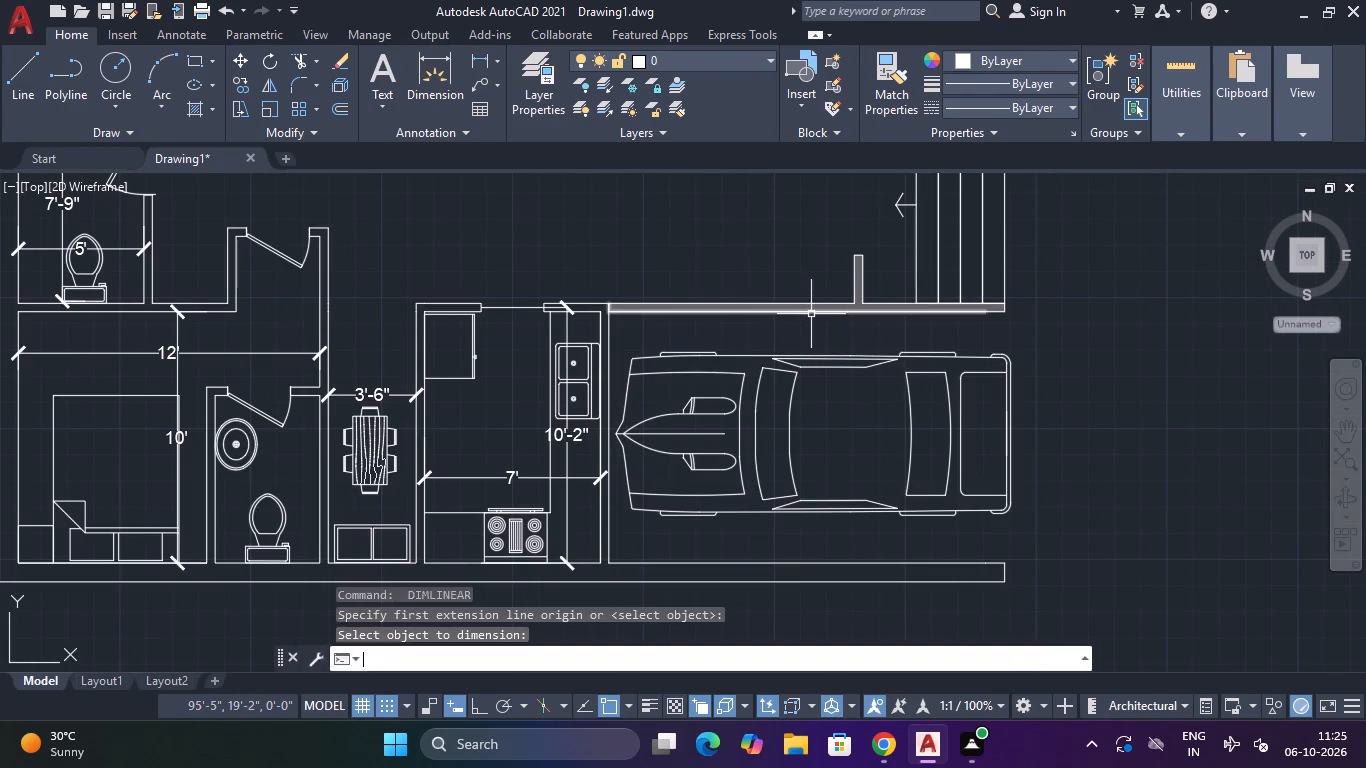
pyautogui.click(812, 312)
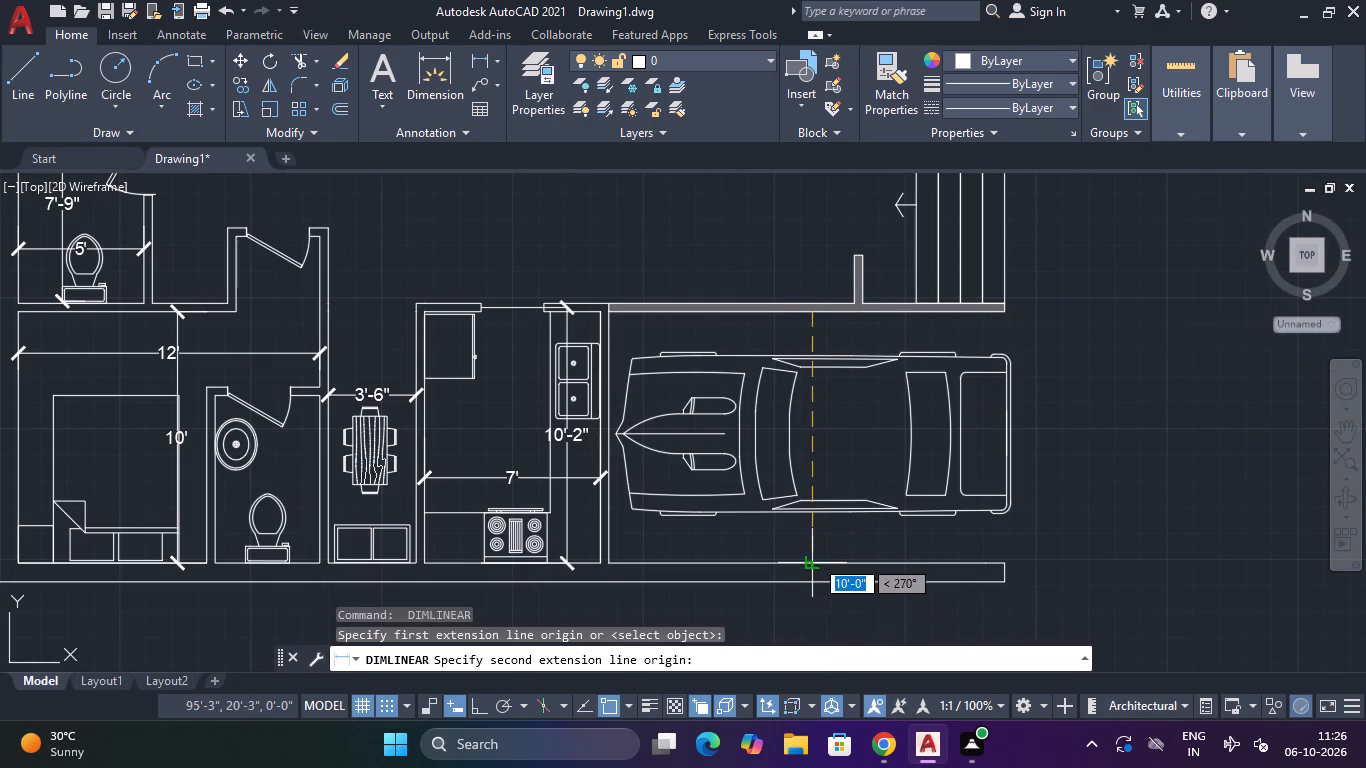
pyautogui.click(814, 558)
pyautogui.click(839, 540)
# Add a horizontal linear dimension along the full length of the car parking bay, placed over the car.
pyautogui.press('space')
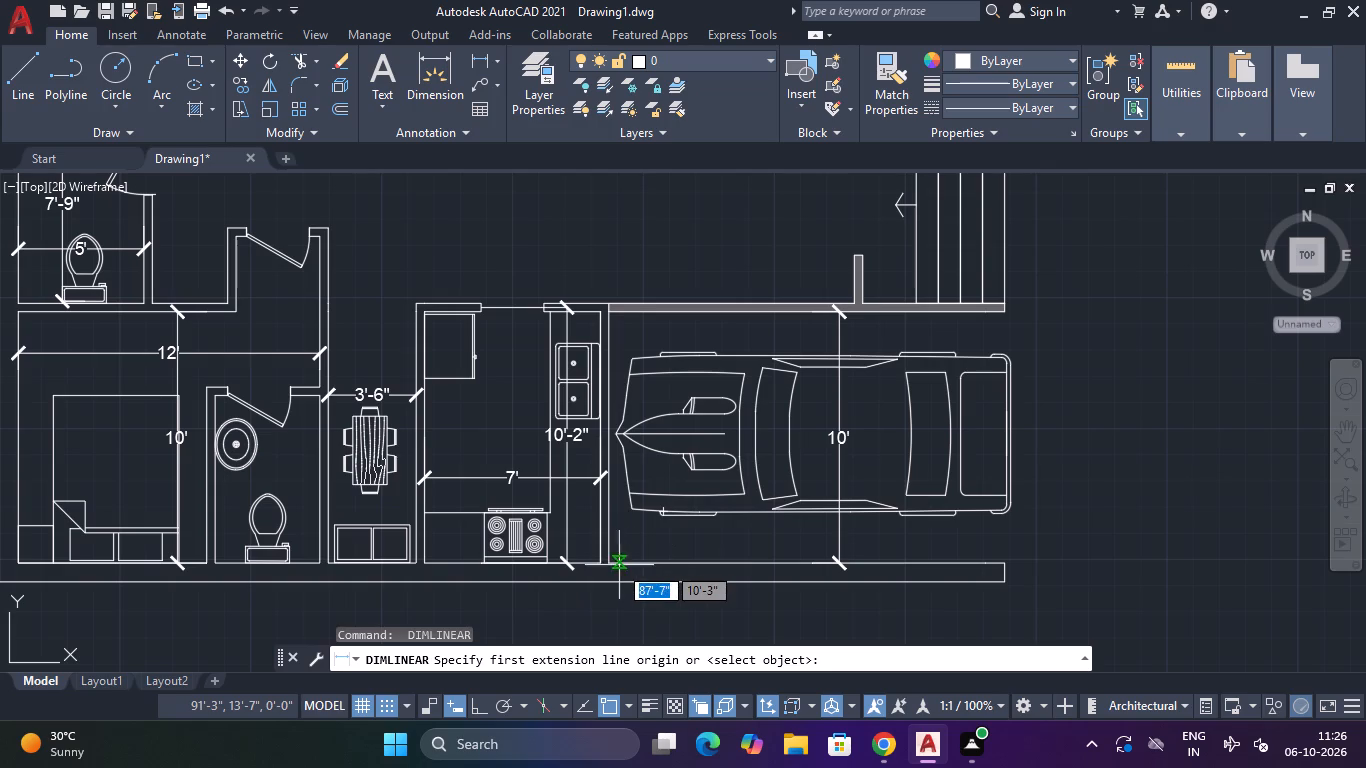
pyautogui.moveTo(615, 566); pyautogui.dragTo(680, 570)
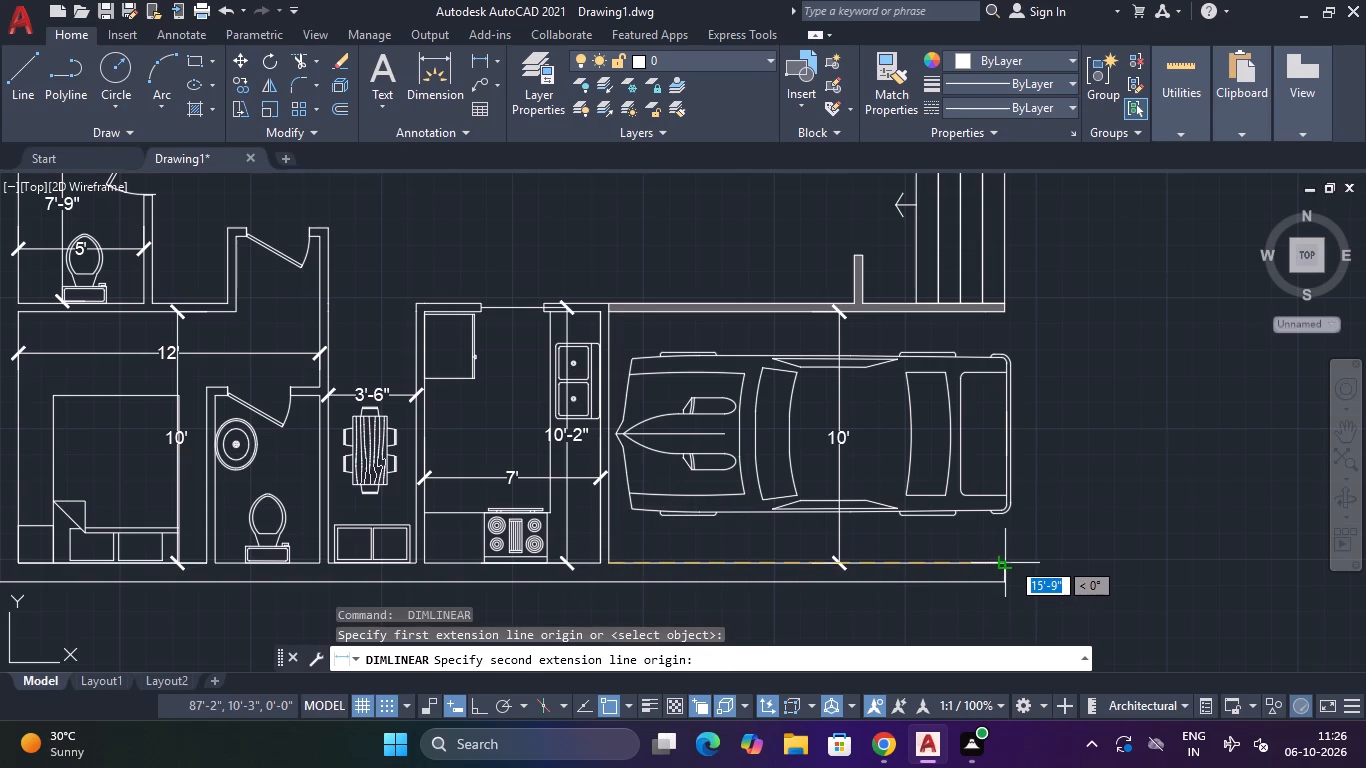
pyautogui.click(1010, 560)
pyautogui.click(1001, 468)
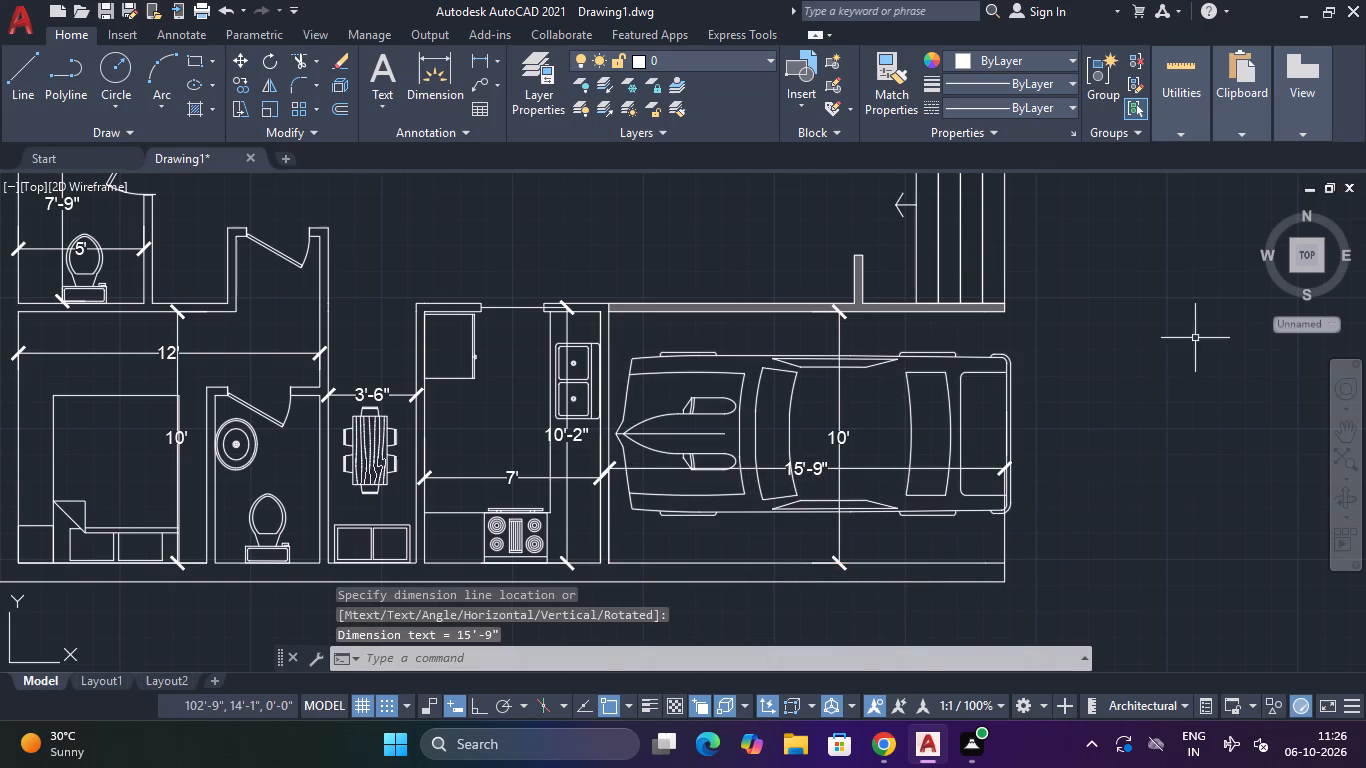
# Open a multiline text box over the bed in the north-west bedroom.
pyautogui.scroll(-2, 1173, 359)
pyautogui.moveTo(877, 255); pyautogui.dragTo(894, 481, button='middle')
pyautogui.scroll(1, 774, 456)
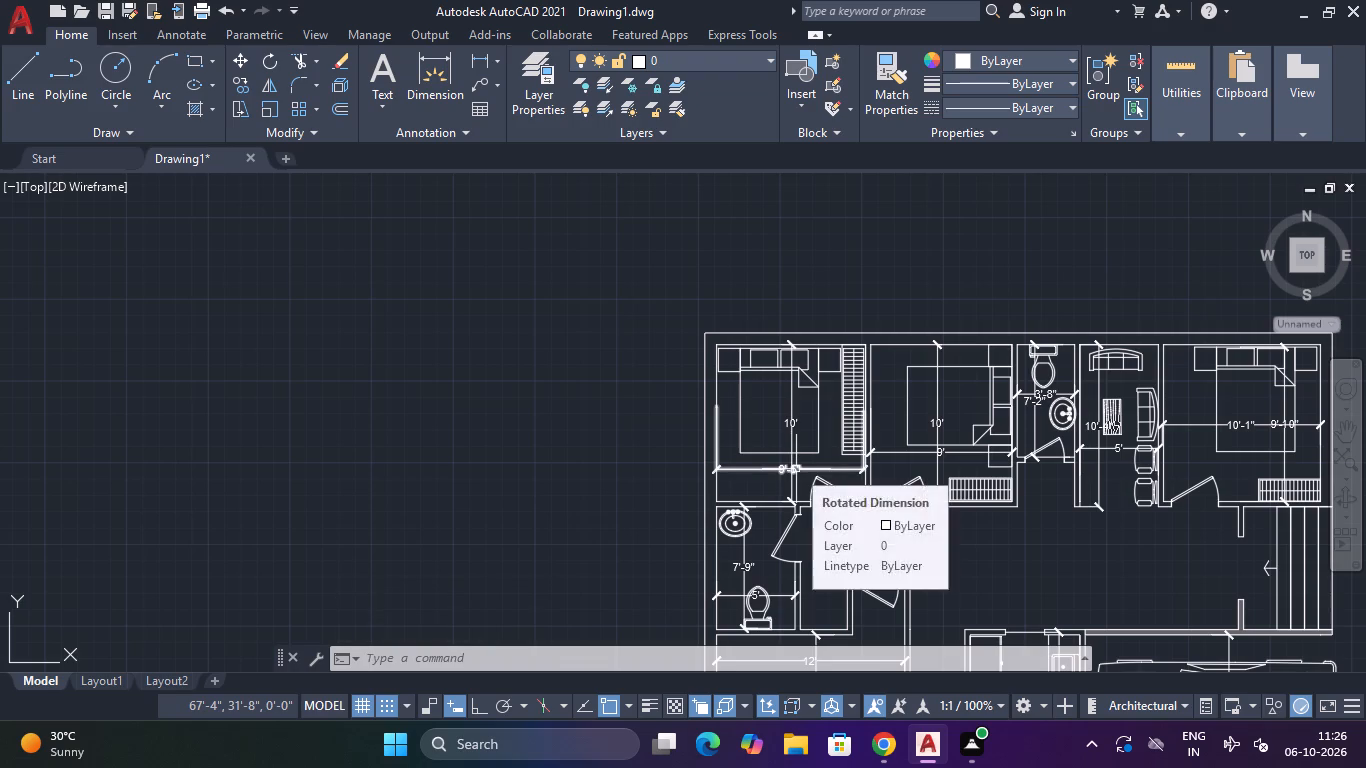
pyautogui.click(368, 74)
pyautogui.scroll(3, 780, 432)
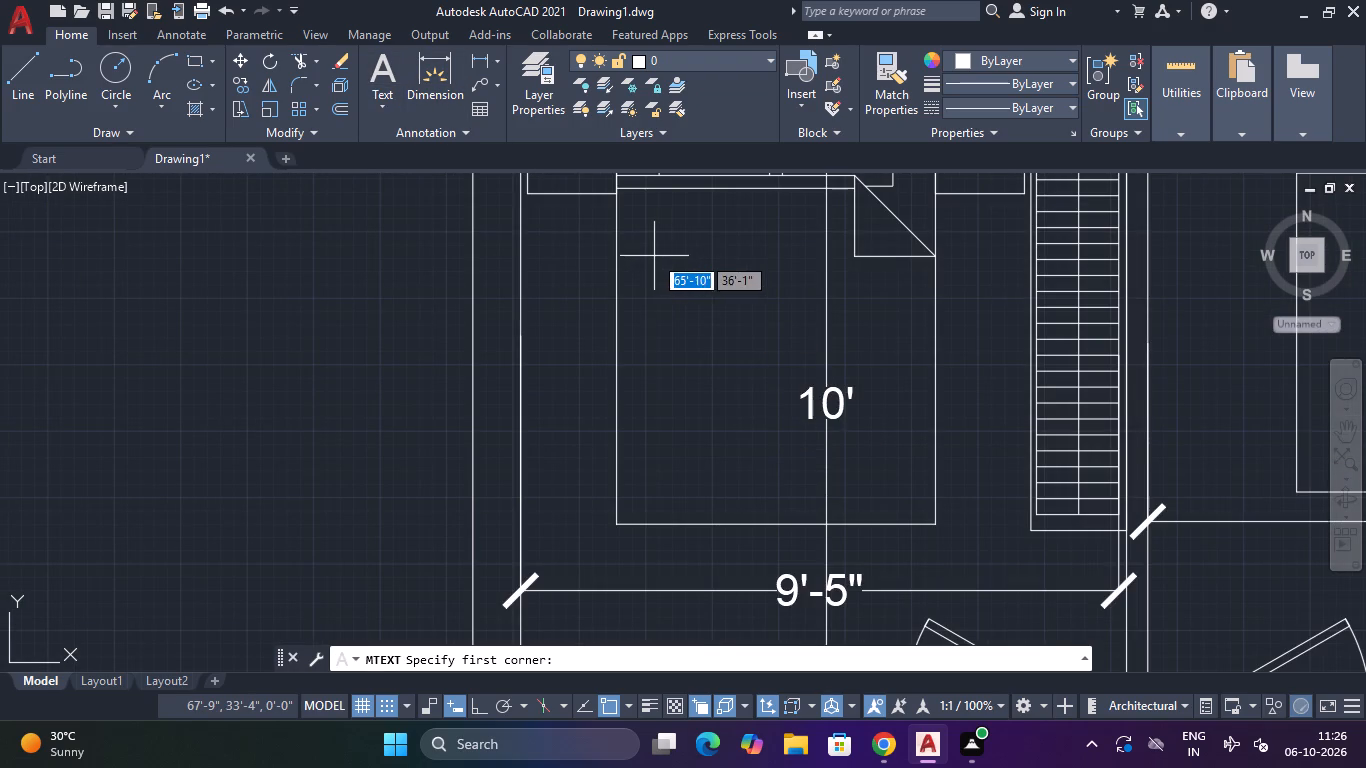
pyautogui.click(632, 266)
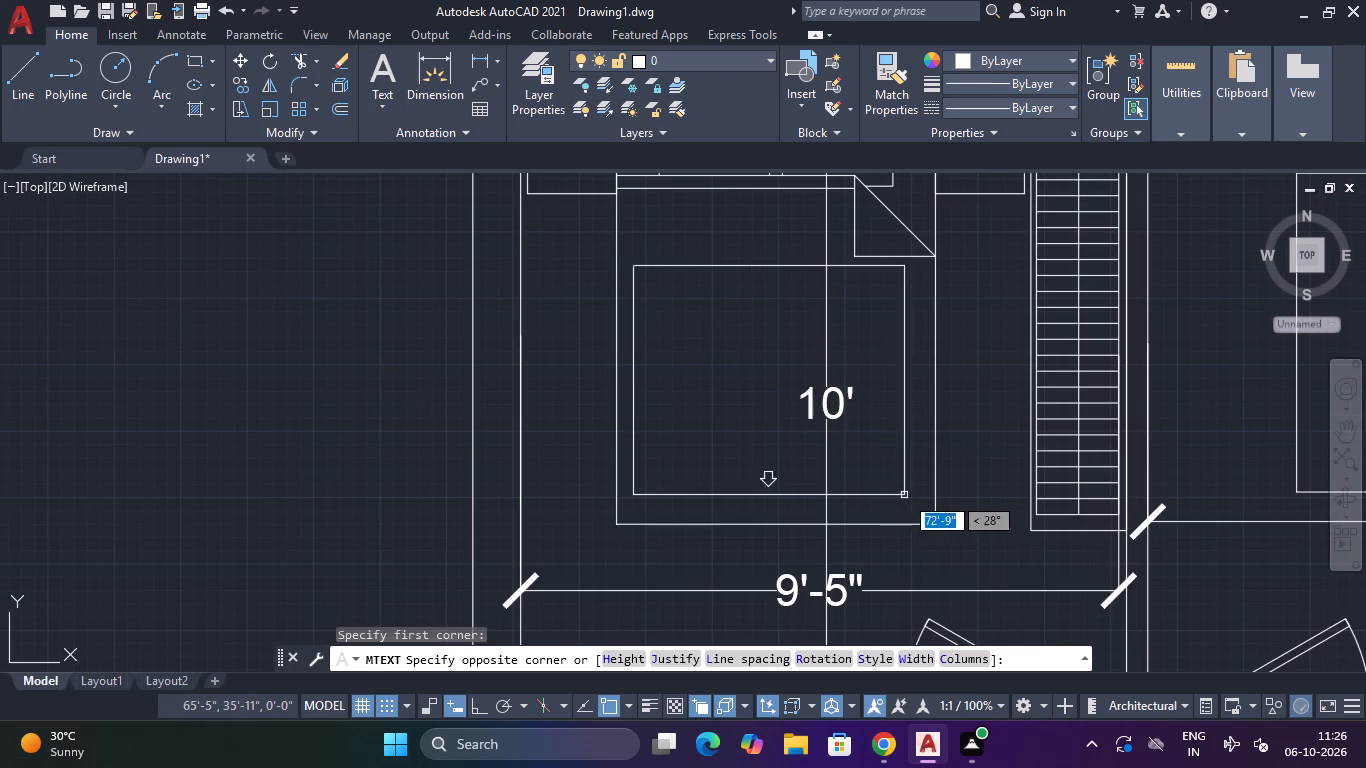
pyautogui.click(929, 493)
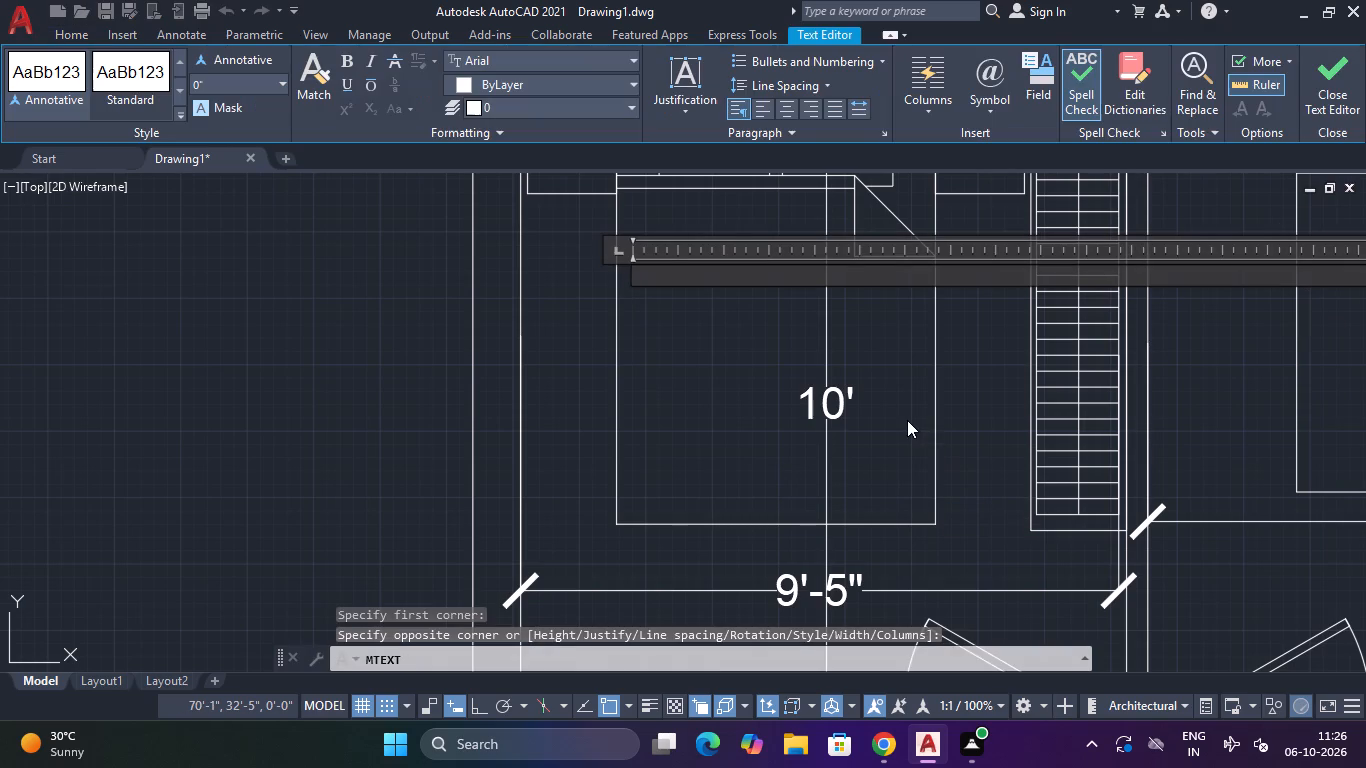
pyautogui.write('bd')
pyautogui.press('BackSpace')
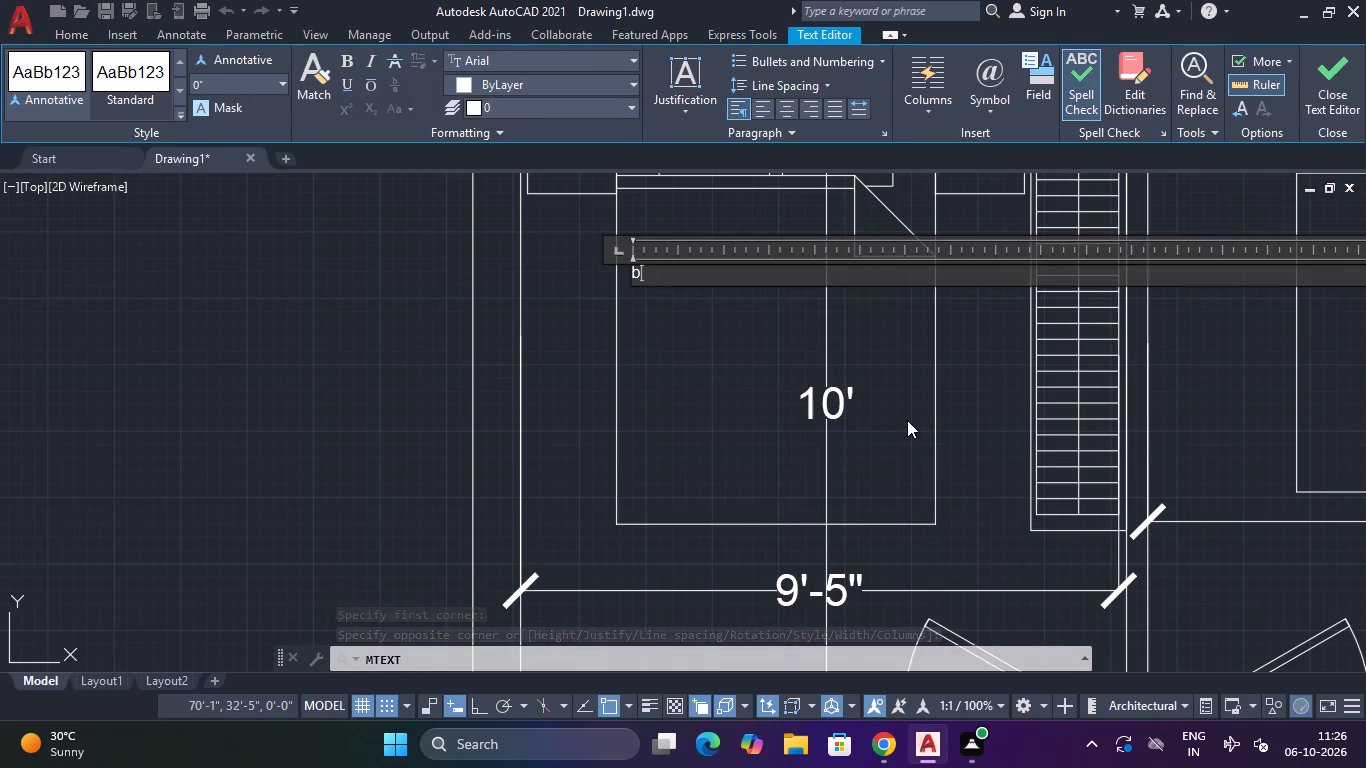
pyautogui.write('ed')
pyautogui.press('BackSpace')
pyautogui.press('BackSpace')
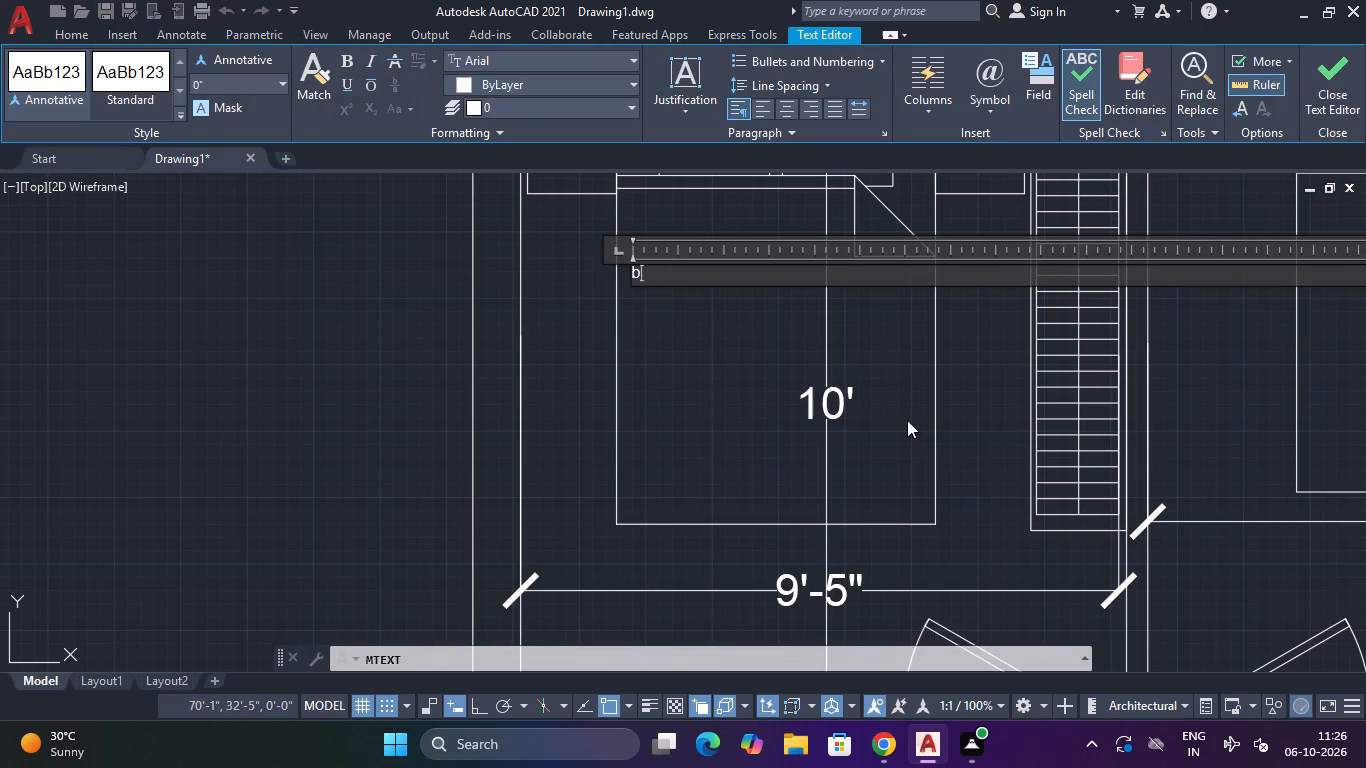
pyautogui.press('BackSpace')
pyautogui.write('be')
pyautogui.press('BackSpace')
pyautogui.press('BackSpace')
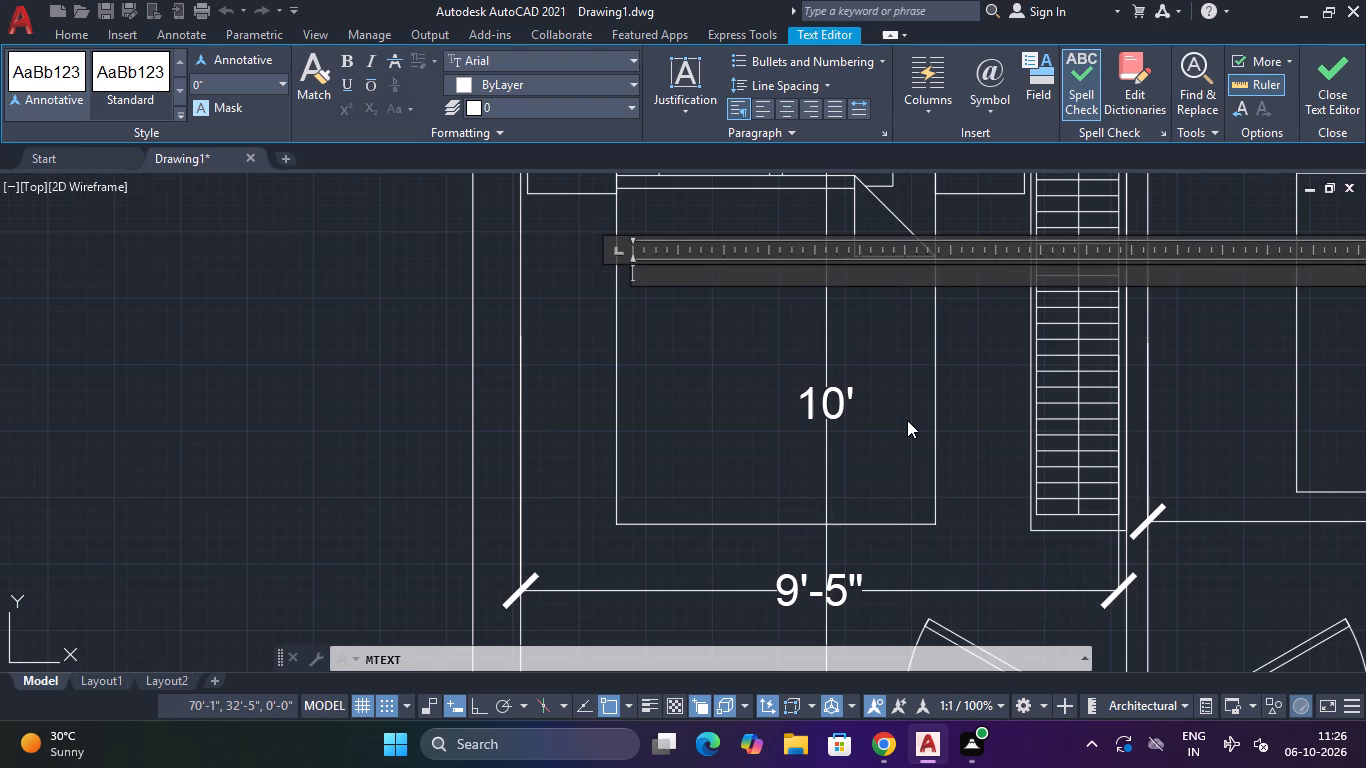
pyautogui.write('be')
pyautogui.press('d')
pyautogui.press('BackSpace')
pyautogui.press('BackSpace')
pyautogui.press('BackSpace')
# Label the north-west bedroom "BEDROOM" with the size 9'5" X 10' on a second line, and finish the text.
pyautogui.write('BED')
pyautogui.write('ROOM')
pyautogui.press('space')
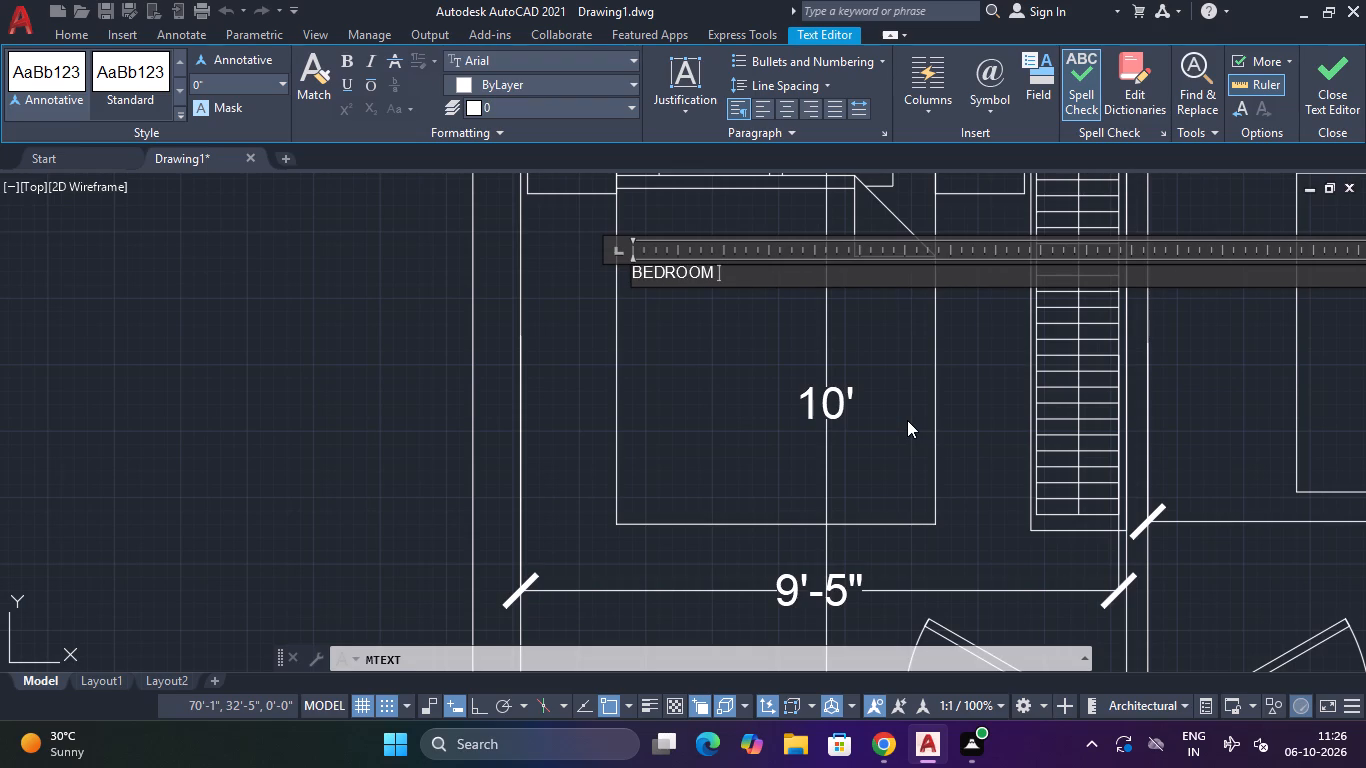
pyautogui.press('Return')
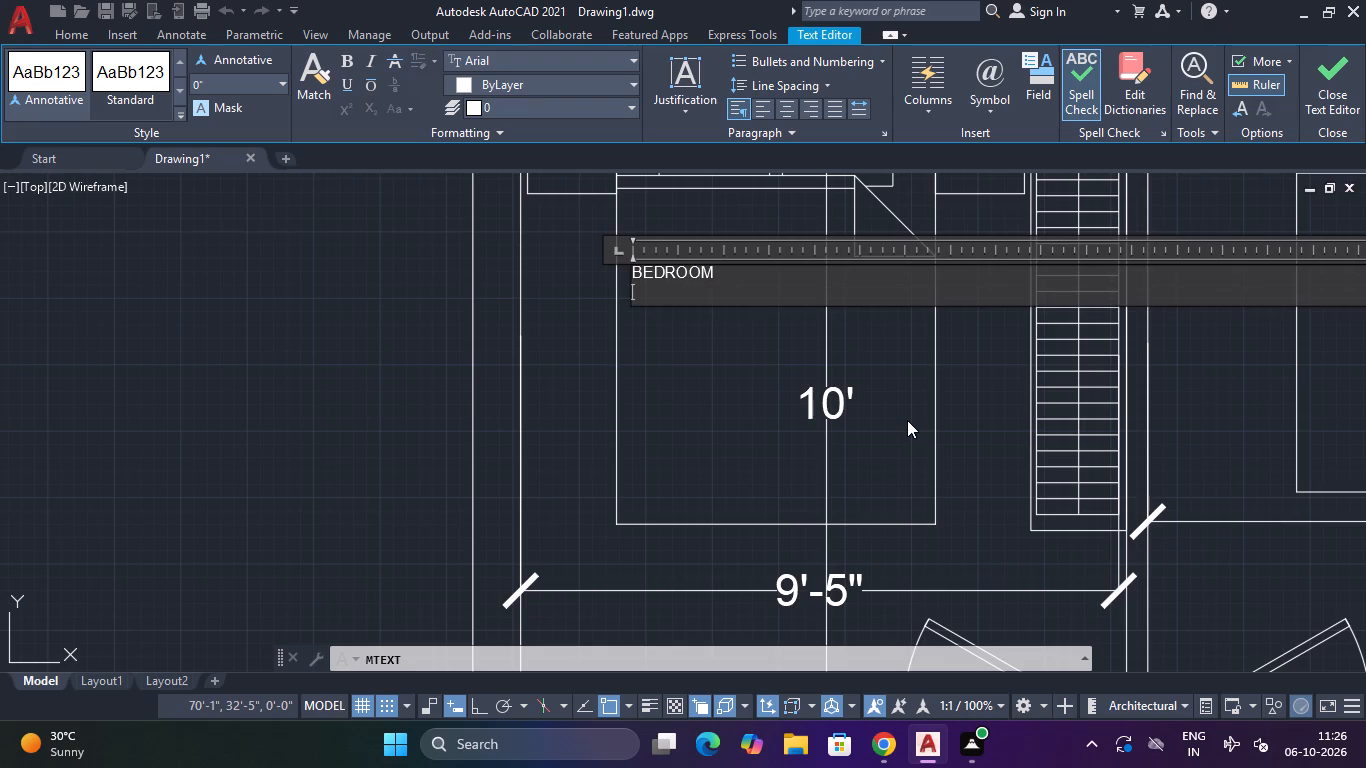
pyautogui.press('9')
pyautogui.press("'")
pyautogui.write('5"')
pyautogui.press('space')
pyautogui.write('X')
pyautogui.press('space')
pyautogui.write("10'")
pyautogui.click(1325, 70)
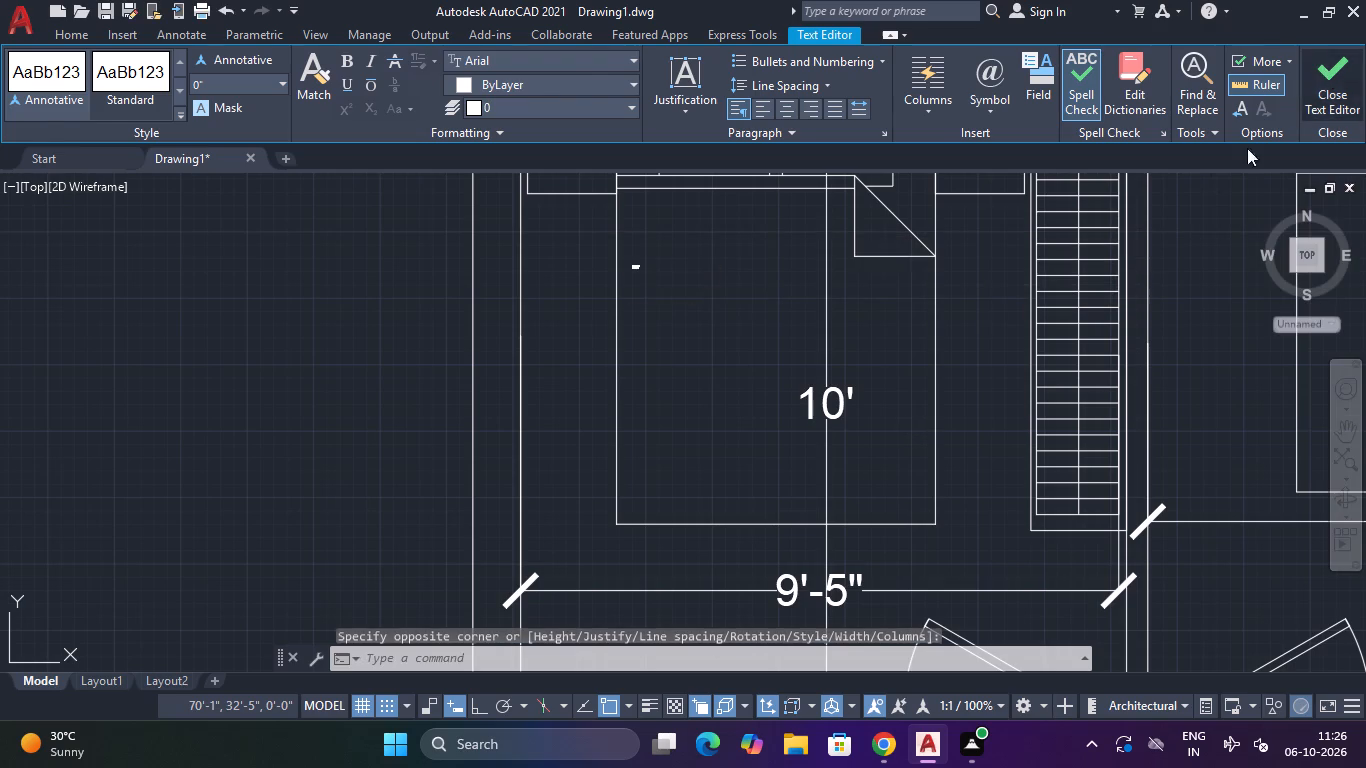
# Add multiline text over the bed in the second north bedroom reading "BED ROOM" with 10' X 9' on a second line.
pyautogui.moveTo(784, 344); pyautogui.dragTo(743, 224, button='middle')
pyautogui.scroll(-2, 923, 410)
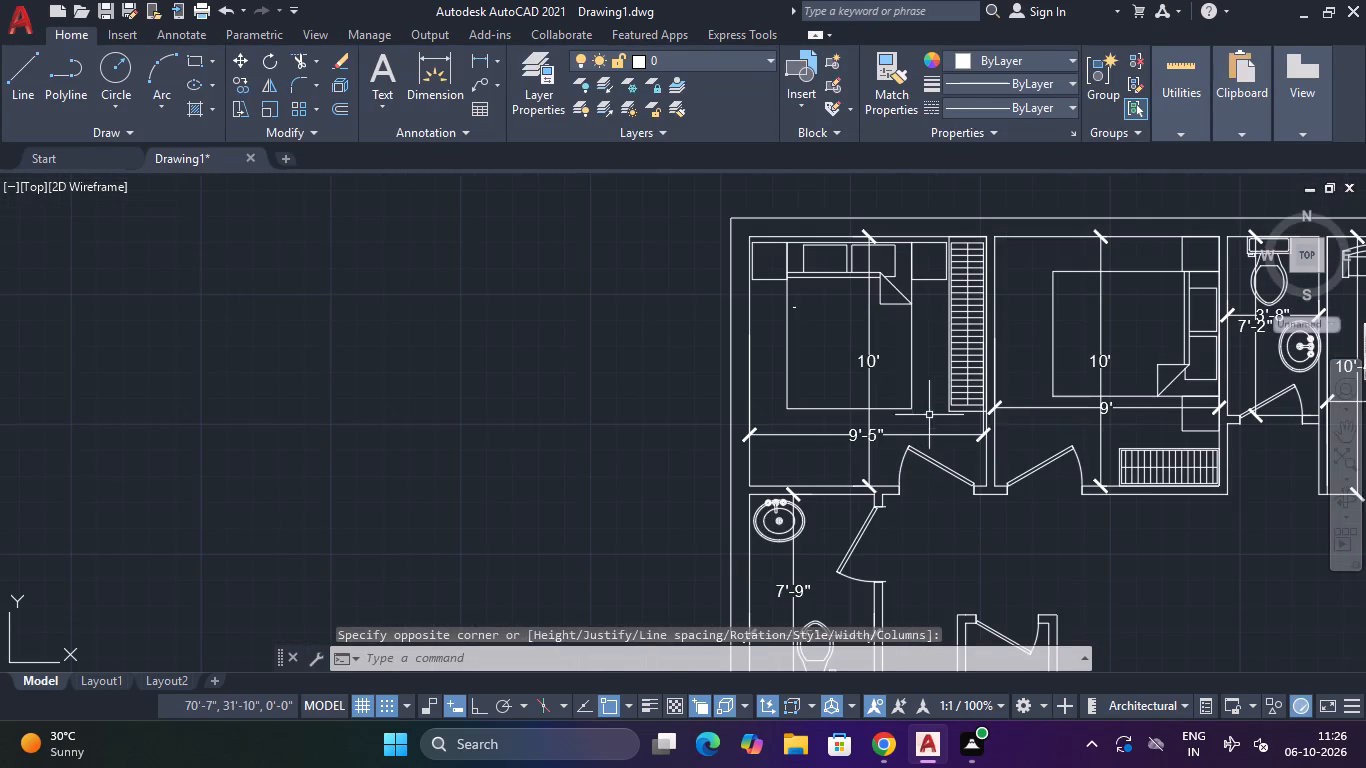
pyautogui.moveTo(1047, 330); pyautogui.dragTo(940, 347, button='middle')
pyautogui.scroll(1, 996, 354)
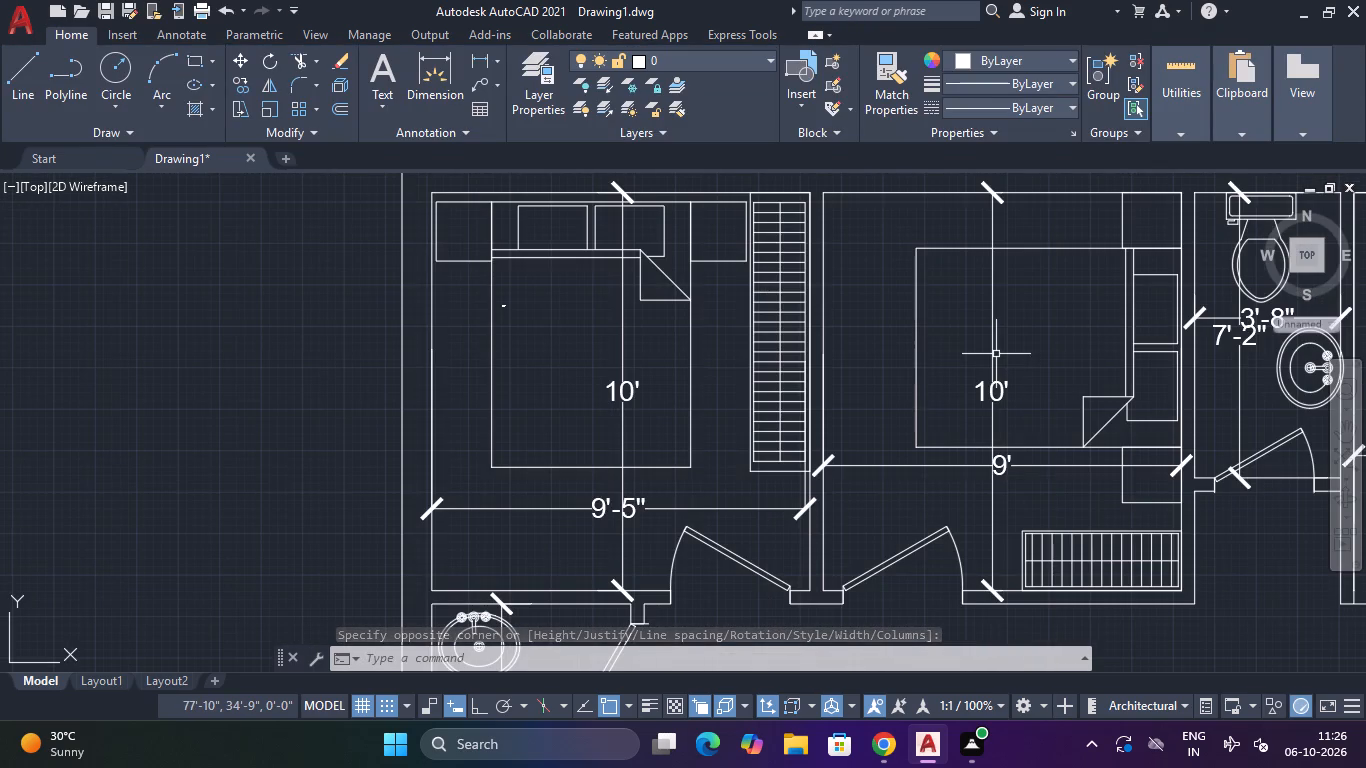
pyautogui.click(380, 57)
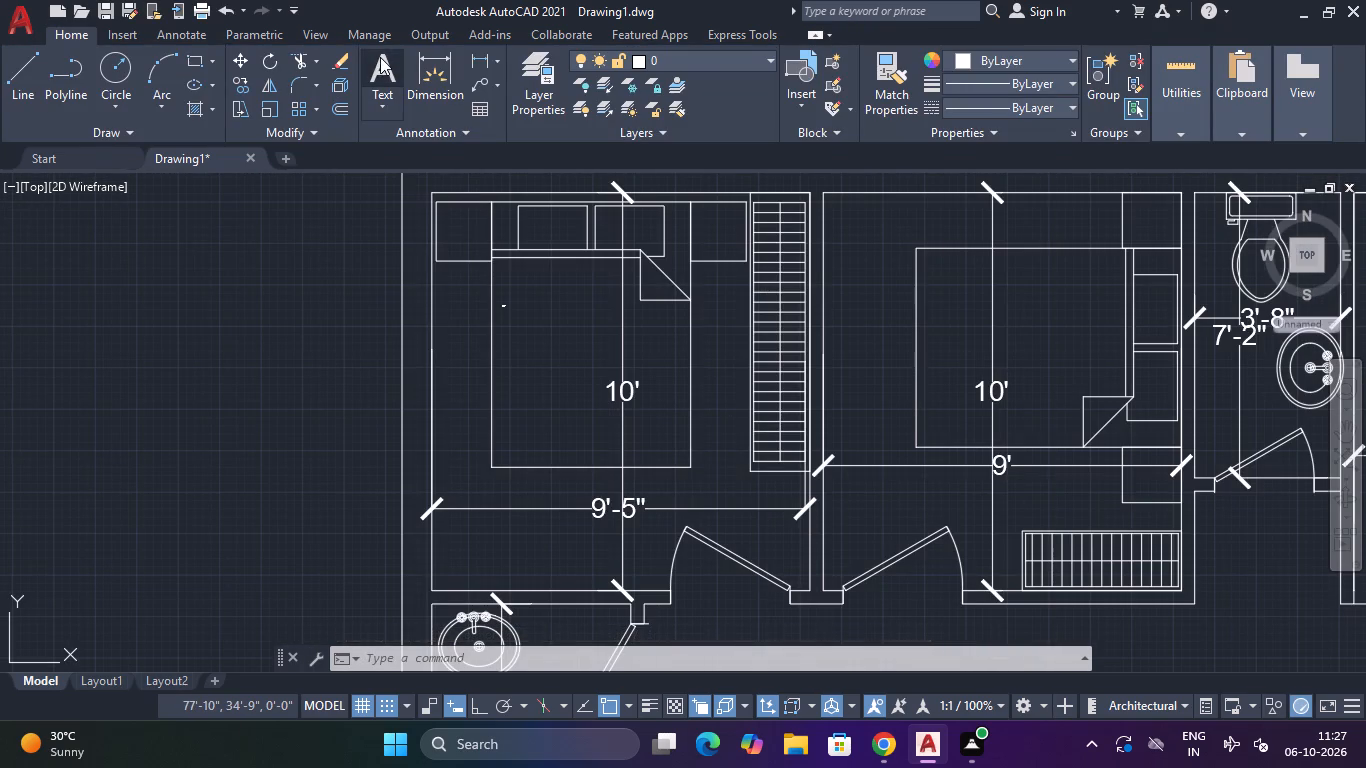
pyautogui.click(941, 306)
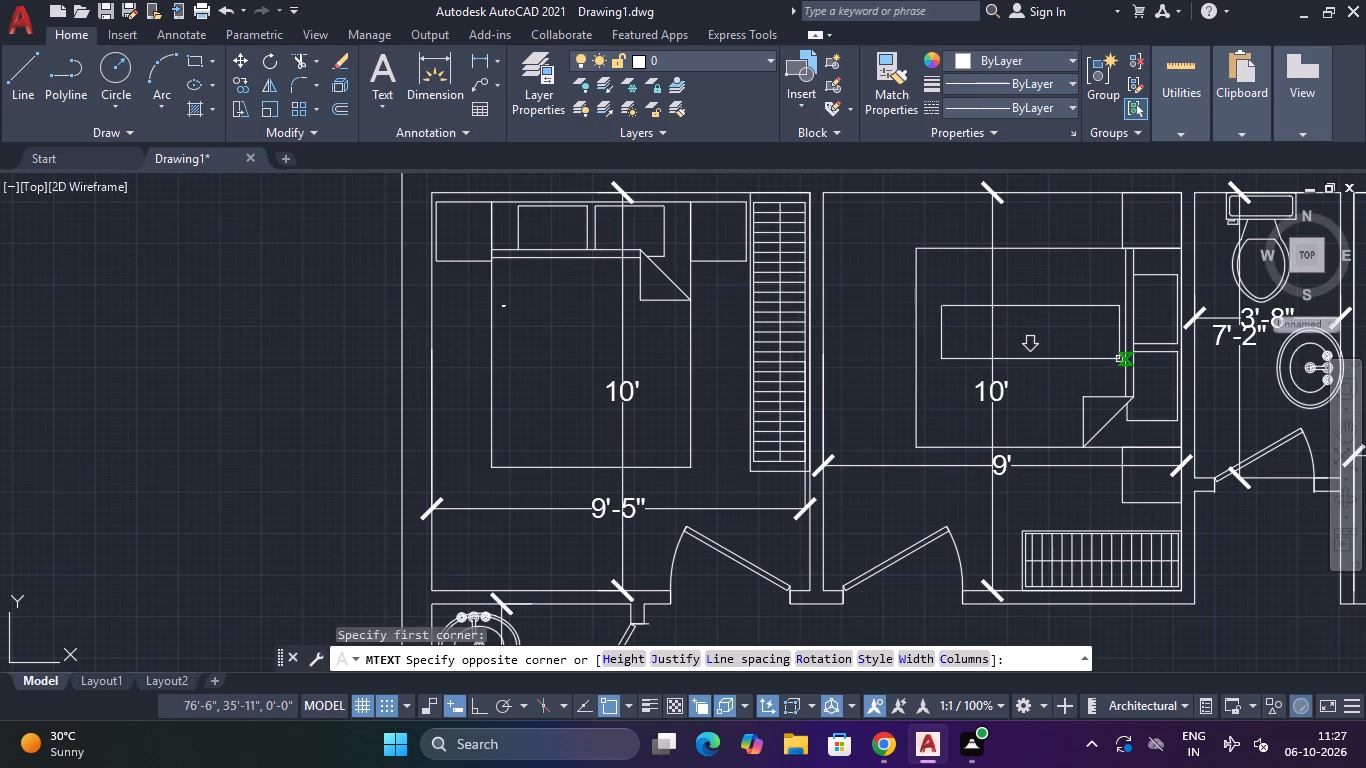
pyautogui.click(1119, 359)
pyautogui.write('BED ROOM')
pyautogui.press('space')
pyautogui.press('Return')
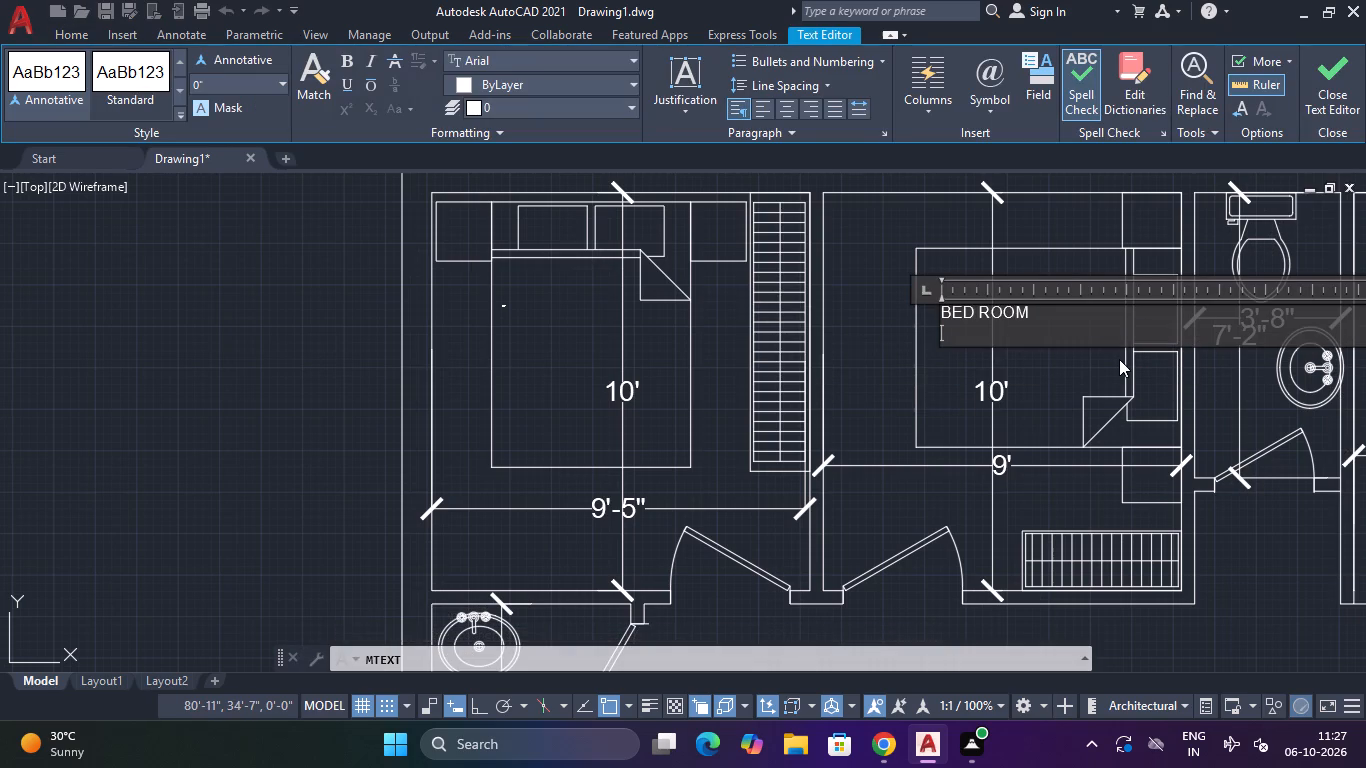
pyautogui.write('10')
pyautogui.write("' X")
pyautogui.press('space')
pyautogui.press('9')
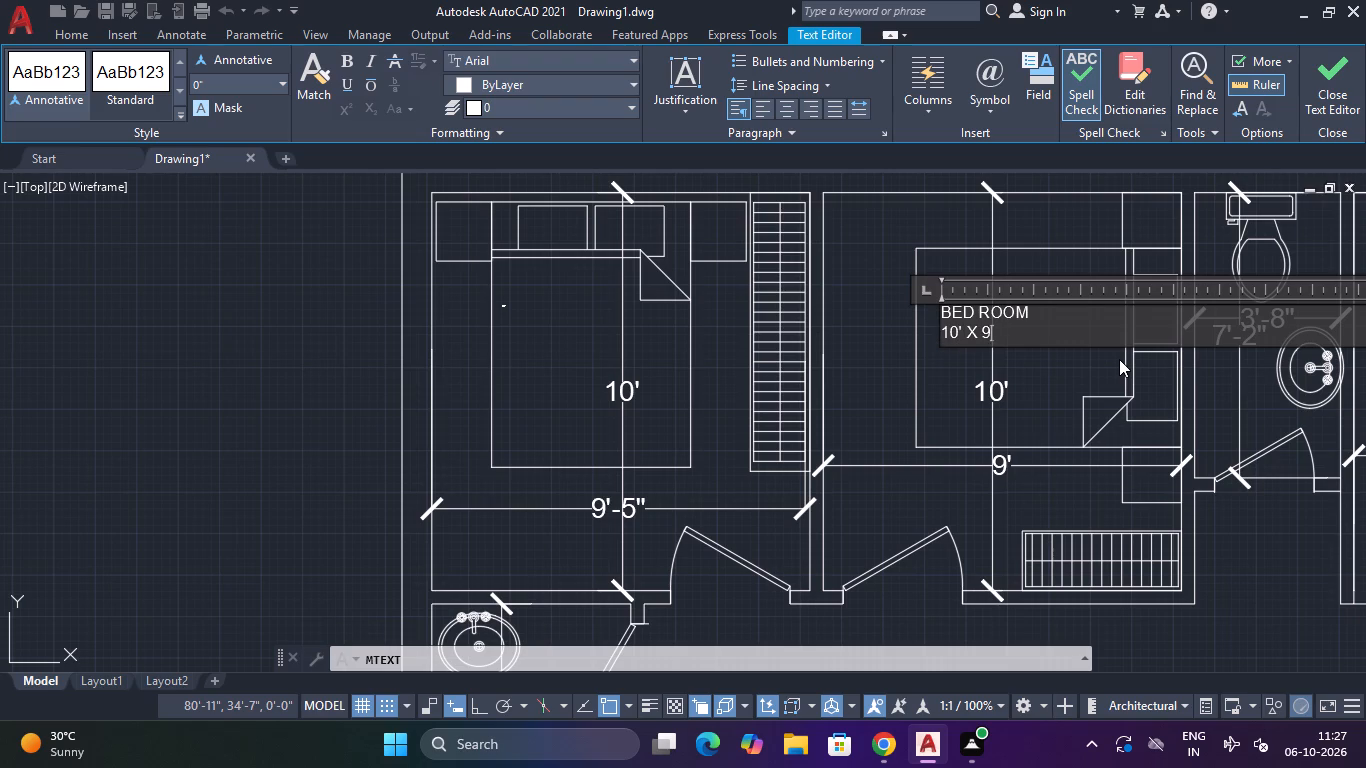
pyautogui.press("'")
pyautogui.click(1316, 103)
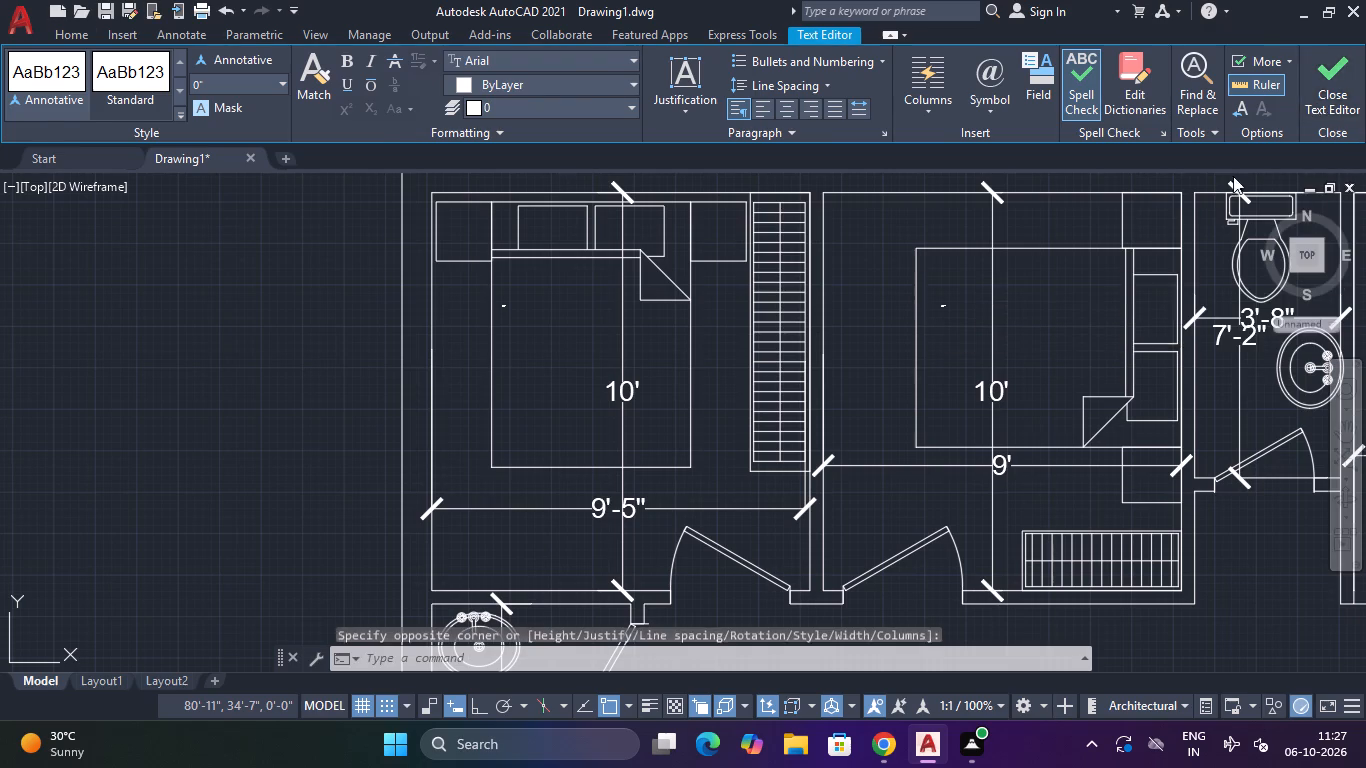
# Start multiline text in the north toilet, below the WC and beside the washbasin, with "TOILET" as the first line.
pyautogui.moveTo(1085, 340); pyautogui.dragTo(628, 366, button='middle')
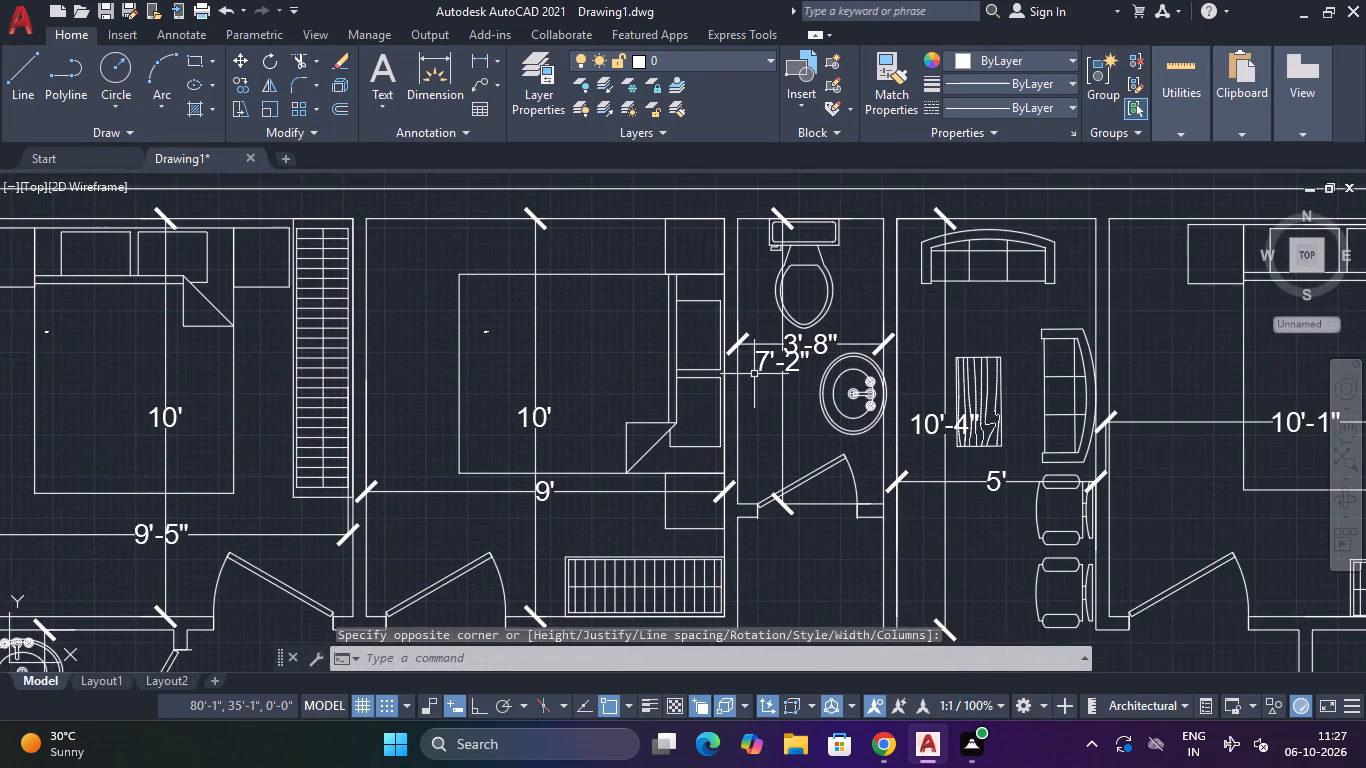
pyautogui.scroll(2, 758, 374)
pyautogui.scroll(-2, 766, 406)
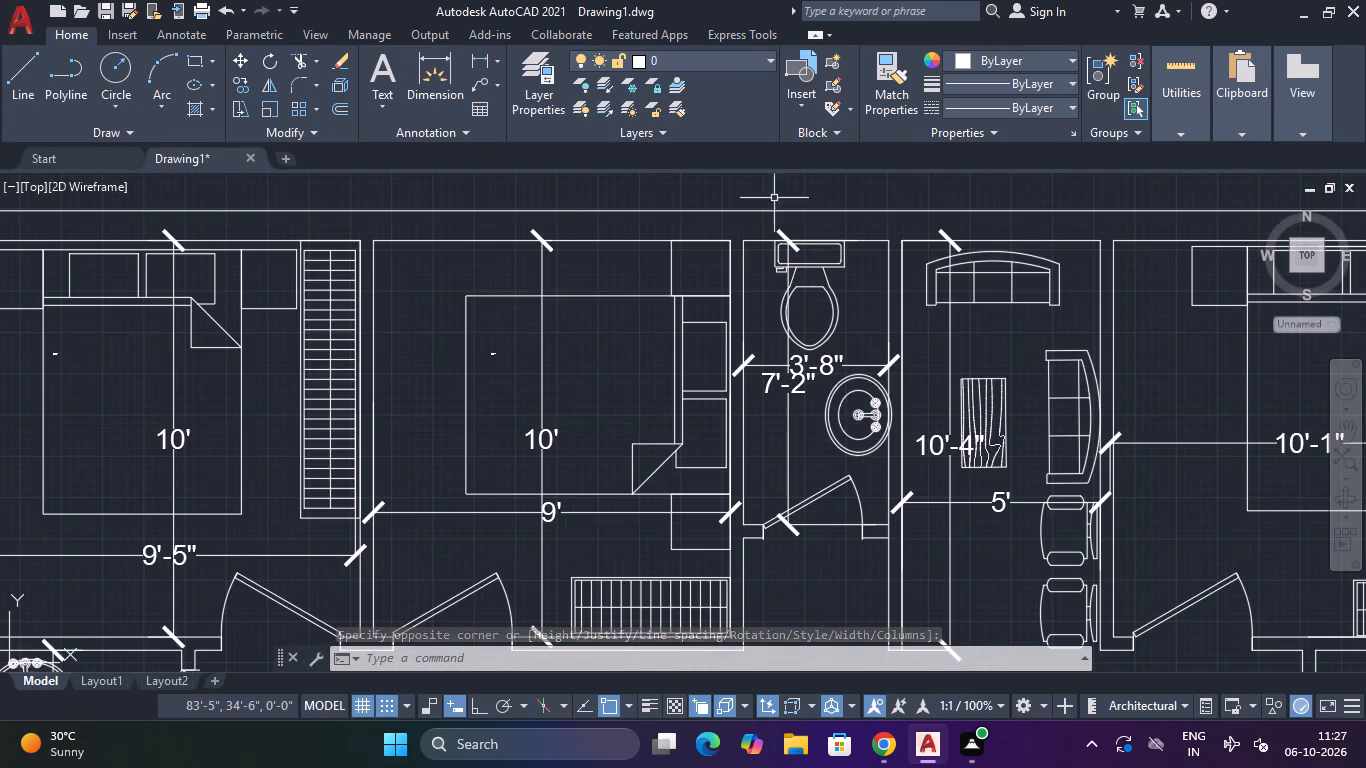
pyautogui.click(379, 78)
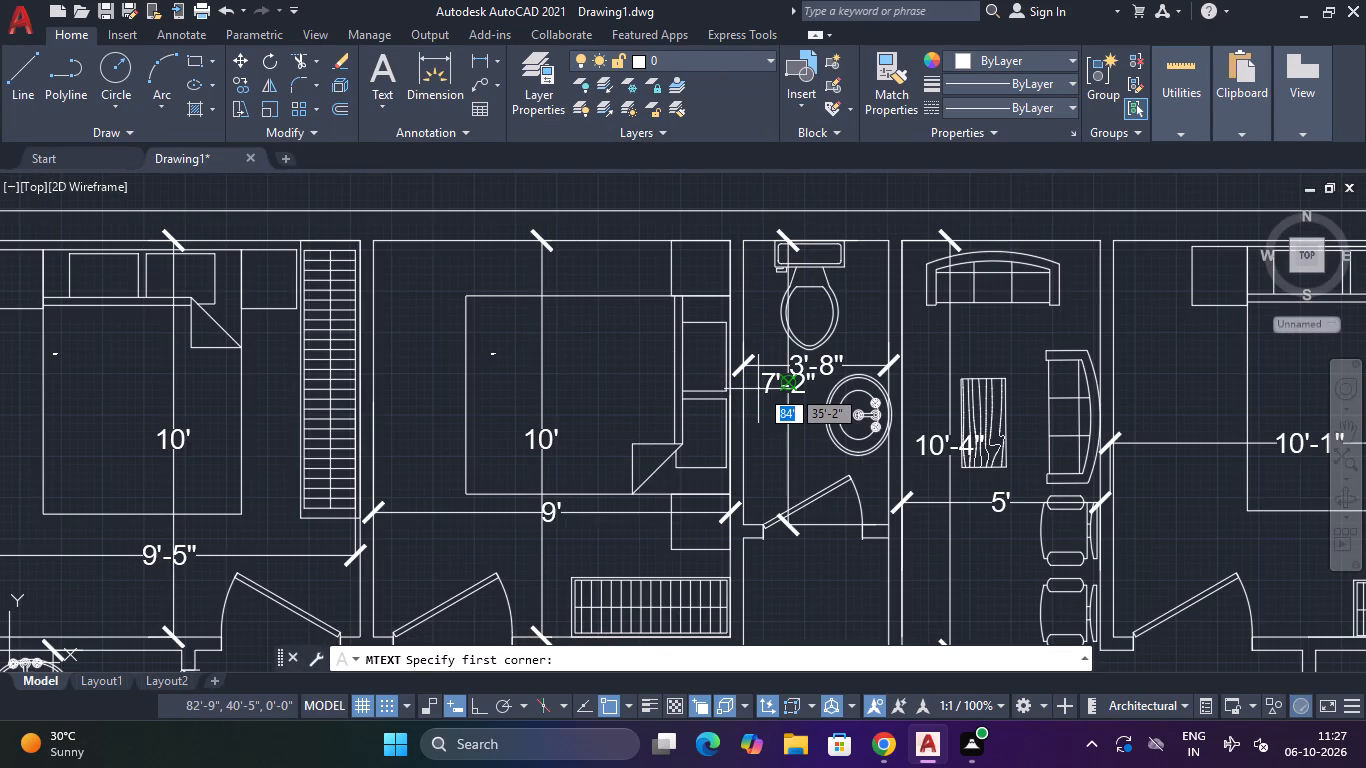
pyautogui.click(754, 412)
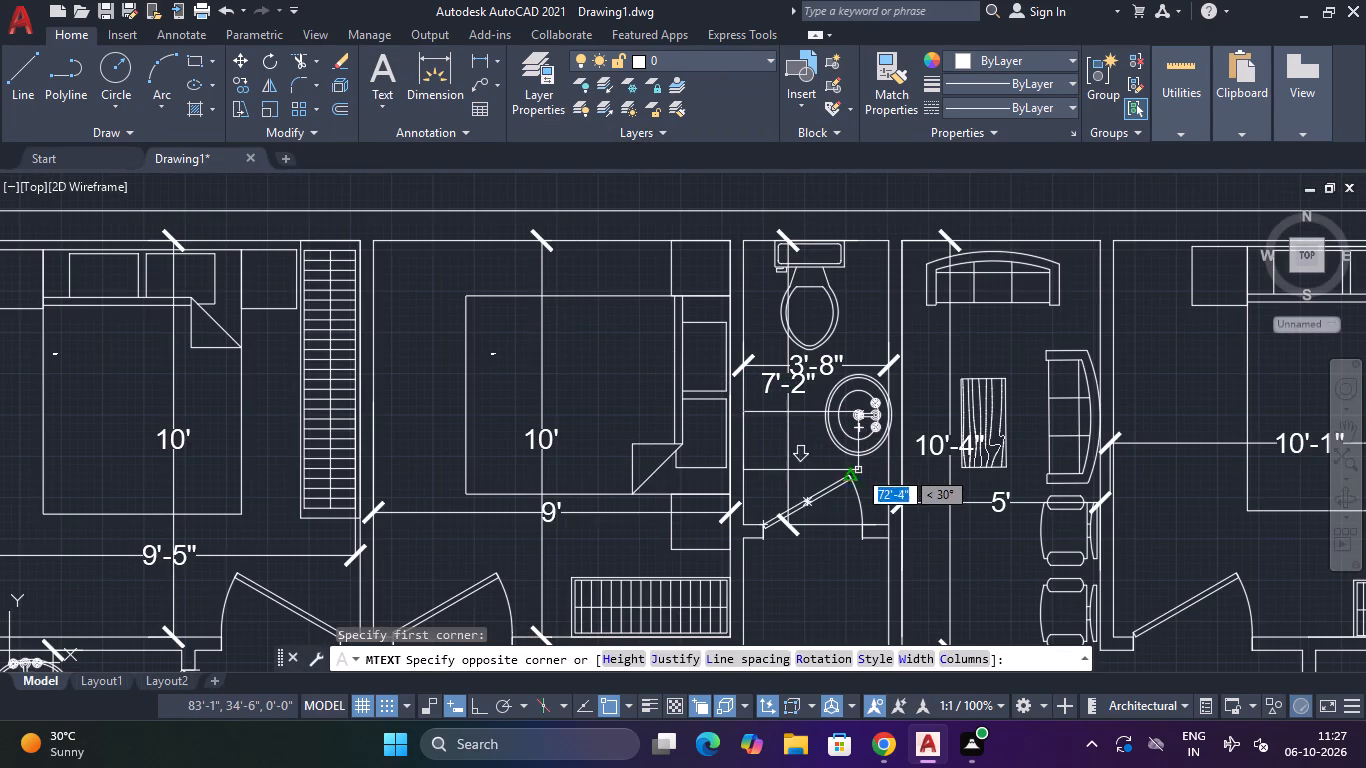
pyautogui.click(882, 463)
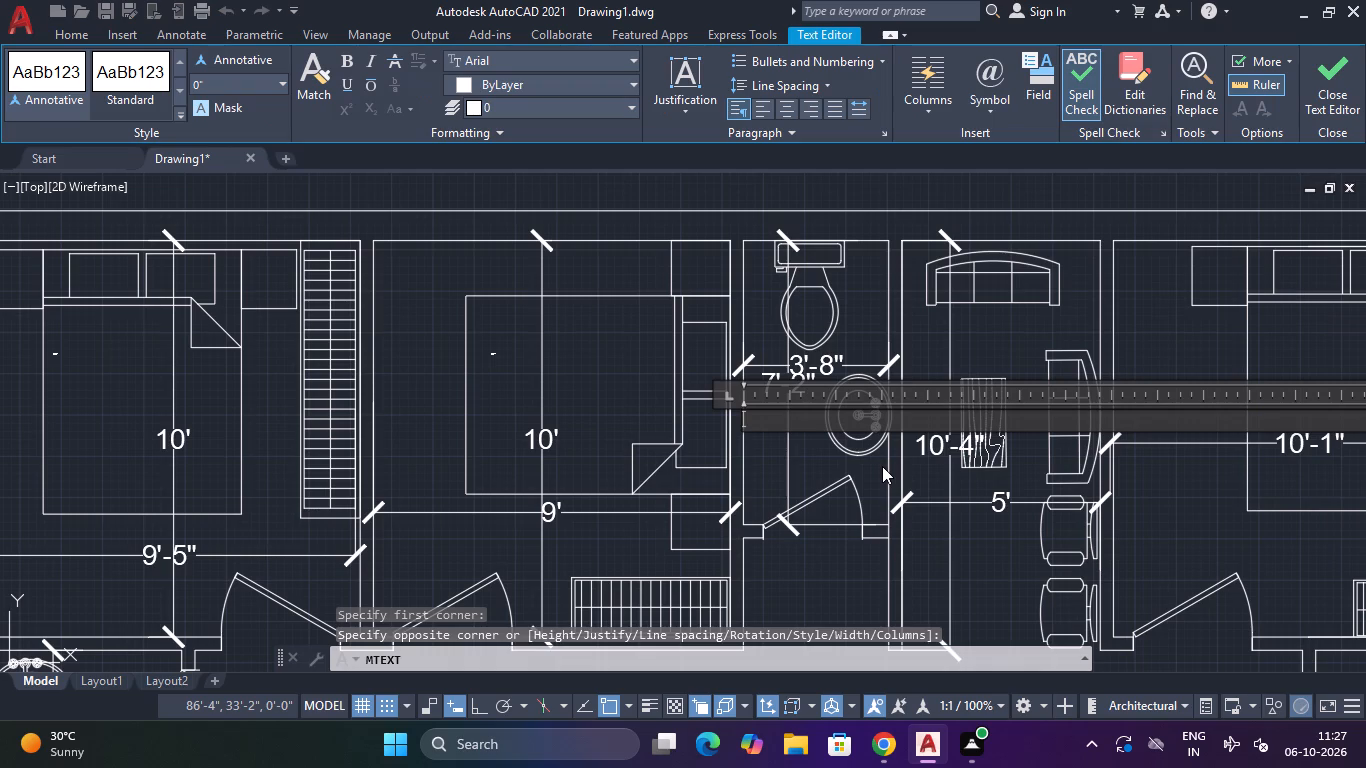
pyautogui.write('TOILET')
pyautogui.press('Return')
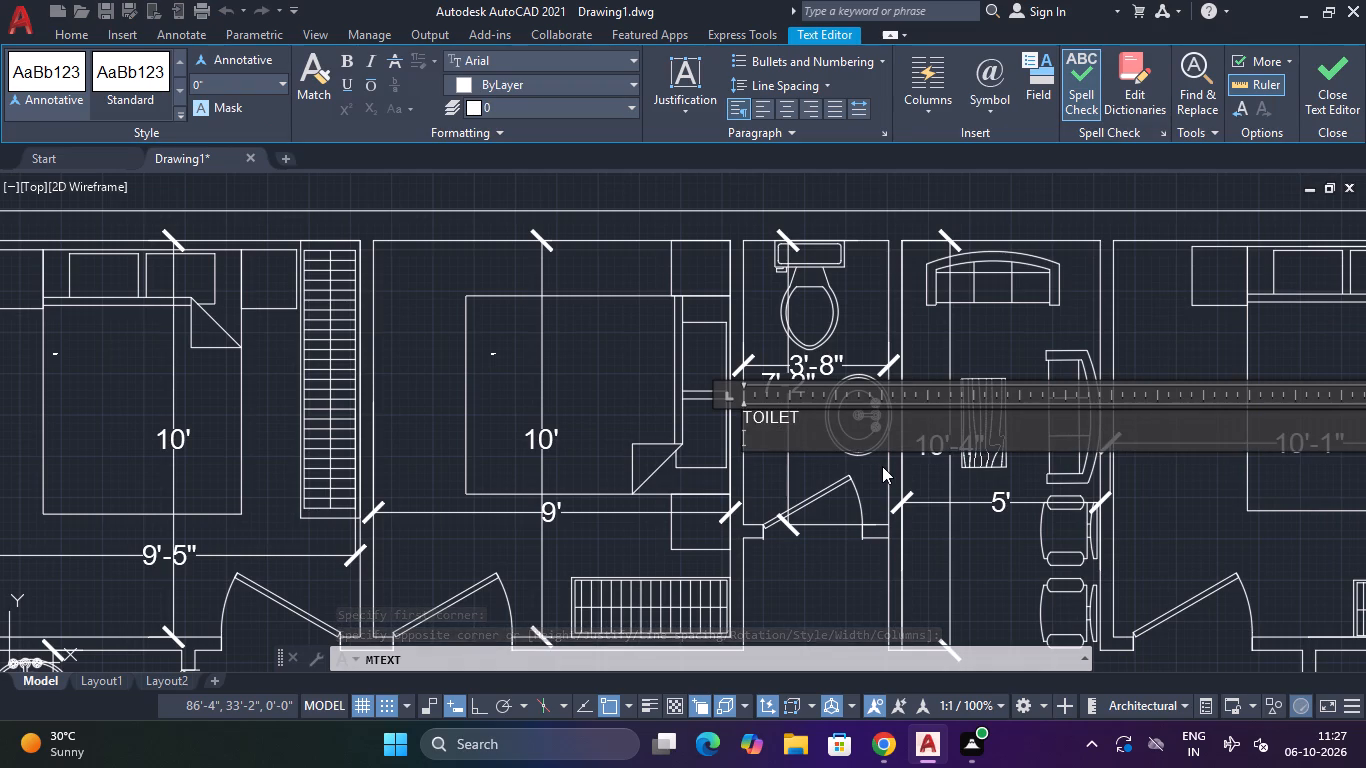
# Enter the toilet's size as 4' X 7'2" on the second line and finish the text.
pyautogui.press('3')
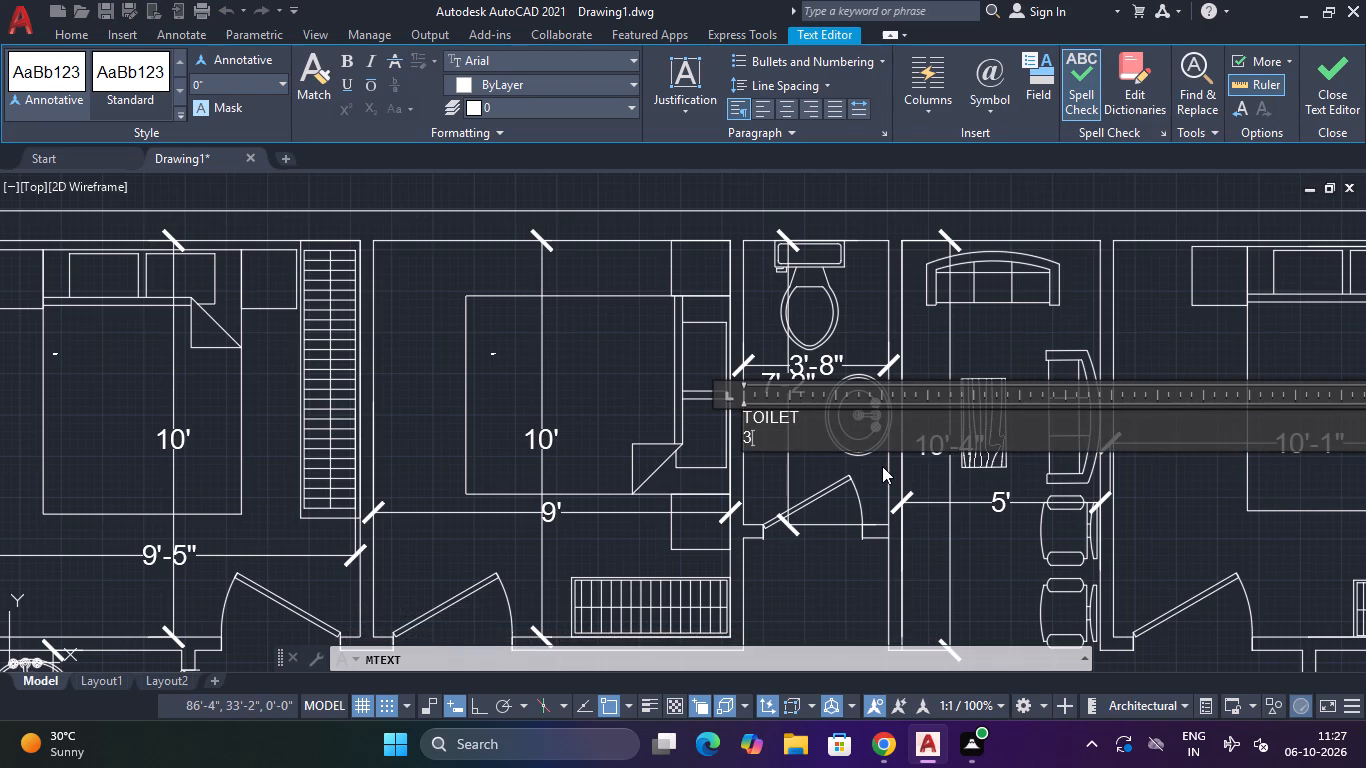
pyautogui.press('BackSpace')
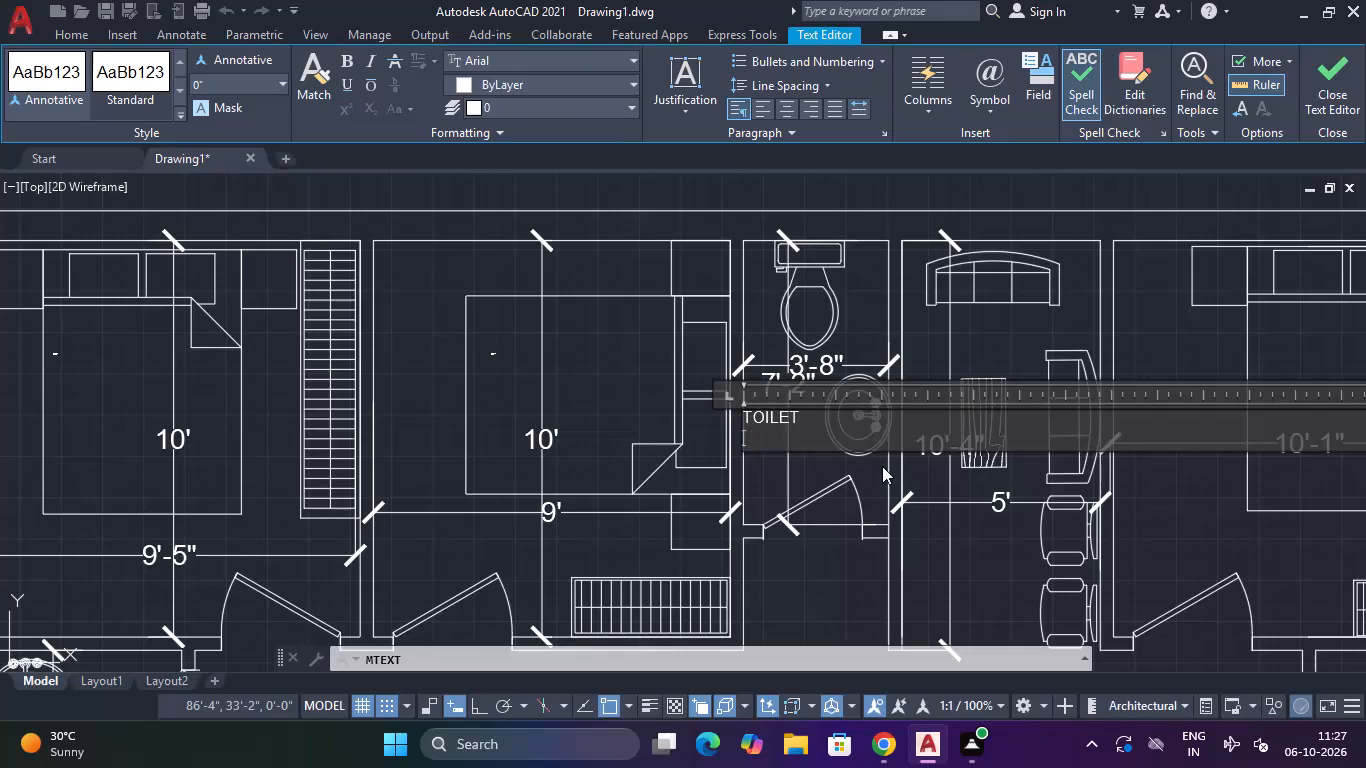
pyautogui.press('4')
pyautogui.press("'")
pyautogui.press('space')
pyautogui.write('X')
pyautogui.press('space')
pyautogui.press('7')
pyautogui.press("'")
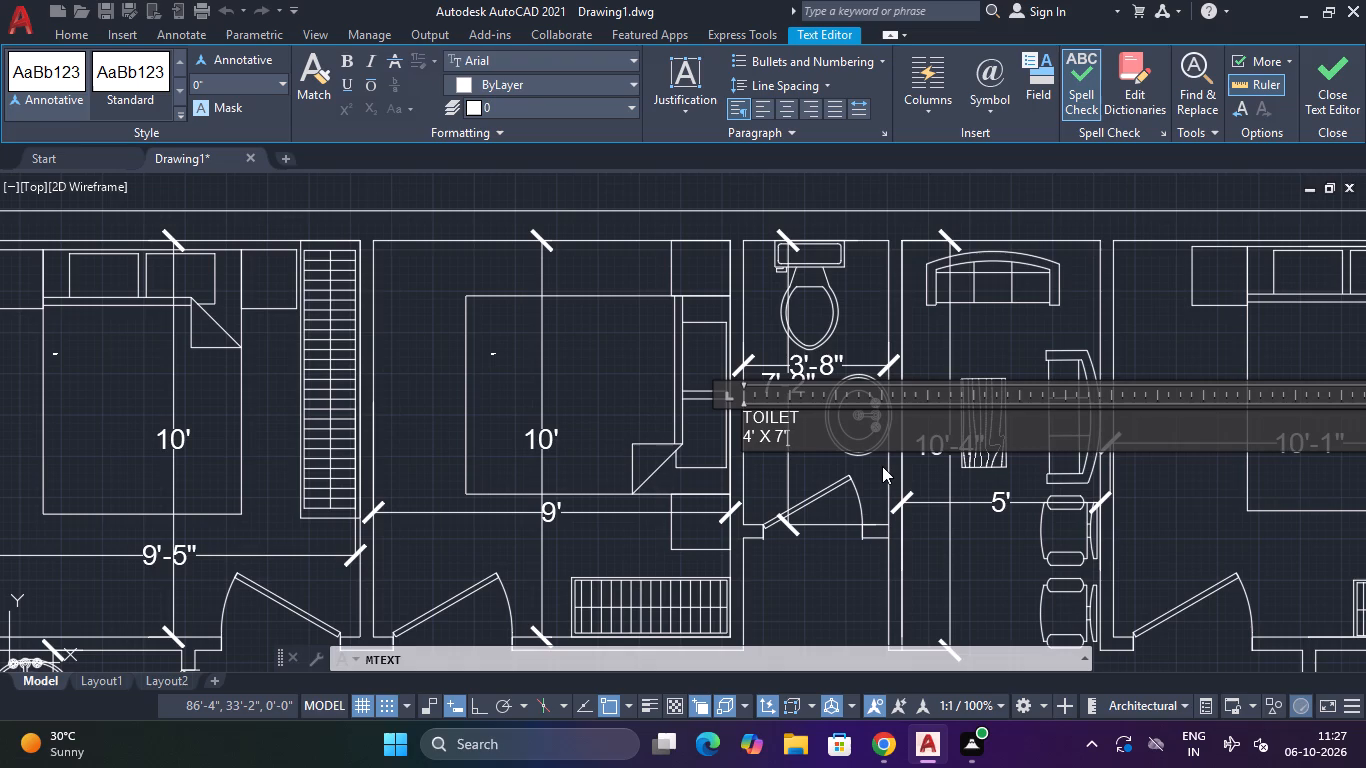
pyautogui.write('2";')
pyautogui.press('Return')
pyautogui.press('\\')
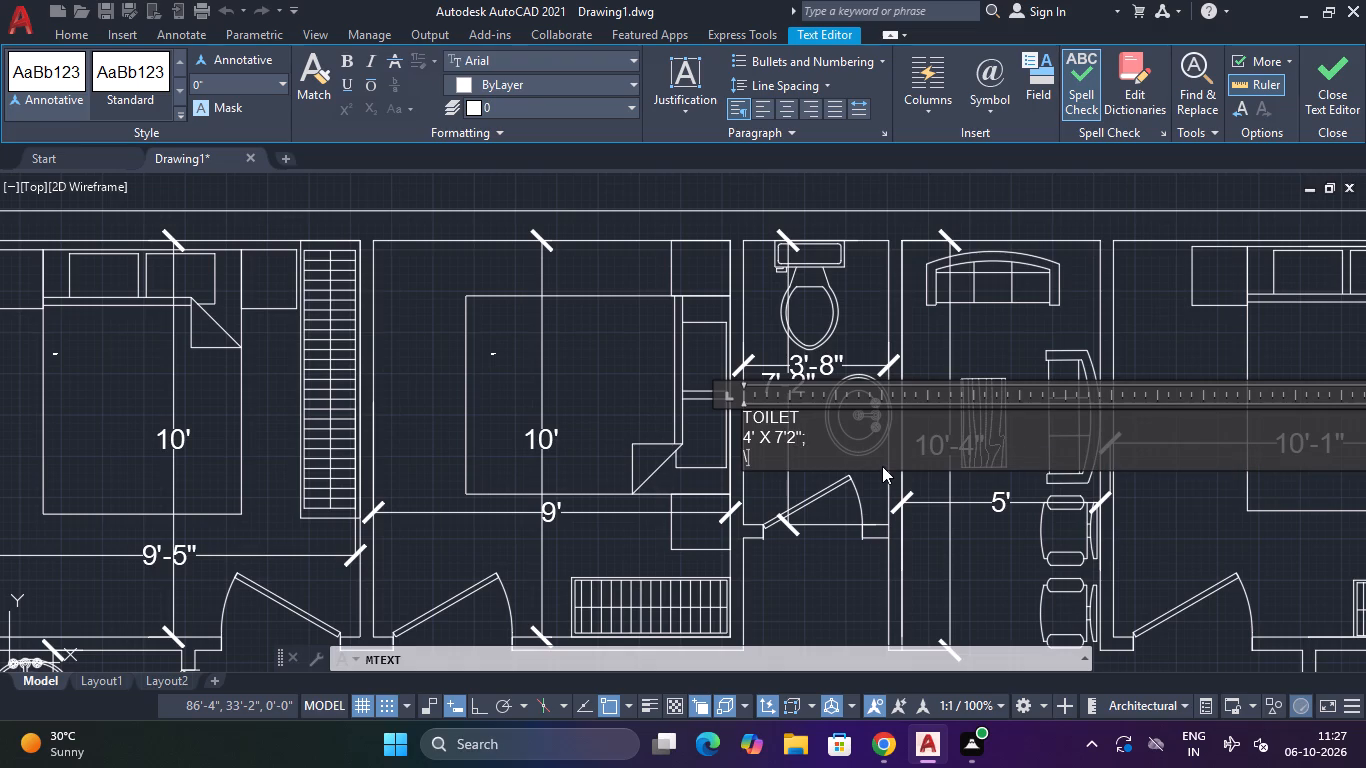
pyautogui.press('Print')
pyautogui.press('BackSpace')
pyautogui.press('BackSpace')
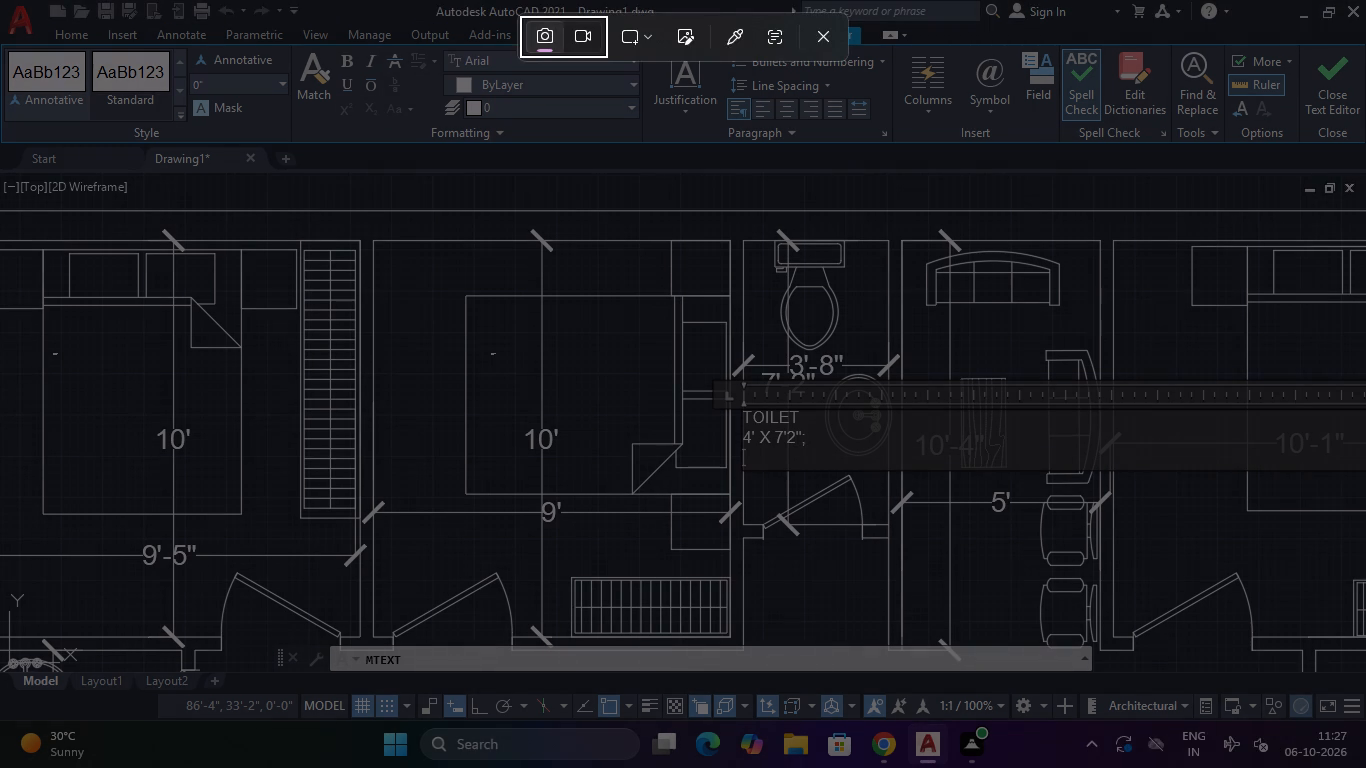
pyautogui.click(823, 41)
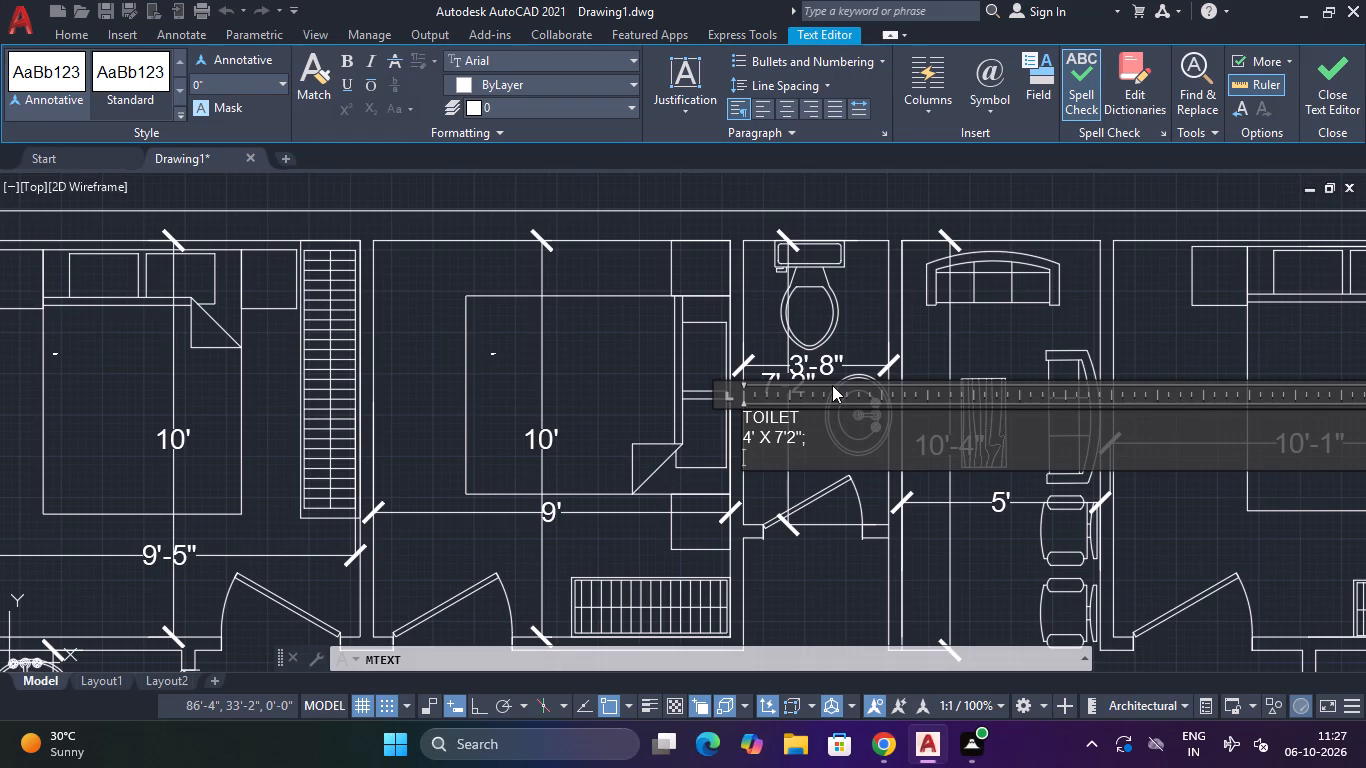
pyautogui.press('BackSpace')
pyautogui.press('BackSpace')
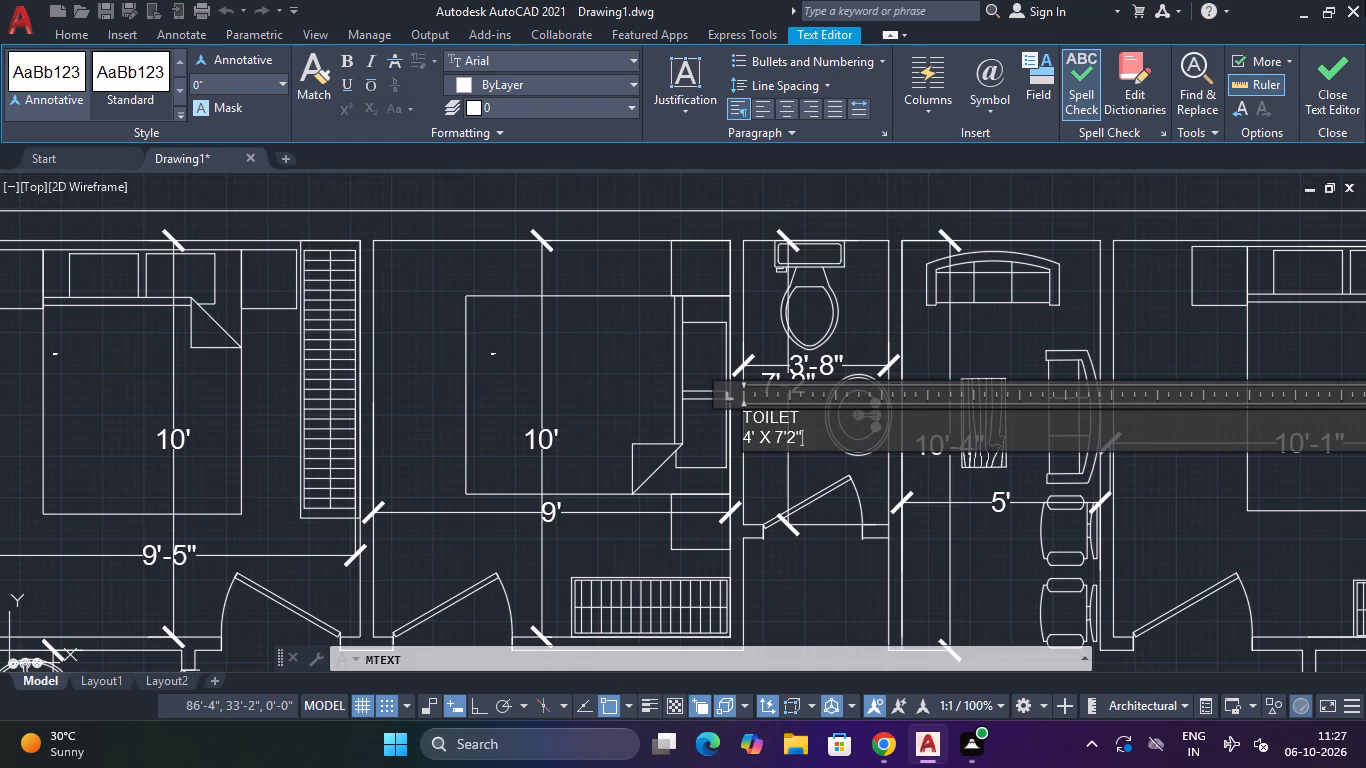
pyautogui.click(1318, 98)
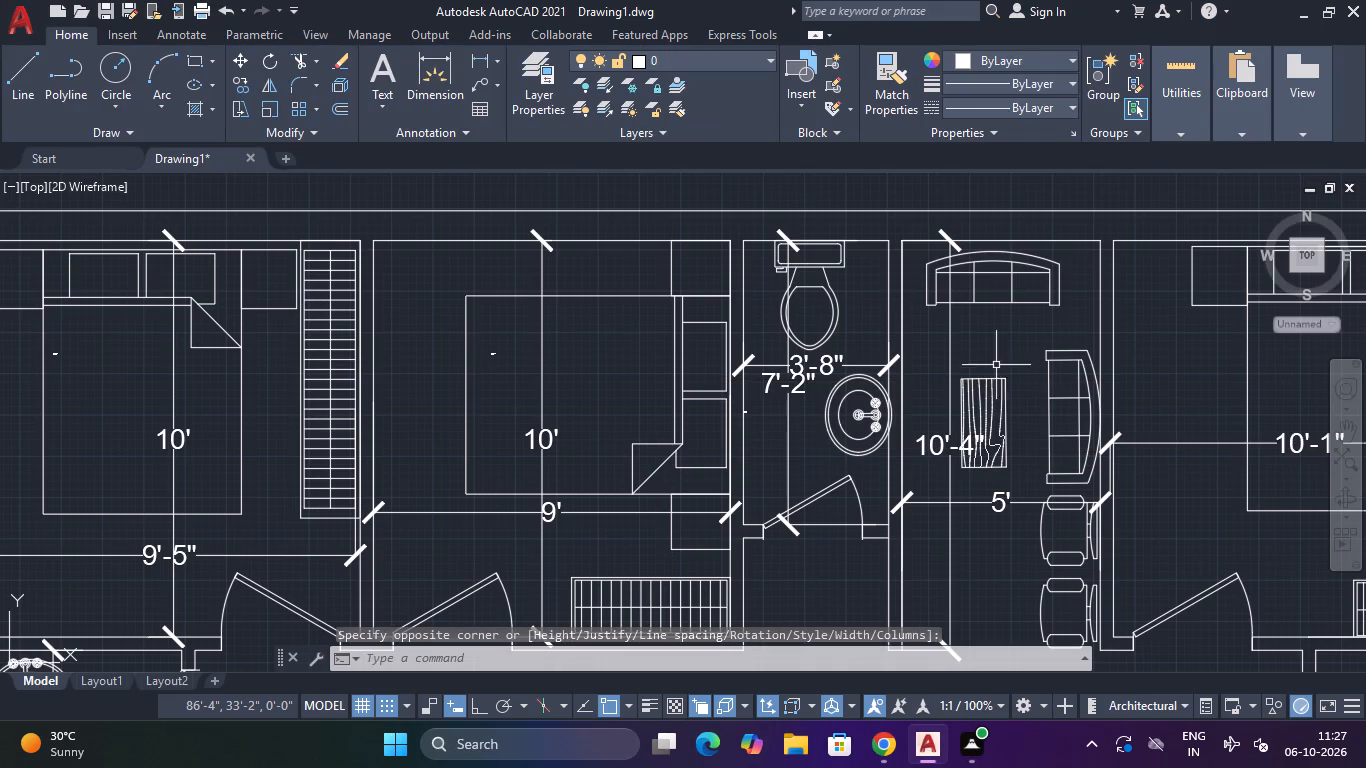
# Add multiline text around the wooden table in the sofa room reading "DRAWING AREA" with 10'4" X 5' on a second line.
pyautogui.moveTo(990, 359); pyautogui.dragTo(814, 400, button='middle')
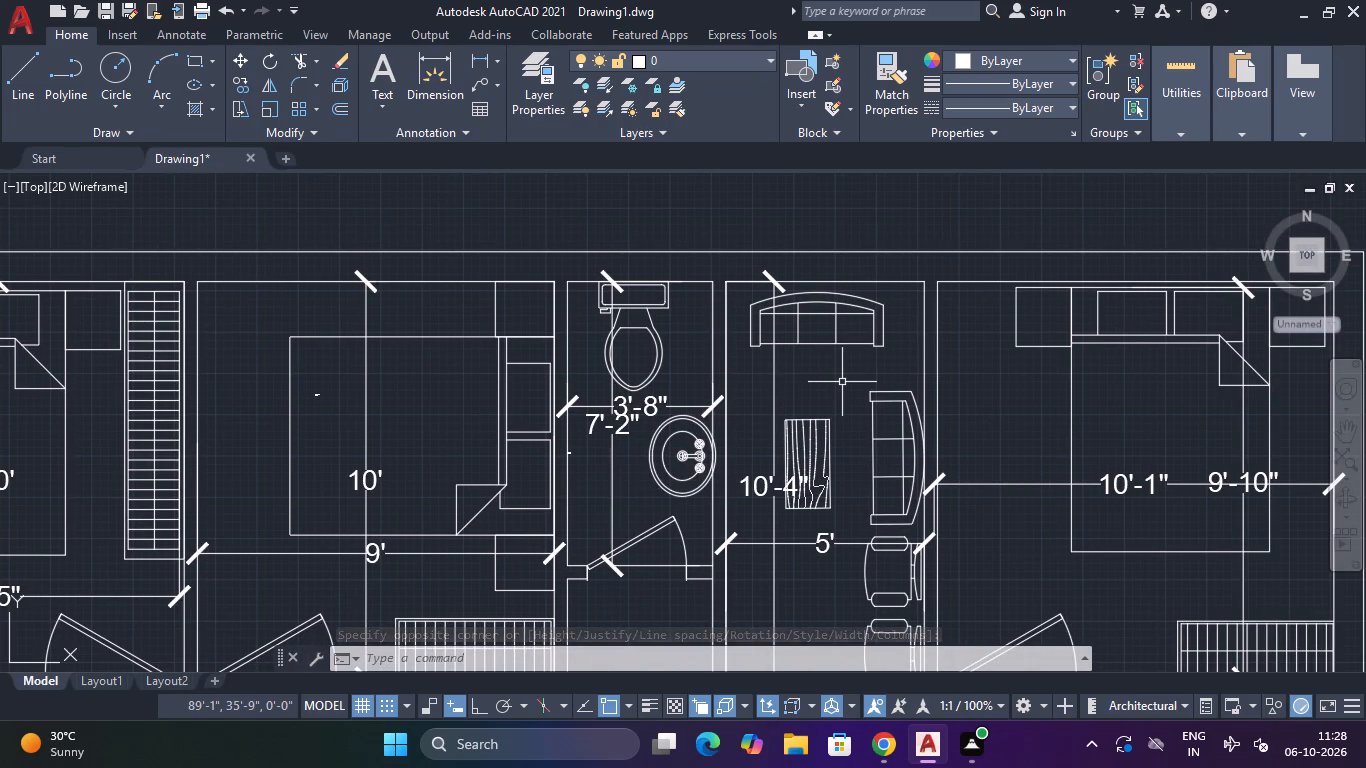
pyautogui.press('space')
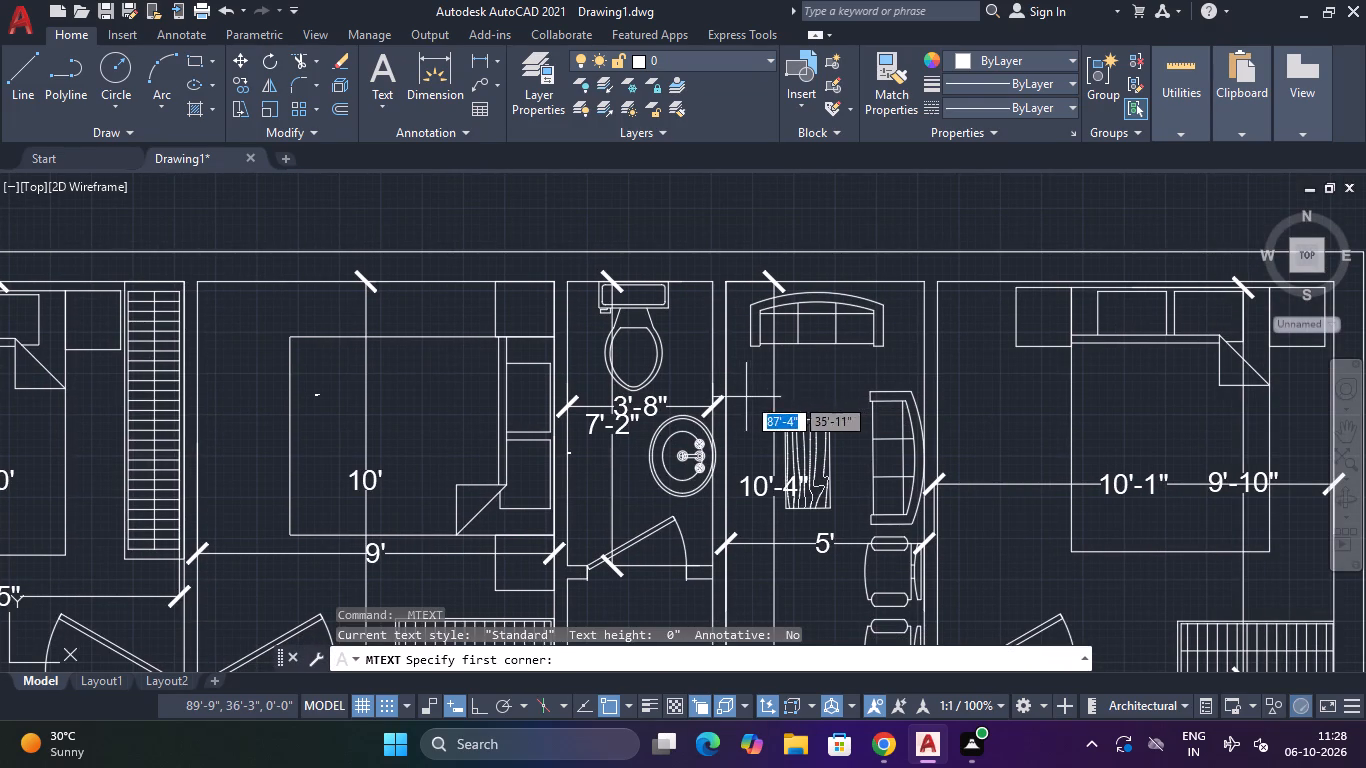
pyautogui.click(744, 392)
pyautogui.click(895, 495)
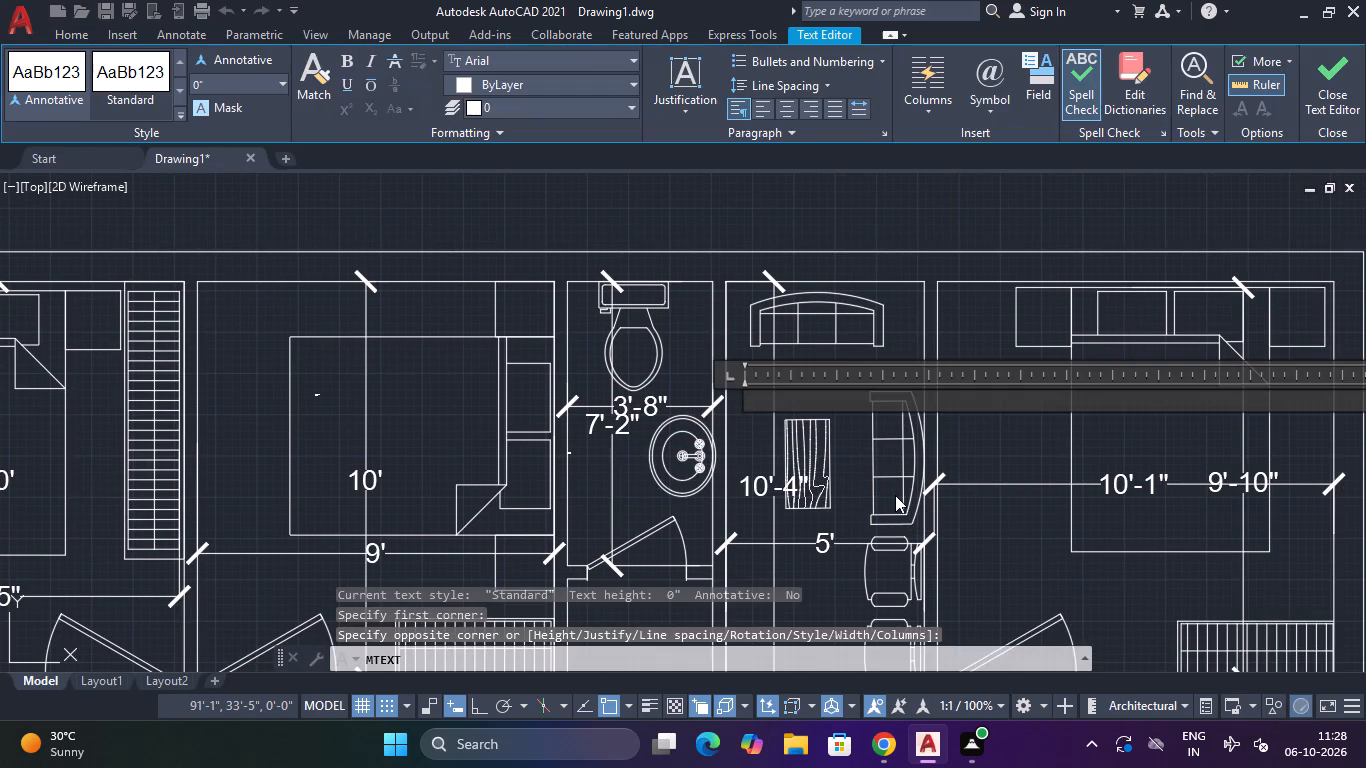
pyautogui.write('DRAW')
pyautogui.write('ING')
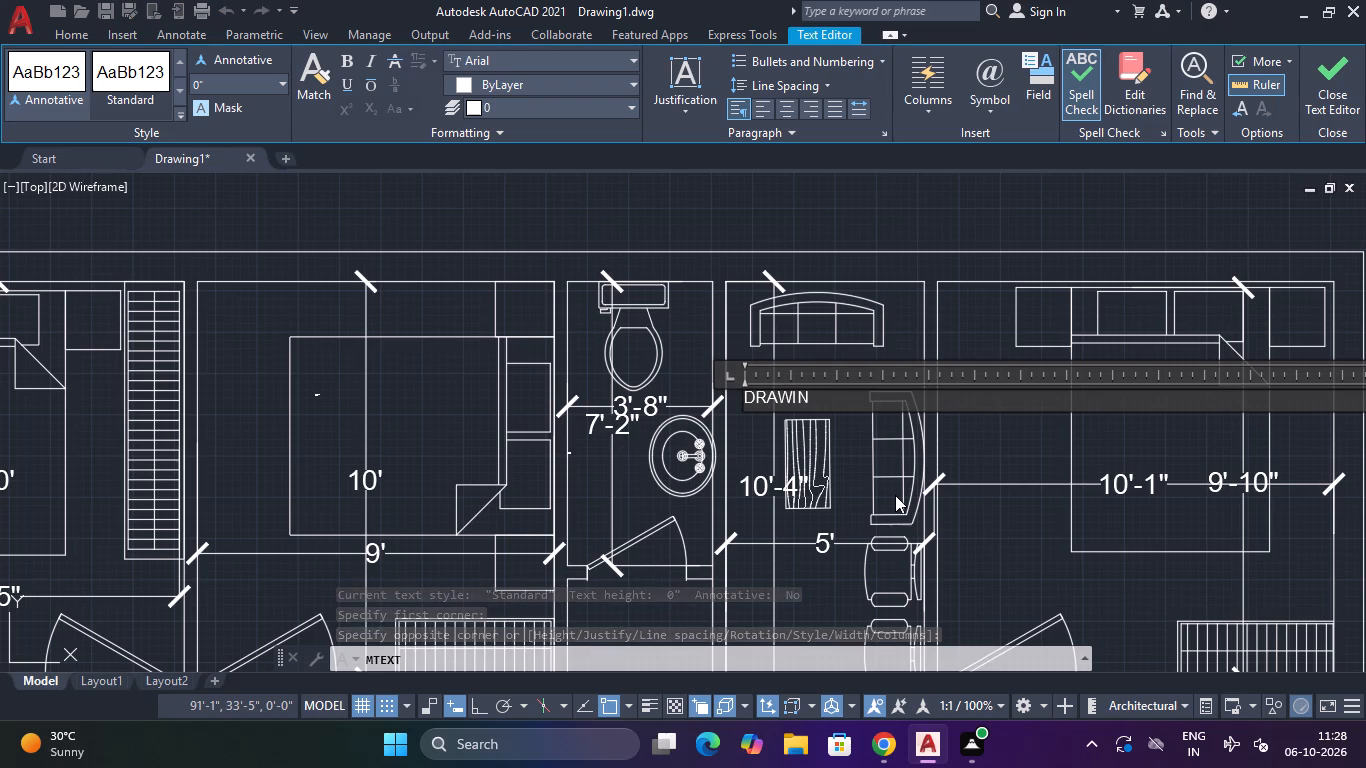
pyautogui.press('space')
pyautogui.write('AREA')
pyautogui.press('space')
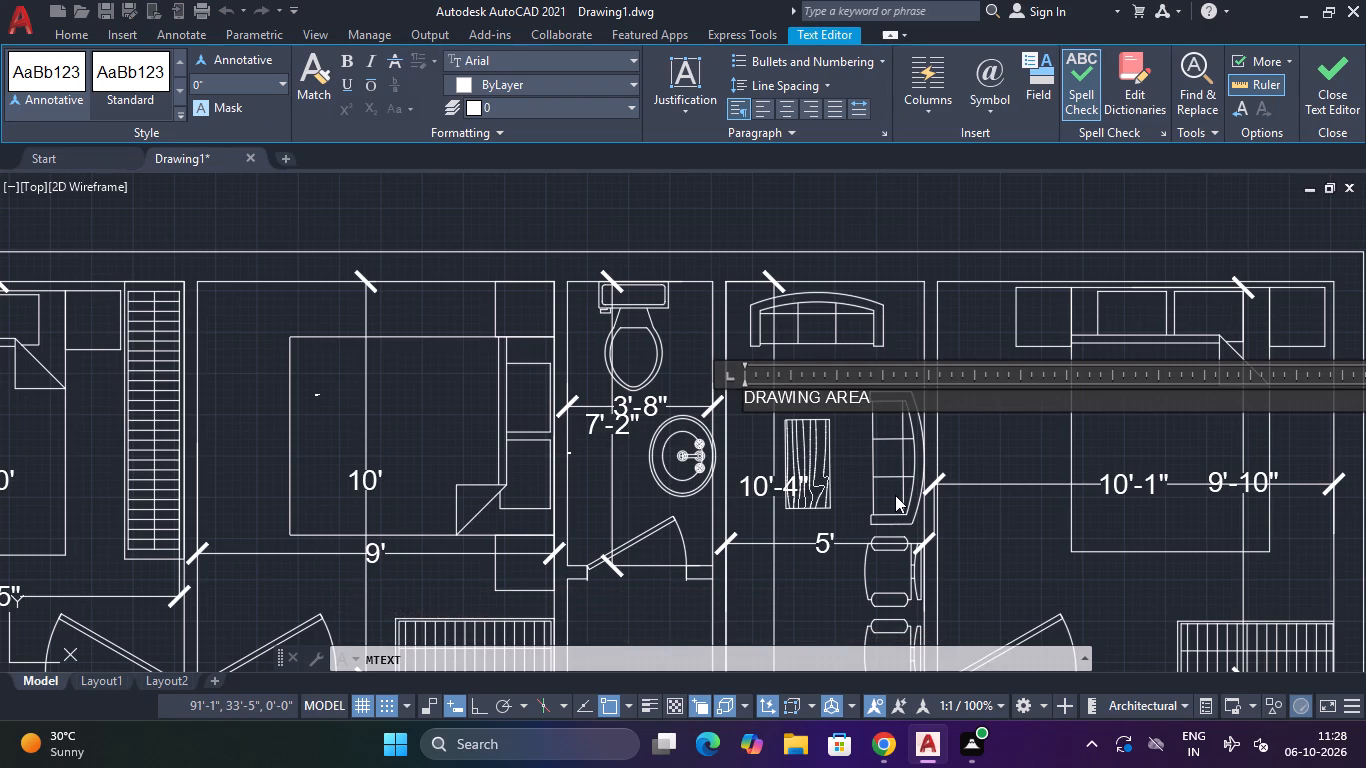
pyautogui.press('Return')
pyautogui.write('10')
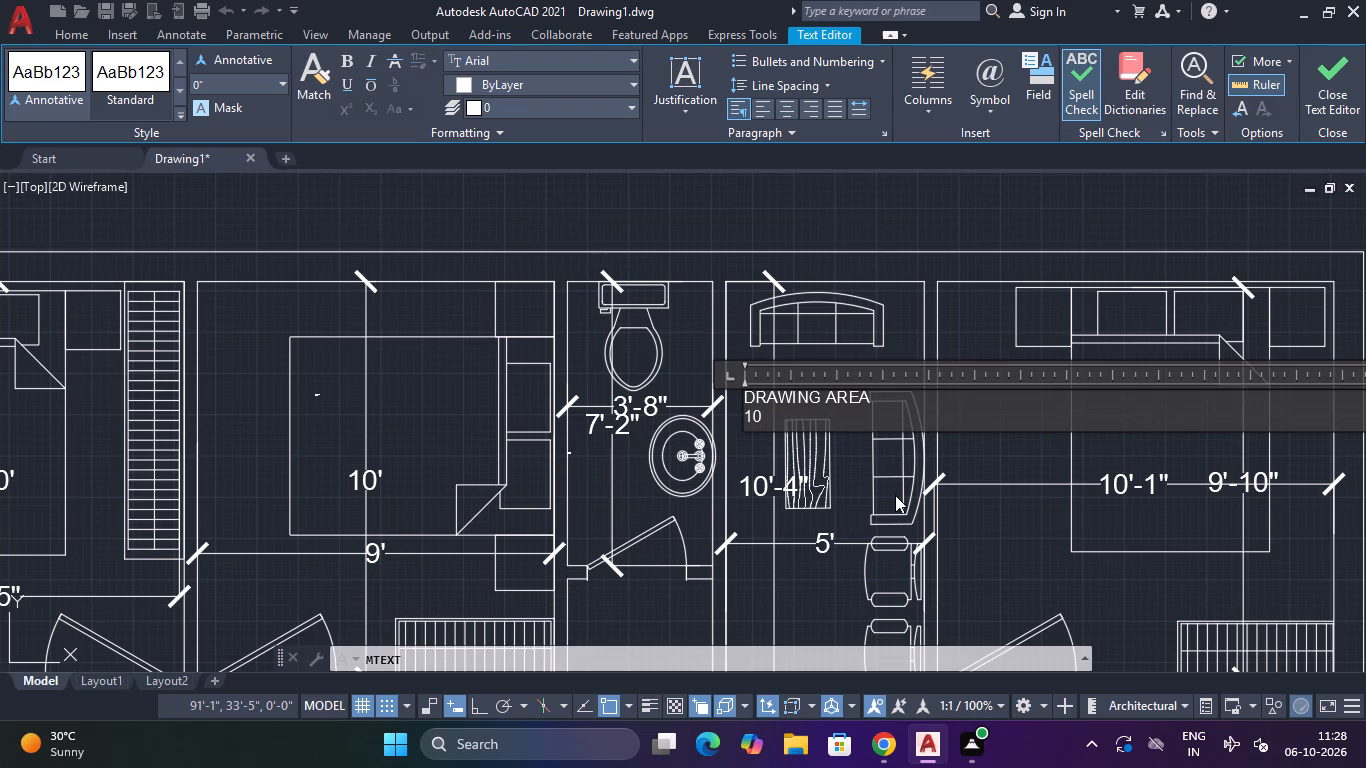
pyautogui.press("'")
pyautogui.write('4"')
pyautogui.press('space')
pyautogui.write('X')
pyautogui.press('space')
pyautogui.write("5'")
pyautogui.click(1322, 77)
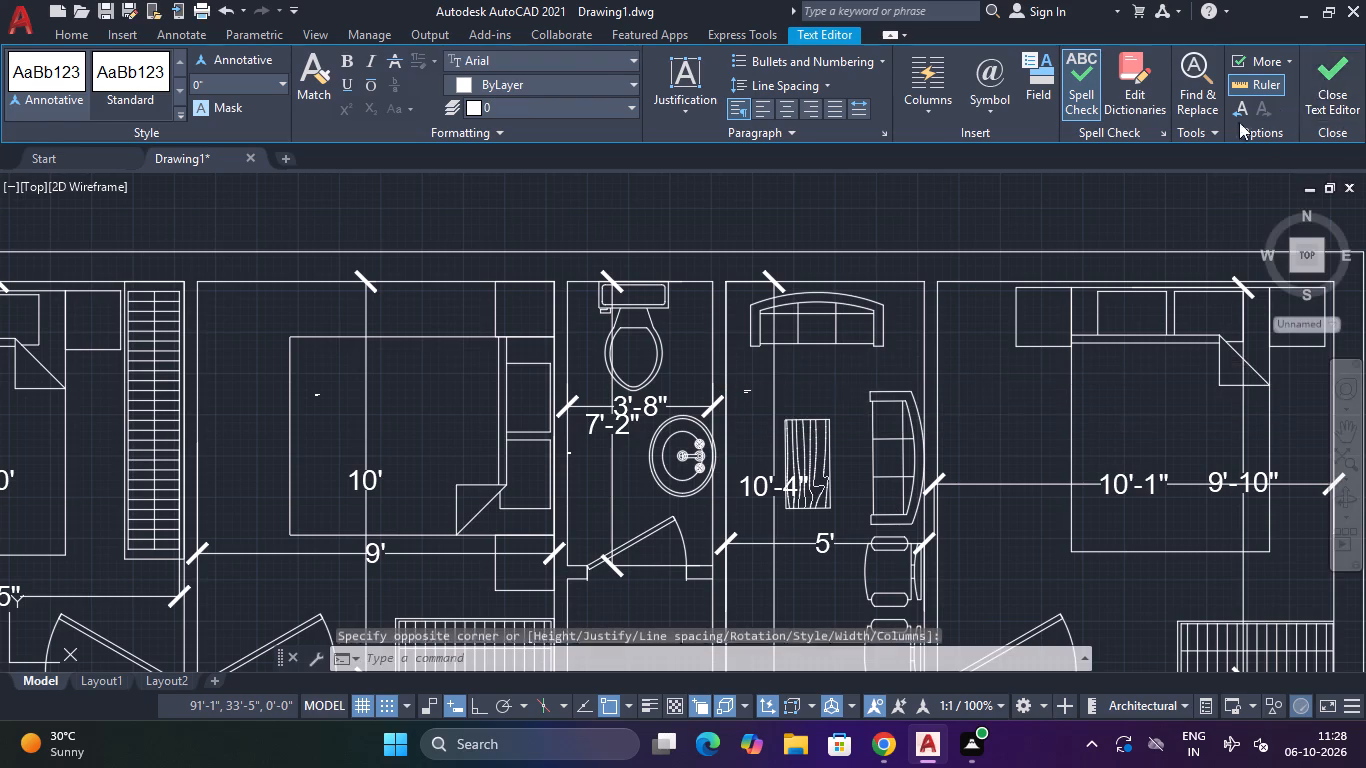
# Start multiline text over the bed in the easternmost north bedroom, with "BED ROOM" as the first line.
pyautogui.scroll(1, 990, 410)
pyautogui.moveTo(989, 411); pyautogui.dragTo(720, 301, button='middle')
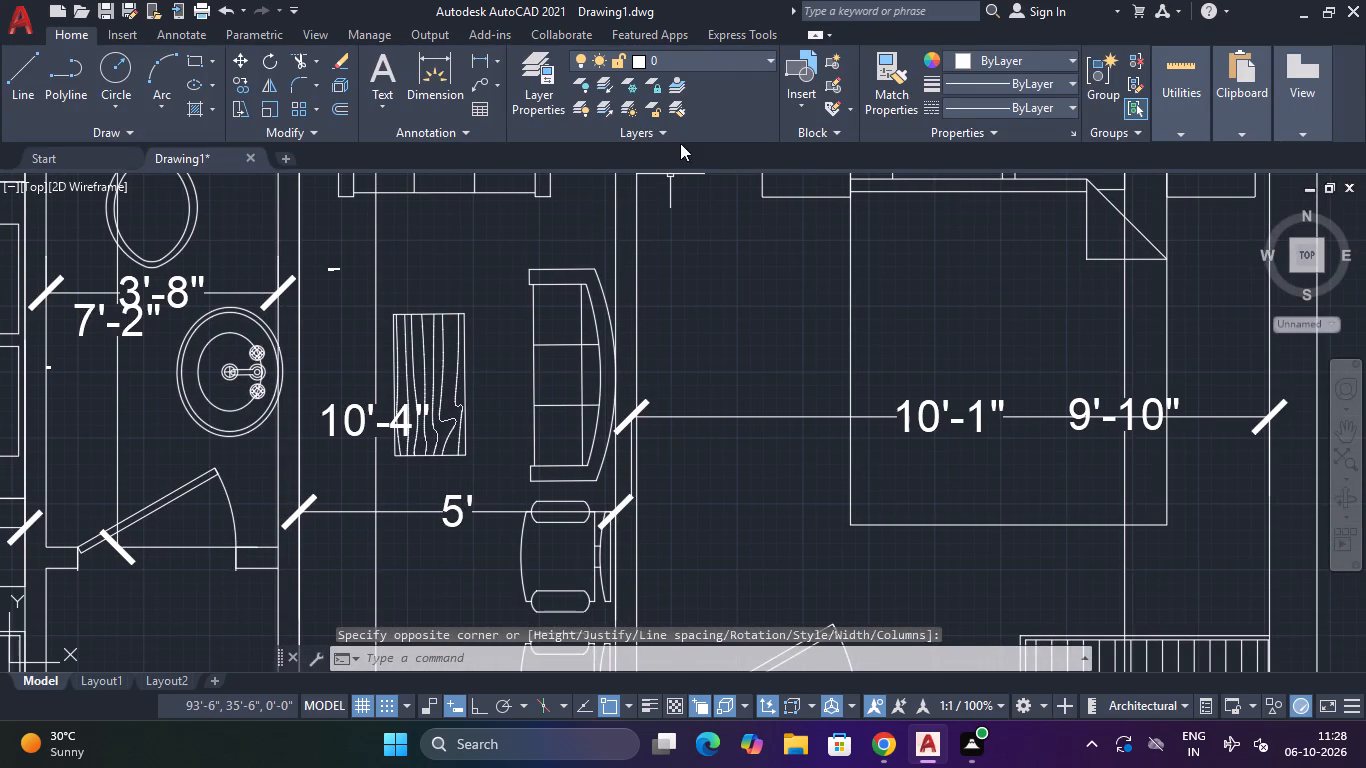
pyautogui.click(379, 60)
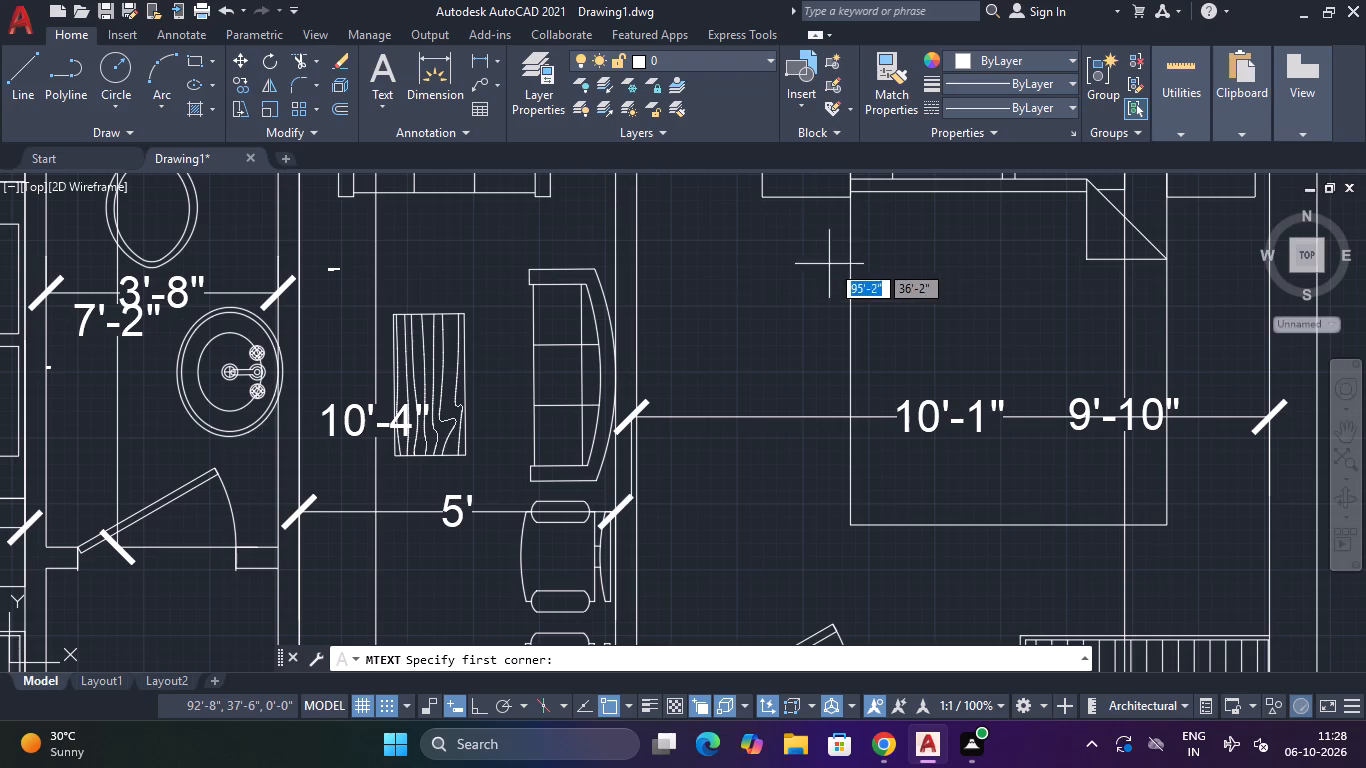
pyautogui.click(857, 268)
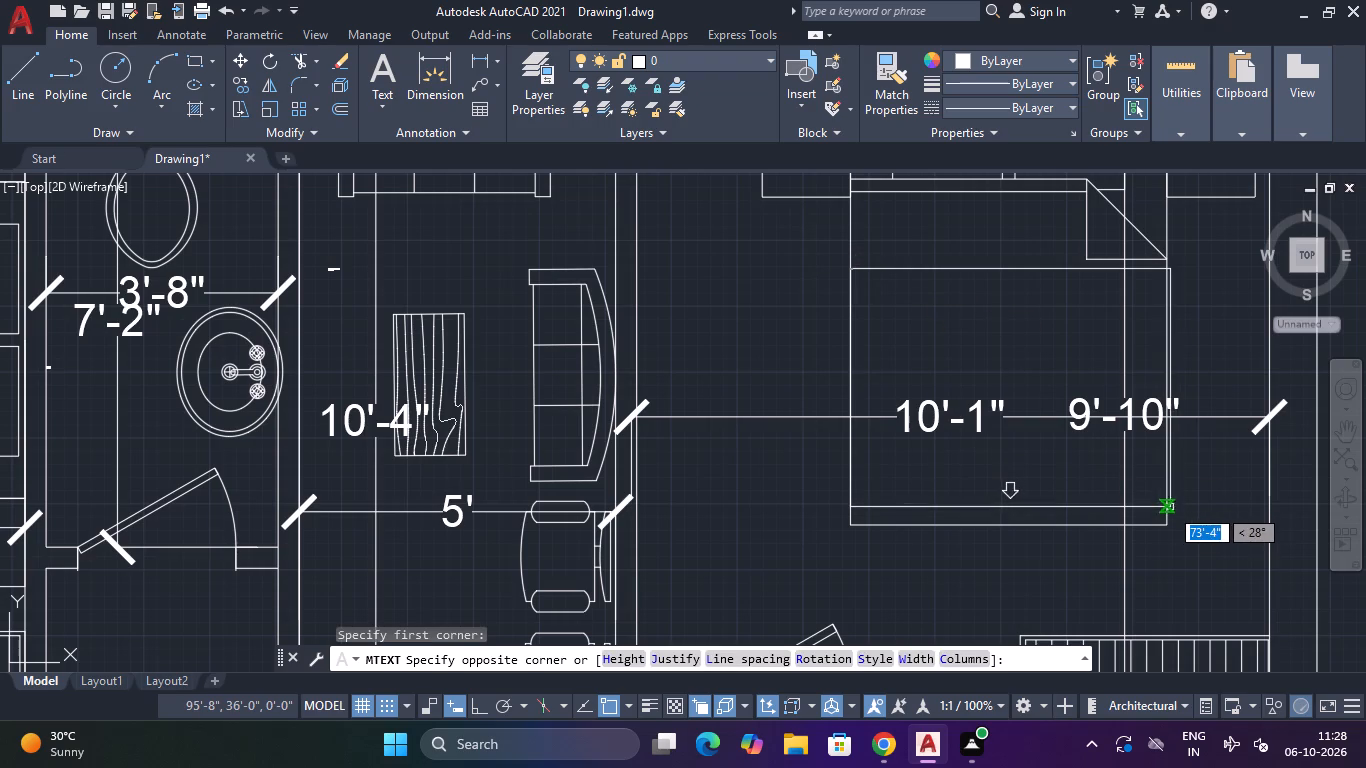
pyautogui.click(1157, 510)
pyautogui.scroll(-2, 1154, 511)
pyautogui.scroll(1, 1121, 500)
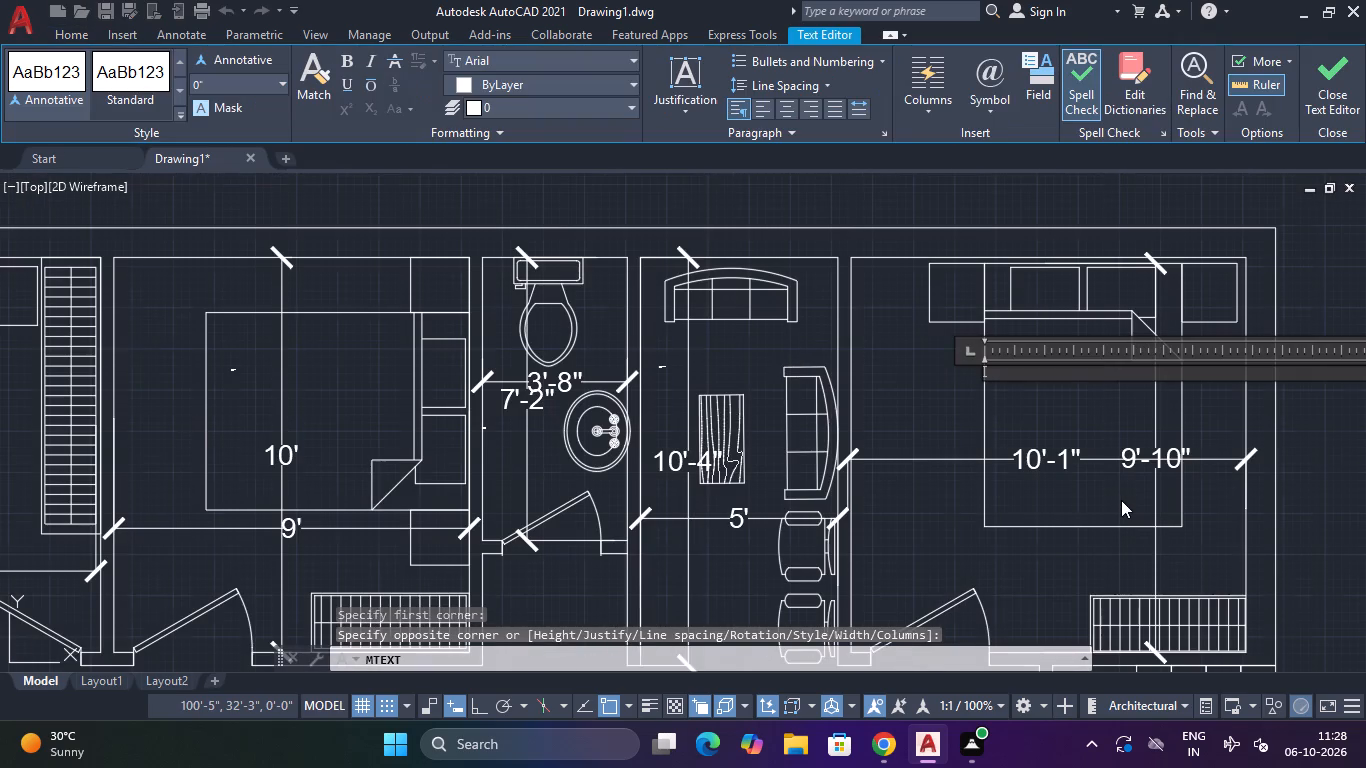
pyautogui.write('BED ROOM')
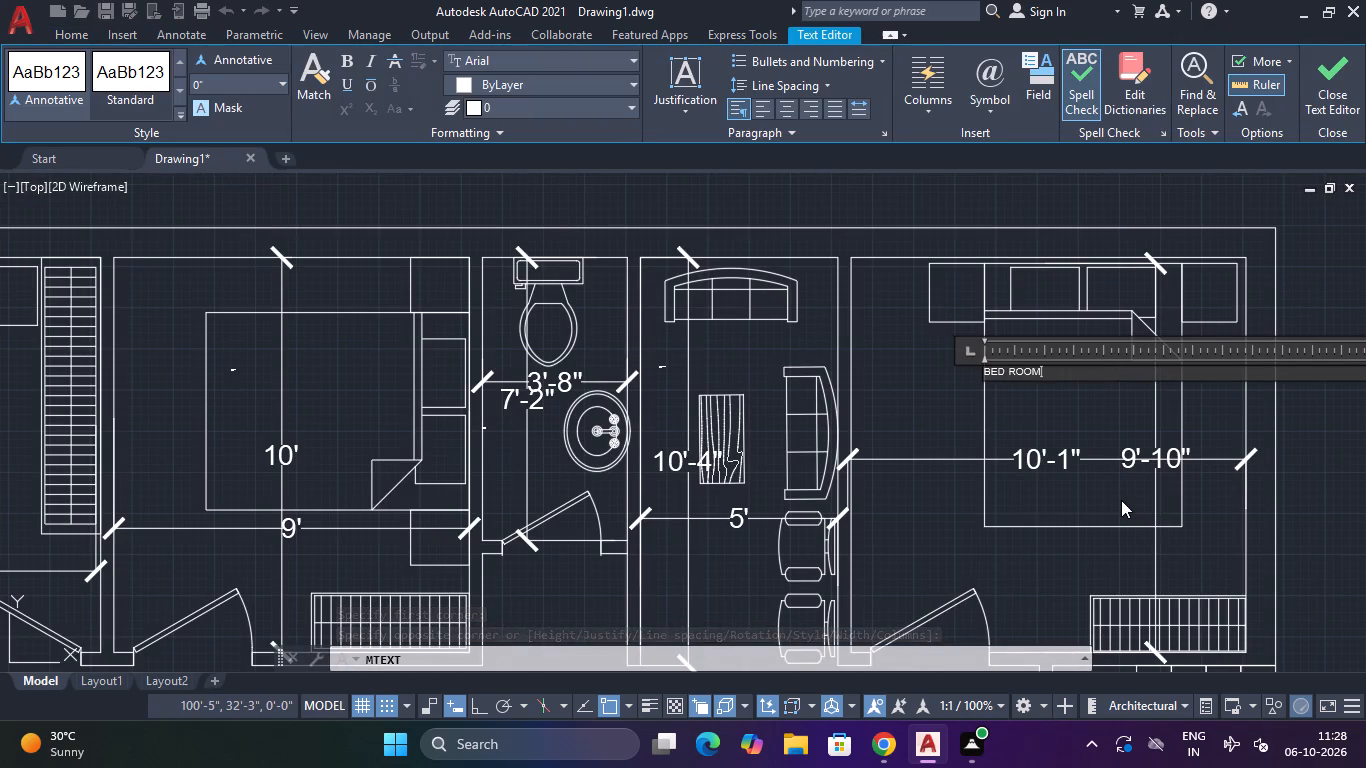
# Enter that bedroom's size as 10' X 10' on the second line and finish the text.
pyautogui.press('space')
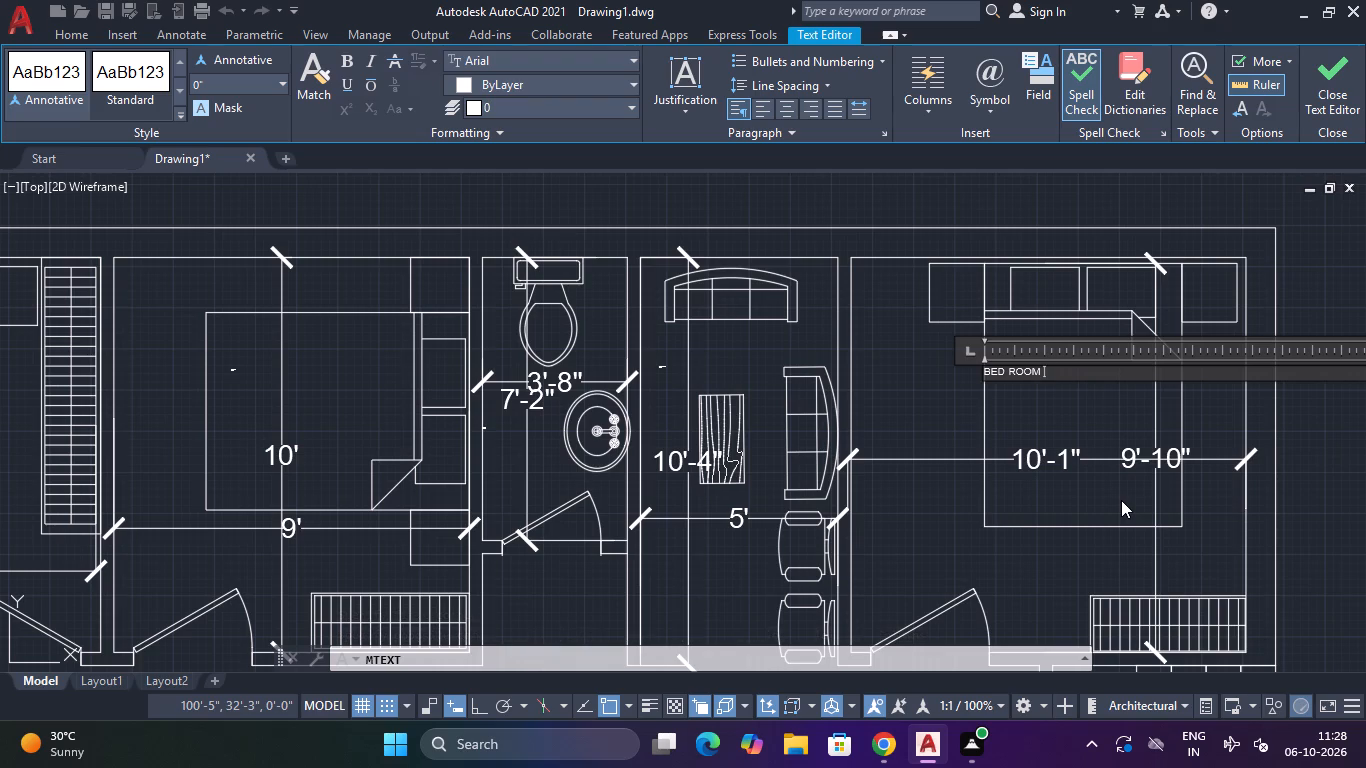
pyautogui.write('10')
pyautogui.press("'")
pyautogui.write('1"')
pyautogui.press('BackSpace')
pyautogui.press('BackSpace')
pyautogui.press('BackSpace')
pyautogui.press('BackSpace')
pyautogui.press('BackSpace')
pyautogui.press('Return')
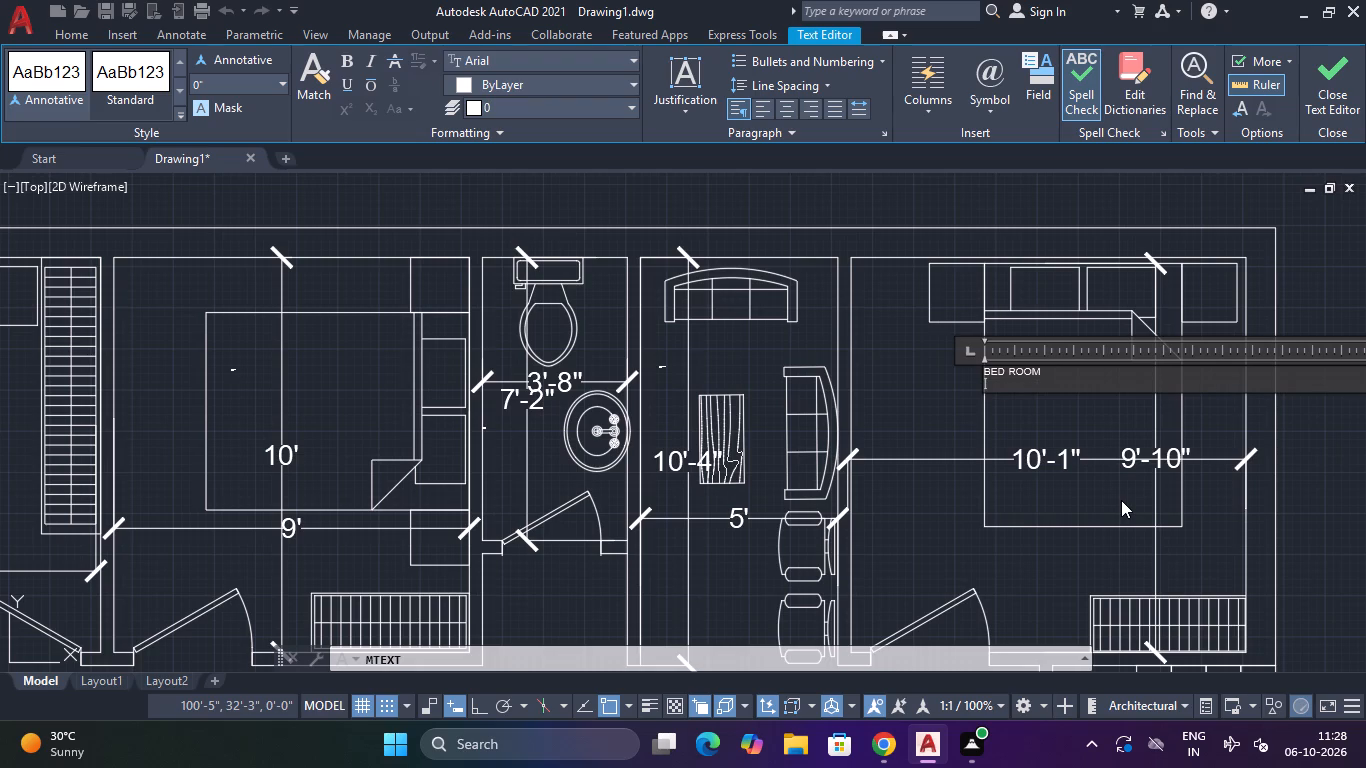
pyautogui.write("10' X")
pyautogui.press('space')
pyautogui.write("10'")
pyautogui.press('Return')
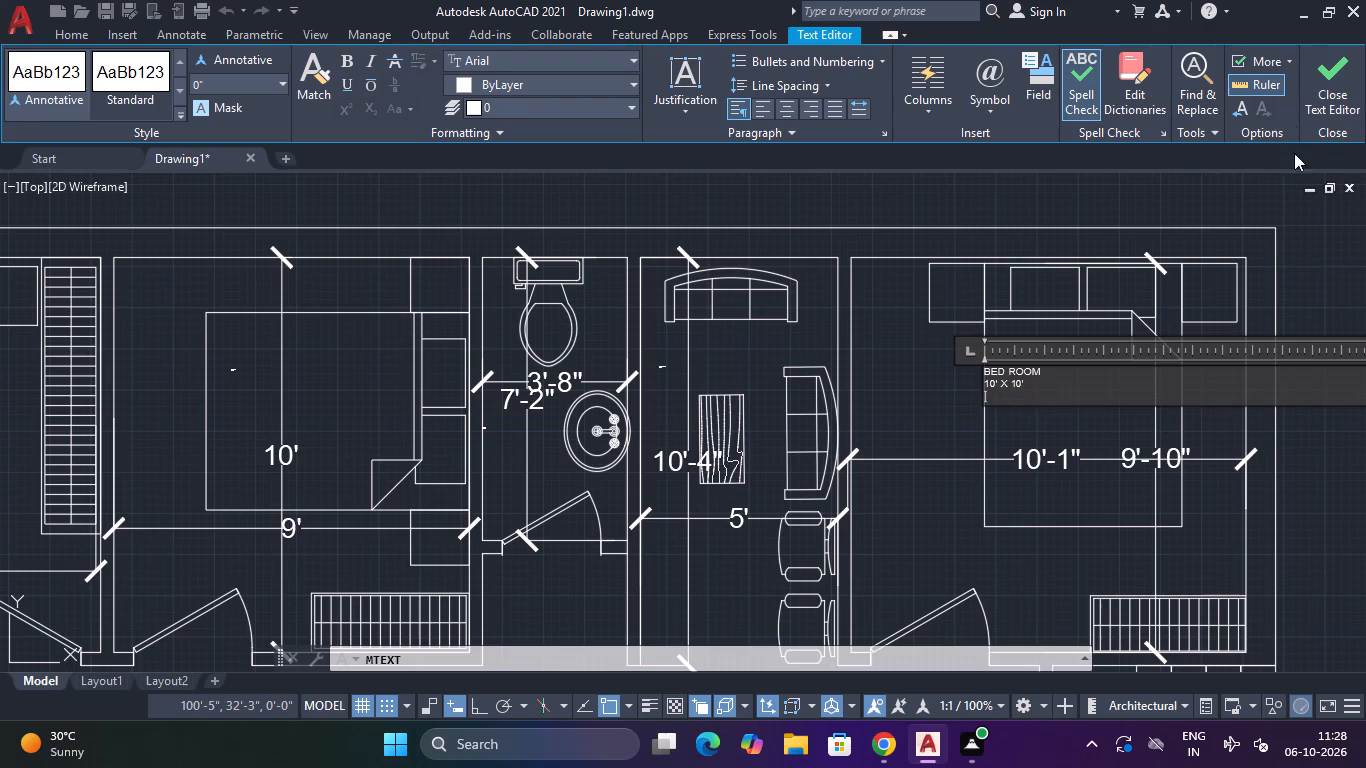
pyautogui.click(1315, 94)
# Add multiline text along the upper side of the car in the car bay reading "PARKING" with 15'9" X 10' on a second line.
pyautogui.moveTo(908, 526); pyautogui.dragTo(856, 199, button='middle')
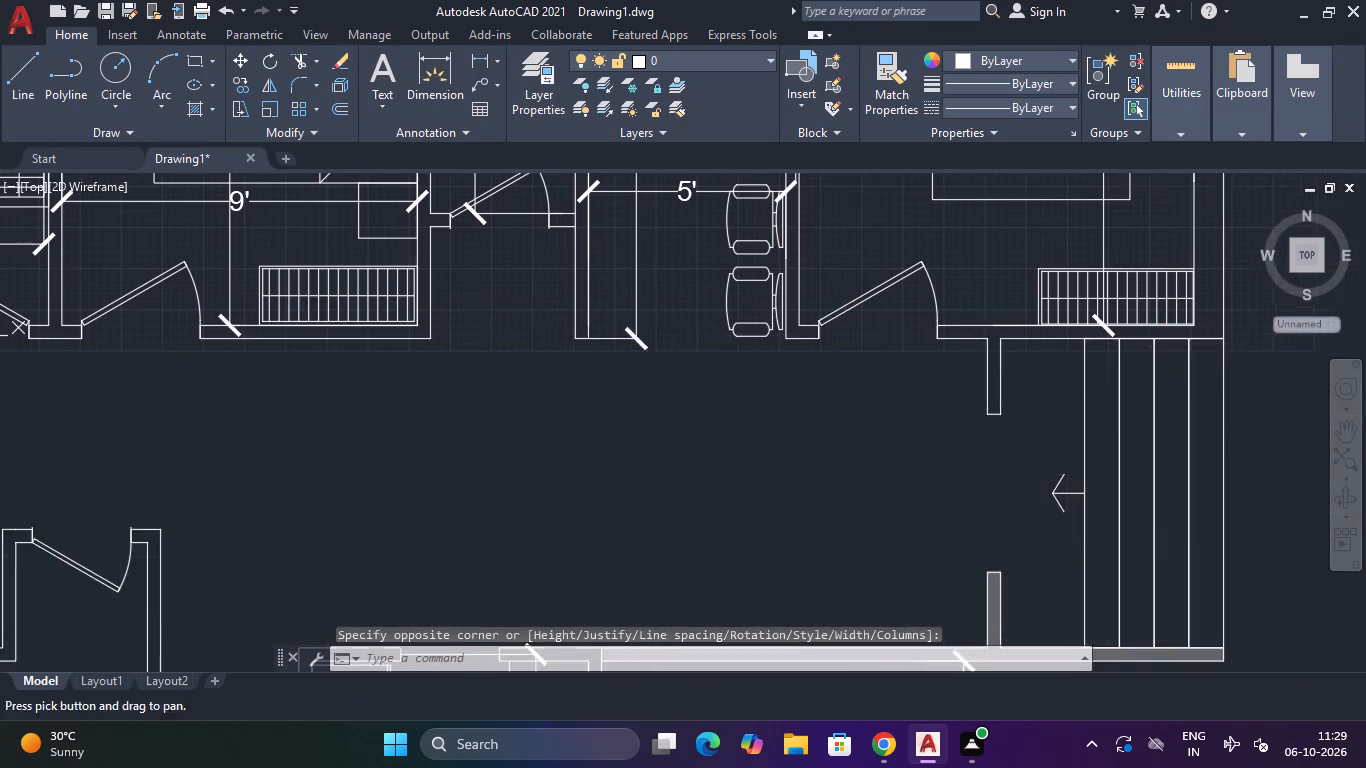
pyautogui.scroll(-1, 856, 204)
pyautogui.moveTo(836, 335); pyautogui.dragTo(791, 72, button='middle')
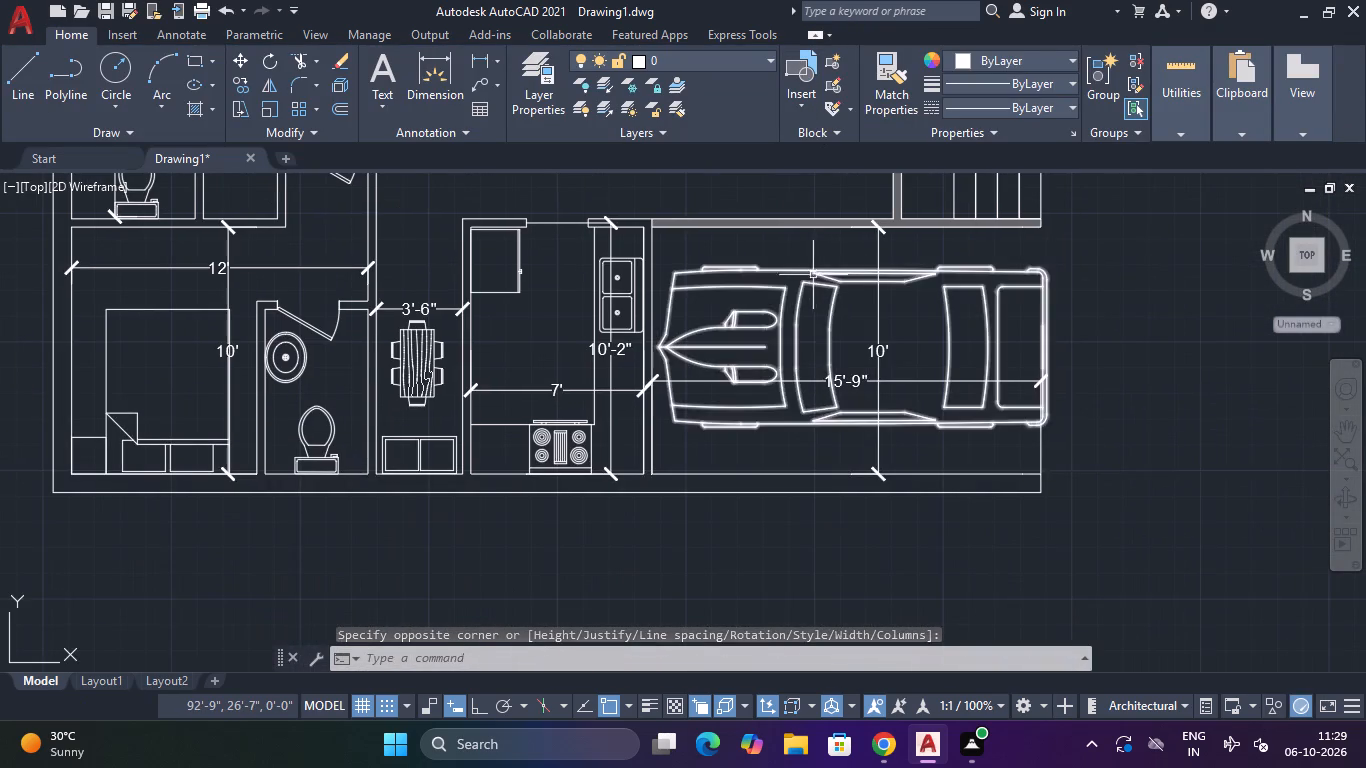
pyautogui.click(372, 73)
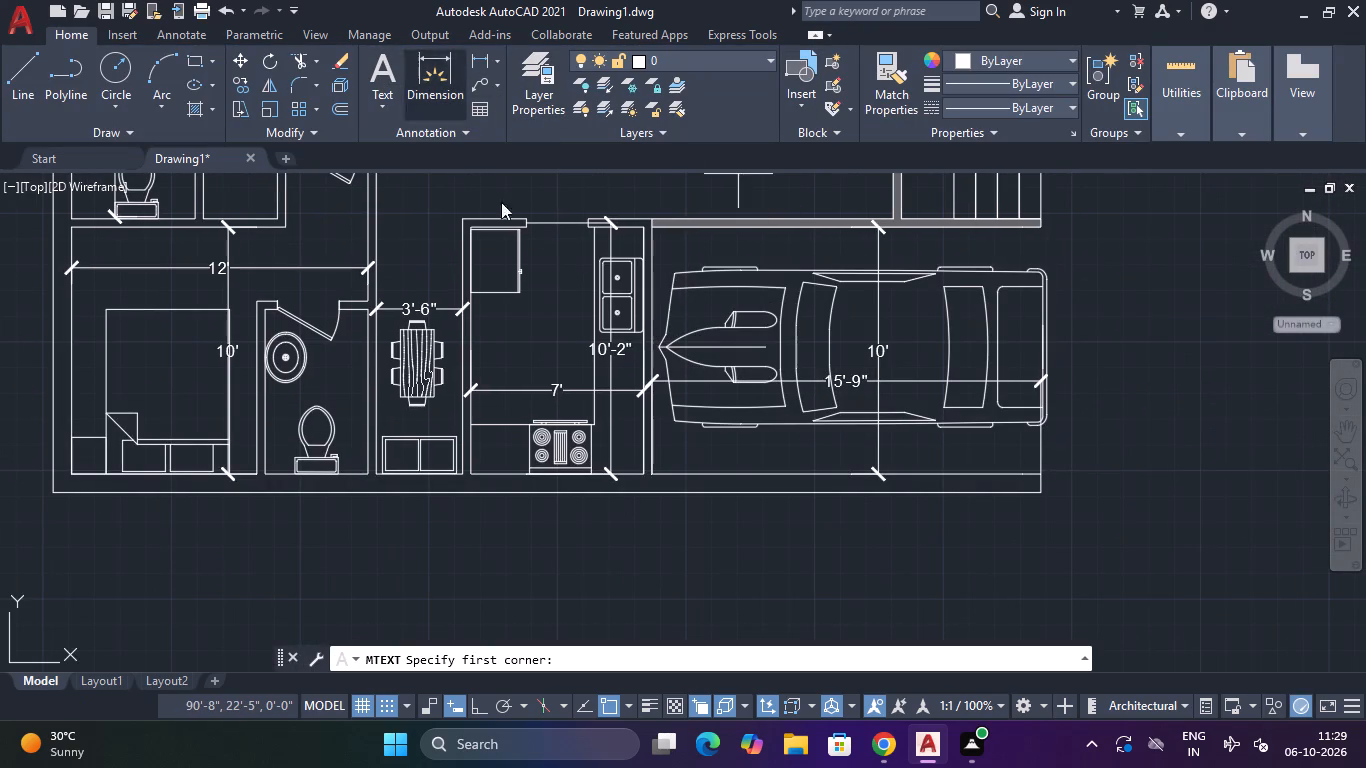
pyautogui.moveTo(679, 228); pyautogui.dragTo(690, 233)
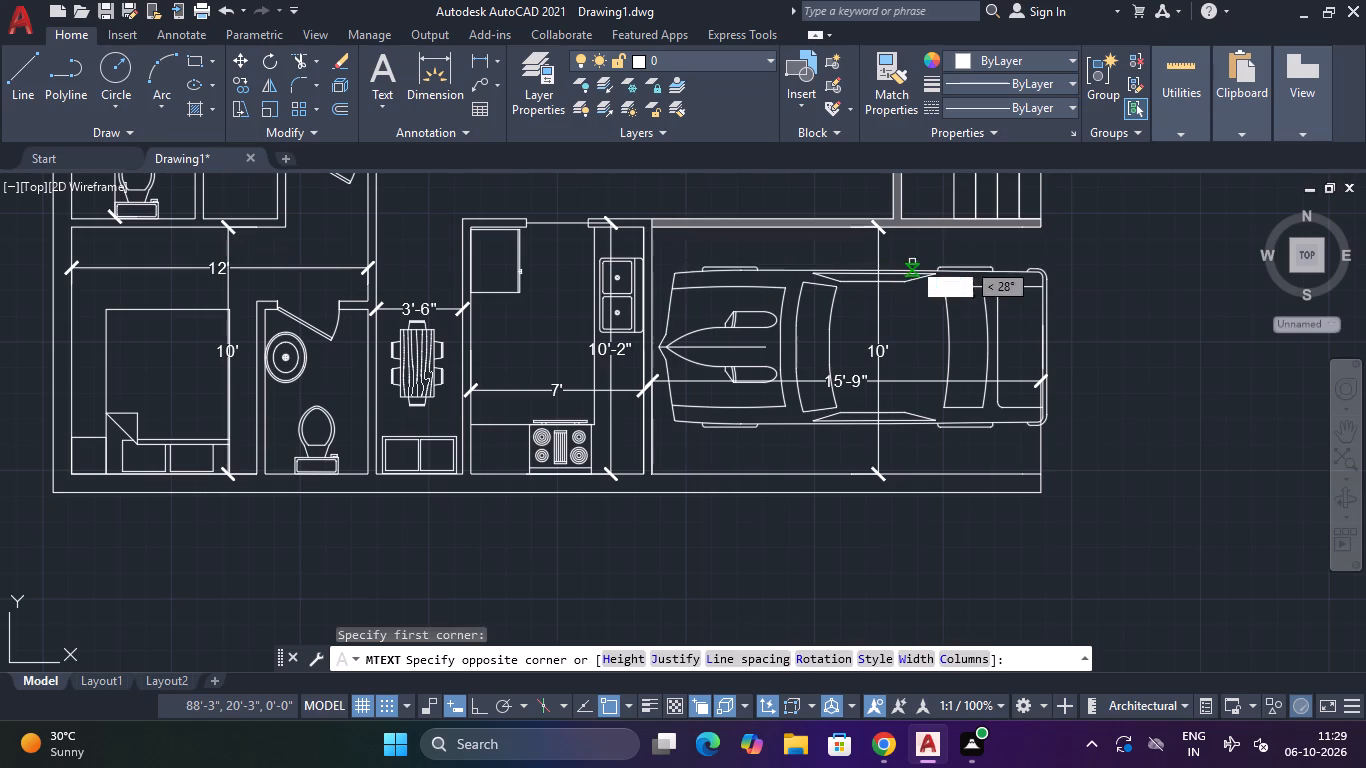
pyautogui.click(1040, 270)
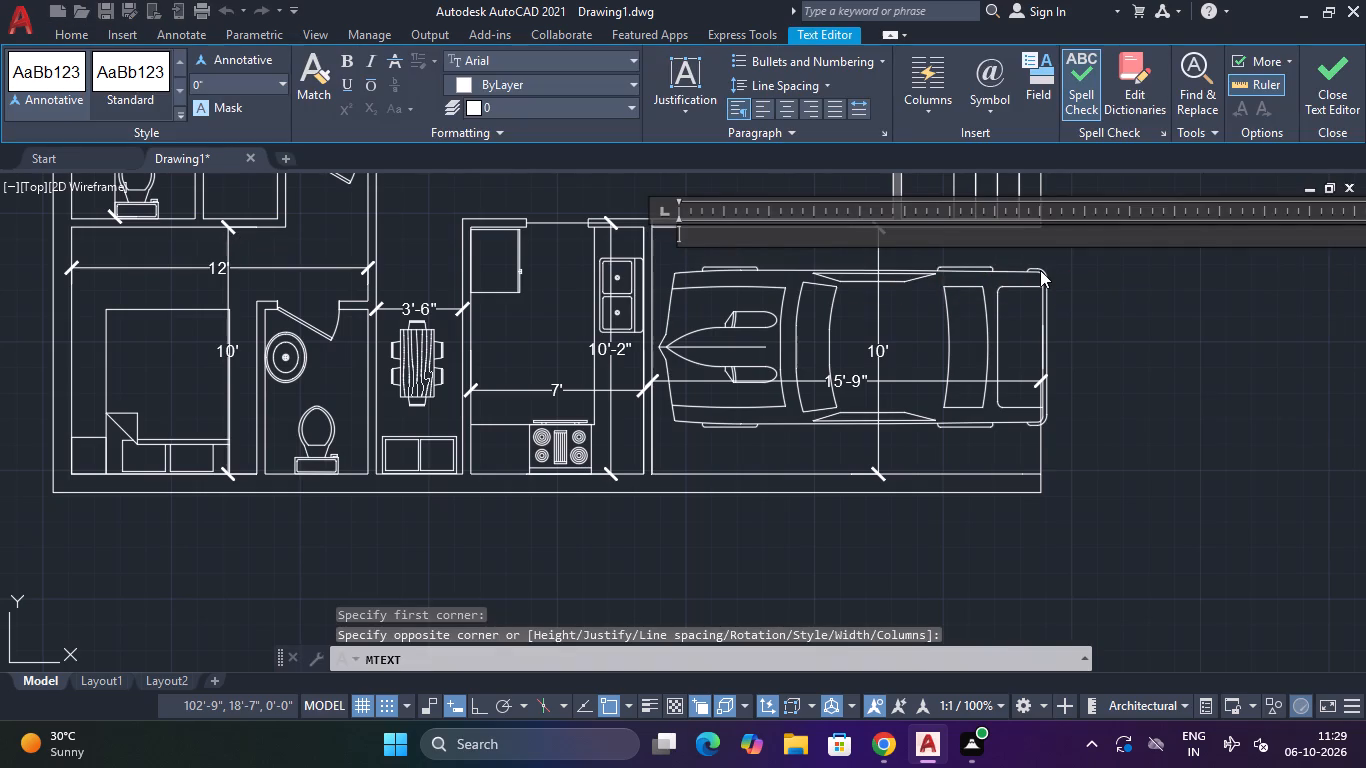
pyautogui.write('PARKING')
pyautogui.press('space')
pyautogui.press('Return')
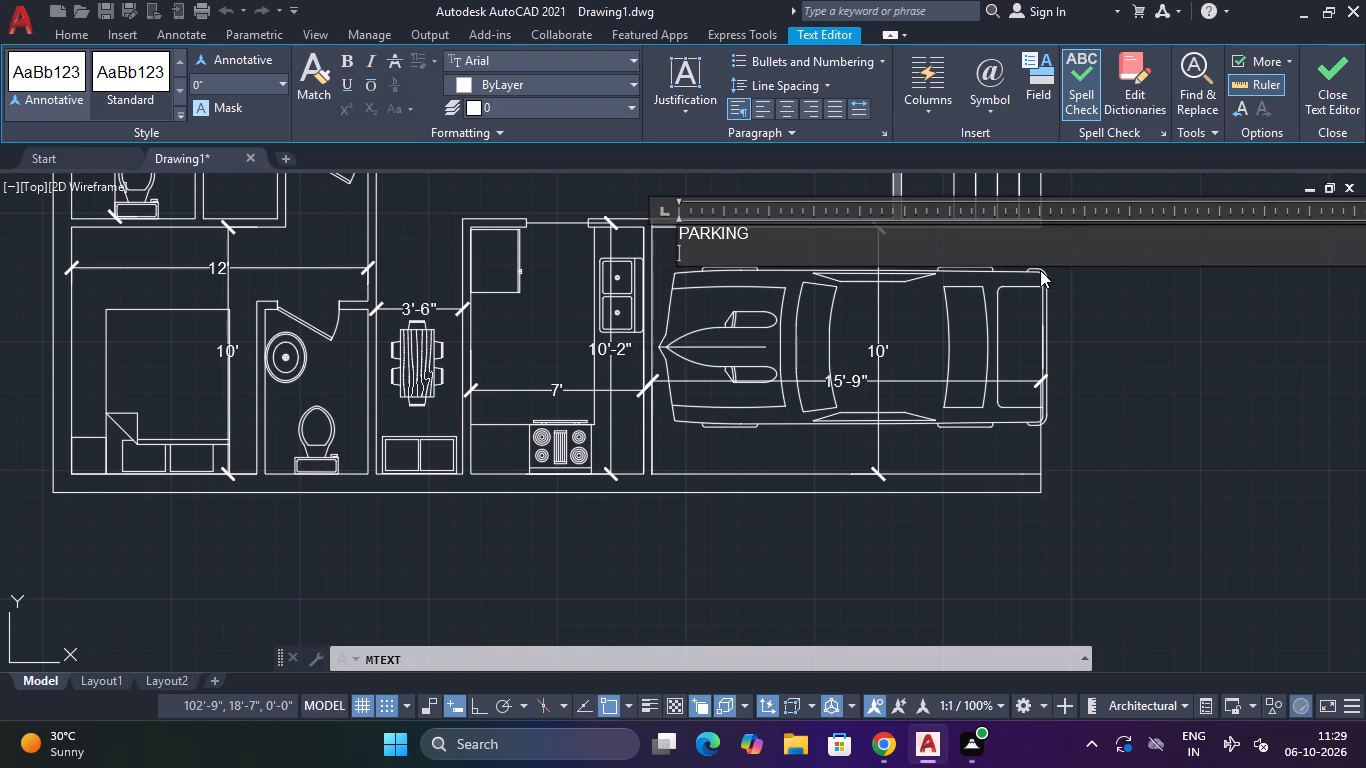
pyautogui.write("15'")
pyautogui.press('9')
pyautogui.write('" X')
pyautogui.press('space')
pyautogui.write('10')
pyautogui.press("'")
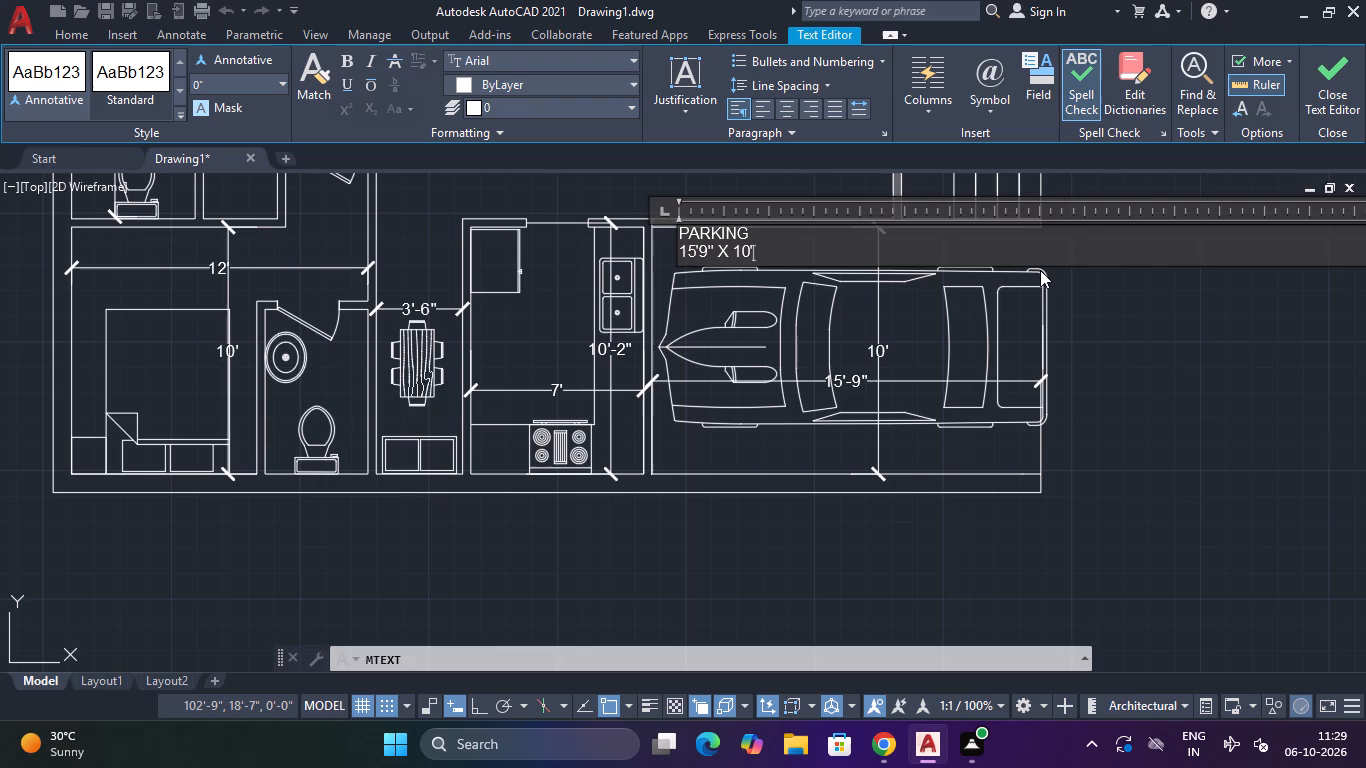
pyautogui.click(1360, 56)
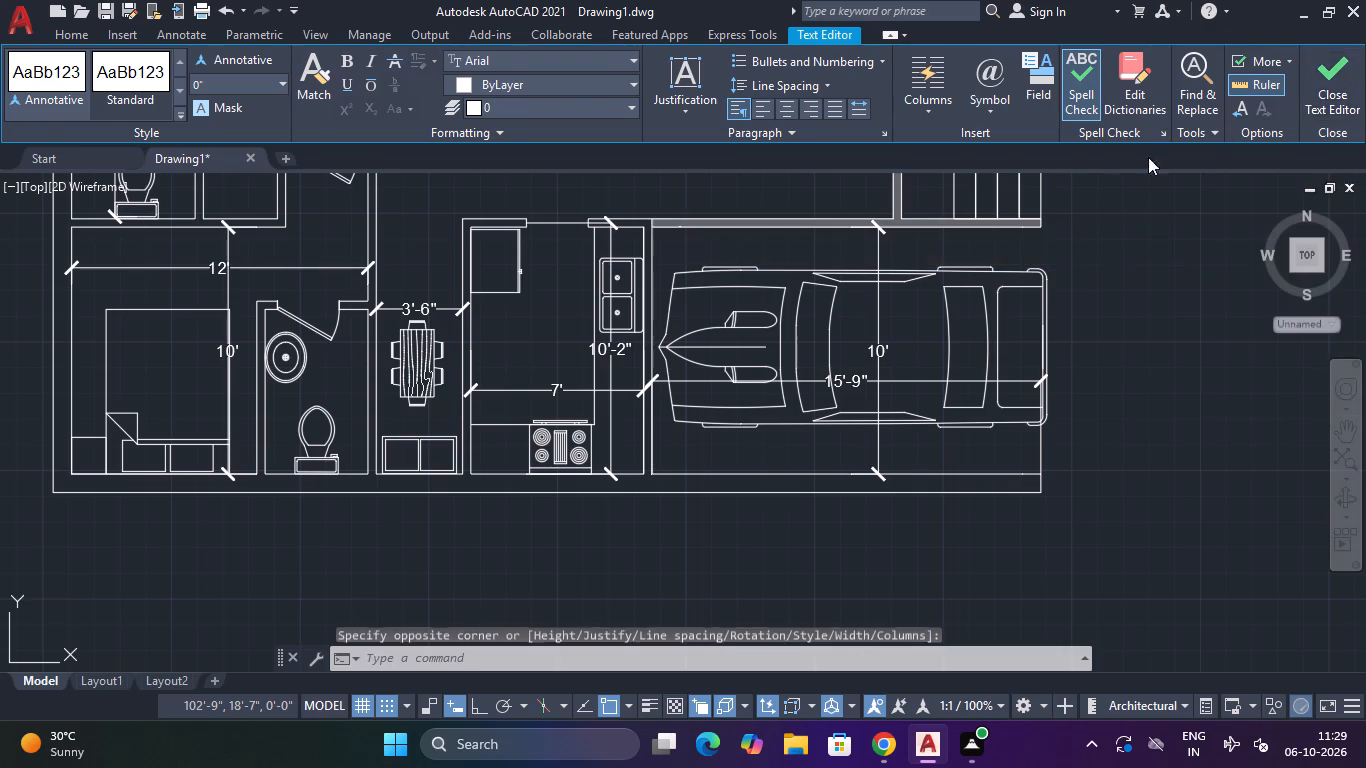
# Add multiline text in the kitchen, between the sink and the stove, reading "KITCHEN" with 7' X 10' 2" on a second line.
pyautogui.moveTo(501, 341); pyautogui.dragTo(561, 312, button='middle')
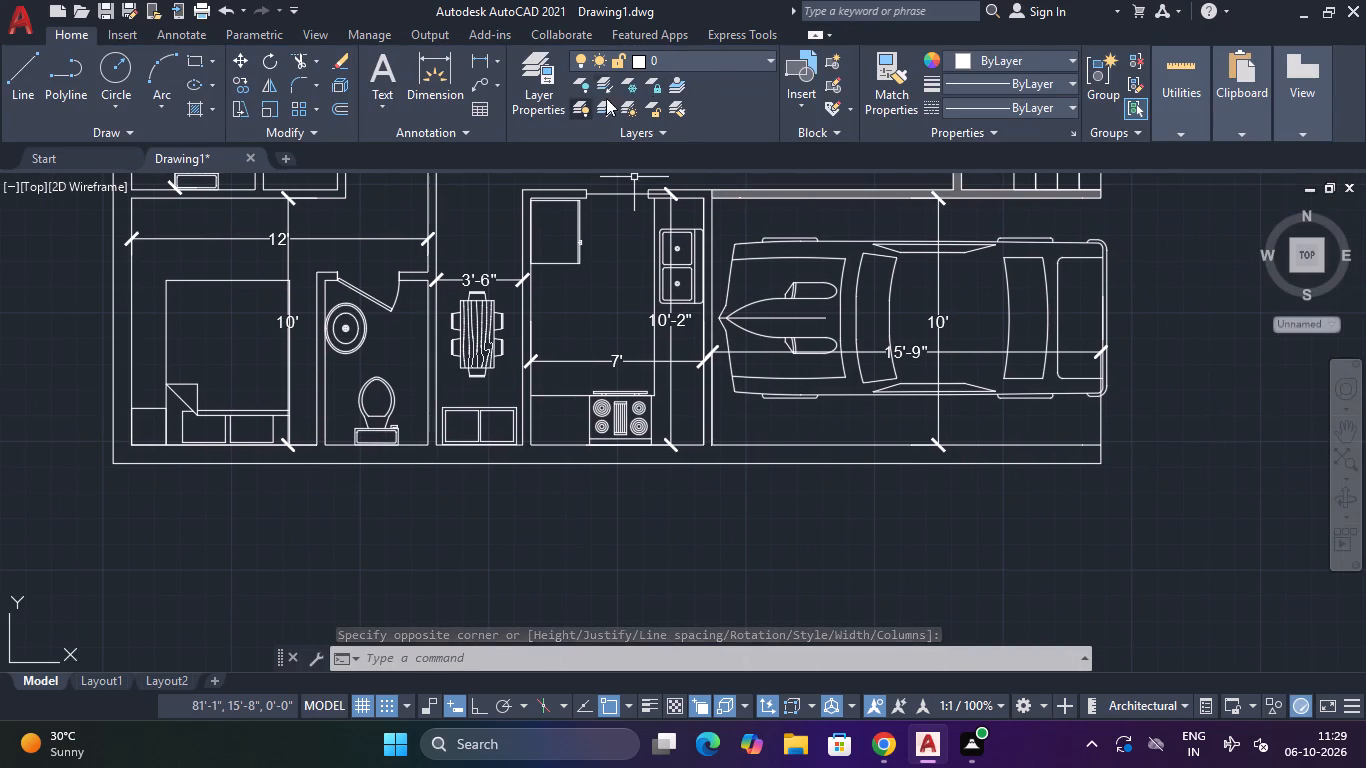
pyautogui.click(386, 67)
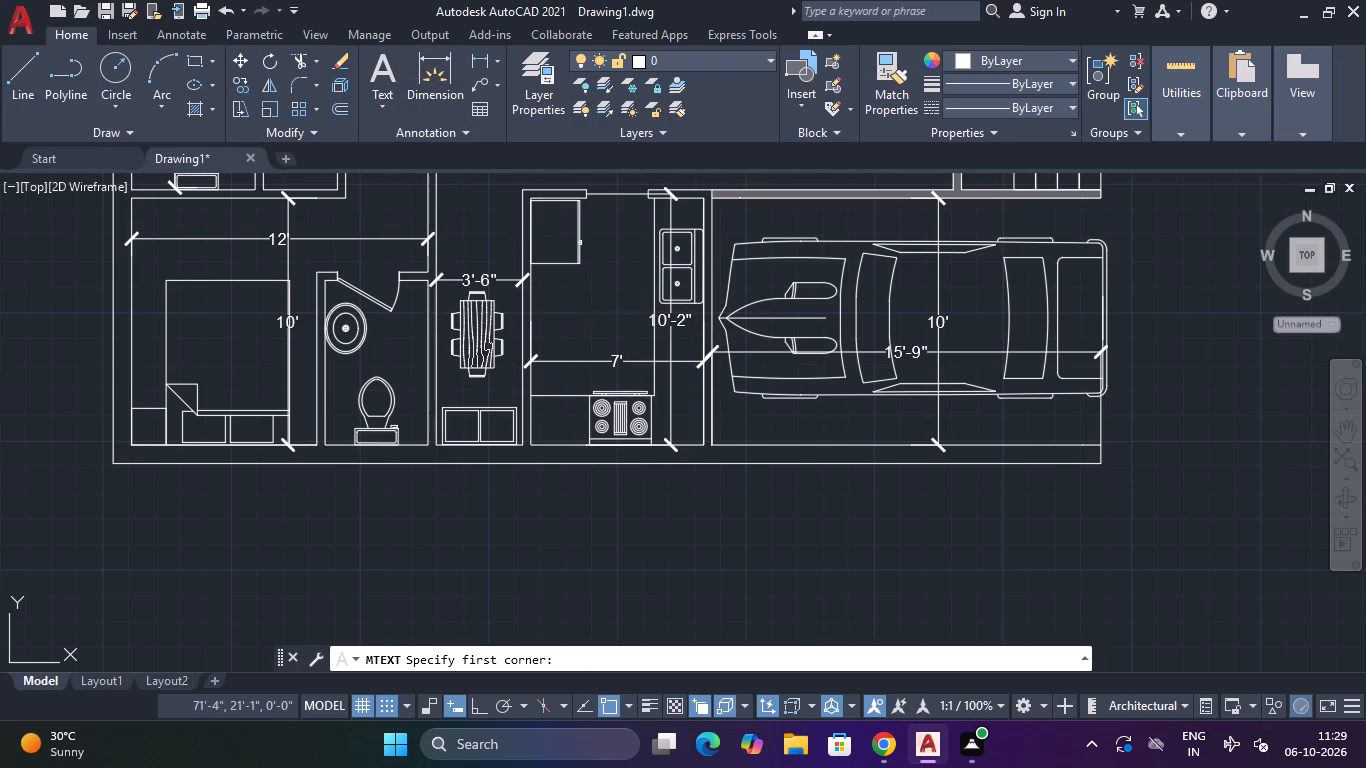
pyautogui.click(549, 288)
pyautogui.click(693, 349)
pyautogui.write('KITCHEN')
pyautogui.press('space')
pyautogui.press('Return')
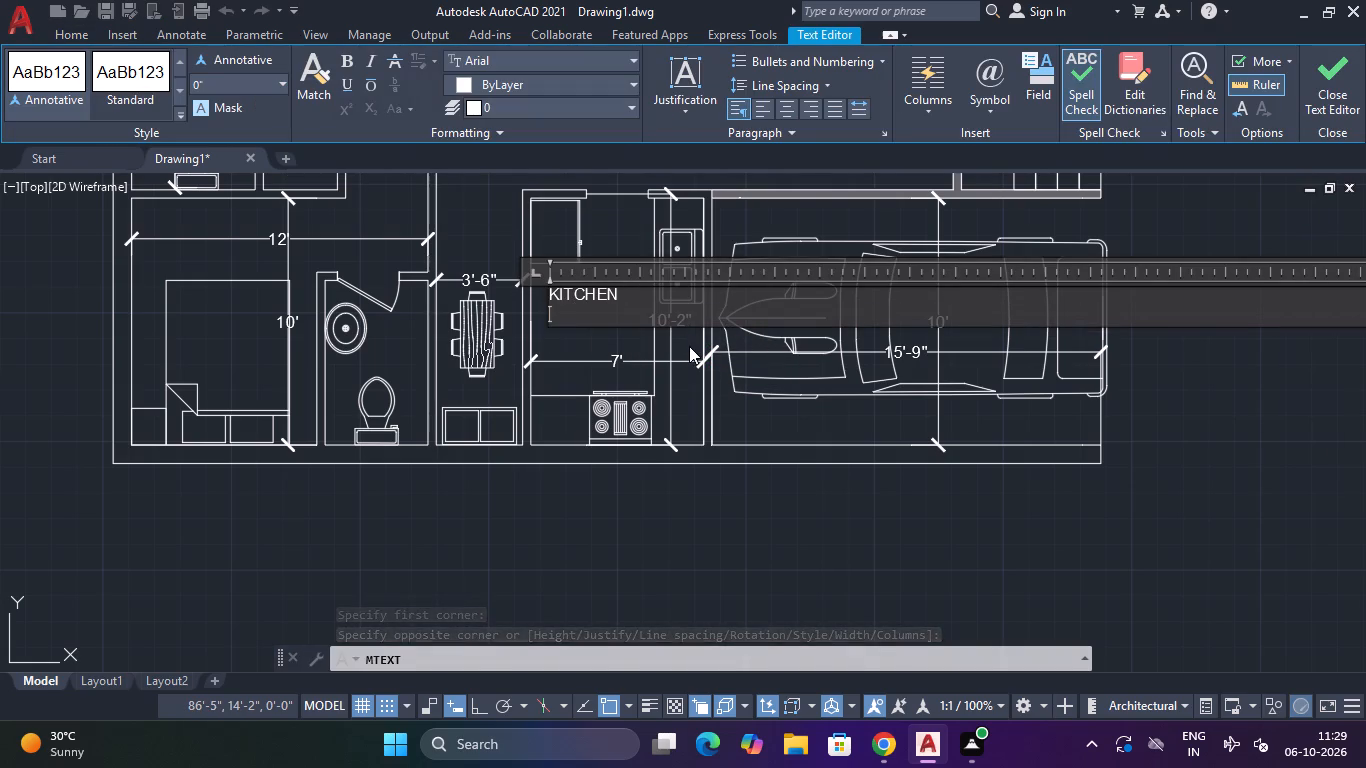
pyautogui.write("7'")
pyautogui.press('space')
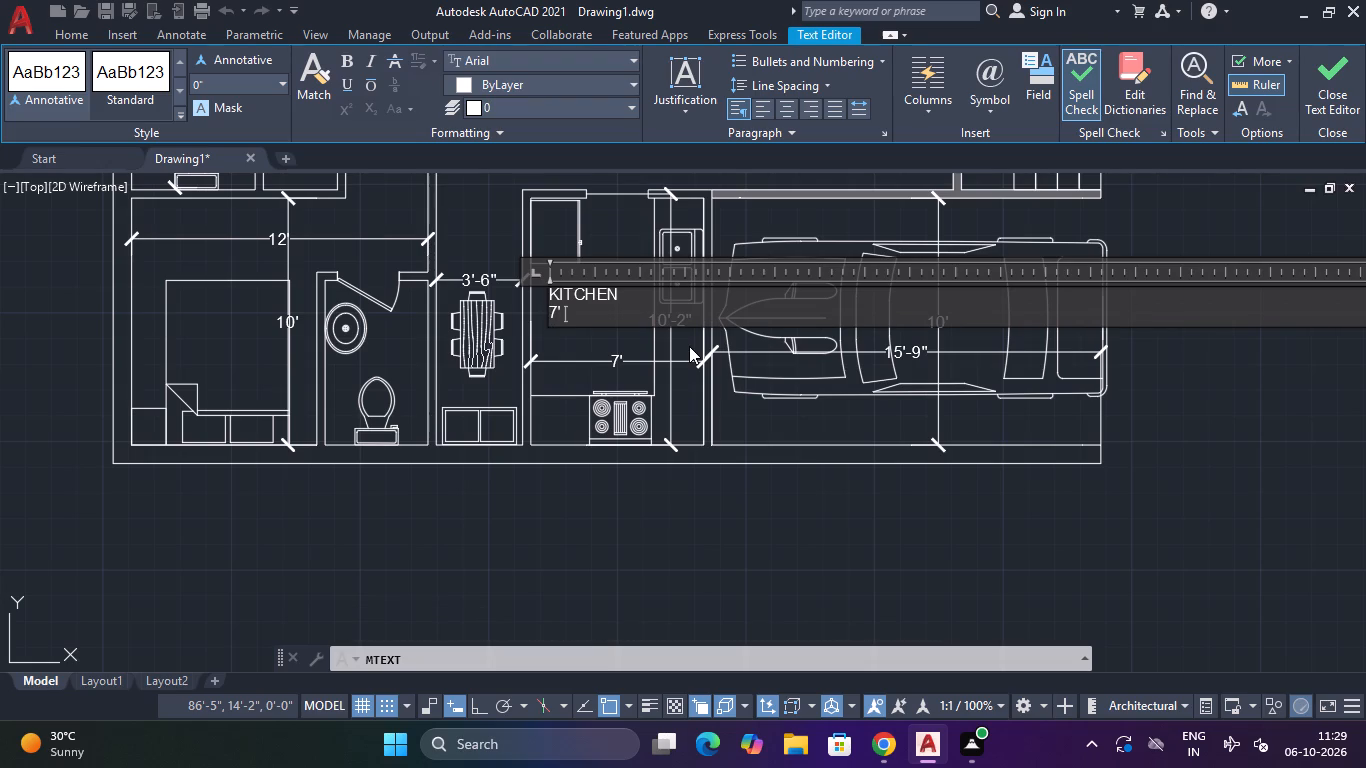
pyautogui.write('X')
pyautogui.press('space')
pyautogui.write("10'")
pyautogui.press('space')
pyautogui.write('2"')
pyautogui.click(1349, 60)
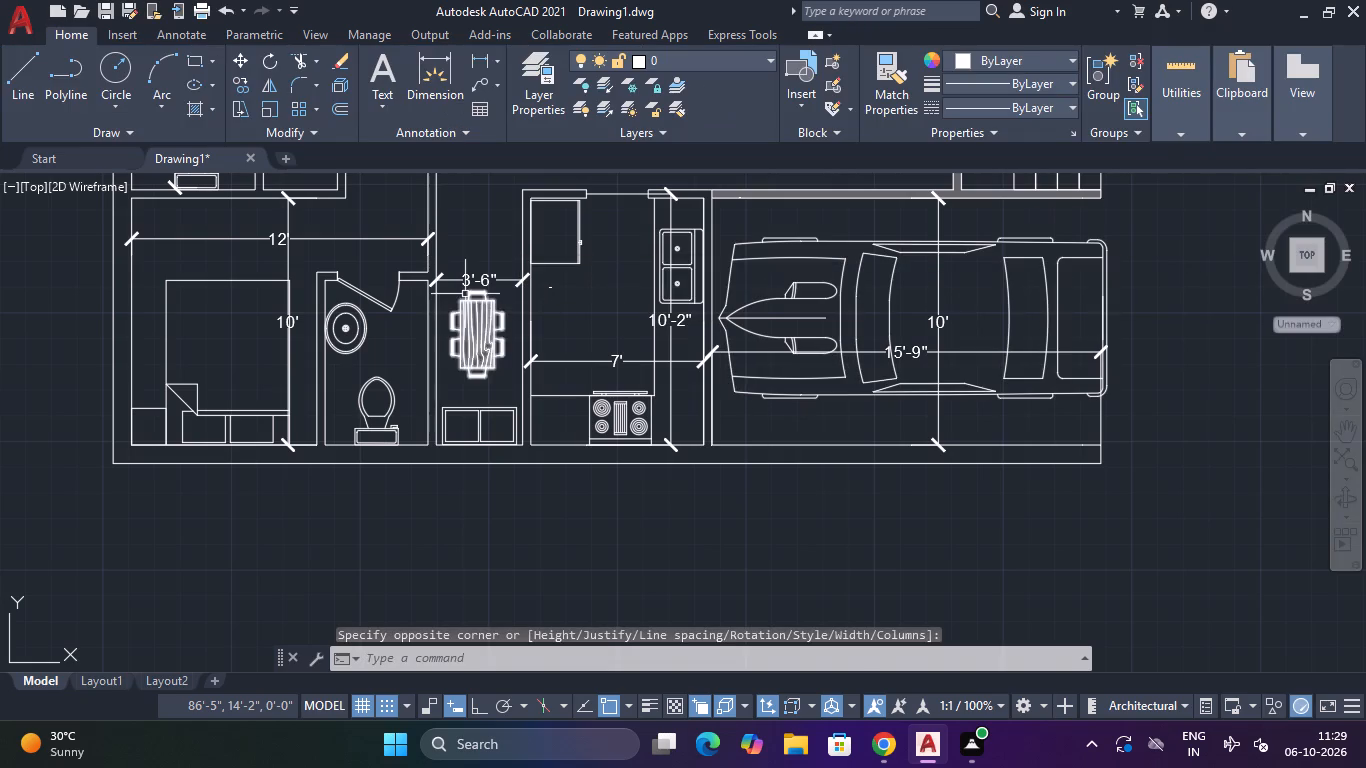
# Start multiline text north of the dining table, in the strip beside the kitchen, with "DINING" as the first line.
pyautogui.scroll(1, 465, 294)
pyautogui.scroll(-1, 465, 294)
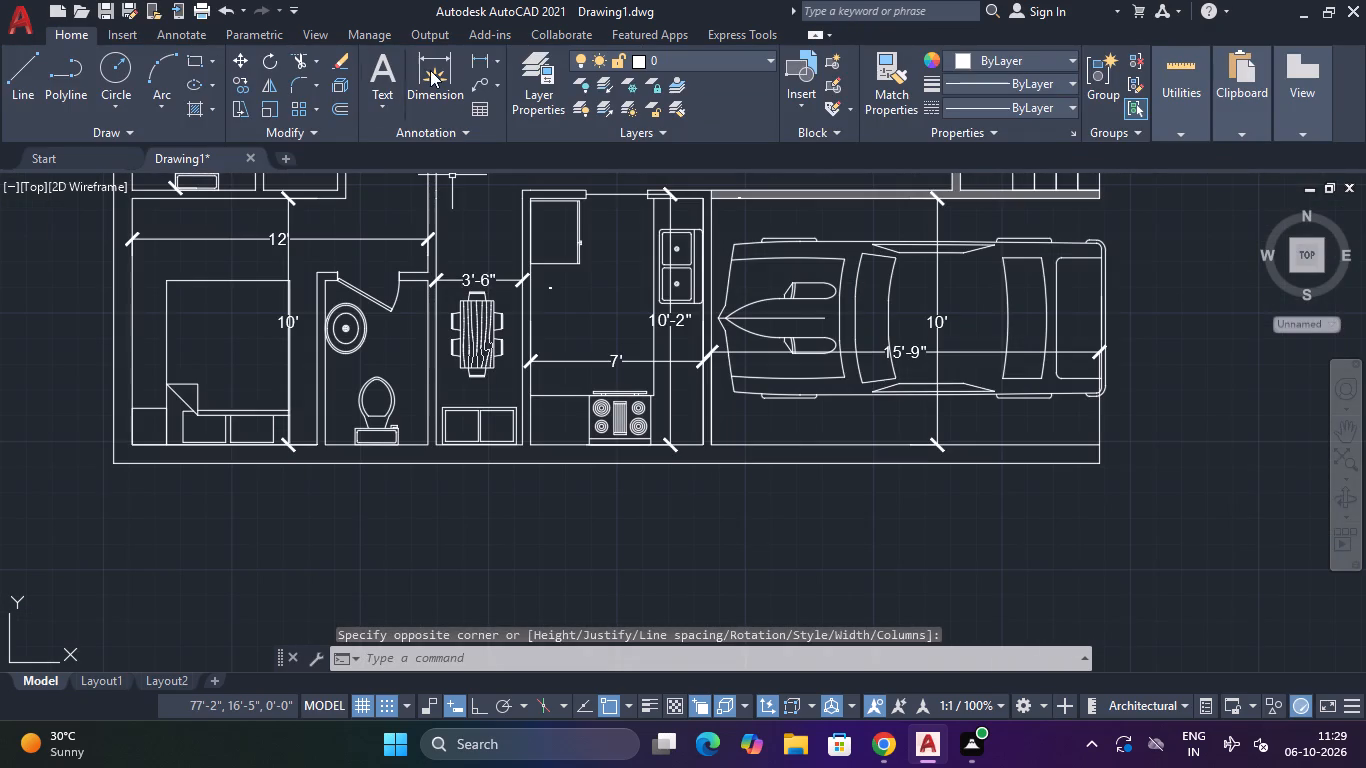
pyautogui.click(390, 78)
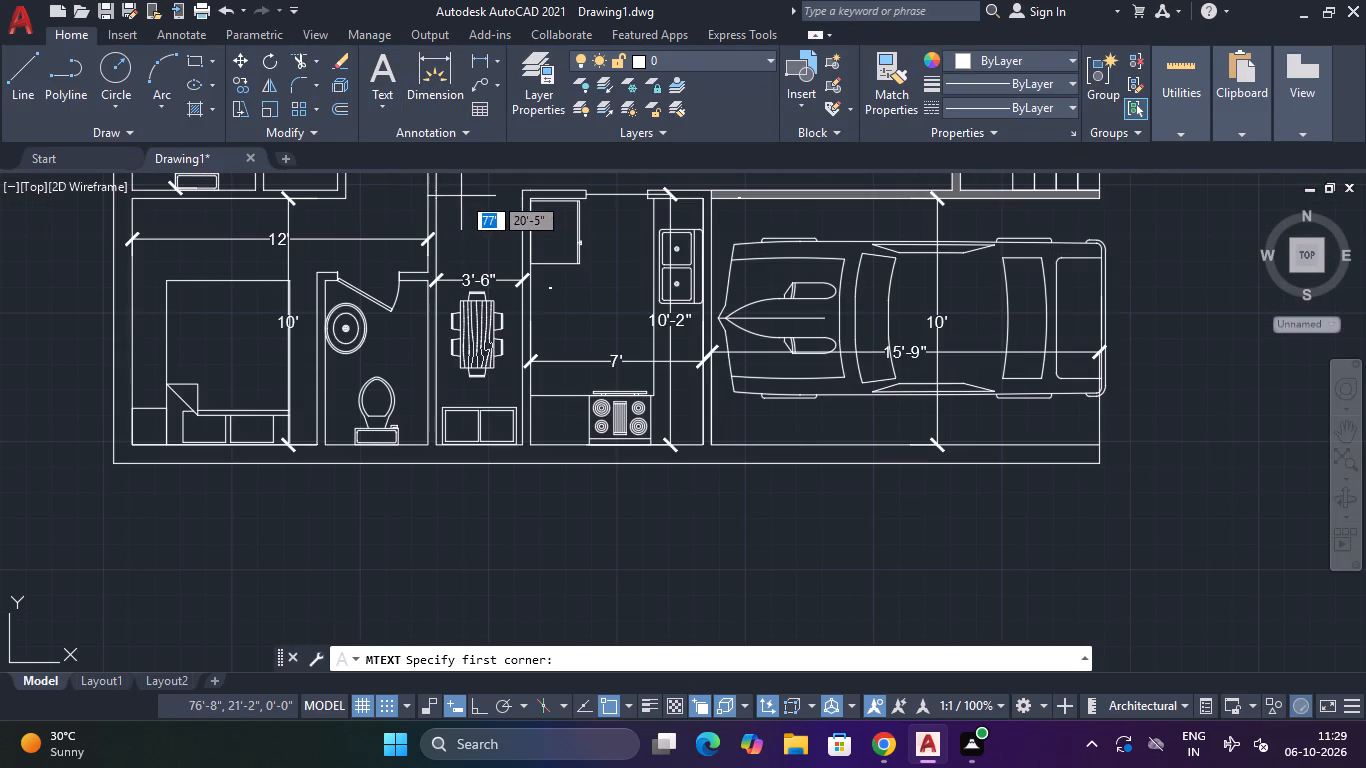
pyautogui.click(445, 201)
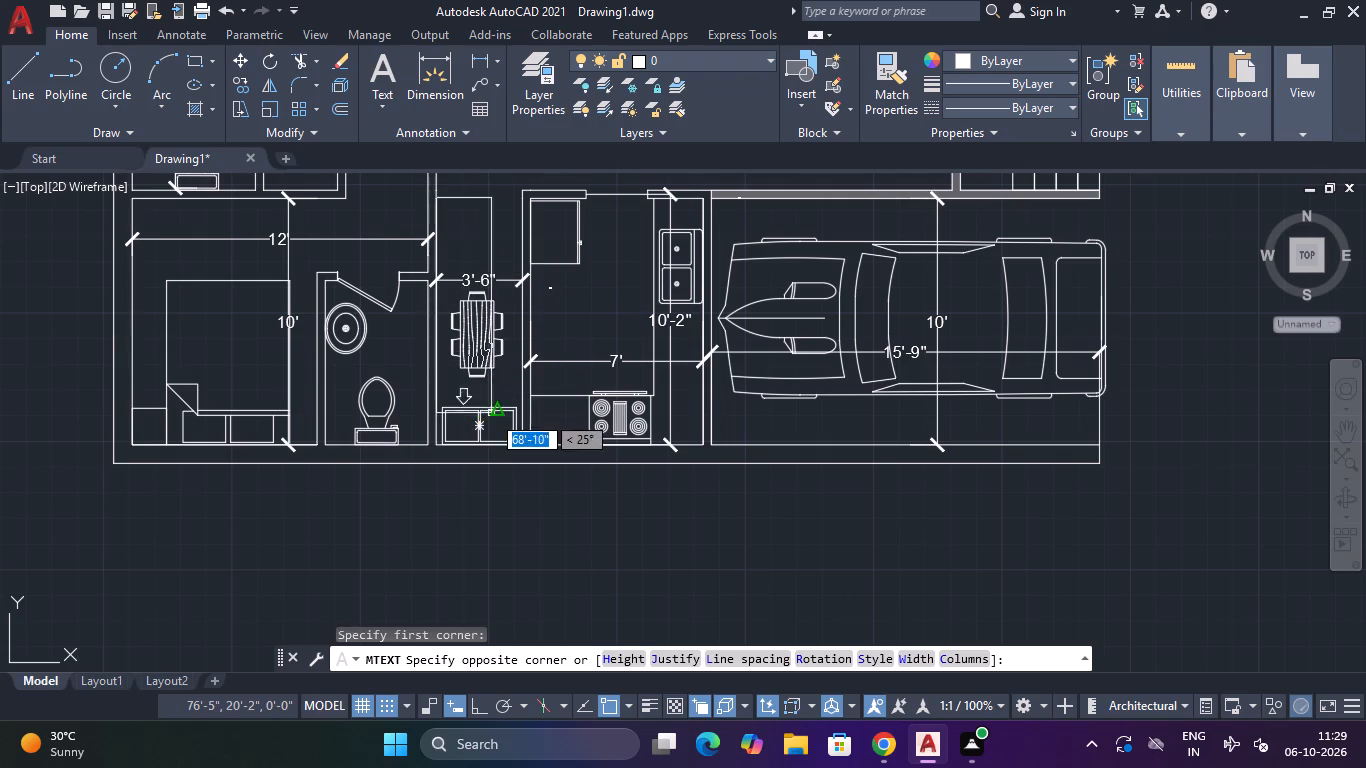
pyautogui.click(516, 422)
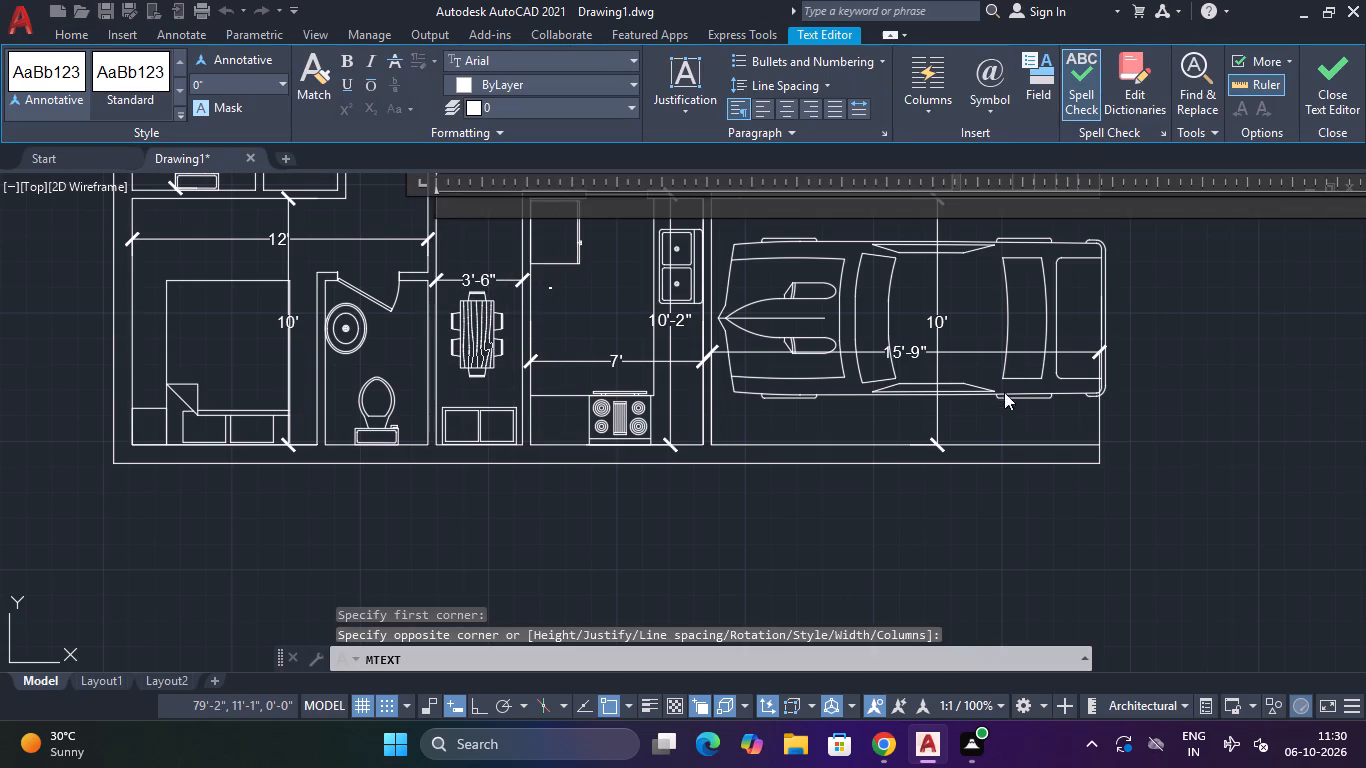
pyautogui.write('DINI N')
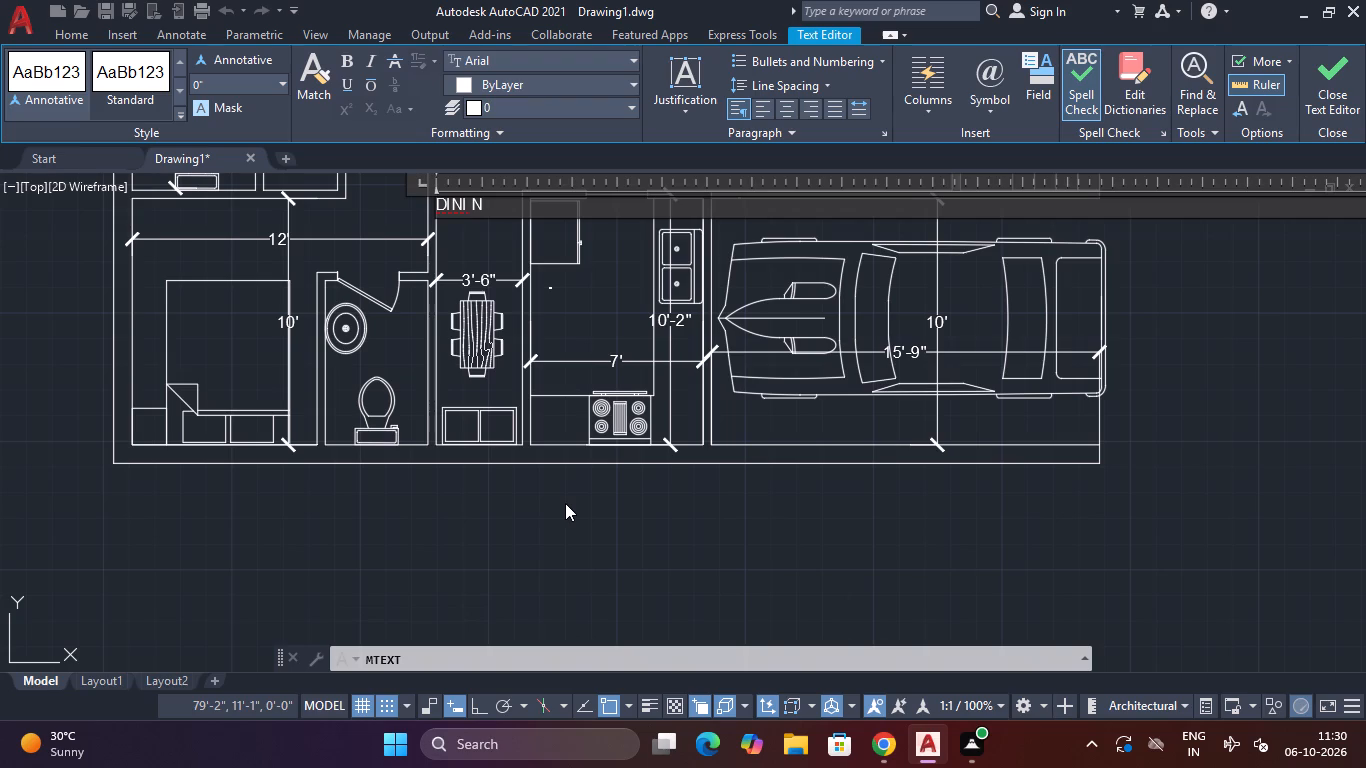
pyautogui.press('BackSpace')
pyautogui.press('BackSpace')
pyautogui.write('NG')
pyautogui.press('space')
pyautogui.press('Return')
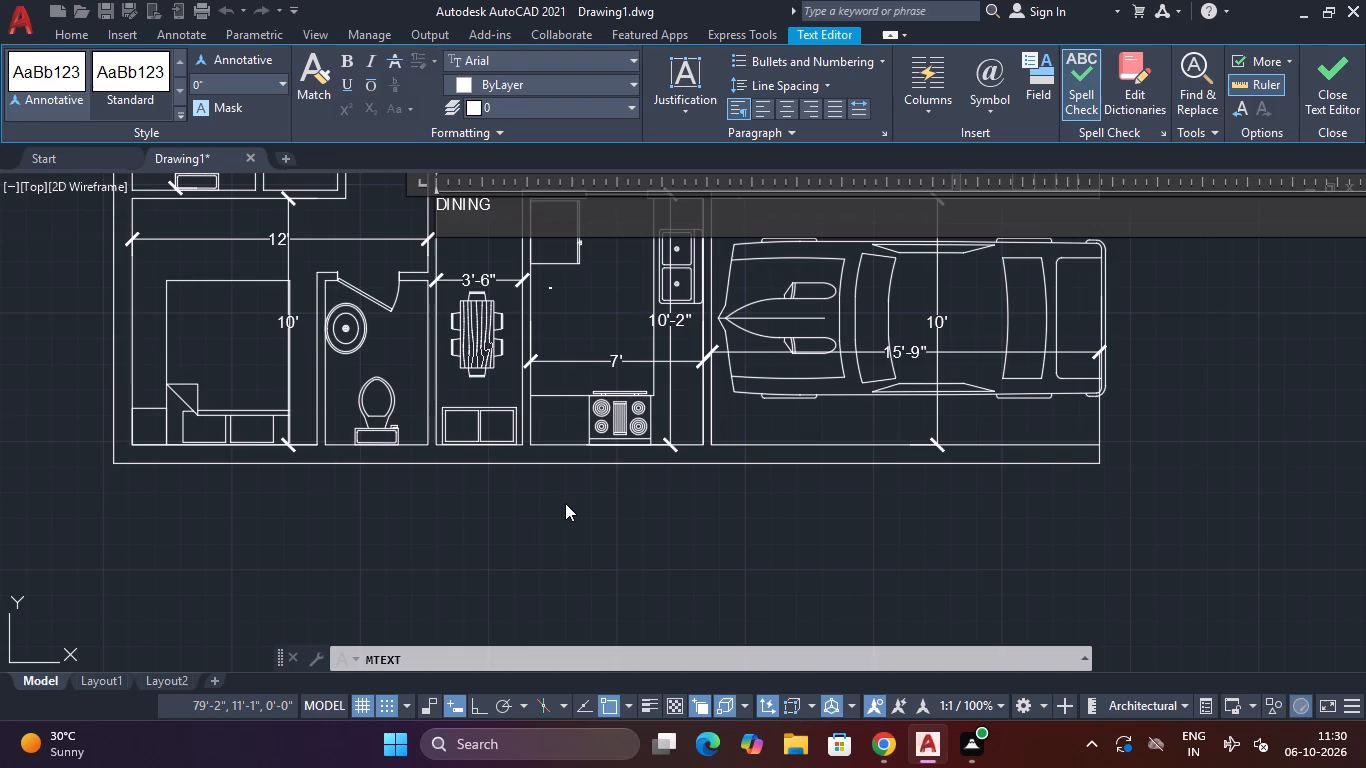
# Enter the dining area's size as 3'6" X 10' on the second line and finish the text.
pyautogui.write('3\\')
pyautogui.press('BackSpace')
pyautogui.press("'")
pyautogui.press('6')
pyautogui.write('" X')
pyautogui.press('space')
pyautogui.write("10'")
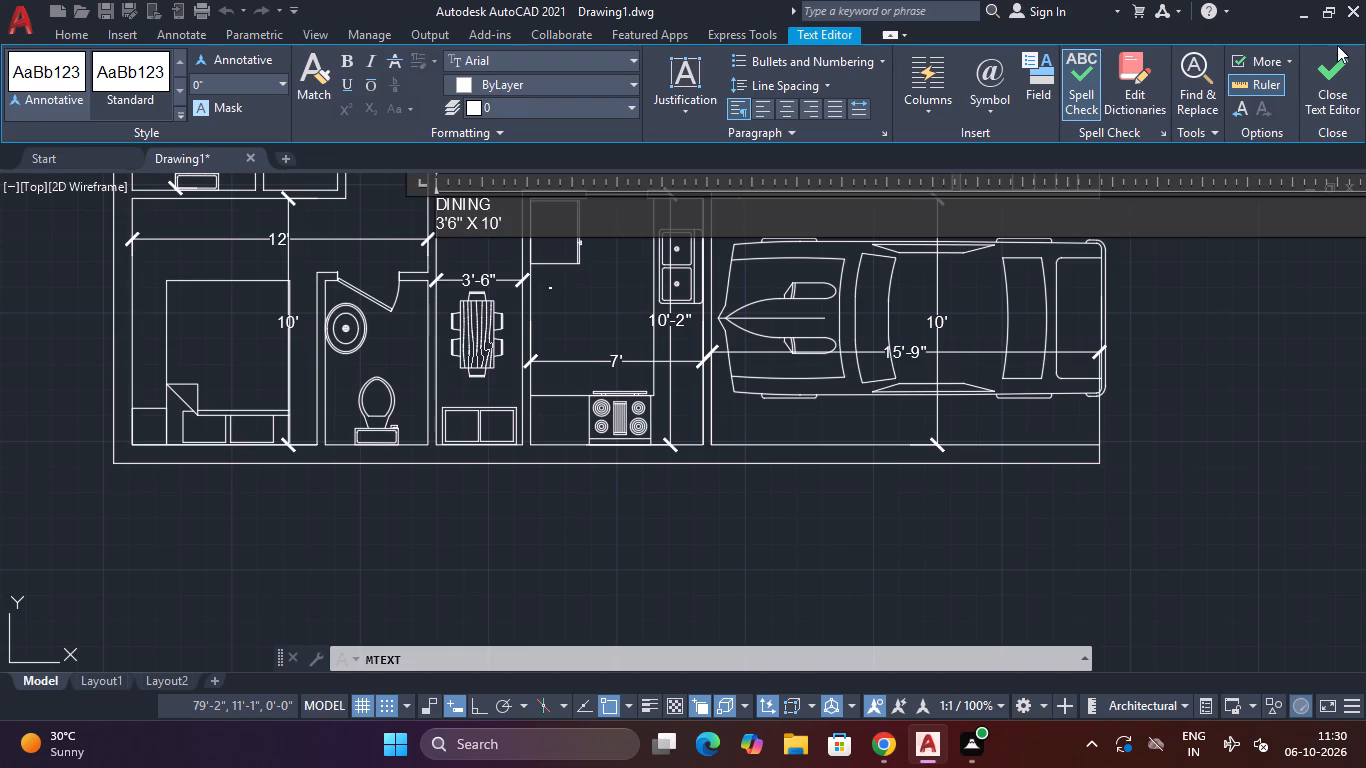
pyautogui.click(1336, 62)
# Start multiline text above the bed in the southwest bedroom, with "MASTER BEDROOM" as the first line.
pyautogui.moveTo(440, 342); pyautogui.dragTo(624, 432, button='middle')
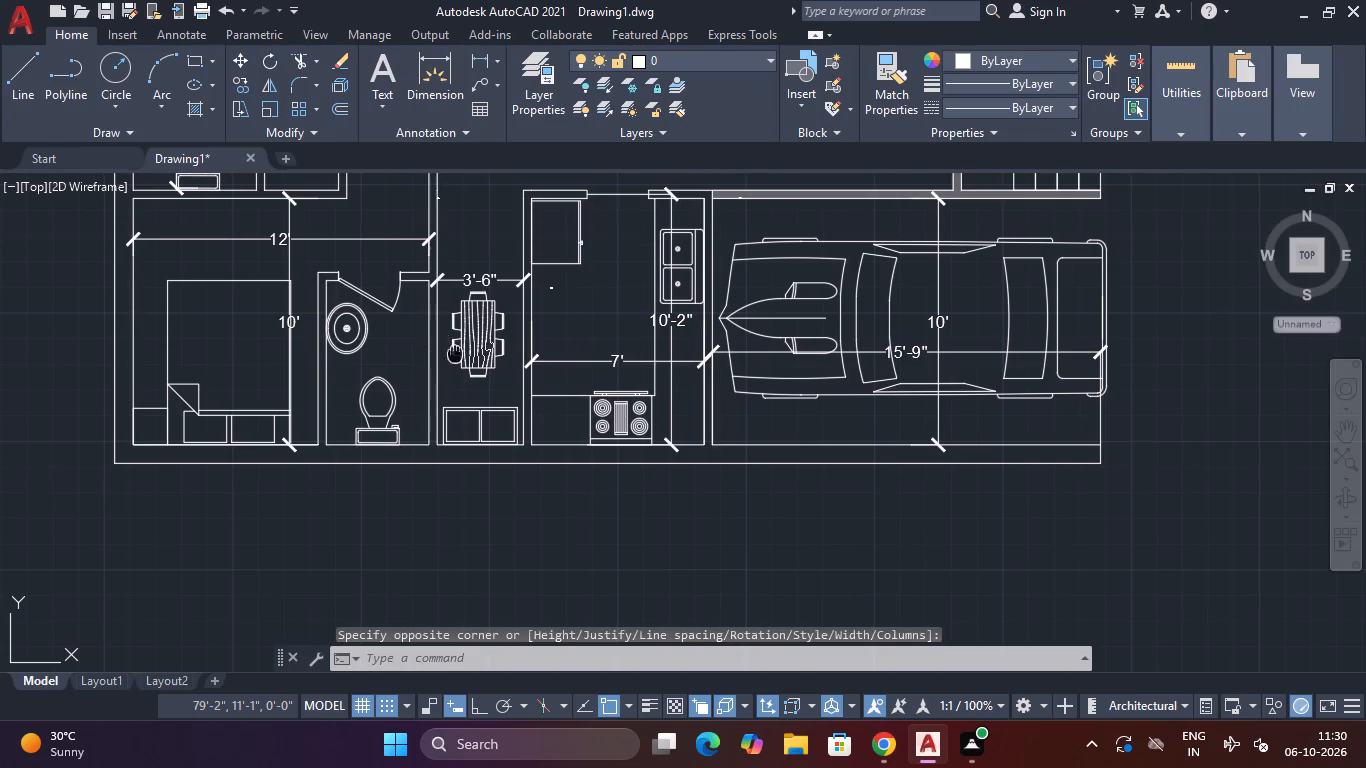
pyautogui.moveTo(624, 432); pyautogui.dragTo(832, 434, button='middle')
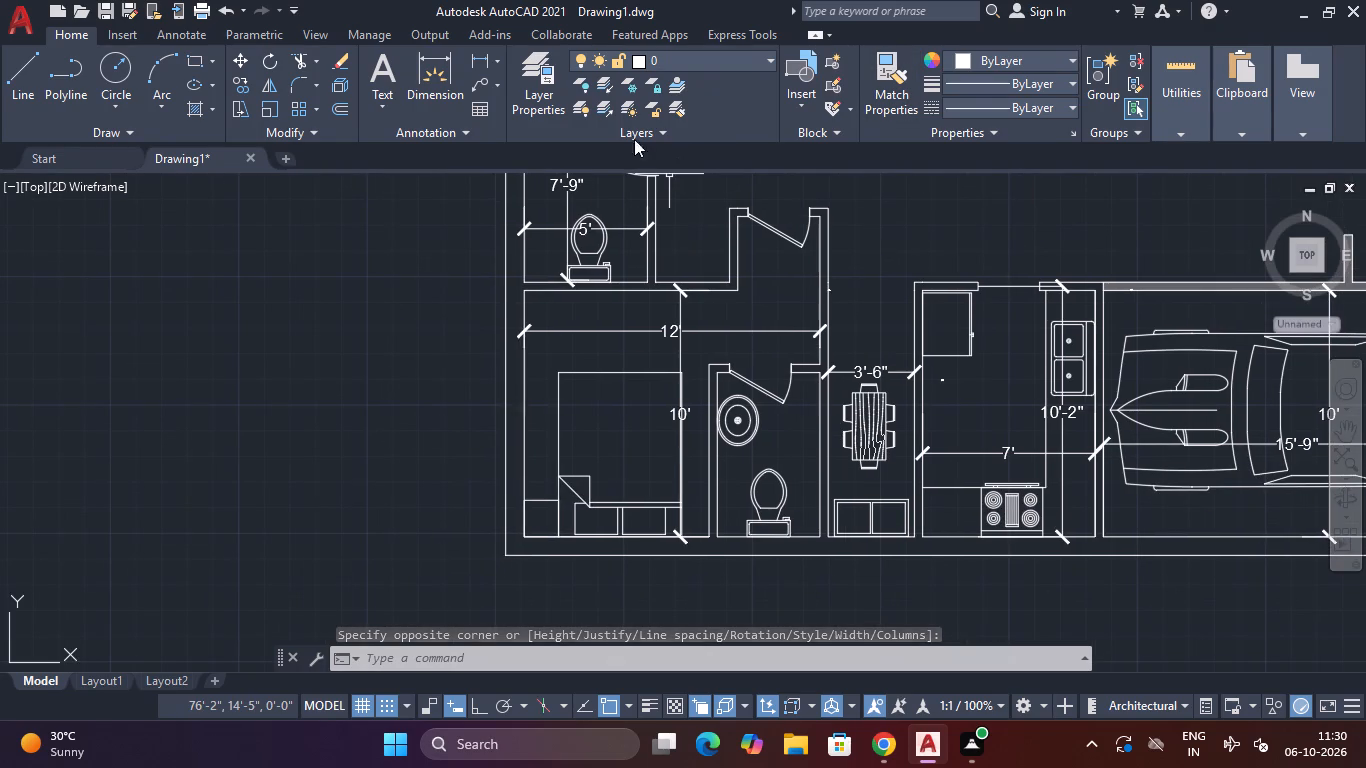
pyautogui.click(384, 88)
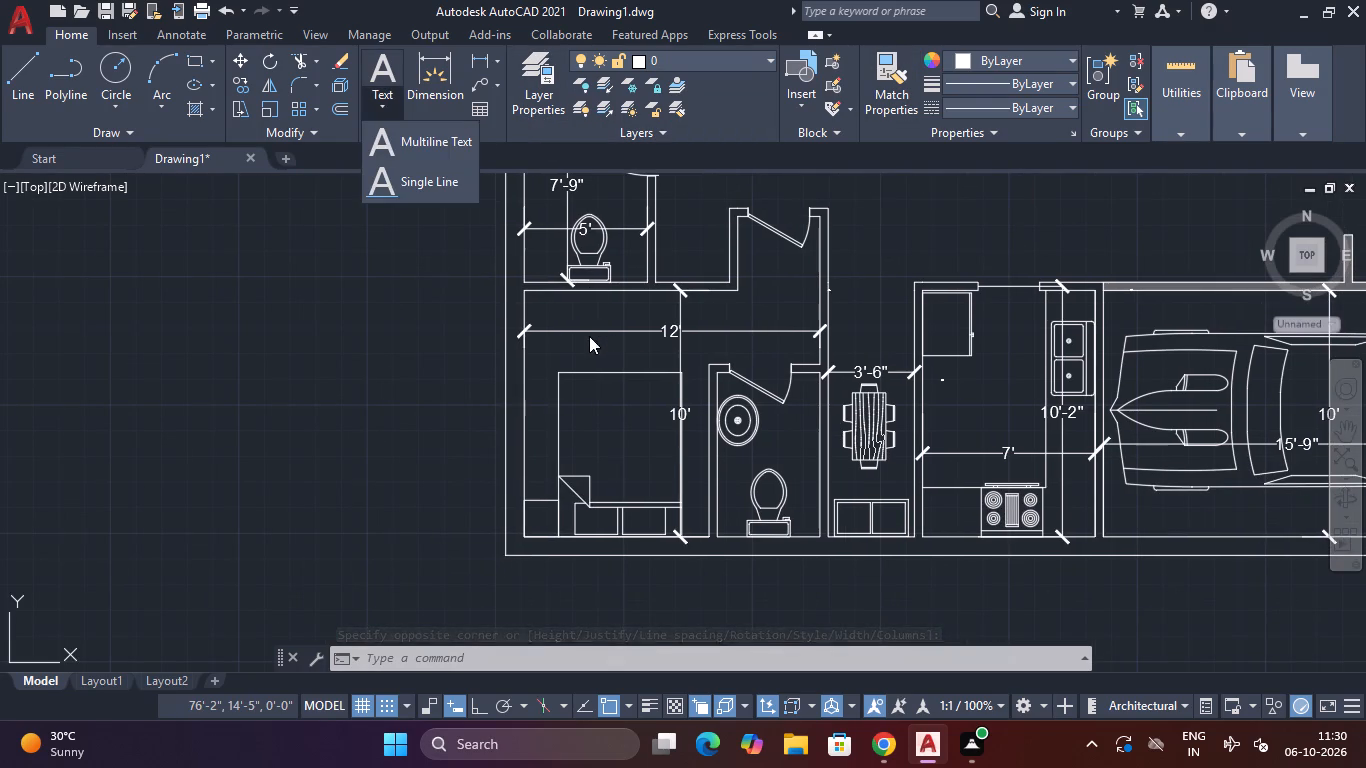
pyautogui.click(369, 53)
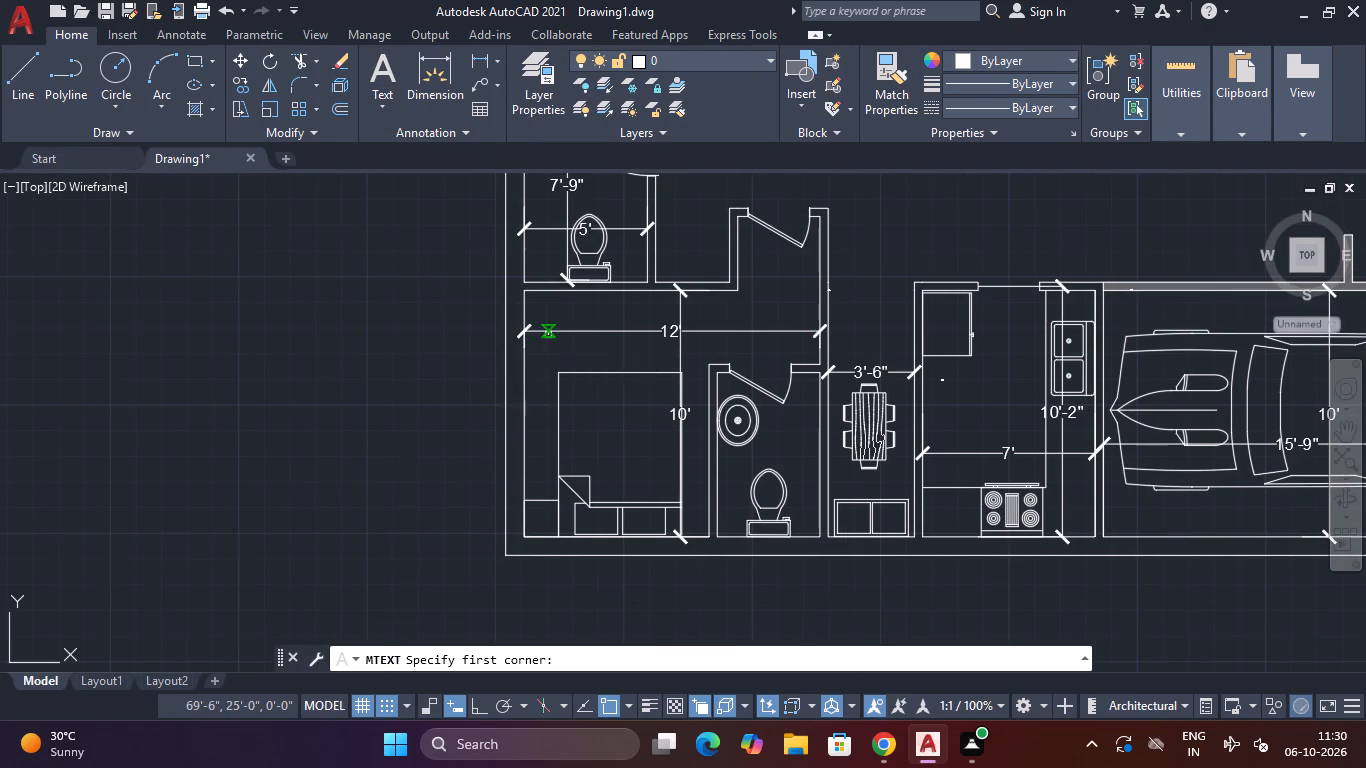
pyautogui.click(548, 335)
pyautogui.click(792, 381)
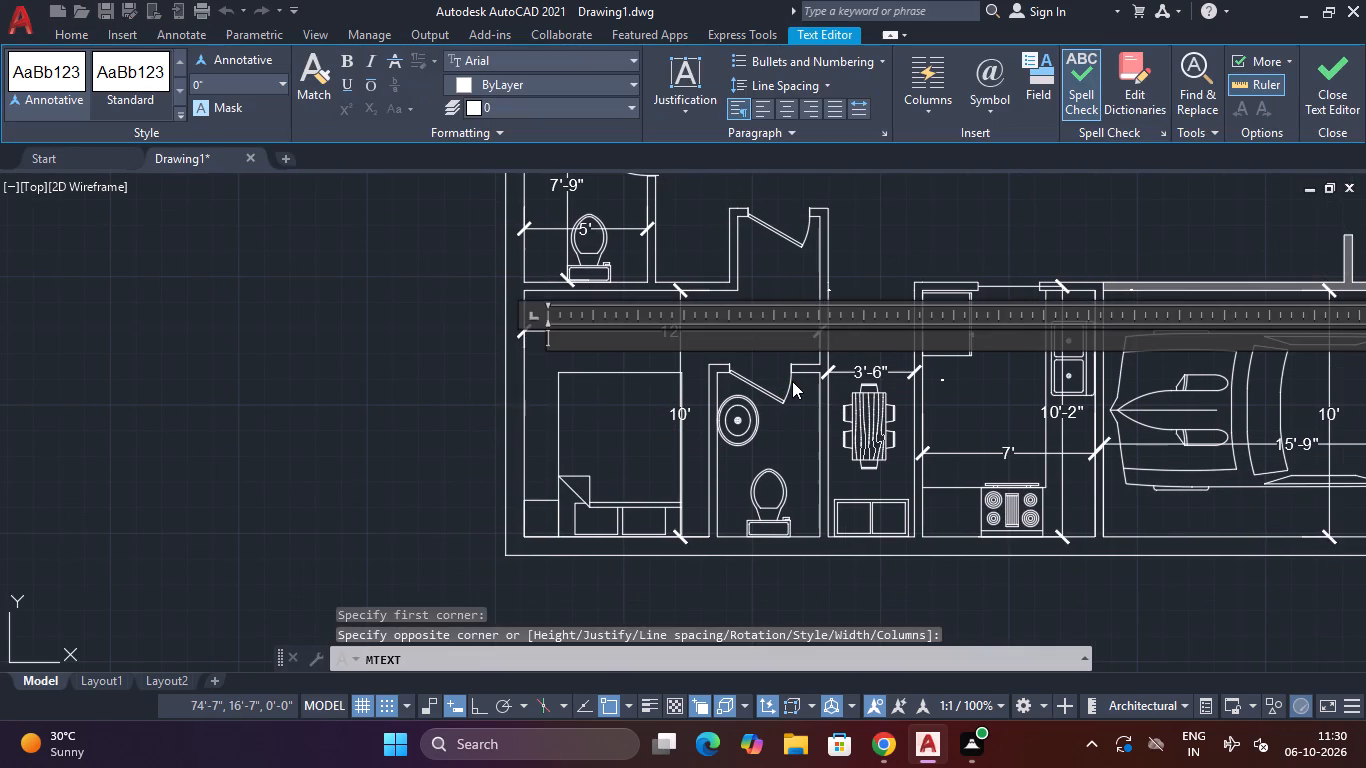
pyautogui.press('m')
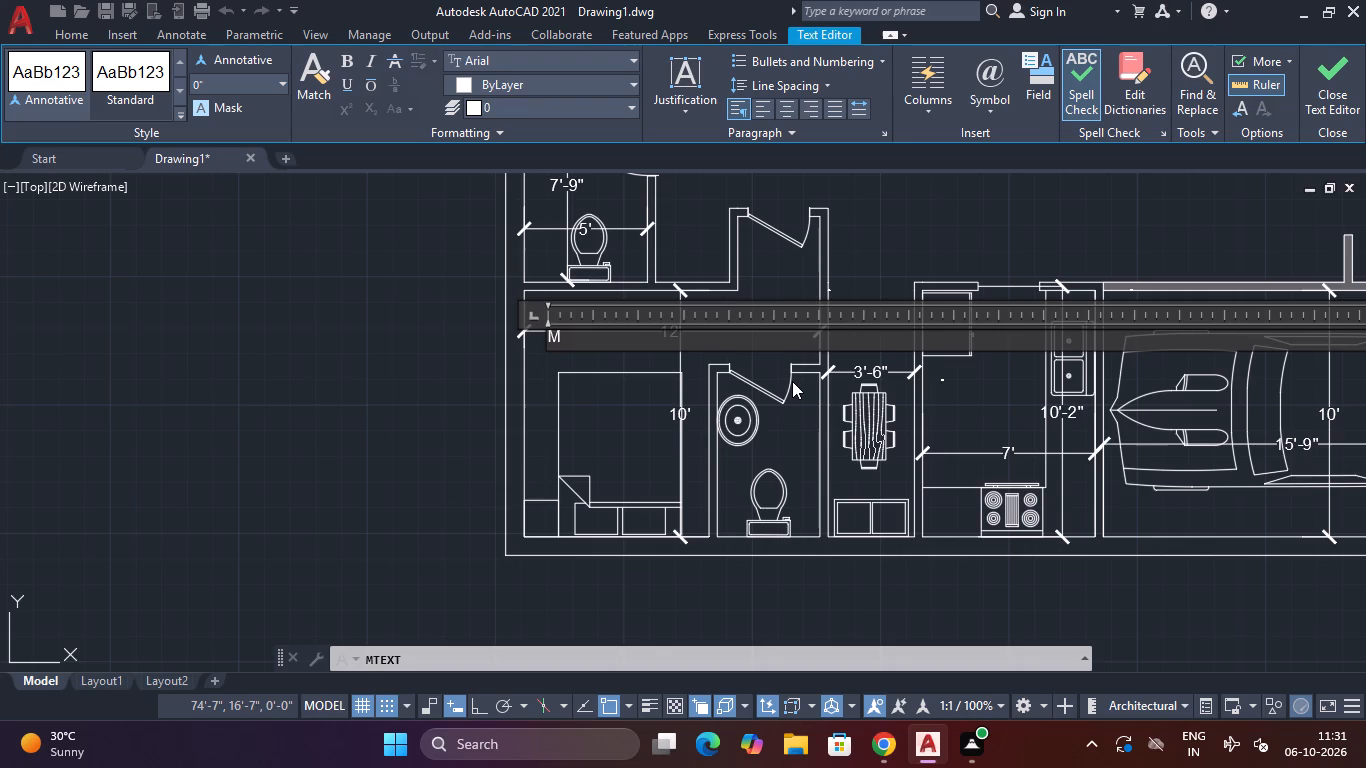
pyautogui.write('AS')
pyautogui.write('TR')
pyautogui.press('BackSpace')
pyautogui.press('e')
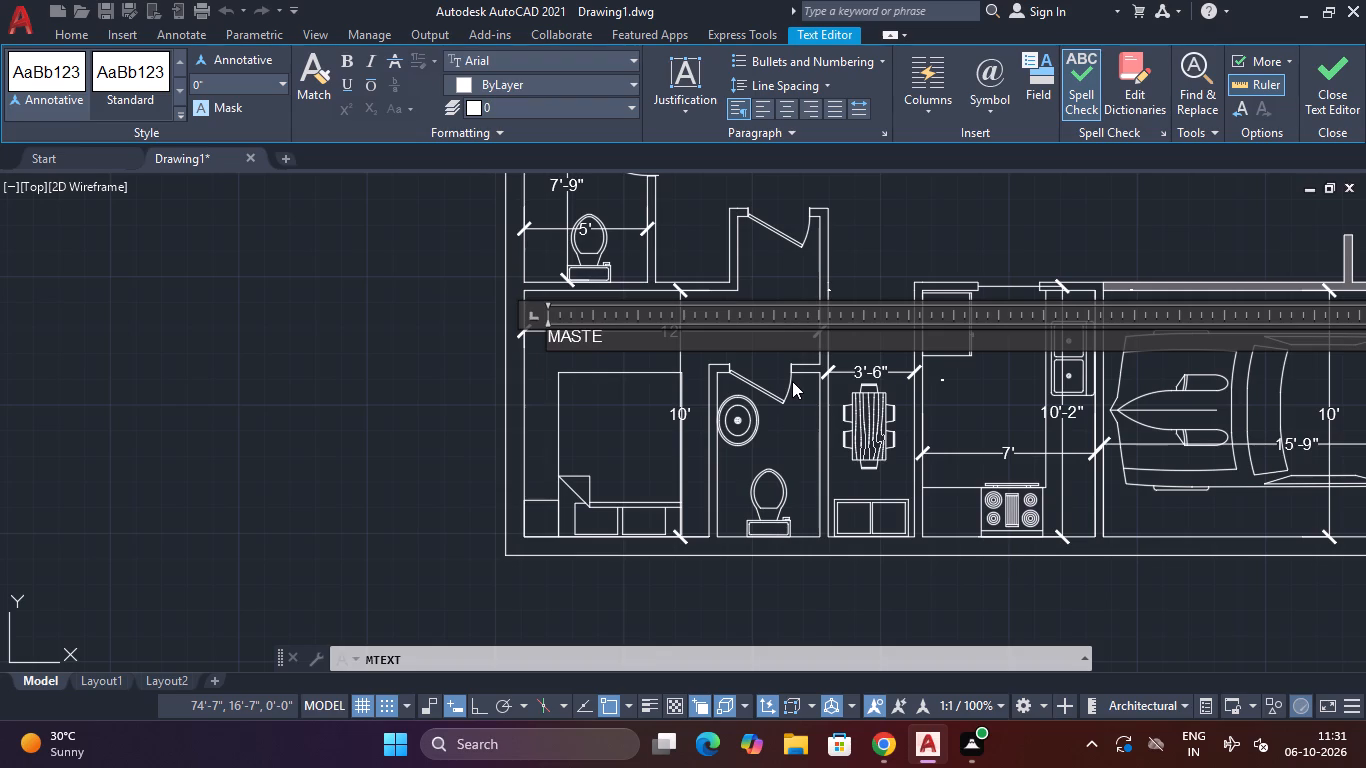
pyautogui.write('R')
pyautogui.press('space')
pyautogui.write('BEDROOM')
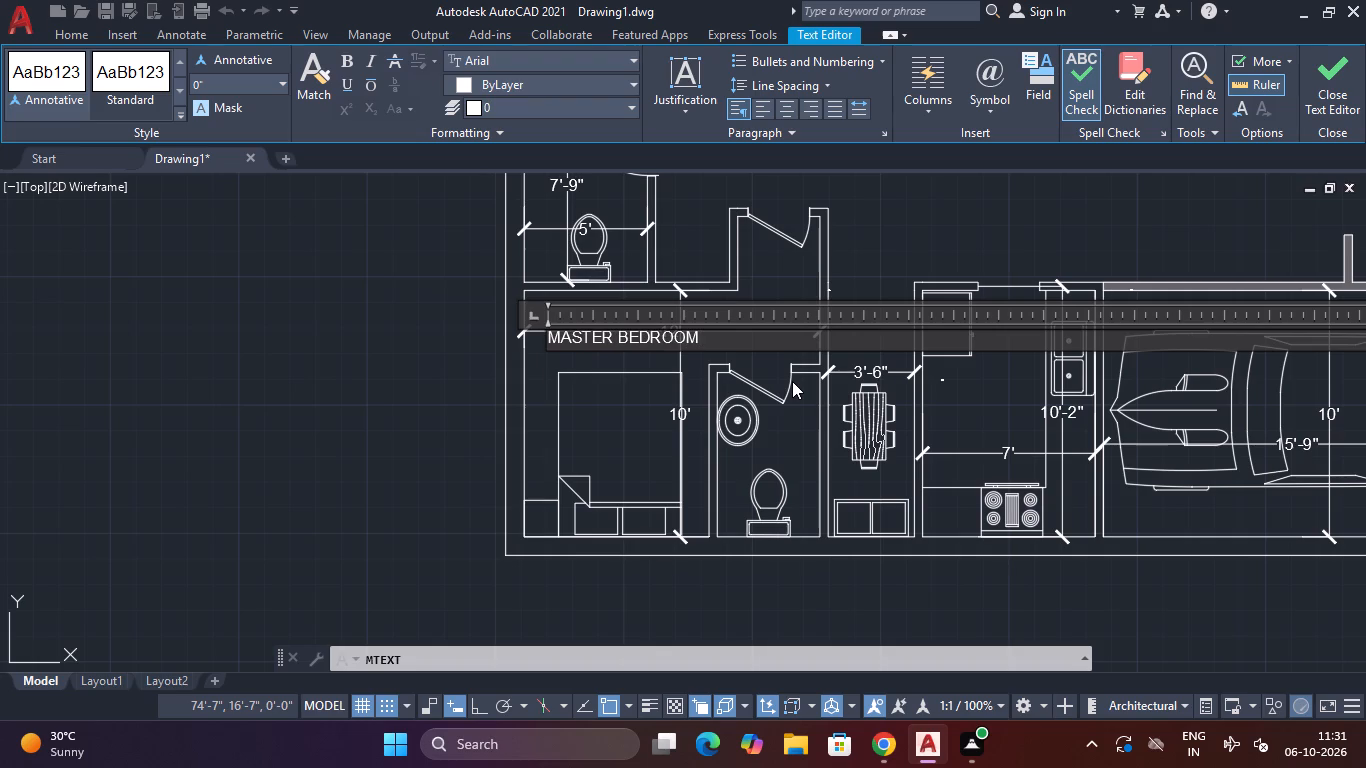
pyautogui.press('Return')
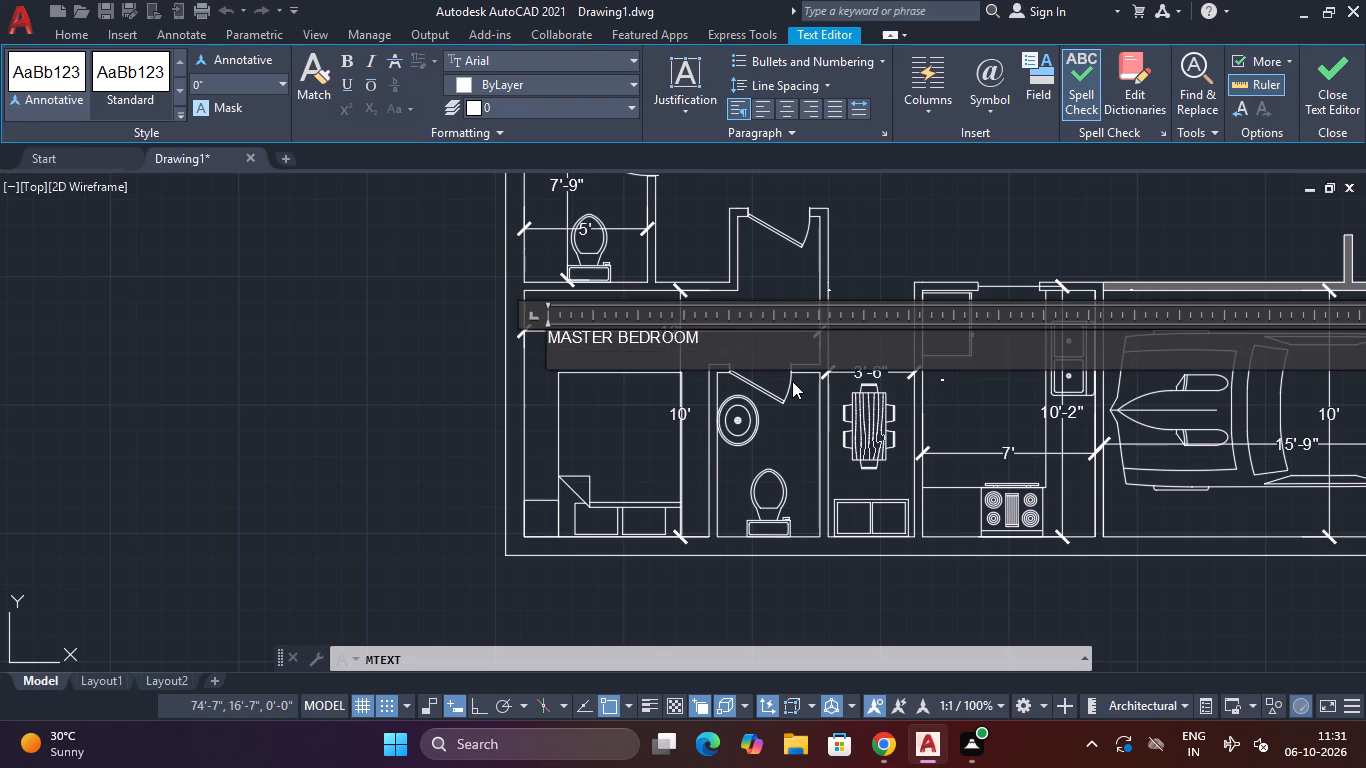
# Enter the master bedroom's size as 12' X 10' on the second line and finish the text.
pyautogui.write("12'")
pyautogui.press('space')
pyautogui.write('X')
pyautogui.press('space')
pyautogui.press('0')
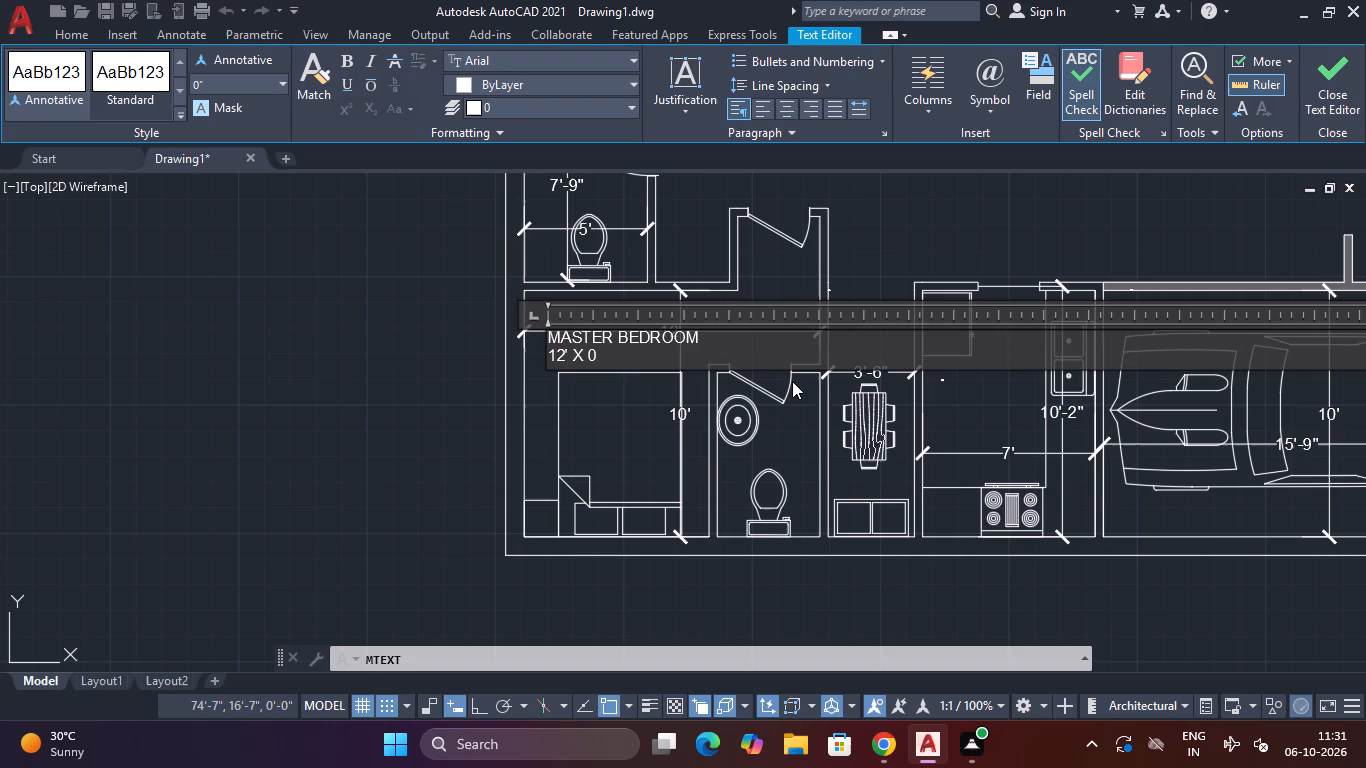
pyautogui.press('BackSpace')
pyautogui.write('10')
pyautogui.press("'")
pyautogui.click(1315, 97)
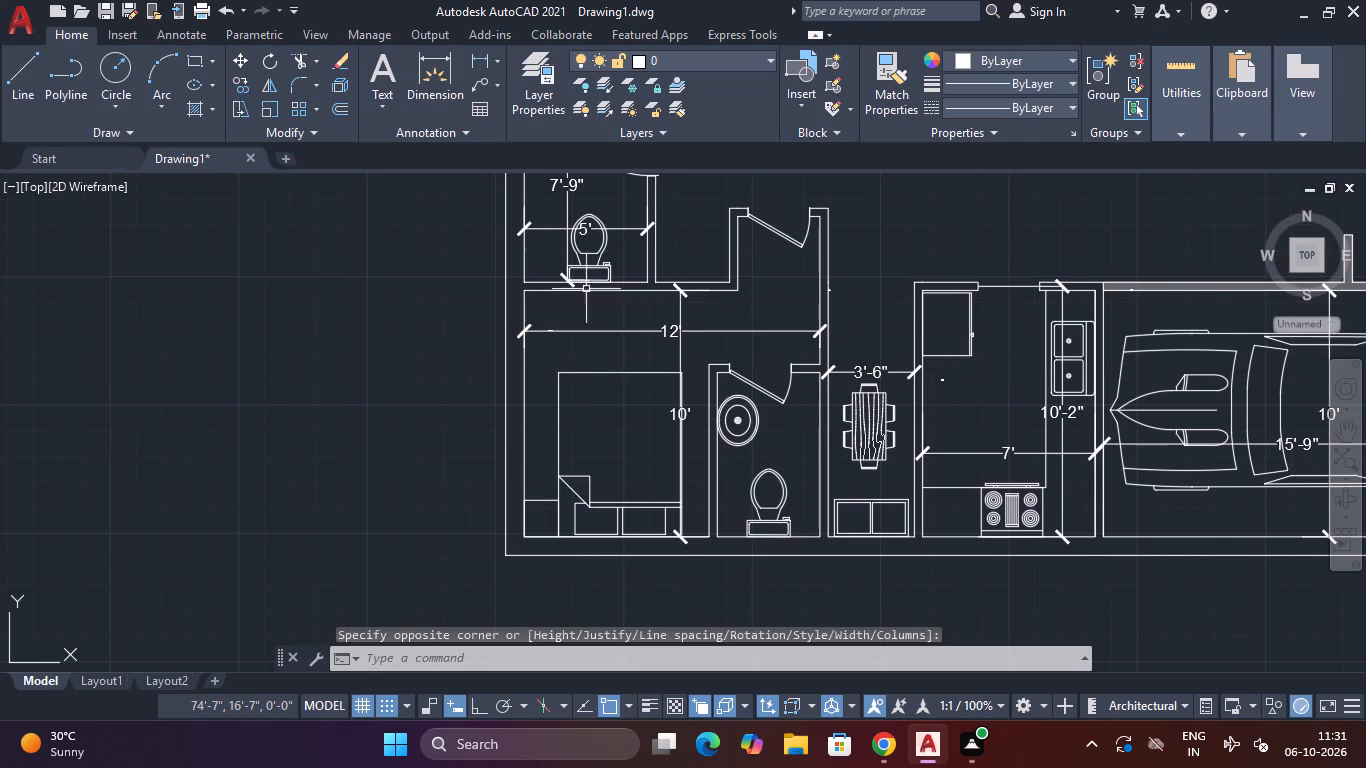
# Start multiline text in the west toilet between the basin and the WC, with "TOILET" as the first line.
pyautogui.moveTo(597, 280); pyautogui.dragTo(576, 438, button='middle')
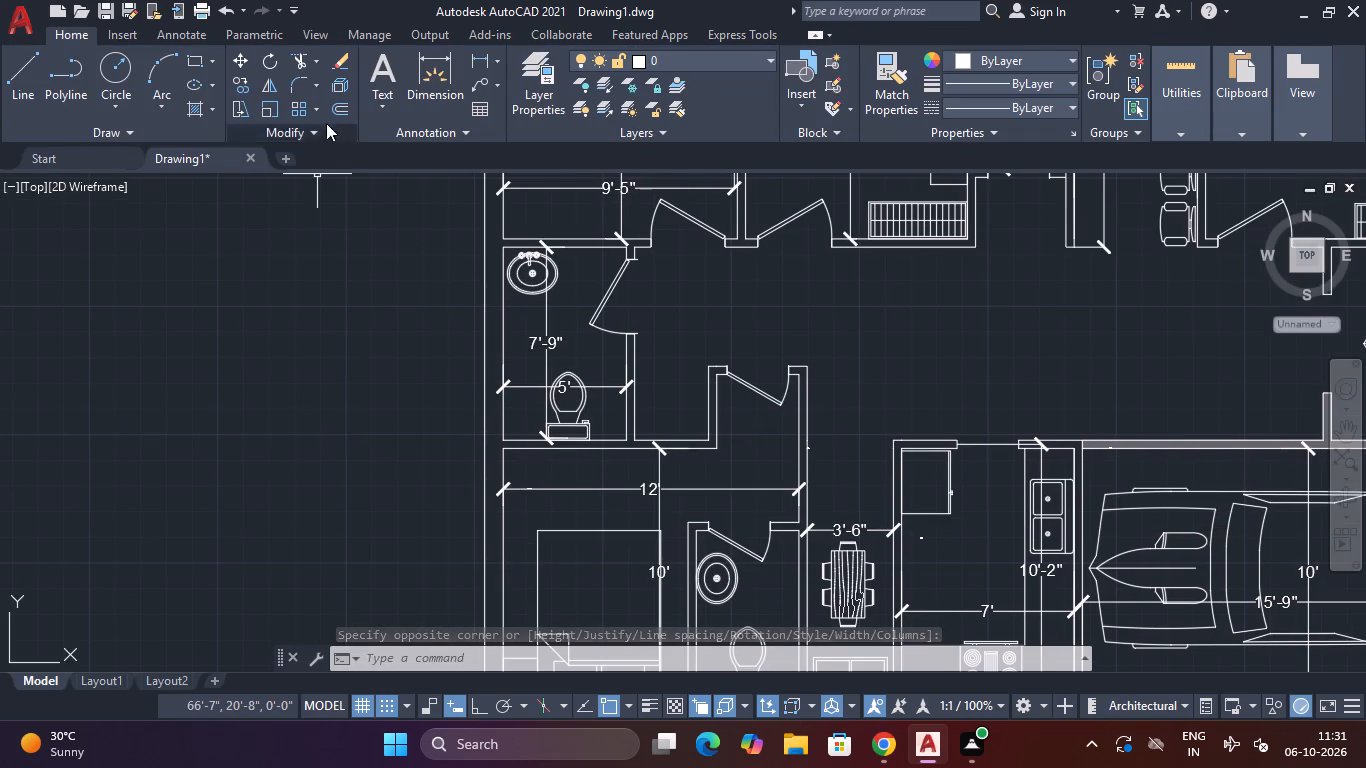
pyautogui.click(368, 66)
pyautogui.click(369, 66)
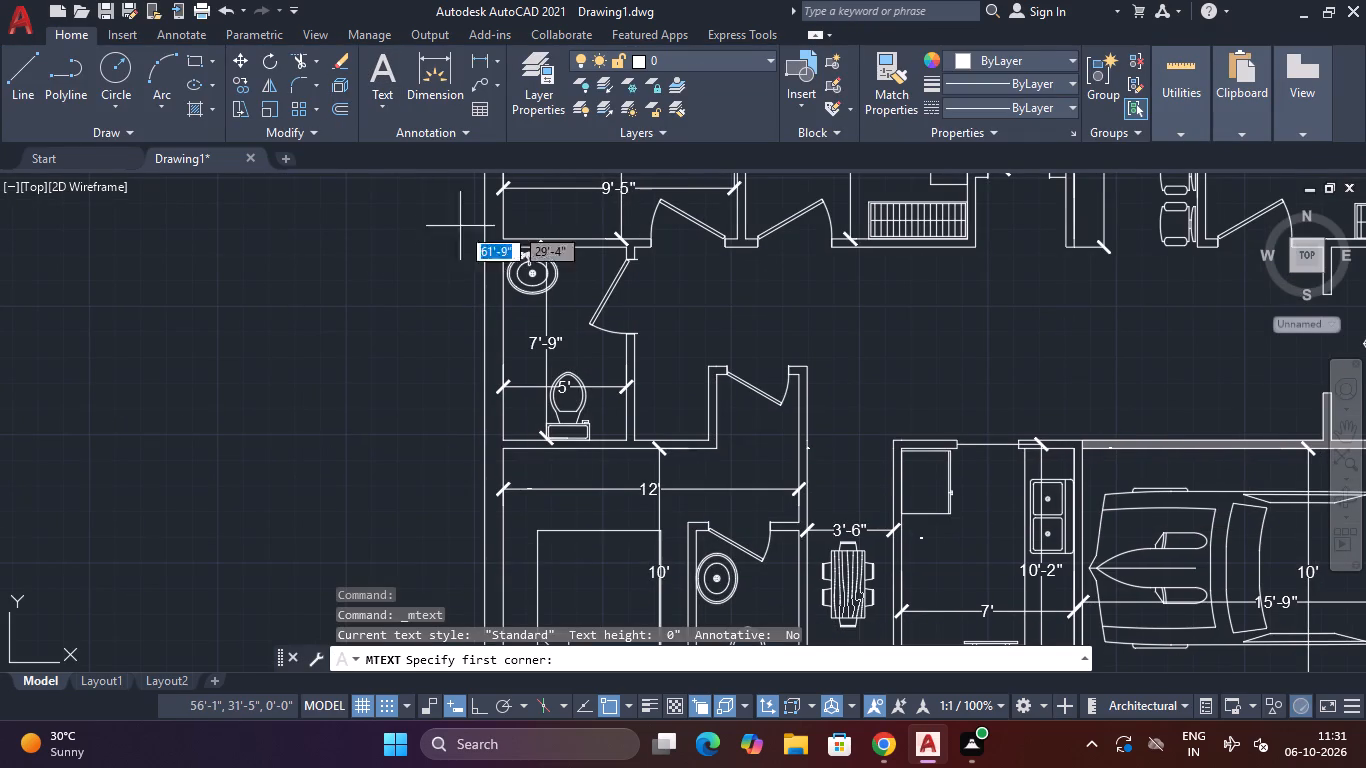
pyautogui.click(523, 310)
pyautogui.click(606, 379)
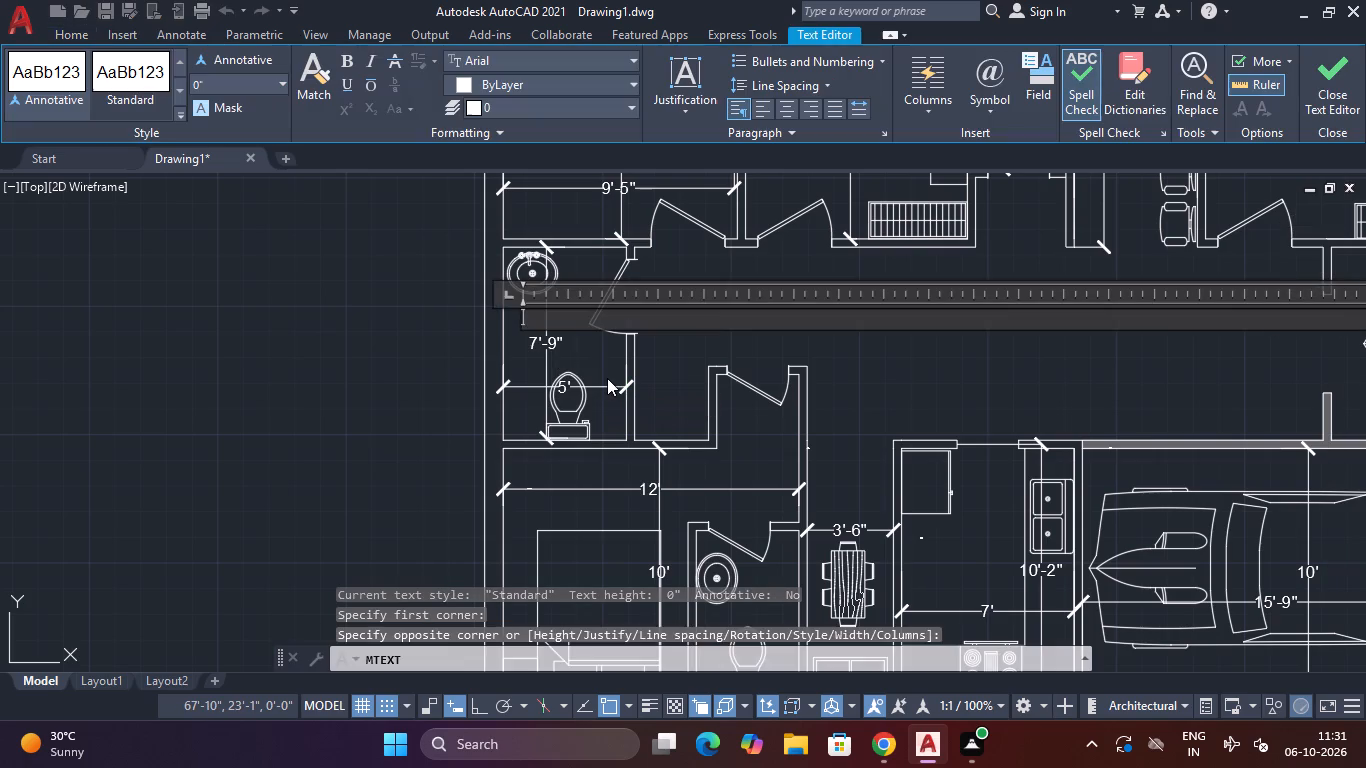
pyautogui.write('TOILET')
pyautogui.press('space')
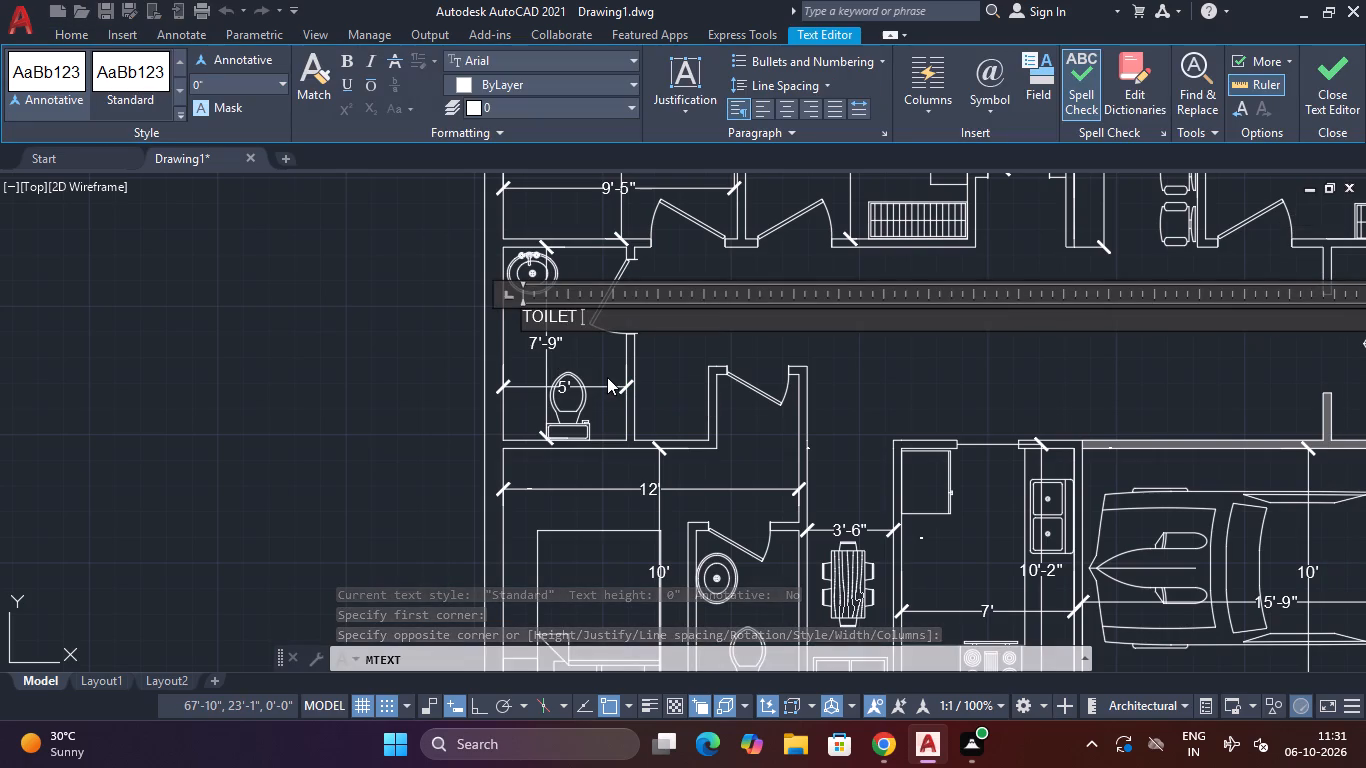
# Enter the west toilet's size as 5' X 7'9" on the second line and finish the text.
pyautogui.press('Return')
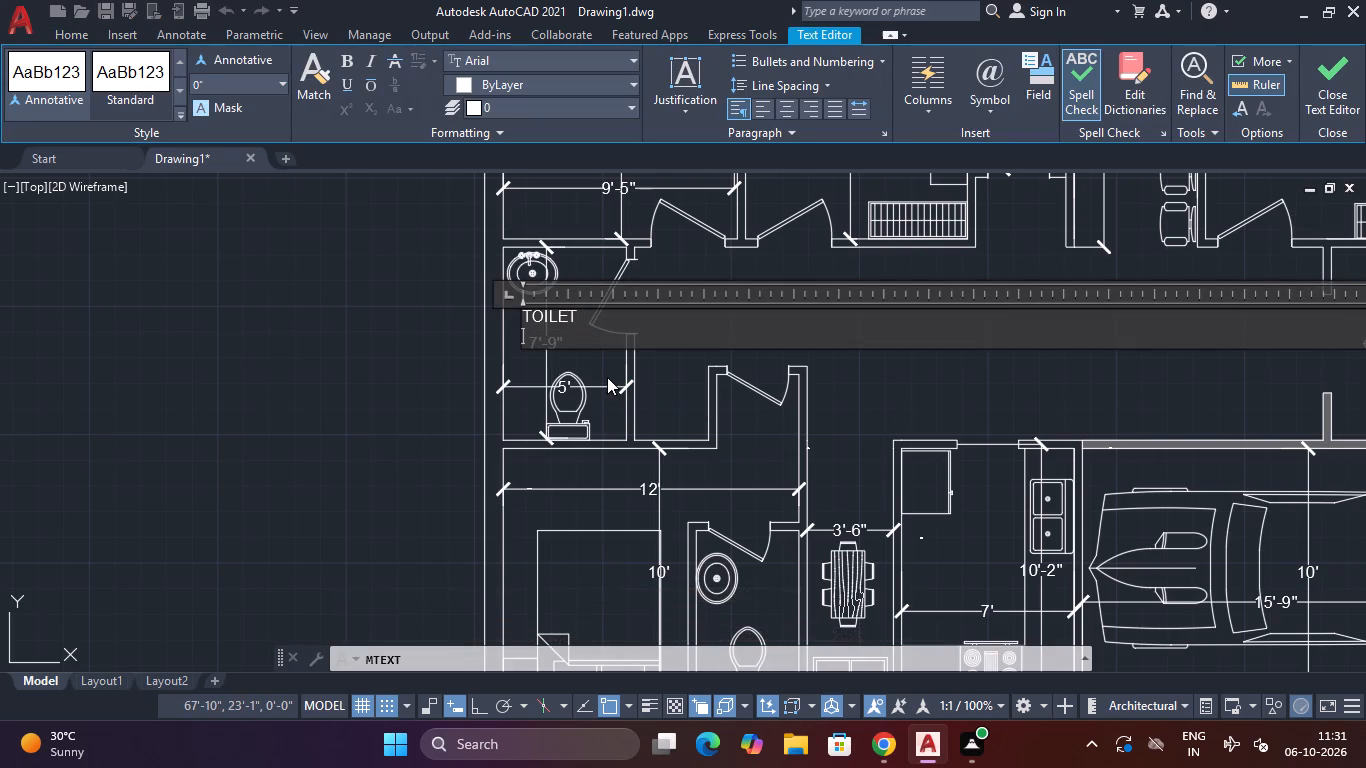
pyautogui.press('5')
pyautogui.write("' X")
pyautogui.press('space')
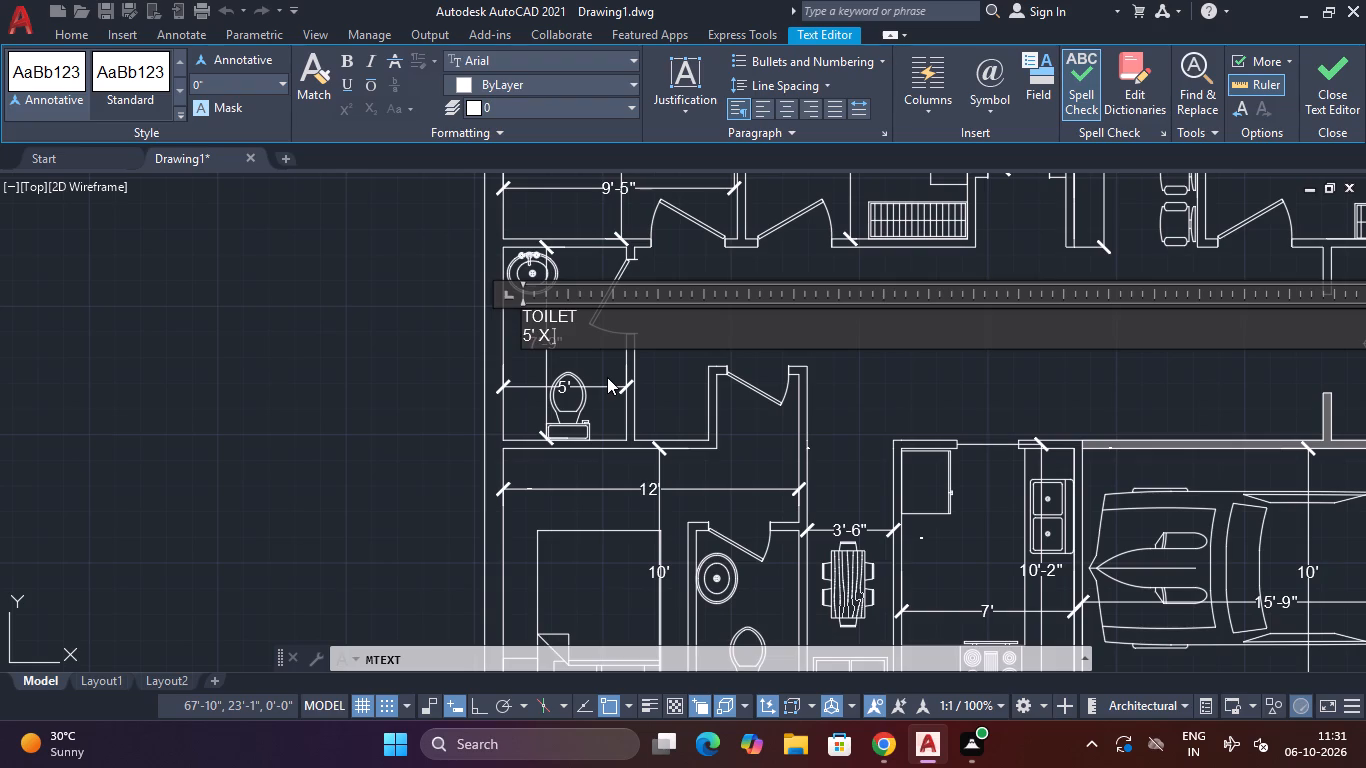
pyautogui.press('7')
pyautogui.write(";'")
pyautogui.press('BackSpace')
pyautogui.press('BackSpace')
pyautogui.press("'")
pyautogui.write('9"')
pyautogui.press('Return')
pyautogui.press('BackSpace')
pyautogui.click(1321, 71)
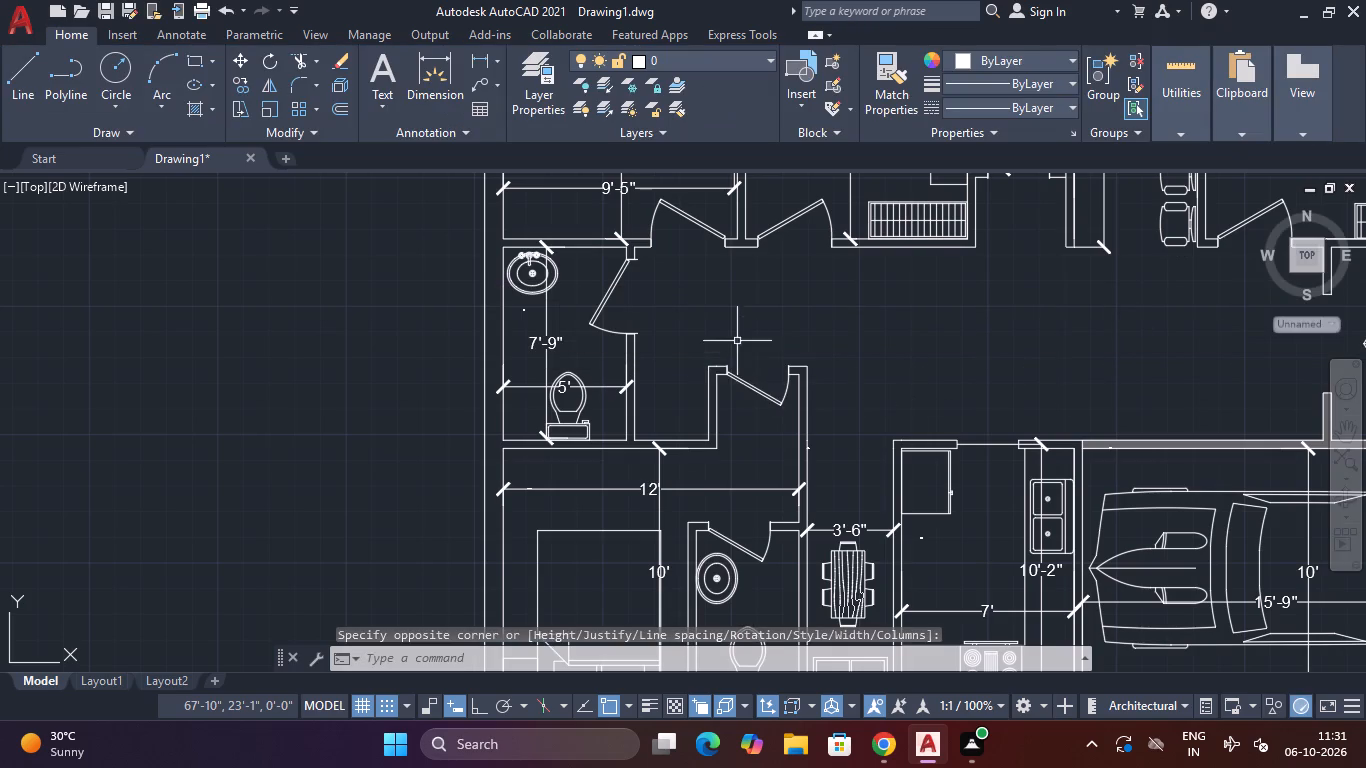
# Set the text height of the northwest bedroom's label to 5" in its properties.
pyautogui.scroll(-2, 659, 273)
pyautogui.scroll(1, 656, 296)
pyautogui.moveTo(656, 296); pyautogui.dragTo(641, 447, button='middle')
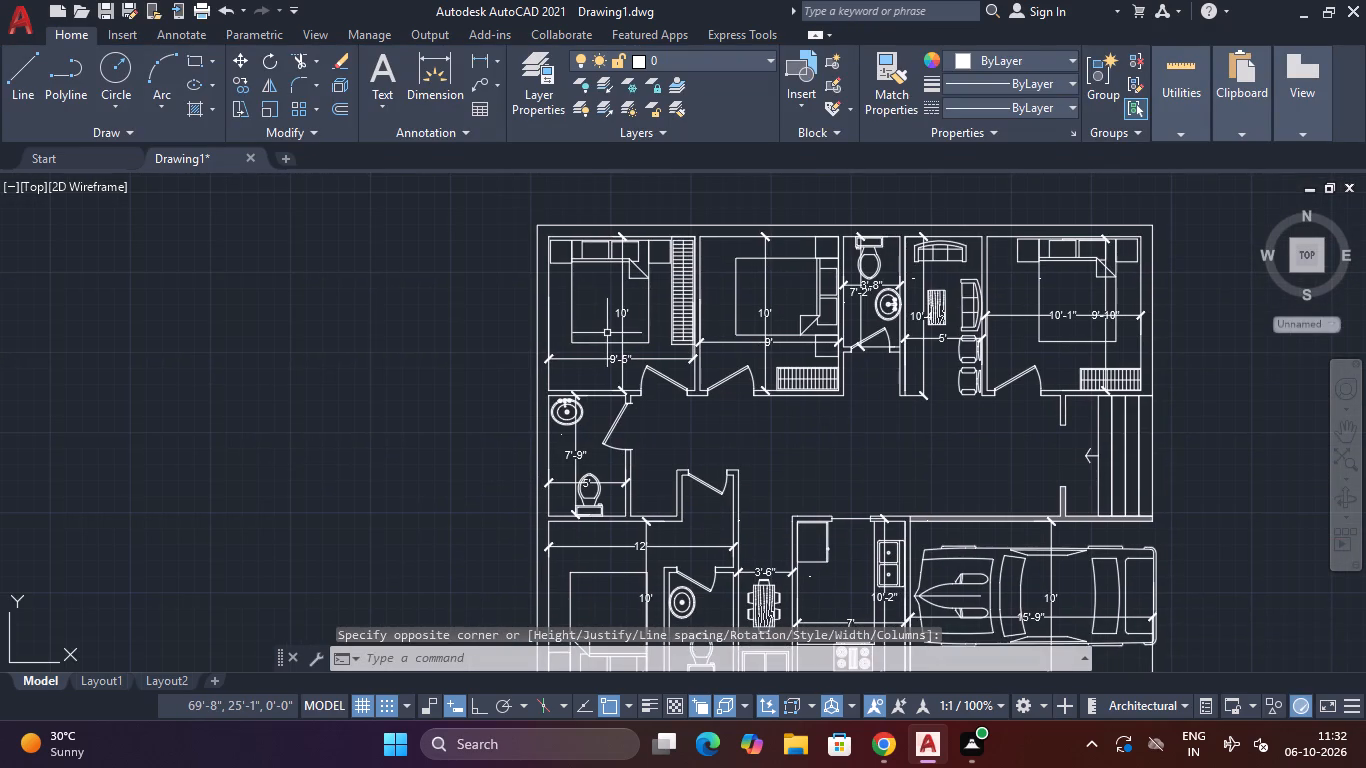
pyautogui.scroll(5, 584, 299)
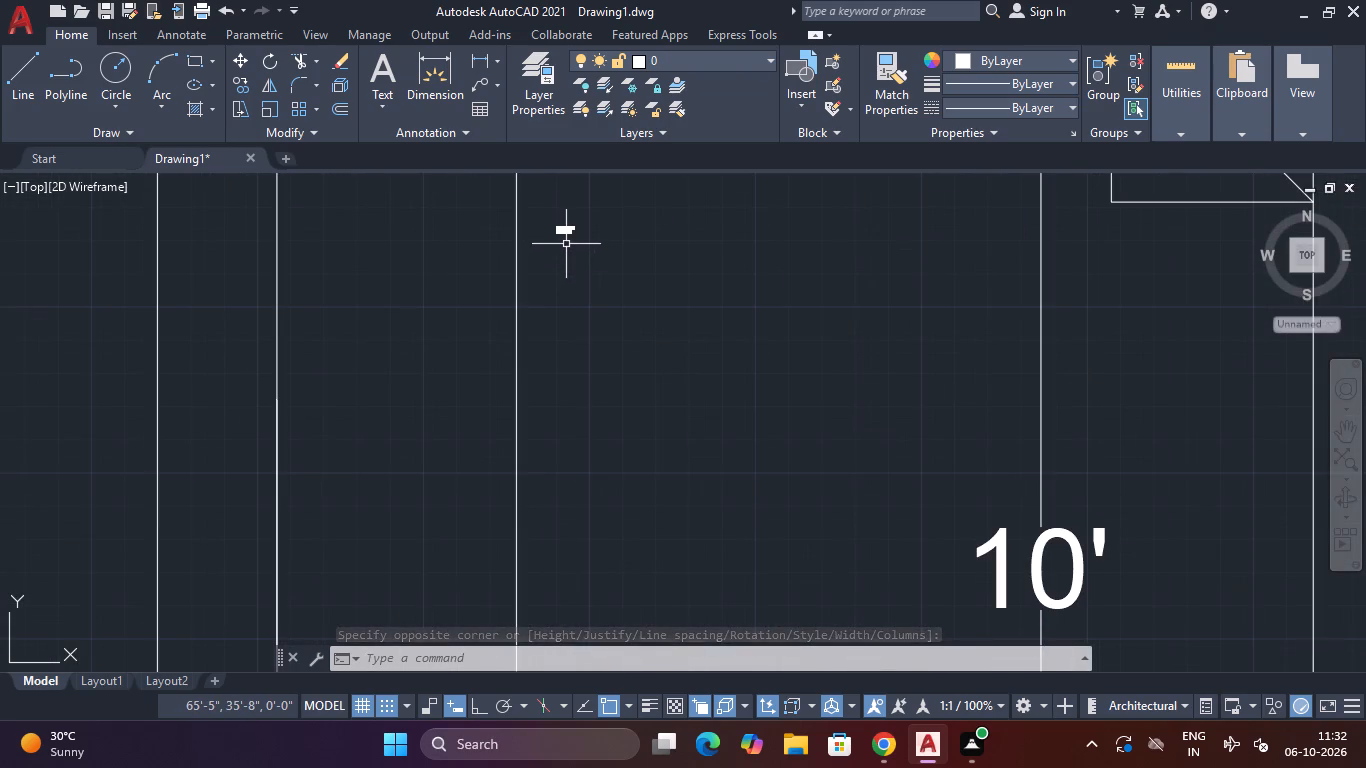
pyautogui.click(566, 232)
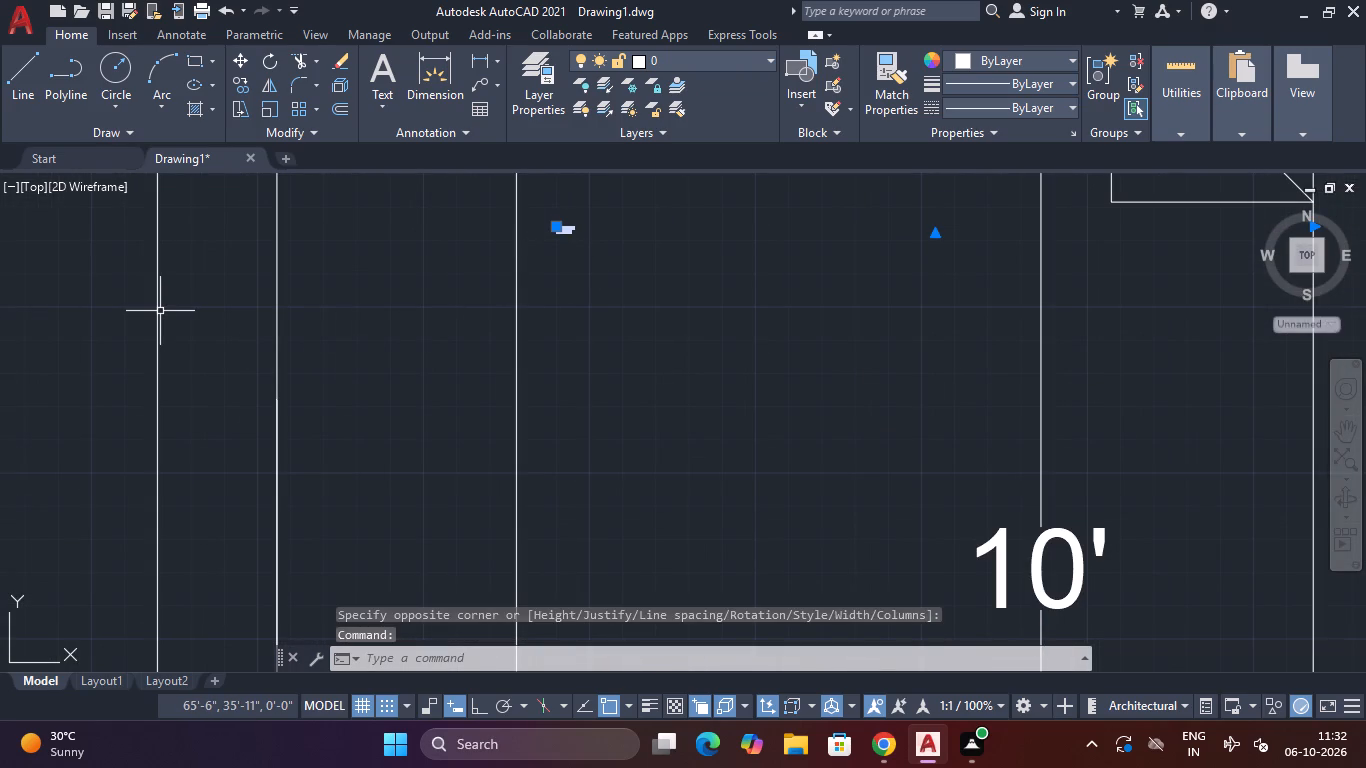
pyautogui.write('PRI')
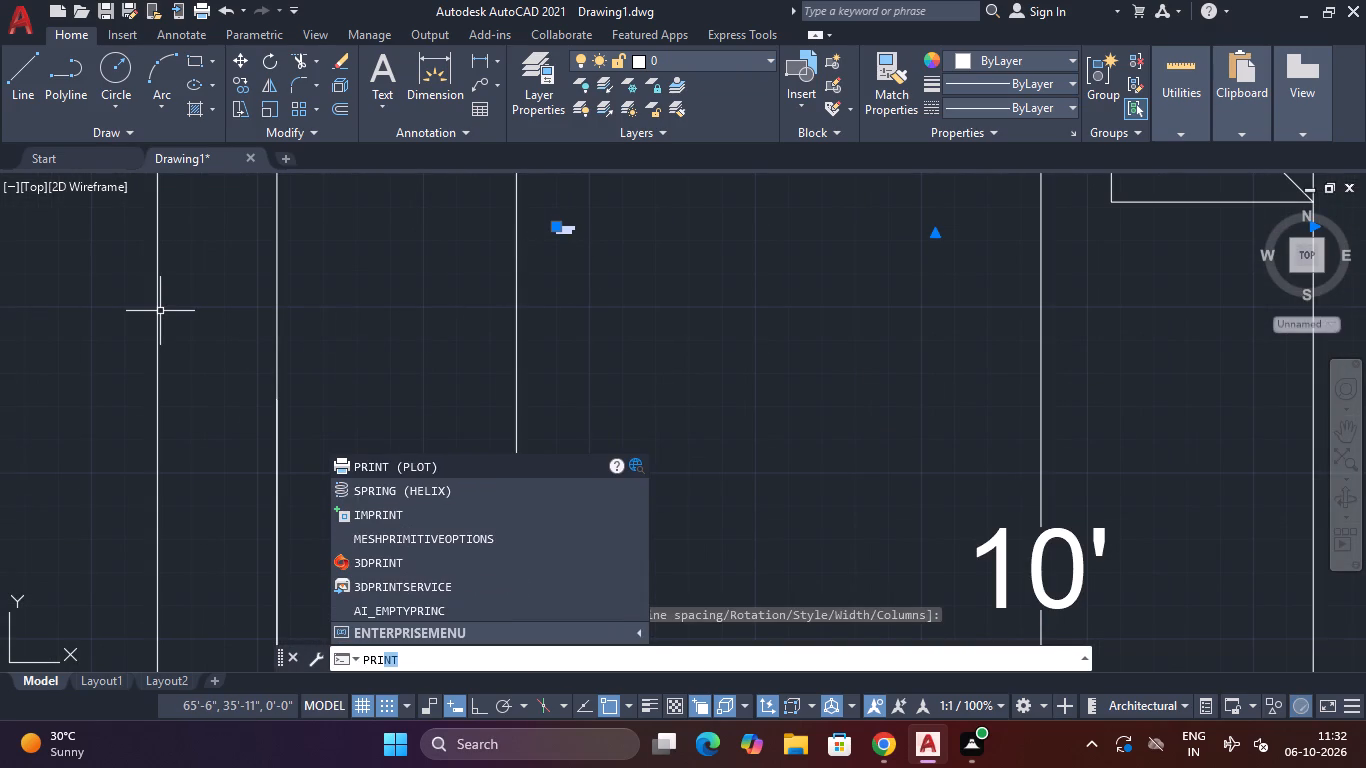
pyautogui.press('BackSpace')
pyautogui.press('BackSpace')
pyautogui.press('o')
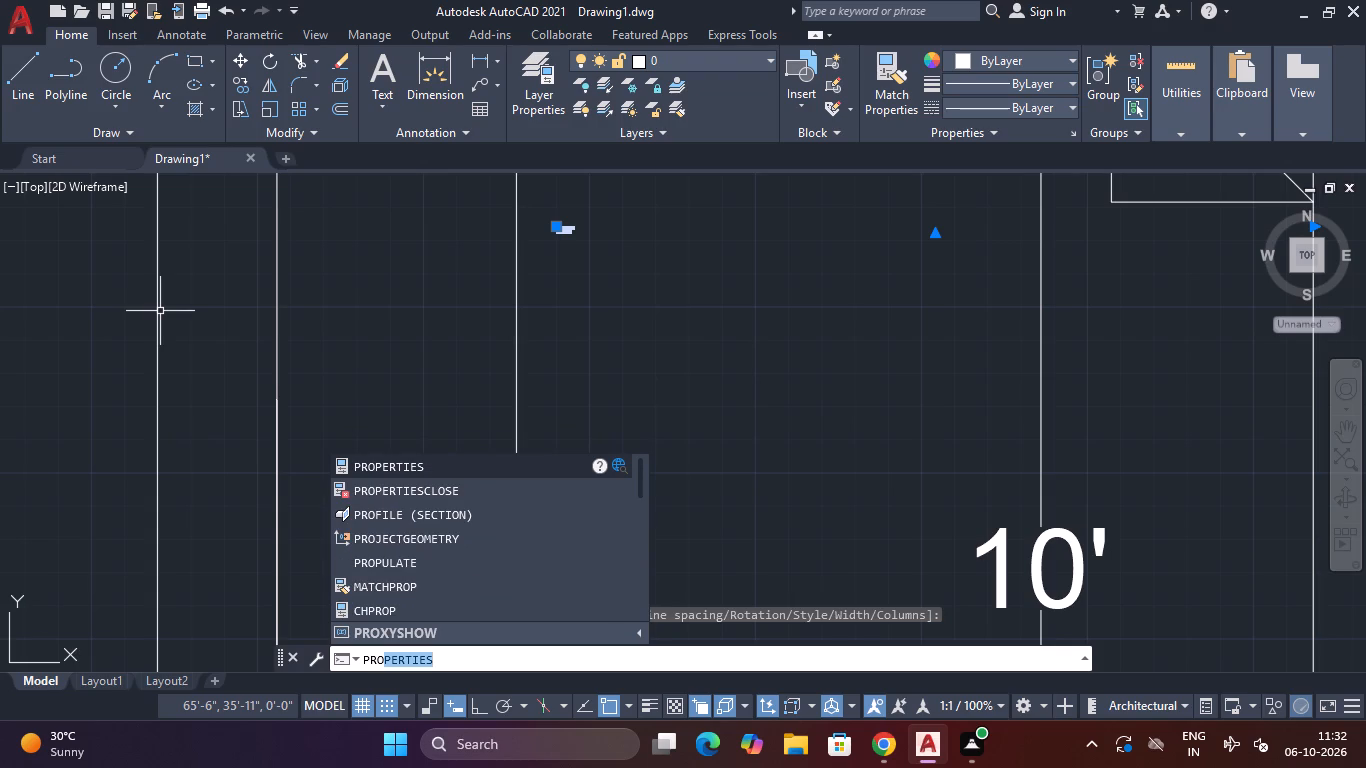
pyautogui.press('Return')
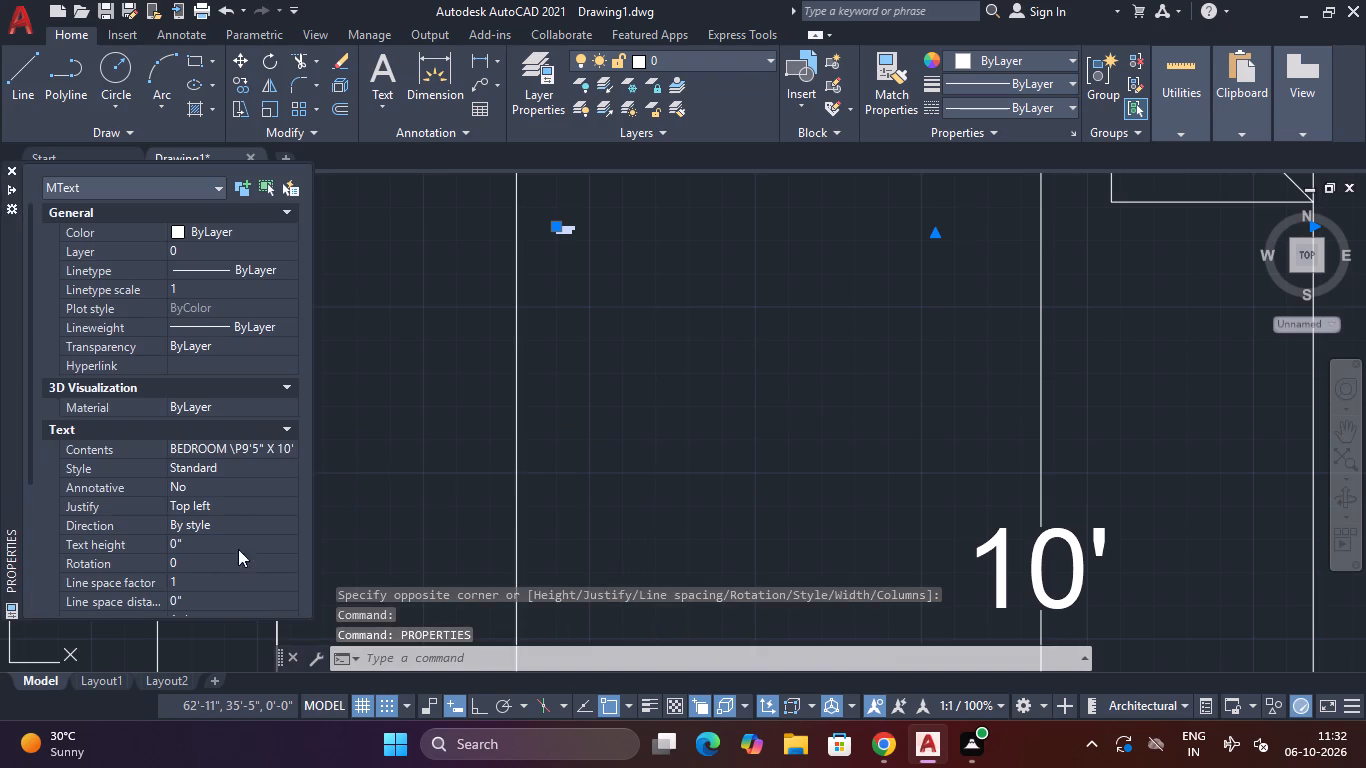
pyautogui.click(208, 534)
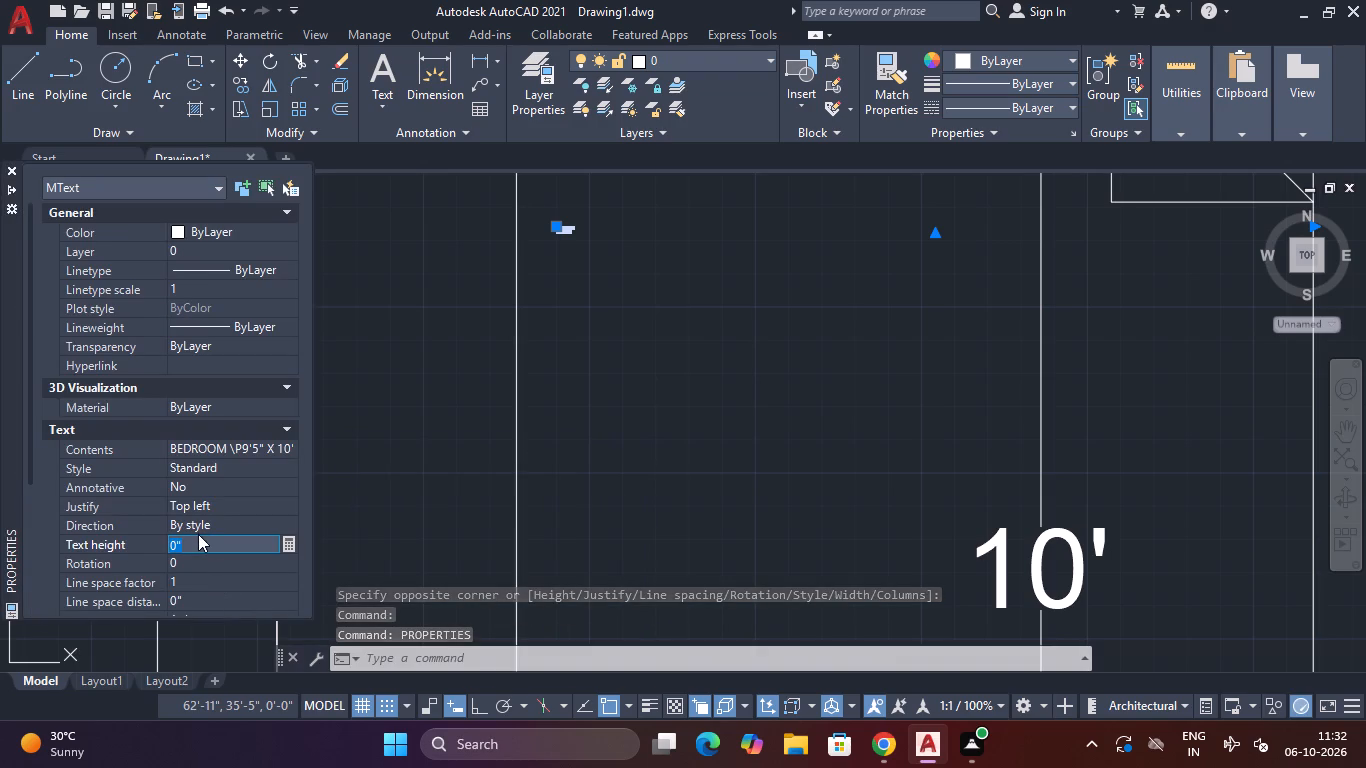
pyautogui.press('BackSpace')
pyautogui.press('5')
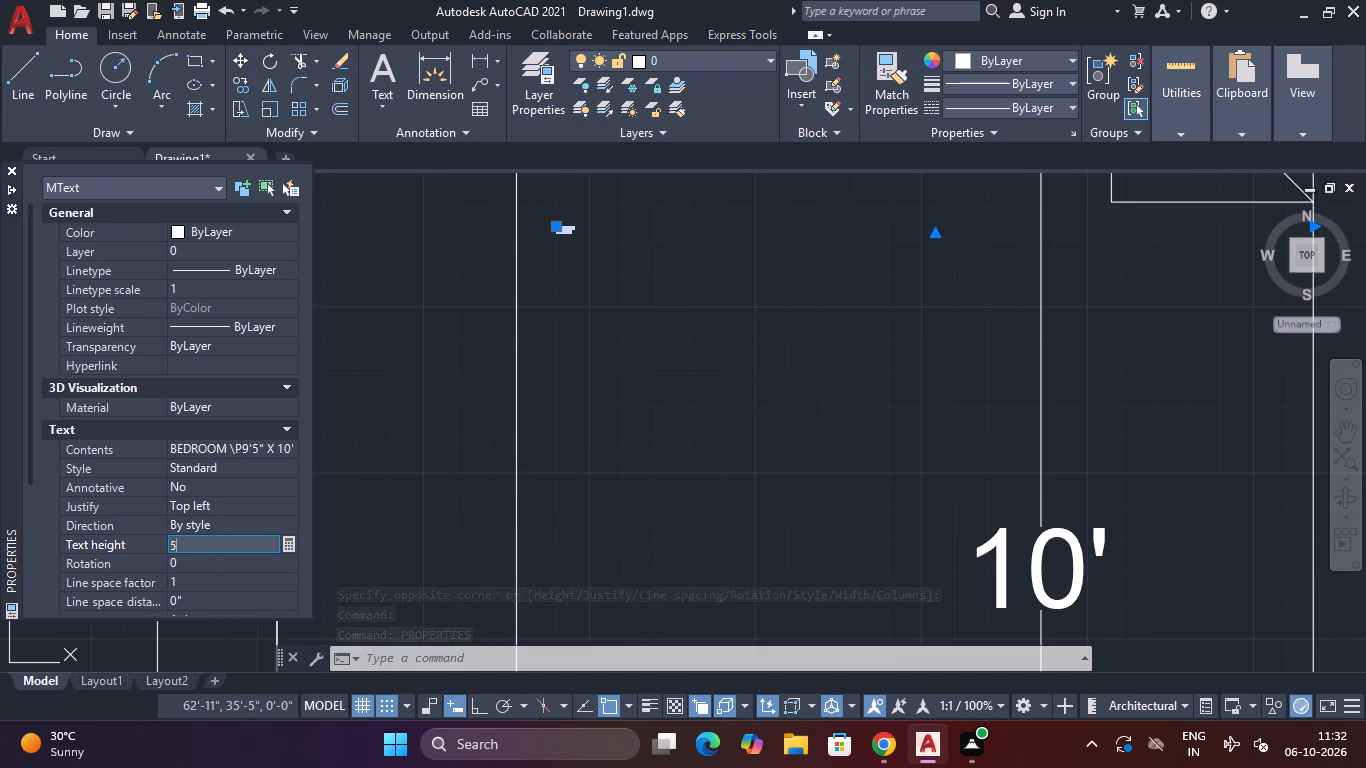
pyautogui.hotkey('shift', '"')
pyautogui.press('Return')
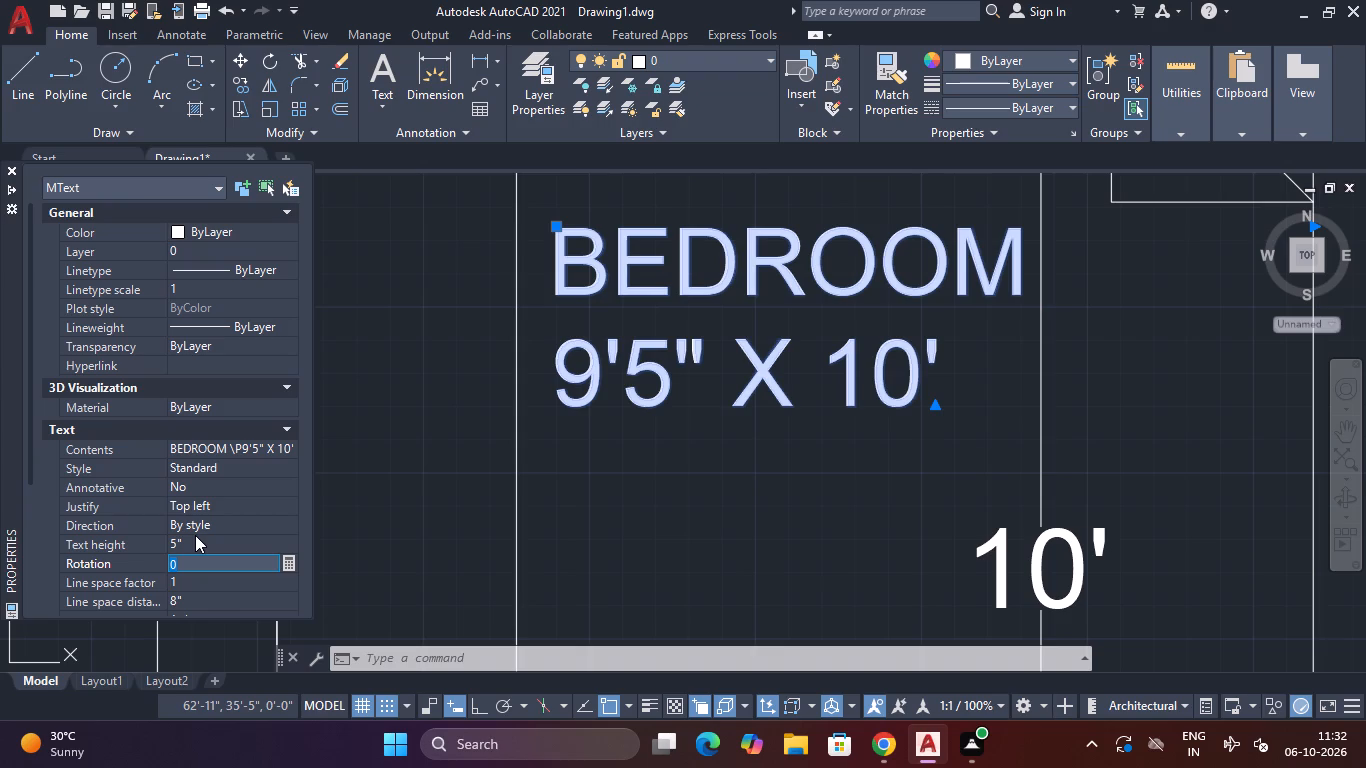
# Match the northwest bedroom label's properties onto the labels of the adjoining north bedroom and the north toilet.
pyautogui.scroll(-7, 562, 420)
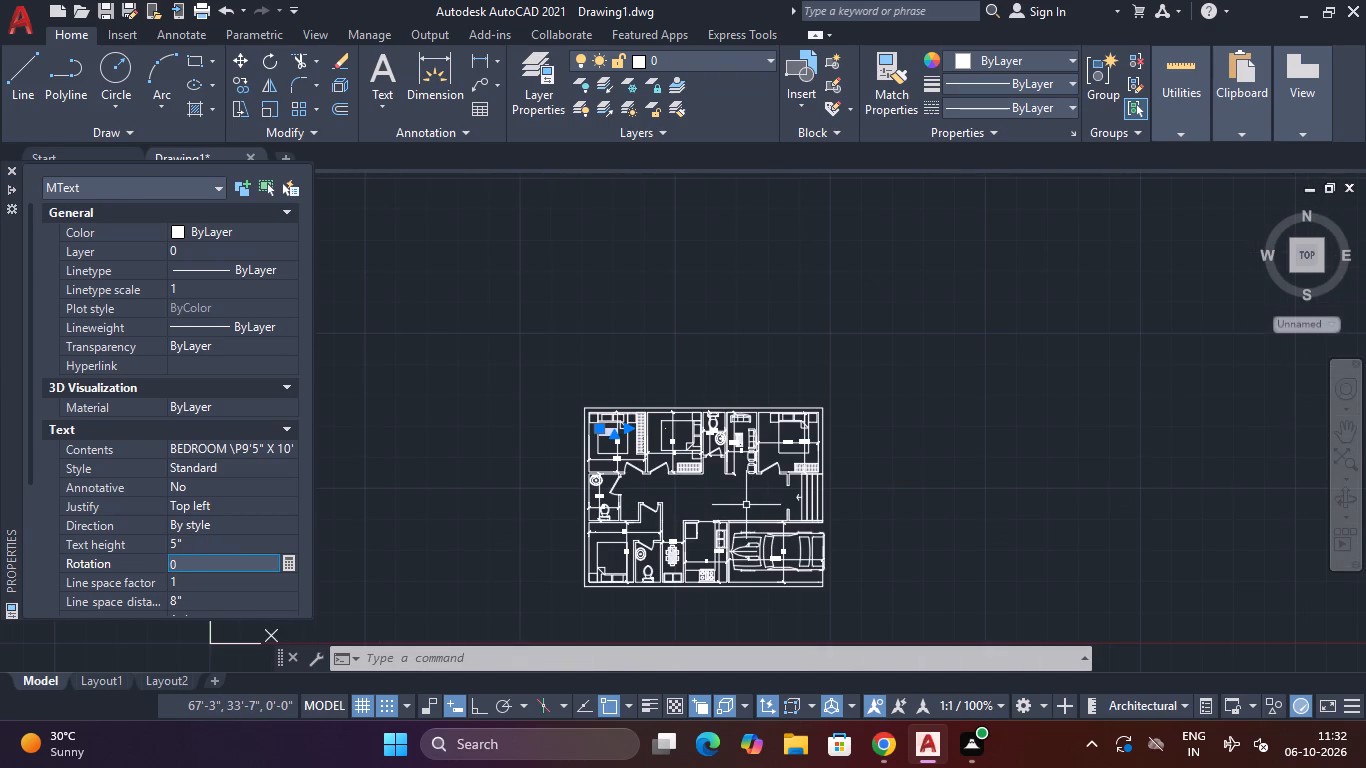
pyautogui.moveTo(743, 503); pyautogui.dragTo(771, 422, button='middle')
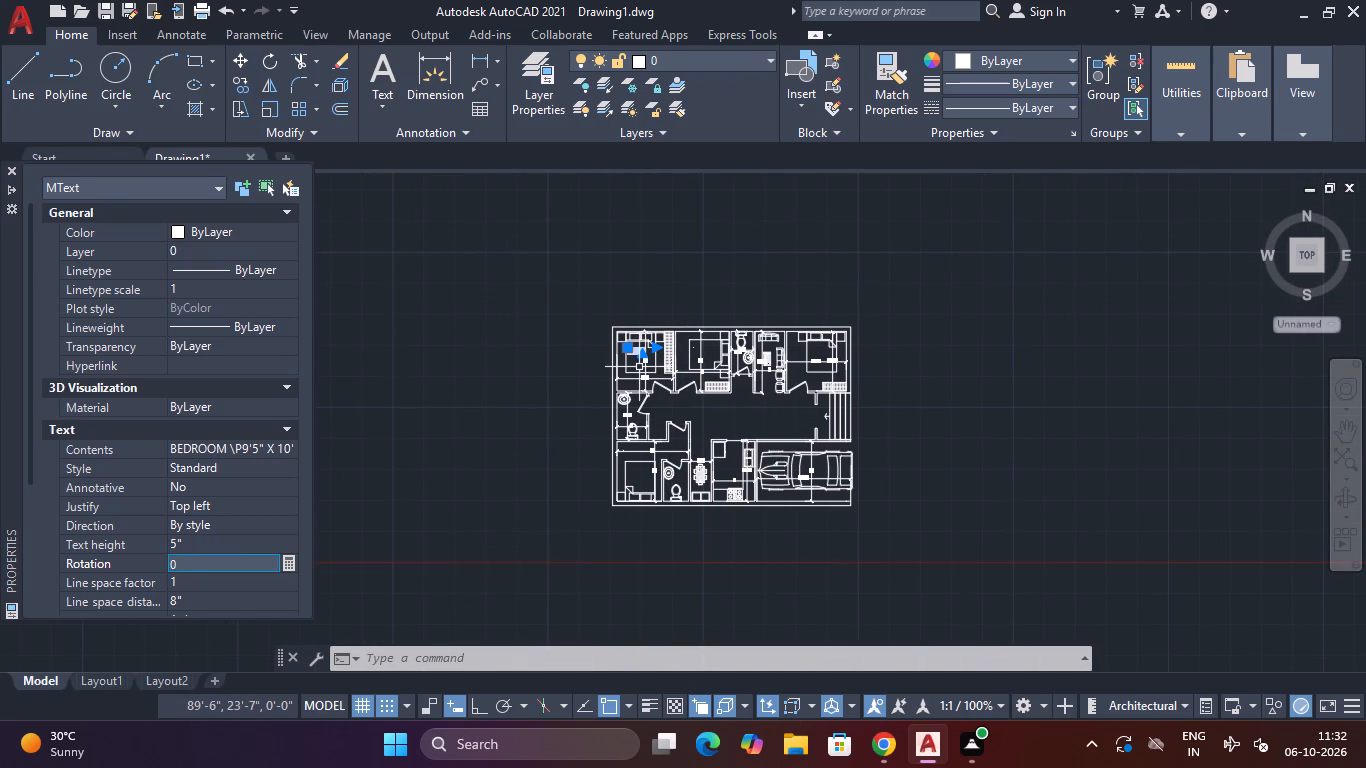
pyautogui.scroll(4, 639, 367)
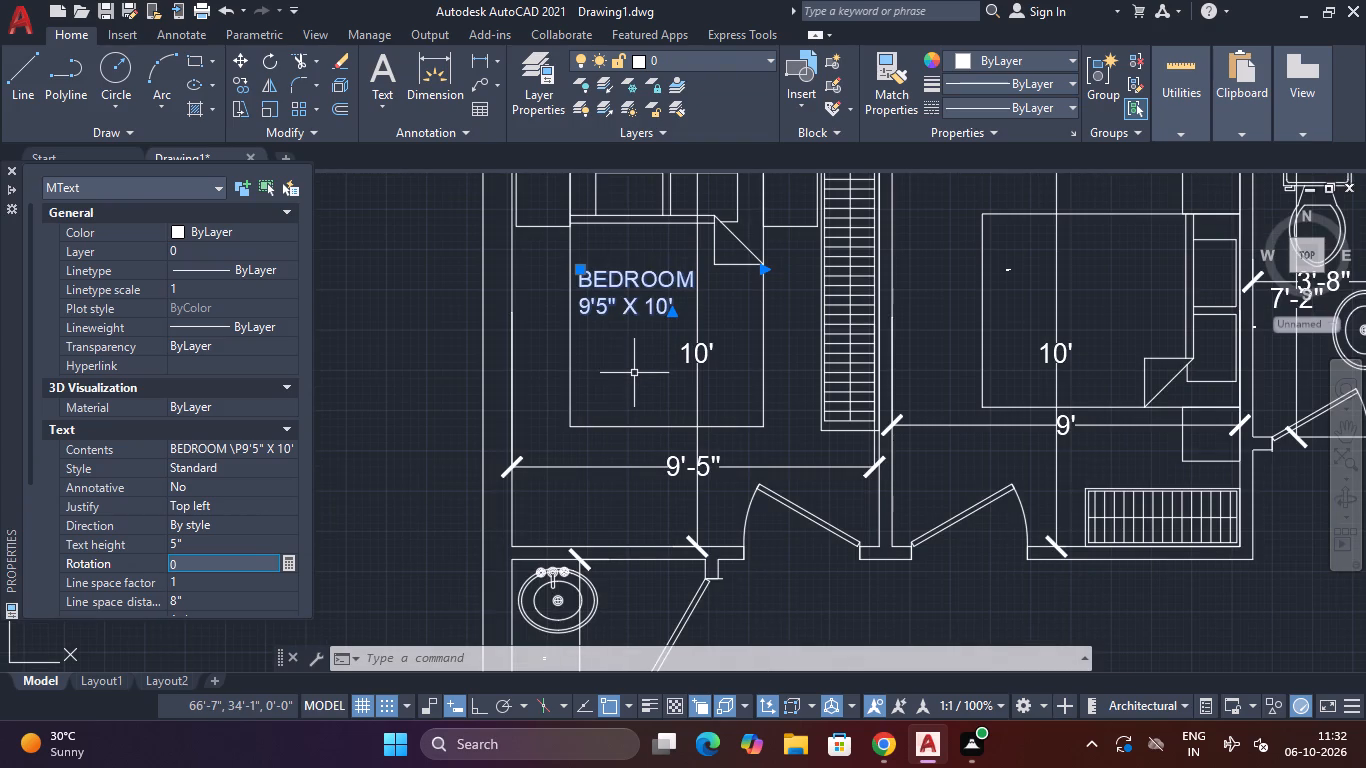
pyautogui.click(635, 373)
pyautogui.press('Escape')
pyautogui.press('Escape')
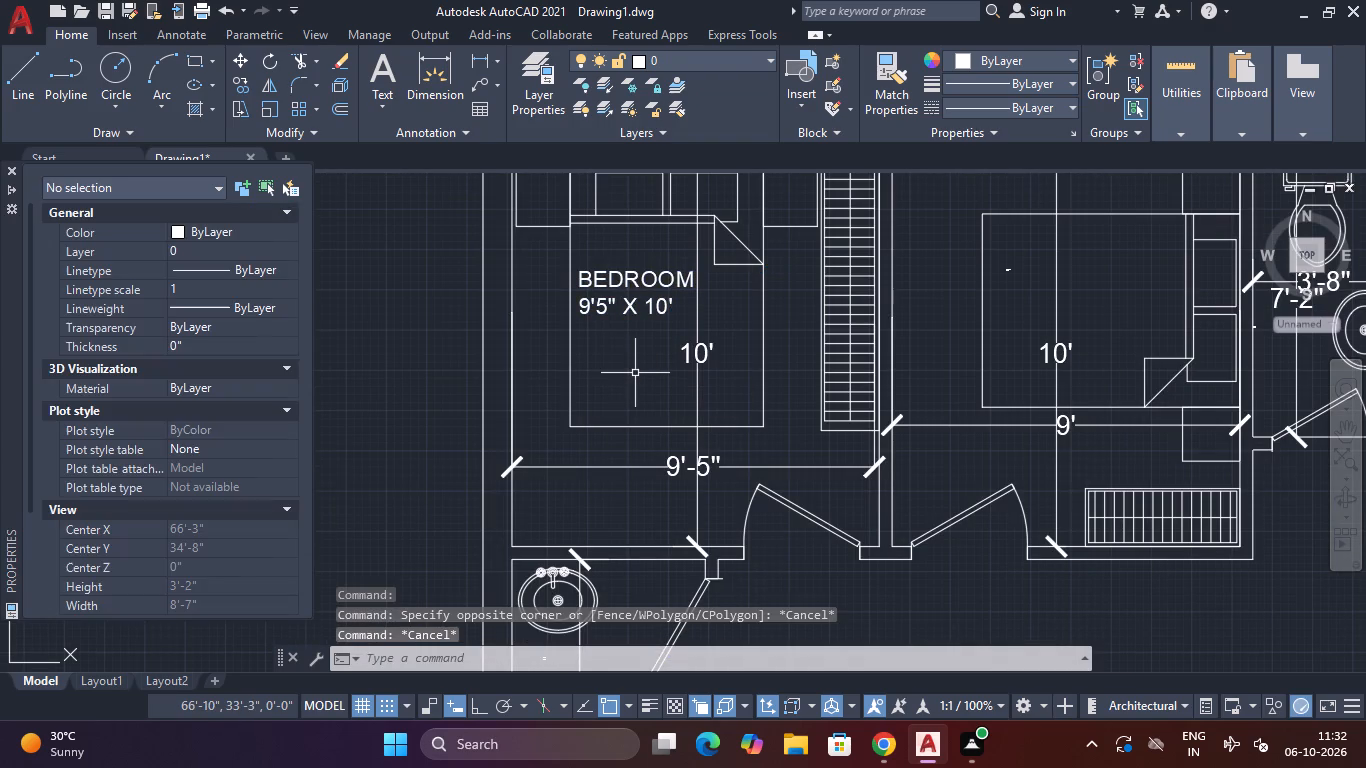
pyautogui.write('MA')
pyautogui.press('space')
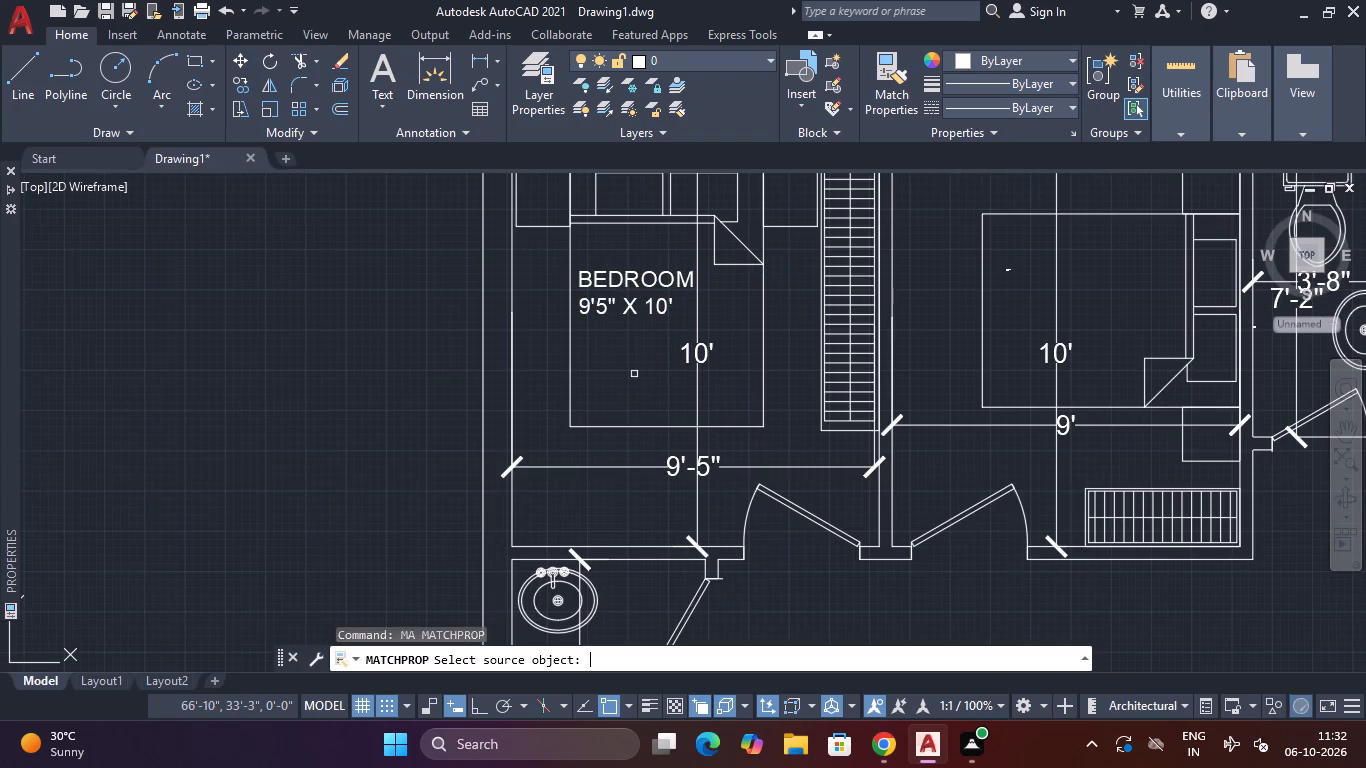
pyautogui.click(634, 281)
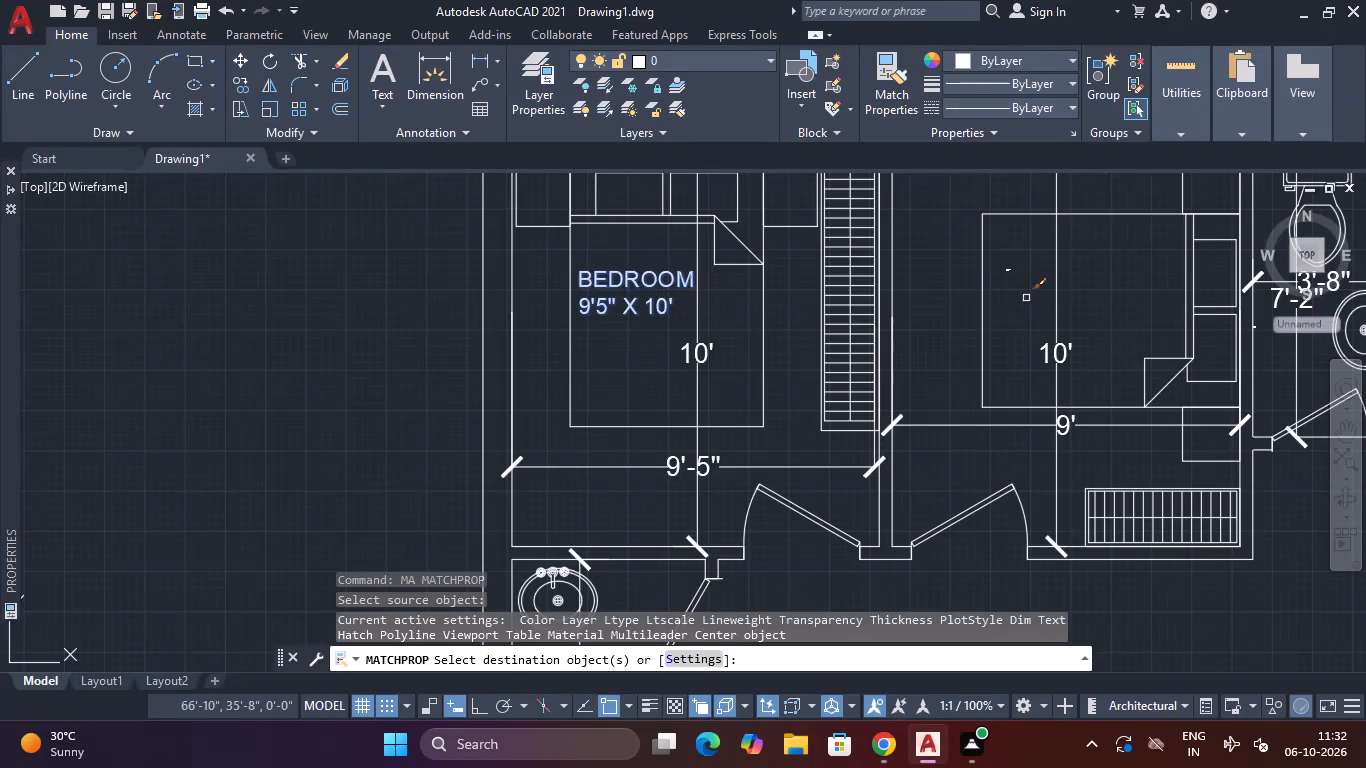
pyautogui.click(1009, 268)
pyautogui.moveTo(1013, 272); pyautogui.dragTo(557, 299, button='middle')
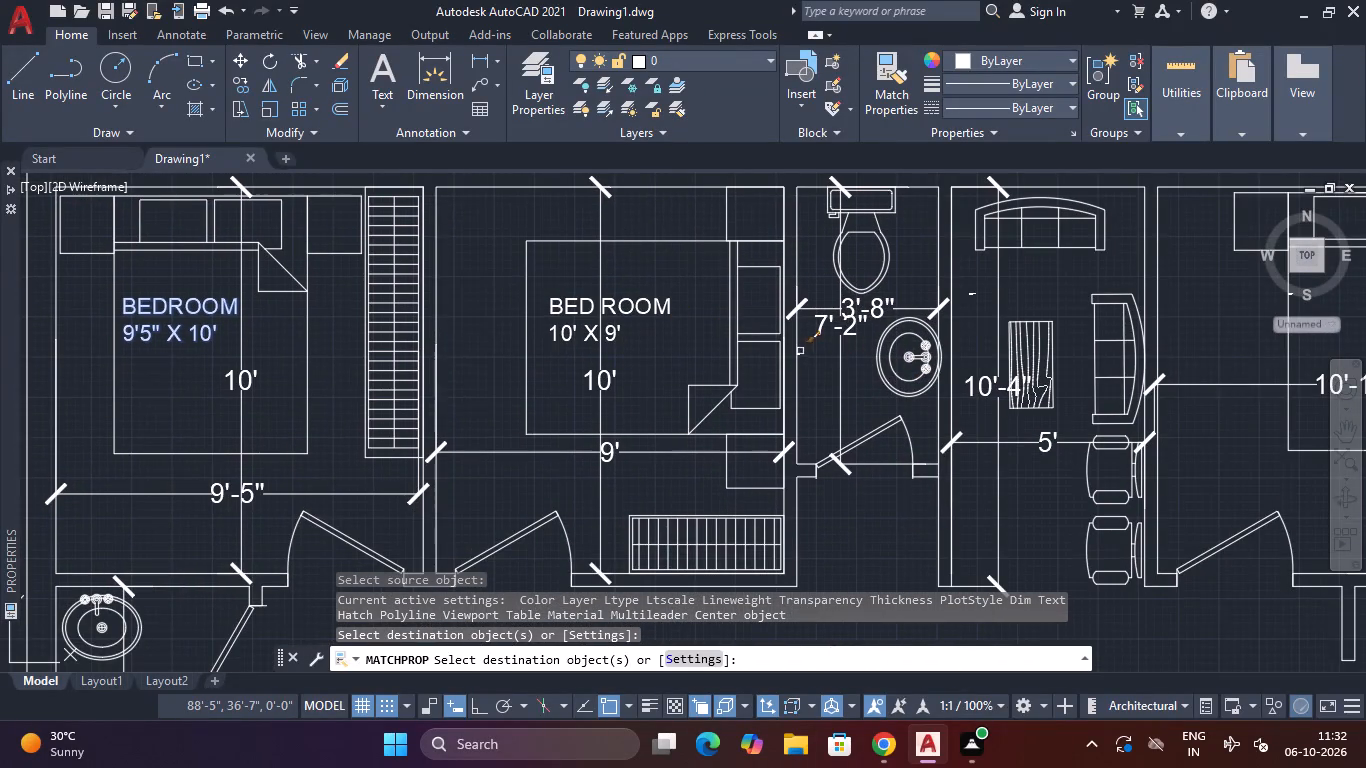
pyautogui.scroll(2, 800, 351)
pyautogui.click(798, 352)
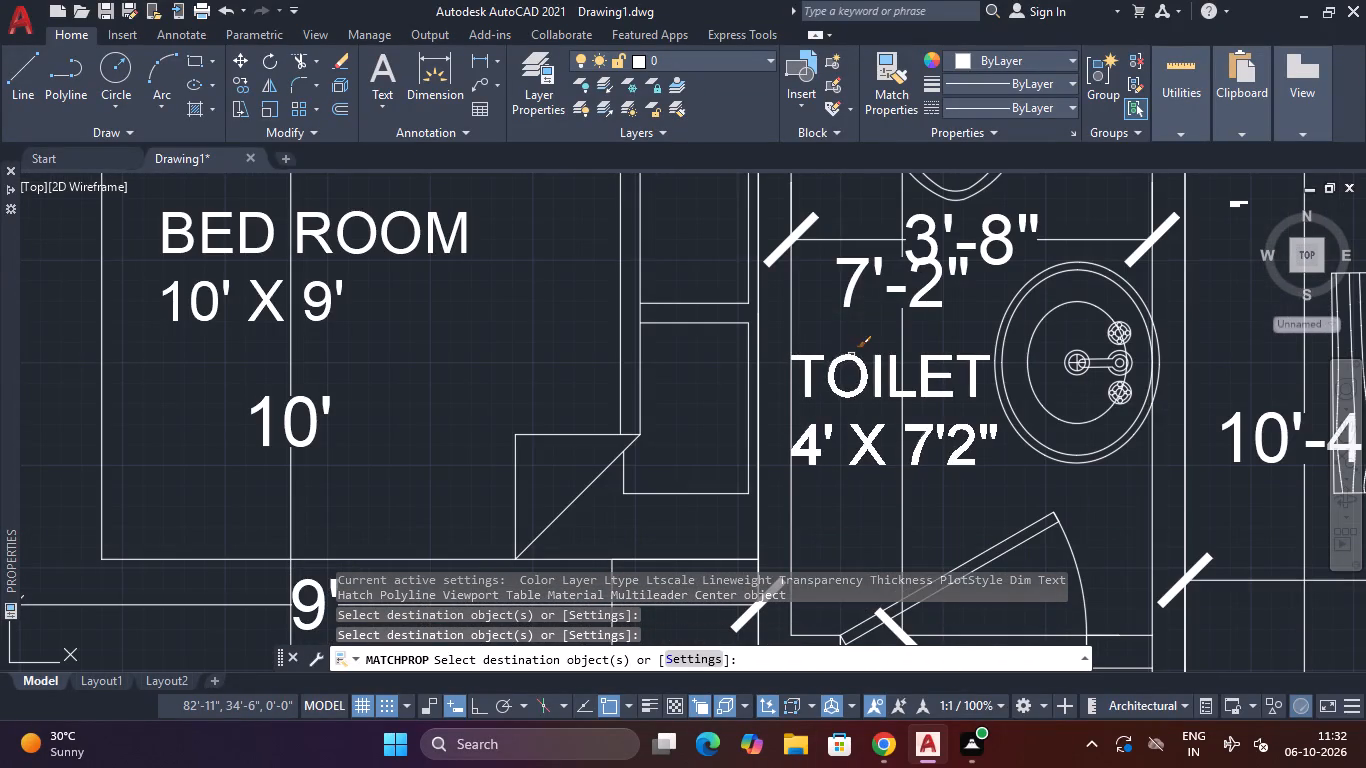
# Apply the same matched text properties to the drawing area's label and the northeast bedroom's label.
pyautogui.moveTo(851, 356); pyautogui.dragTo(657, 405, button='middle')
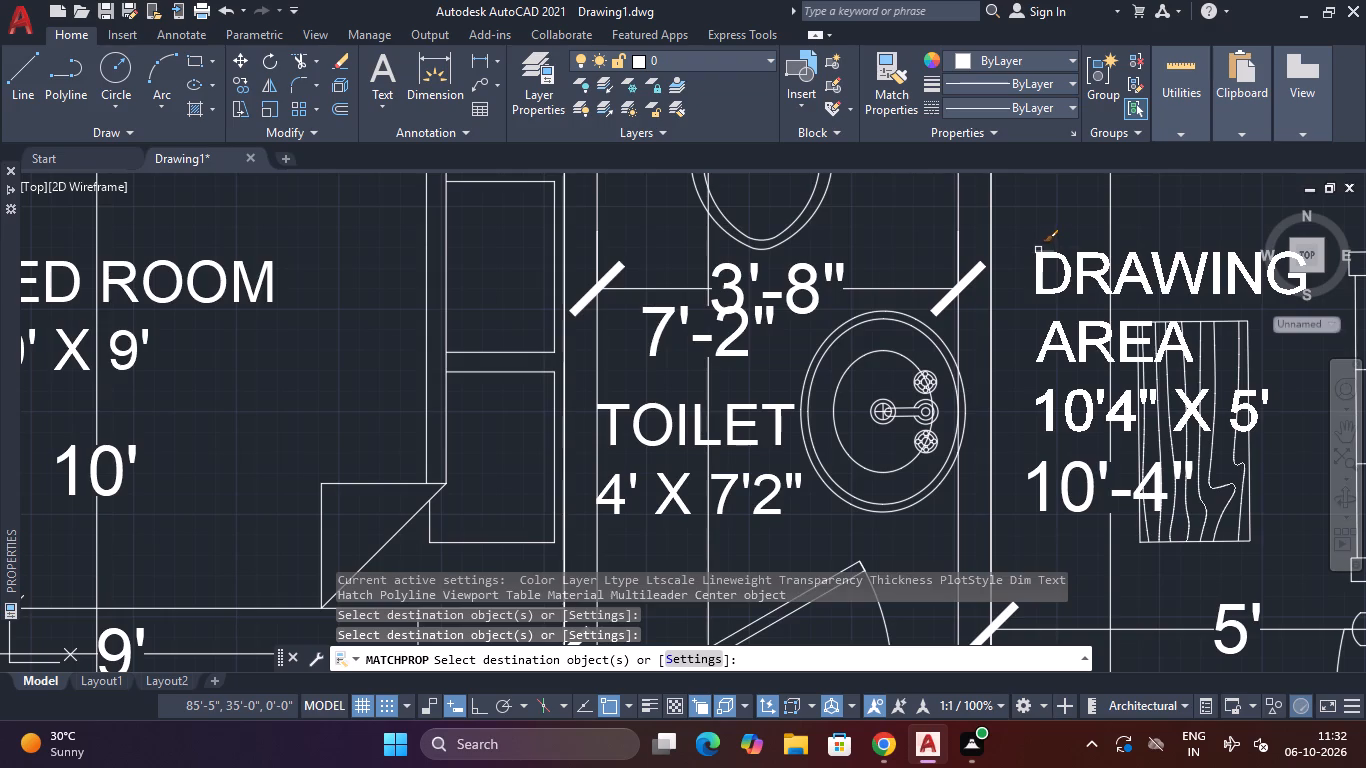
pyautogui.click(1038, 250)
pyautogui.scroll(-2, 1084, 254)
pyautogui.moveTo(1150, 500); pyautogui.dragTo(822, 504, button='middle')
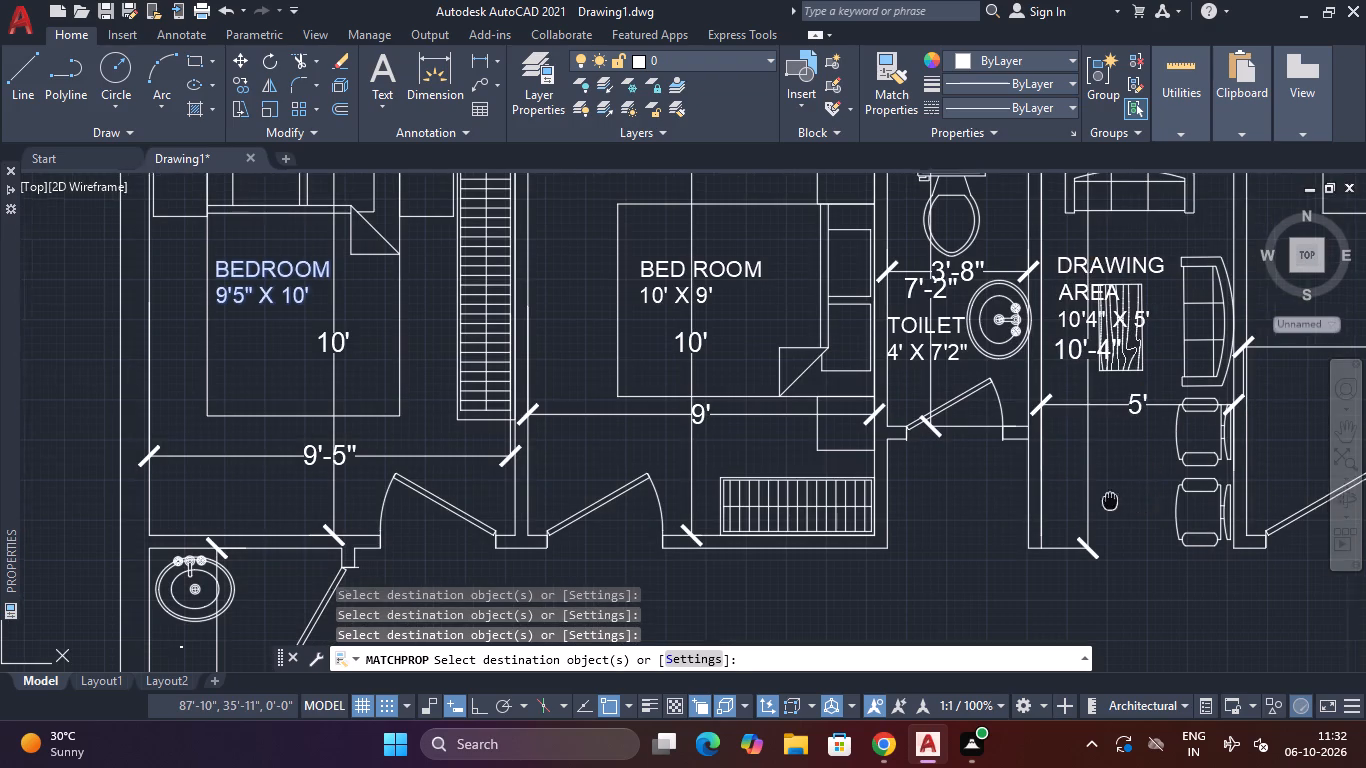
pyautogui.moveTo(822, 504); pyautogui.dragTo(761, 564, button='middle')
pyautogui.scroll(2, 998, 321)
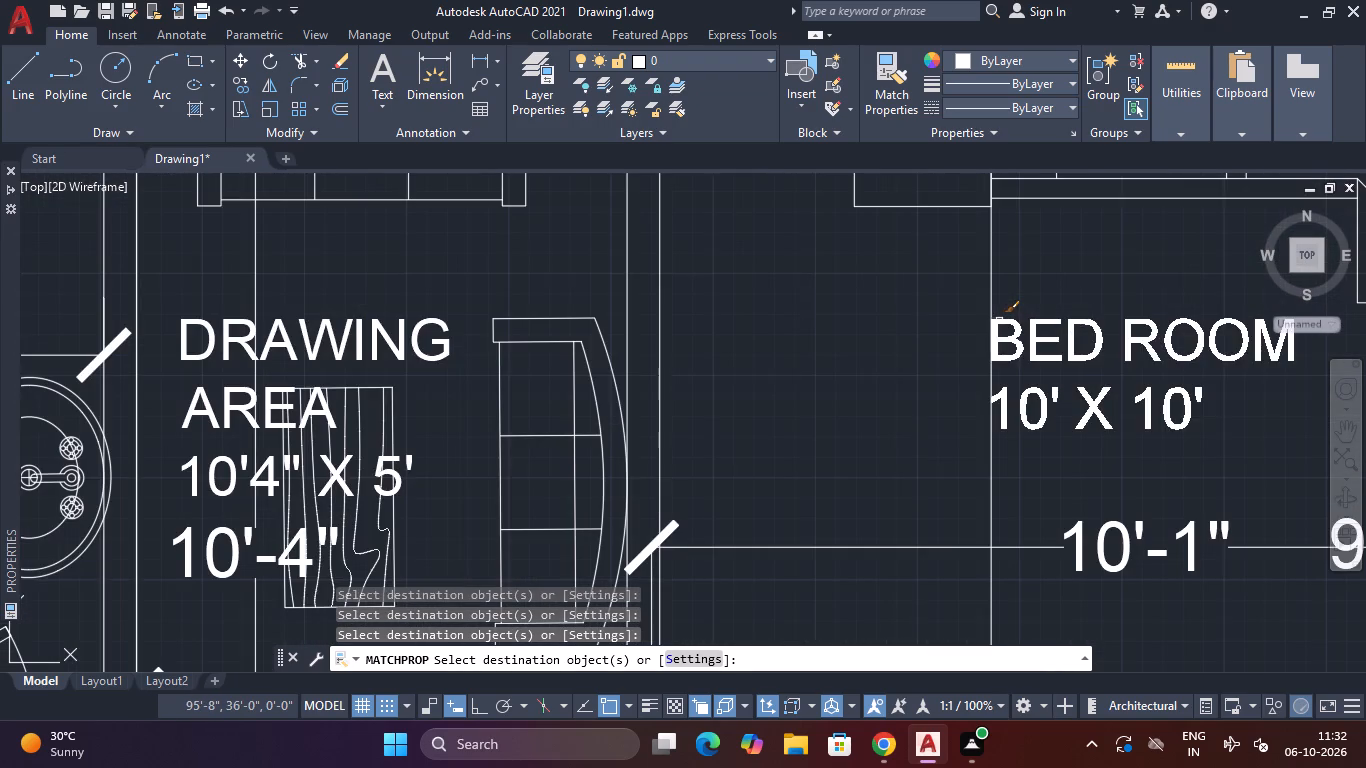
pyautogui.click(999, 321)
pyautogui.scroll(-2, 999, 321)
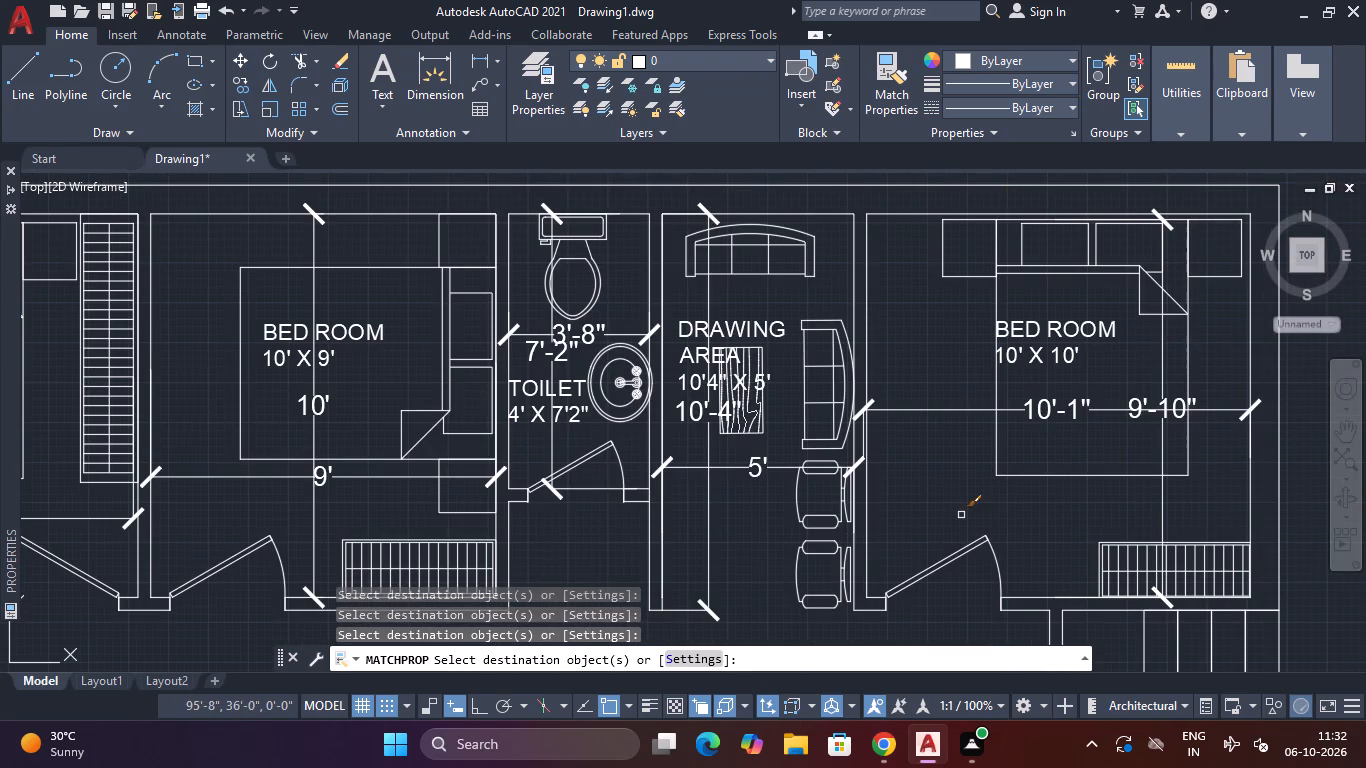
# Apply the matched text properties to the parking bay's label.
pyautogui.moveTo(959, 519); pyautogui.dragTo(970, 201, button='middle')
pyautogui.scroll(-1, 962, 443)
pyautogui.moveTo(912, 503); pyautogui.dragTo(970, 358, button='middle')
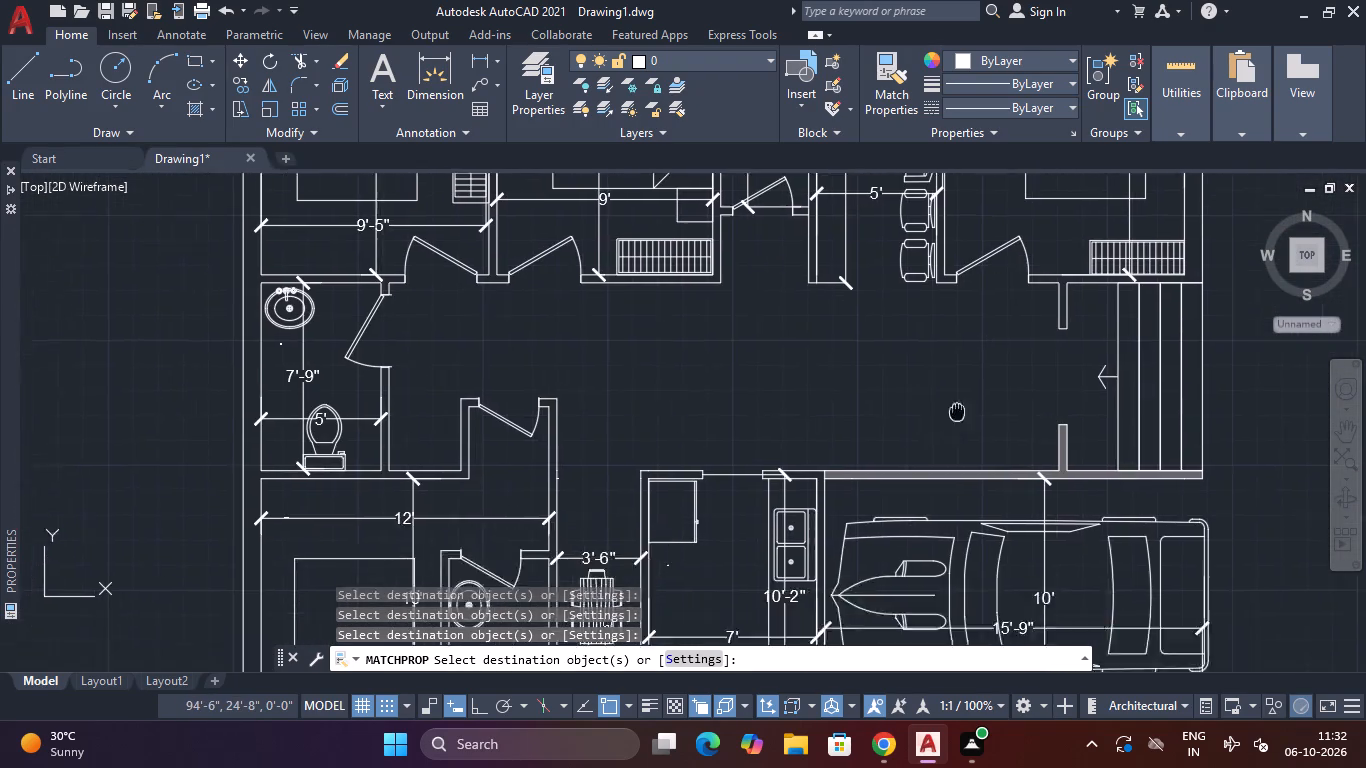
pyautogui.moveTo(970, 358); pyautogui.dragTo(999, 175, button='middle')
pyautogui.scroll(3, 859, 205)
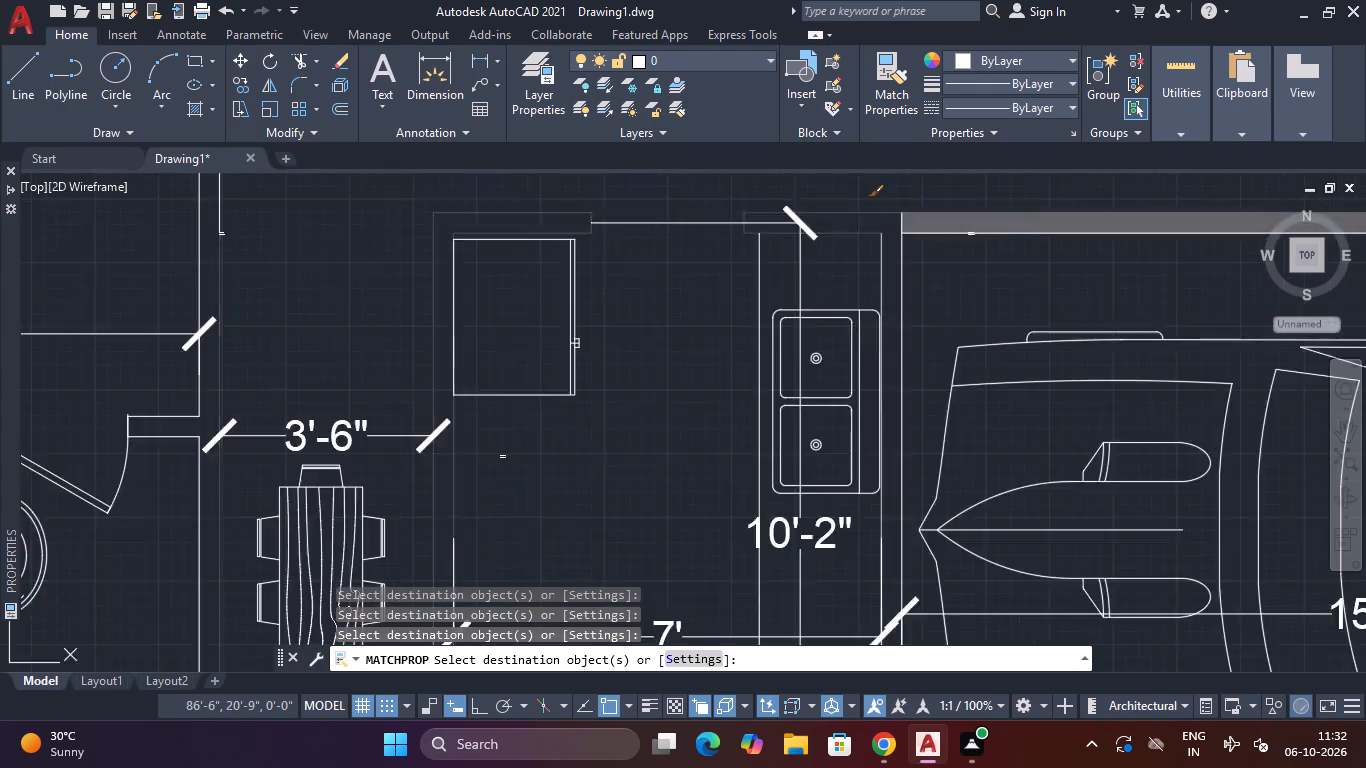
pyautogui.scroll(1, 880, 211)
pyautogui.scroll(2, 1048, 268)
pyautogui.moveTo(1161, 316); pyautogui.dragTo(1005, 320, button='middle')
pyautogui.click(1073, 299)
# Apply the matched text properties to the kitchen's label.
pyautogui.scroll(-4, 951, 381)
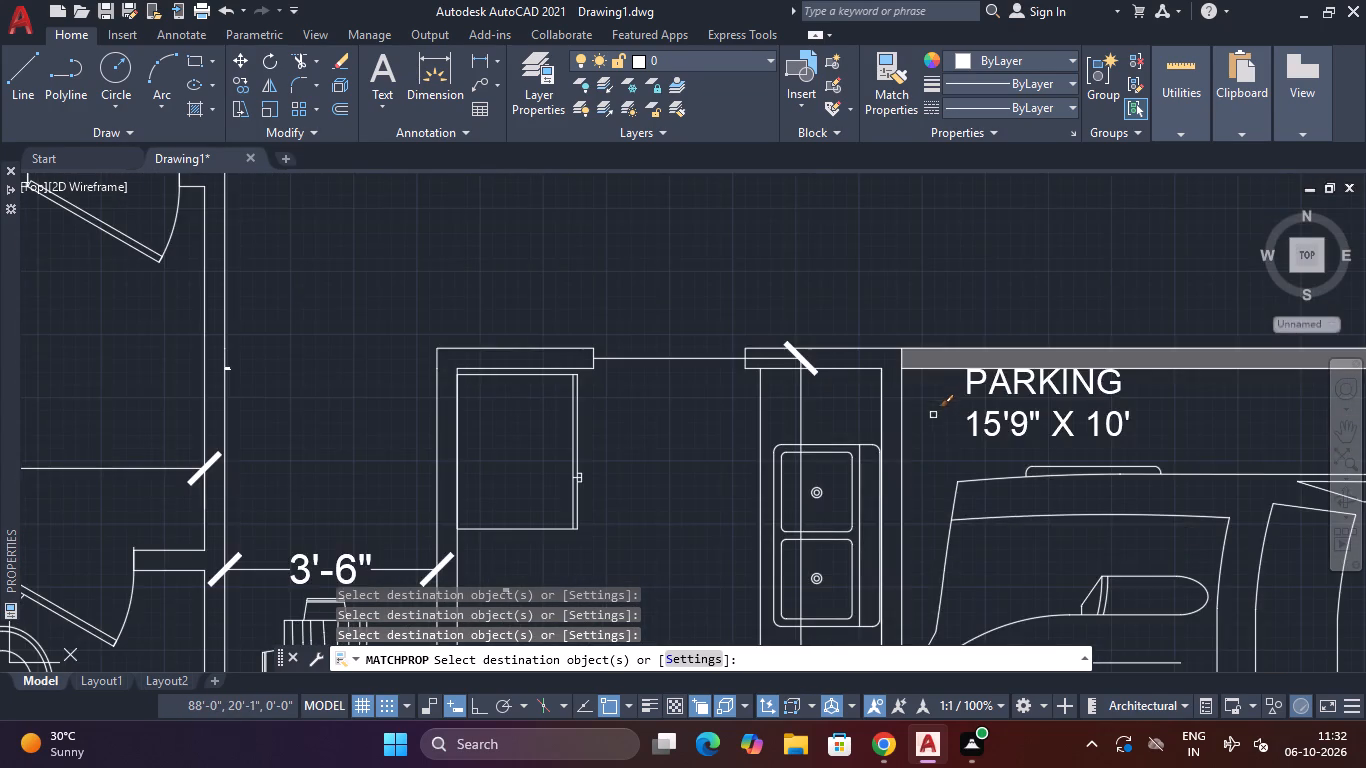
pyautogui.moveTo(933, 416); pyautogui.dragTo(1188, 166, button='middle')
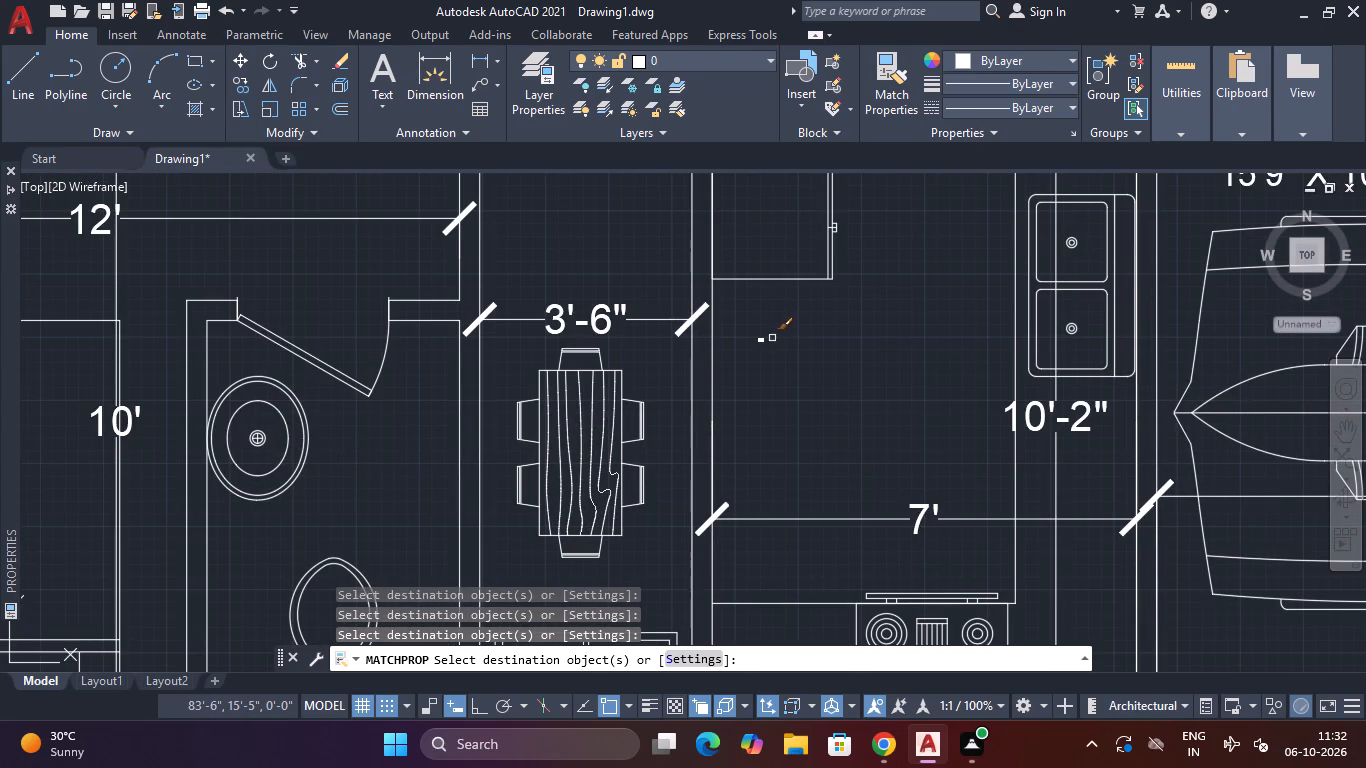
pyautogui.click(754, 340)
pyautogui.click(778, 355)
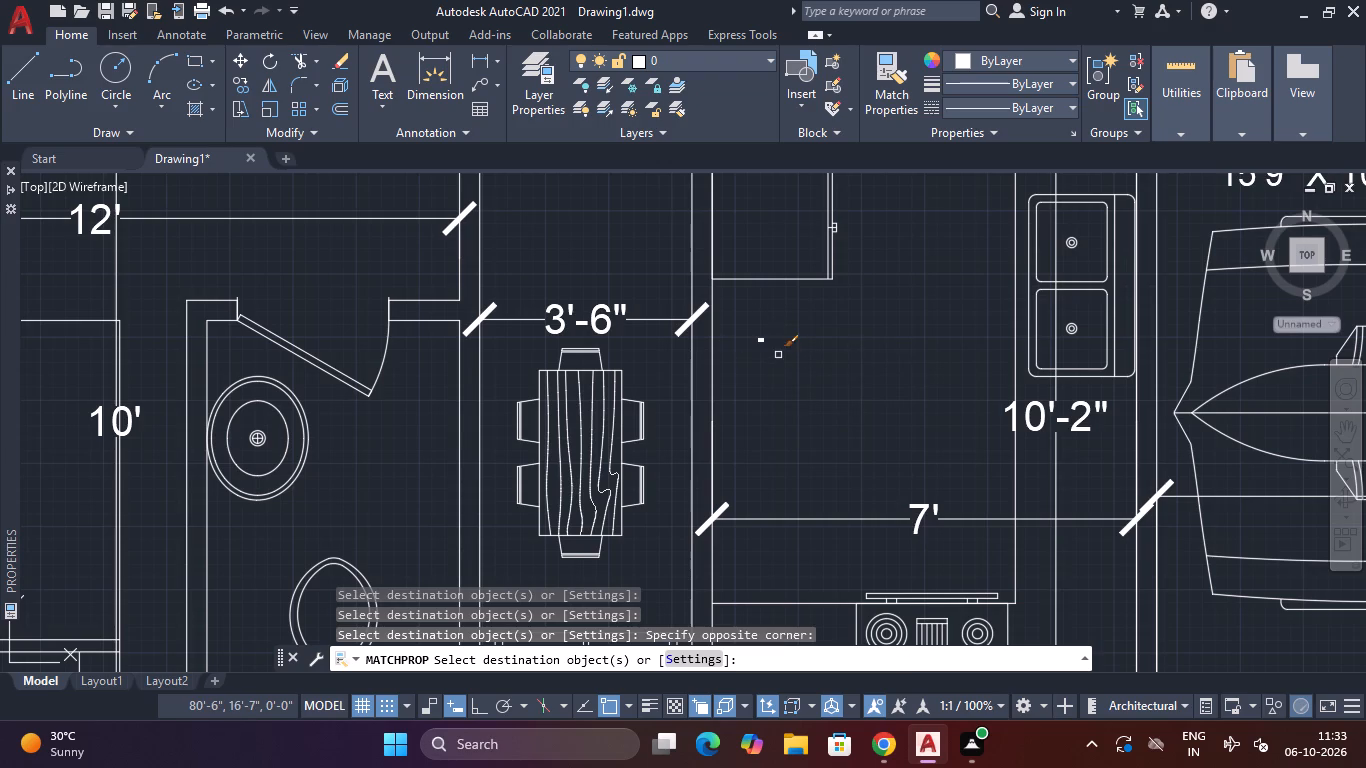
pyautogui.click(777, 321)
pyautogui.click(759, 353)
# Apply the matched text properties to the dining area's label above the dining table.
pyautogui.moveTo(766, 353); pyautogui.dragTo(1083, 253, button='middle')
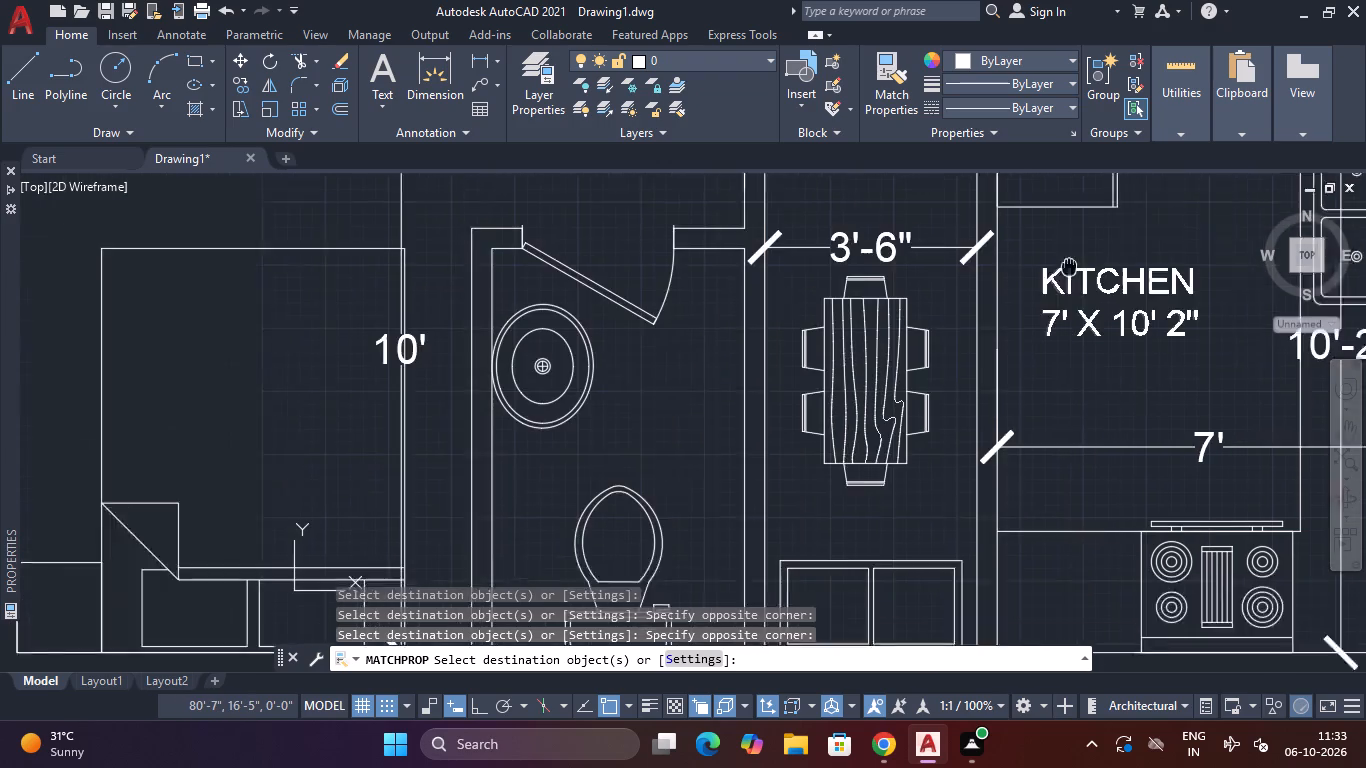
pyautogui.moveTo(1083, 253); pyautogui.dragTo(1088, 250, button='middle')
pyautogui.scroll(-1, 1056, 282)
pyautogui.moveTo(969, 401); pyautogui.dragTo(964, 593, button='middle')
pyautogui.middleClick(964, 593)
pyautogui.scroll(3, 910, 329)
pyautogui.click(882, 226)
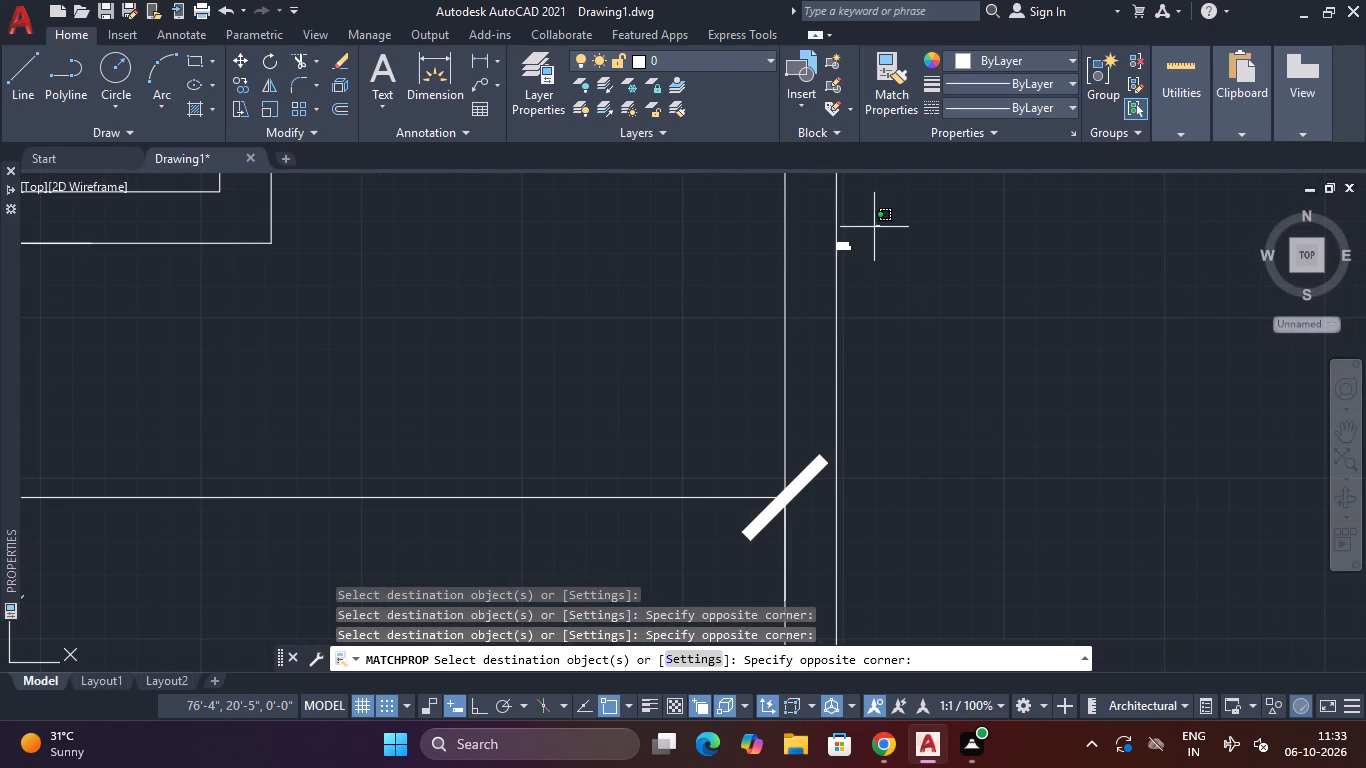
pyautogui.click(848, 265)
# Apply the matched text properties to the master bedroom's label.
pyautogui.scroll(-2, 850, 267)
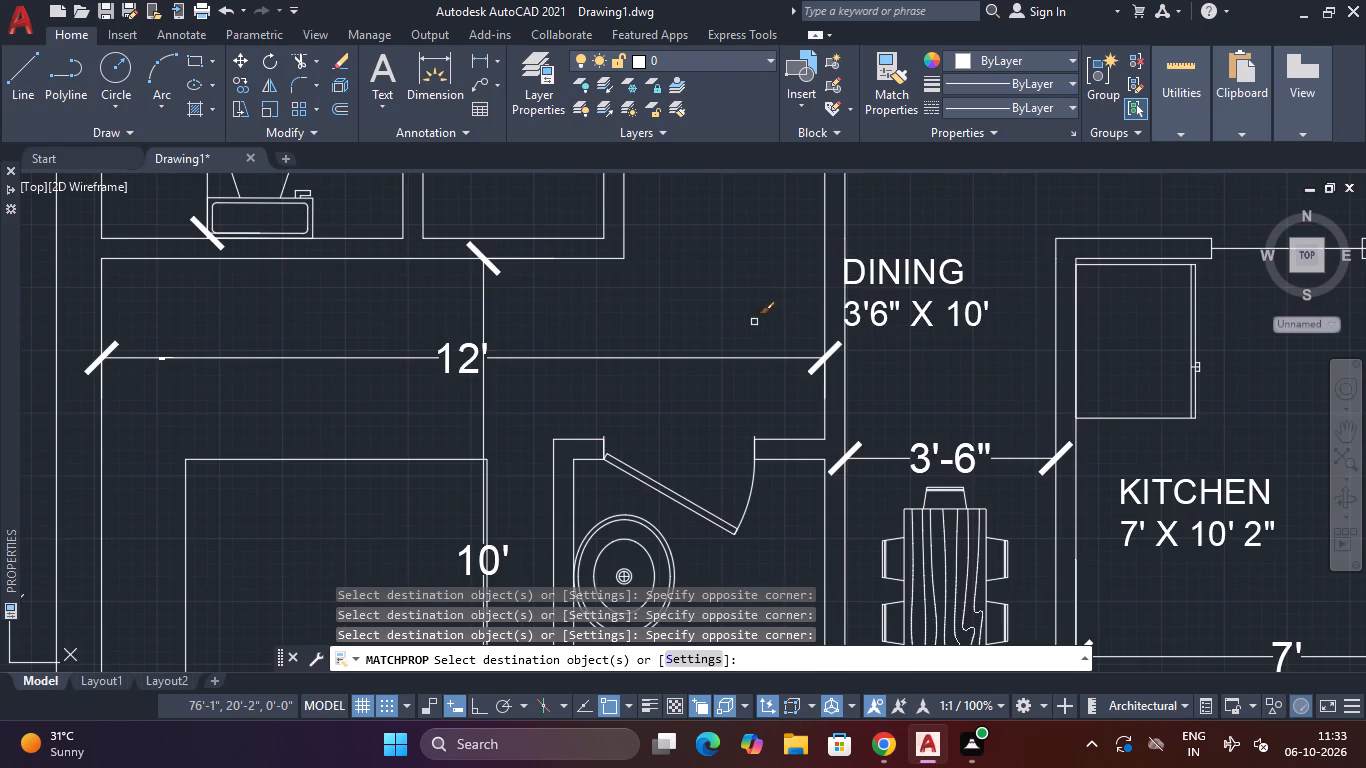
pyautogui.middleClick(877, 159)
pyautogui.moveTo(630, 282); pyautogui.dragTo(898, 60, button='middle')
pyautogui.scroll(-2, 863, 113)
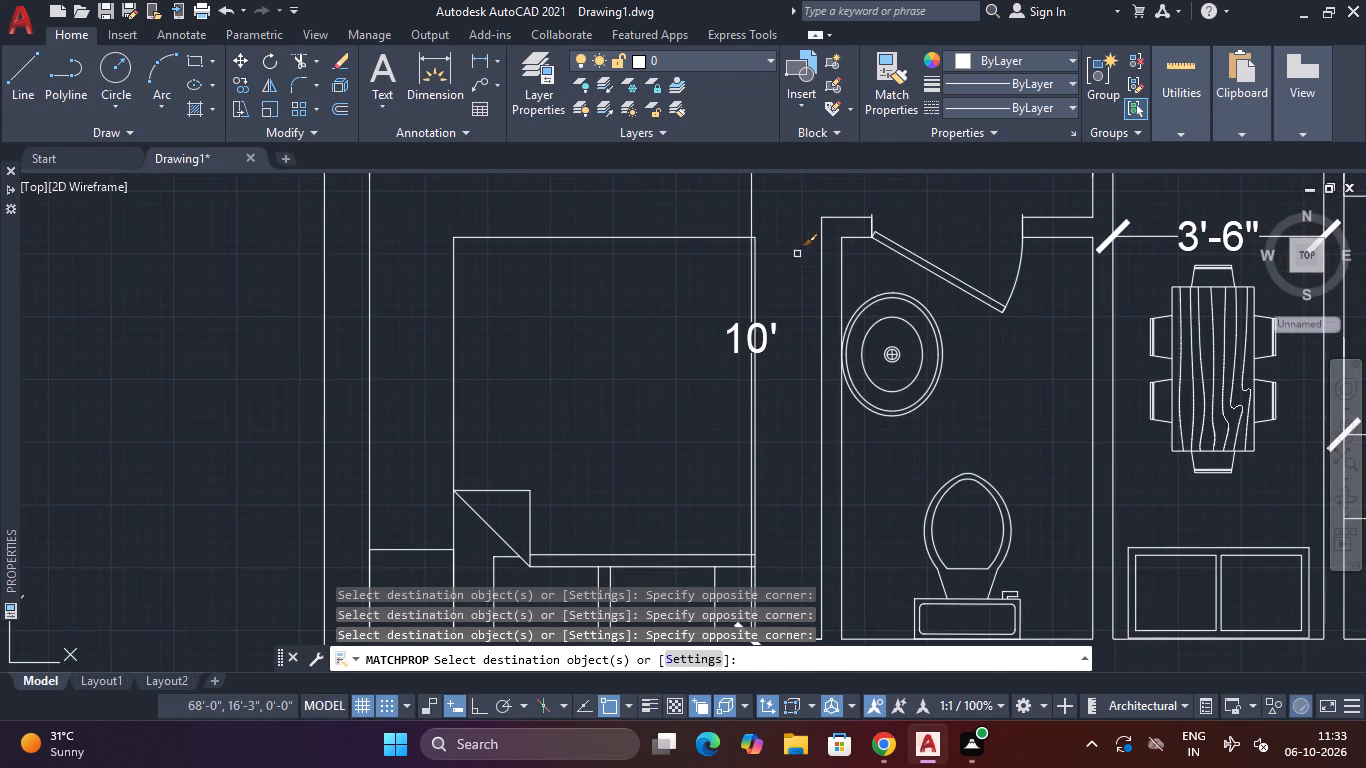
pyautogui.scroll(-3, 766, 269)
pyautogui.scroll(3, 680, 240)
pyautogui.moveTo(680, 240); pyautogui.dragTo(680, 241, button='middle')
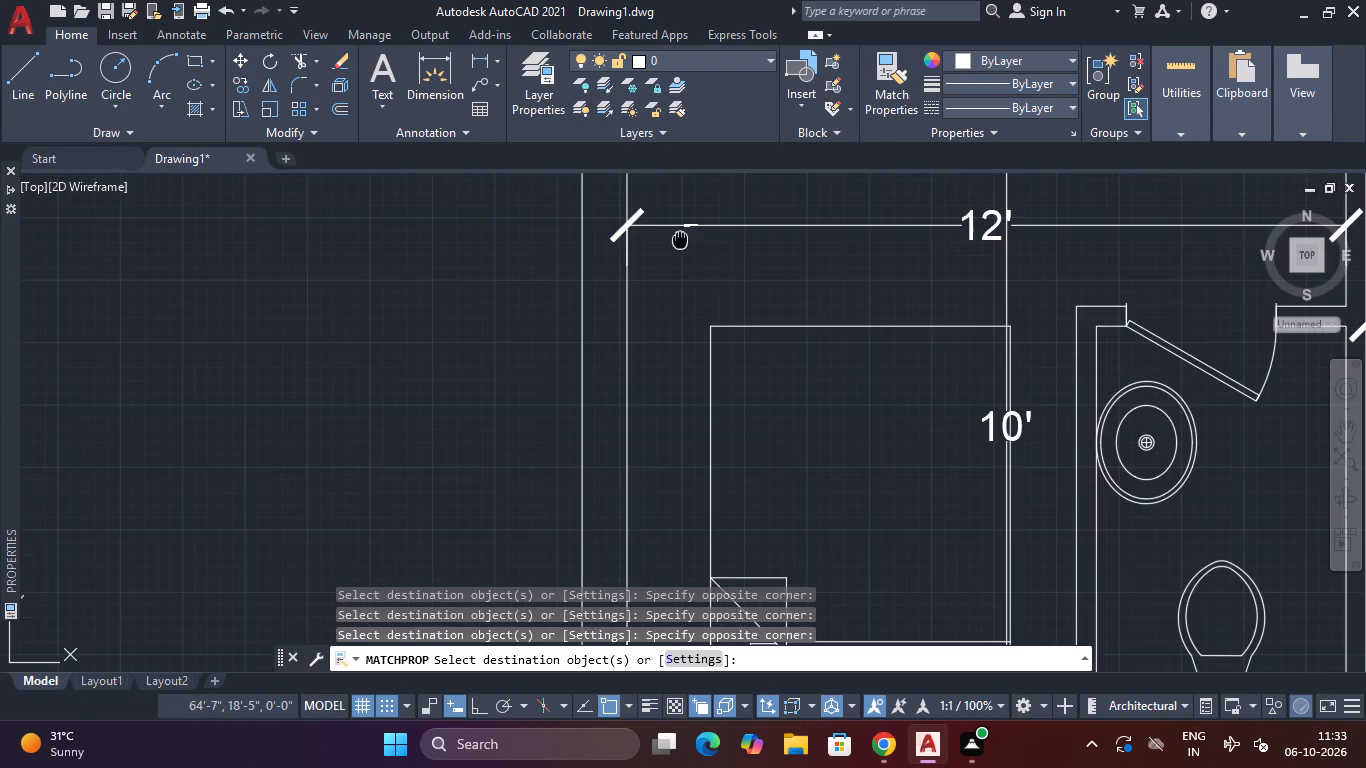
pyautogui.moveTo(680, 241); pyautogui.dragTo(691, 309, button='middle')
pyautogui.scroll(4, 693, 303)
pyautogui.click(734, 251)
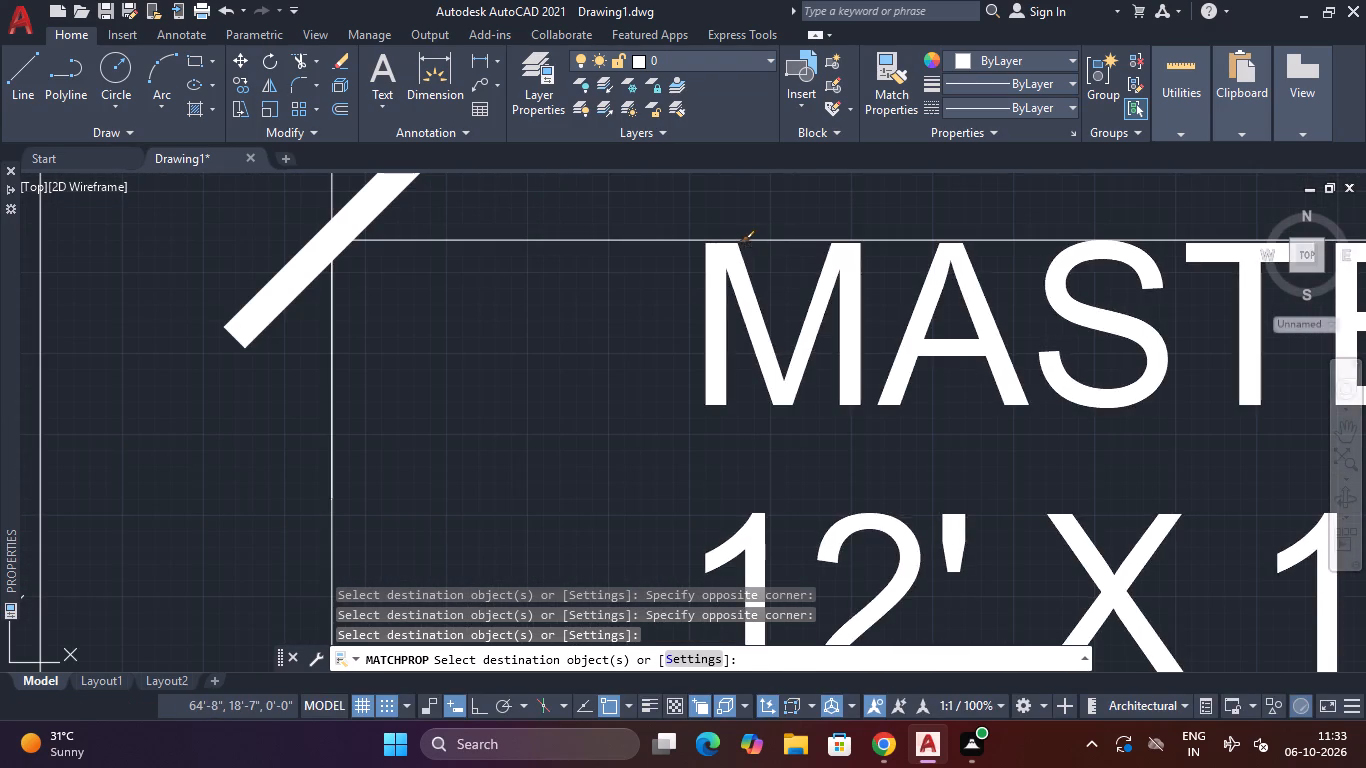
# Apply the matched text properties to the west toilet's label and finish matching.
pyautogui.scroll(-4, 746, 270)
pyautogui.scroll(-3, 811, 340)
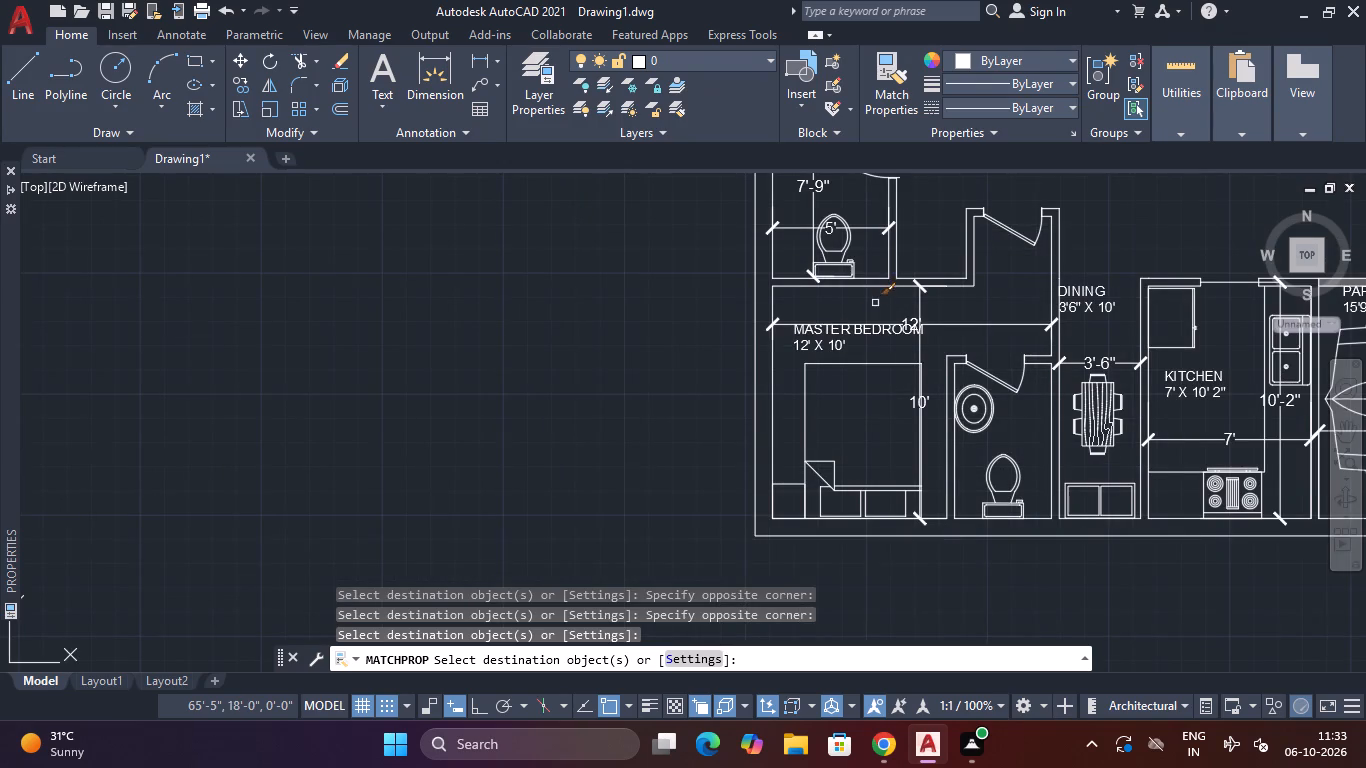
pyautogui.moveTo(875, 303); pyautogui.dragTo(873, 493, button='middle')
pyautogui.scroll(3, 786, 337)
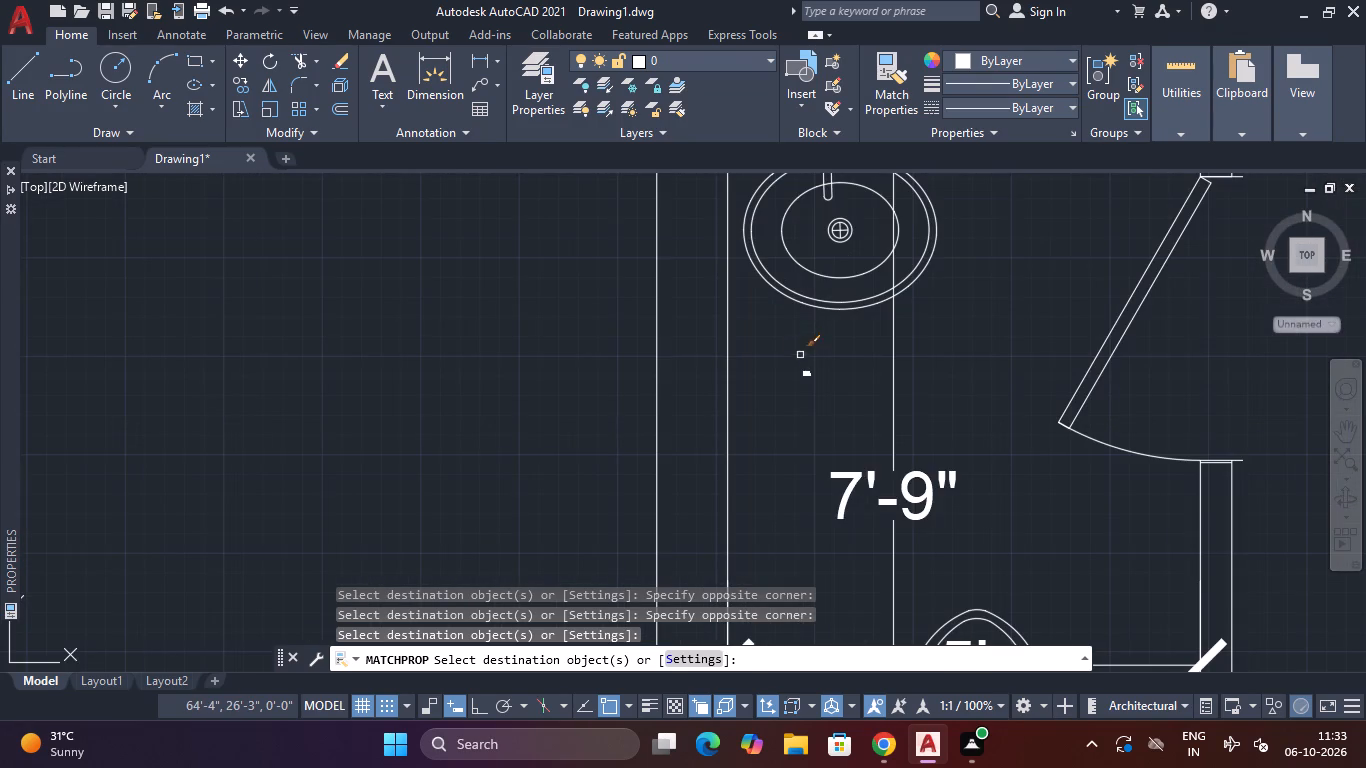
pyautogui.click(804, 375)
pyautogui.scroll(-3, 827, 368)
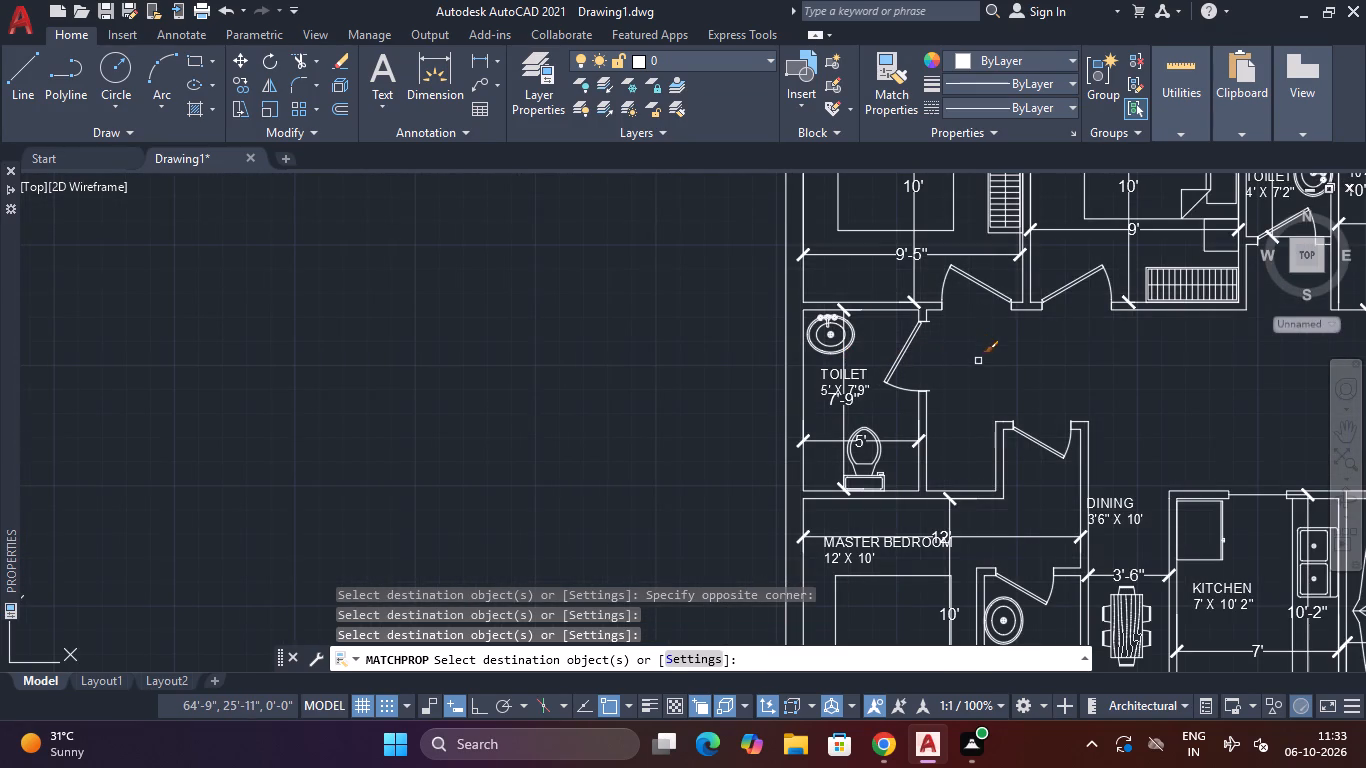
pyautogui.moveTo(979, 363); pyautogui.dragTo(990, 516, button='middle')
pyautogui.press('Escape')
pyautogui.press('Escape')
# Delete the width and length dimensions inside the northwest bedroom and the adjoining north bedroom.
pyautogui.click(942, 392)
pyautogui.click(923, 412)
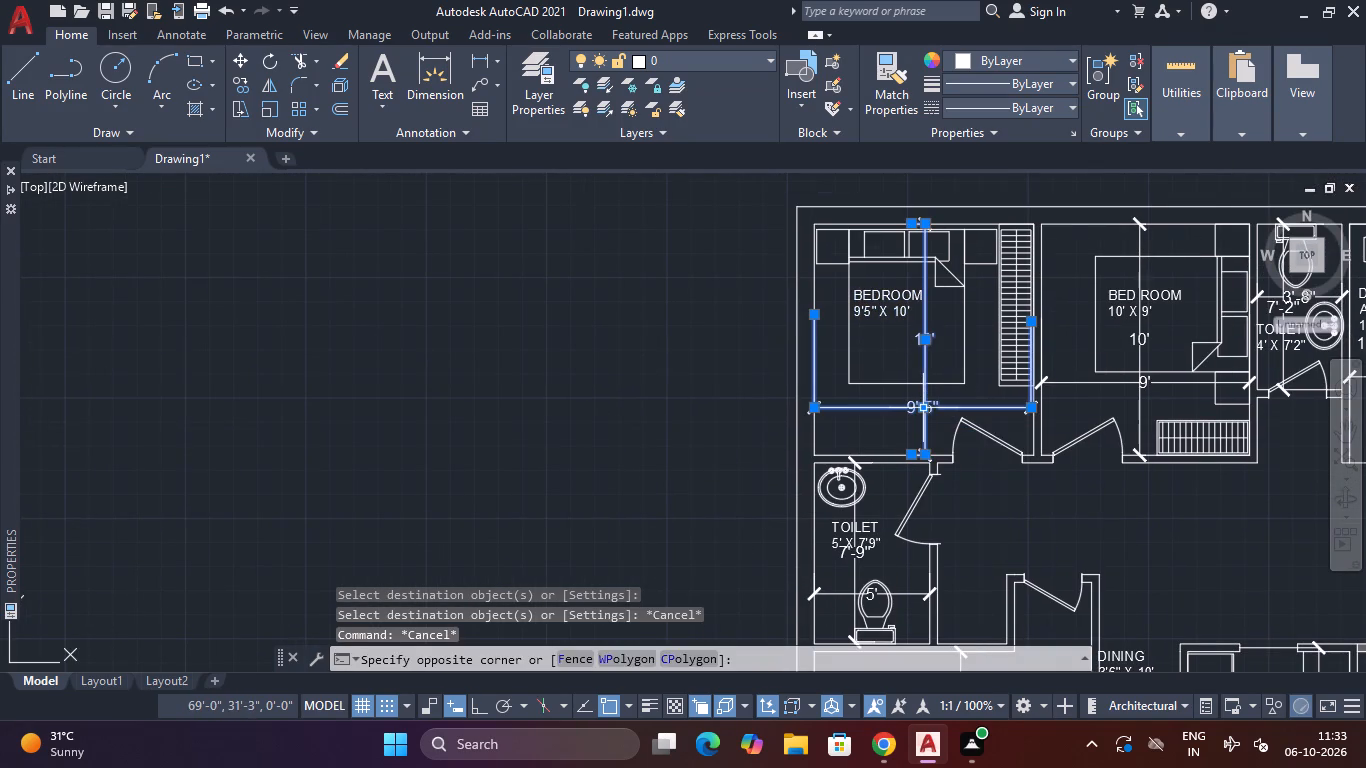
pyautogui.press('Delete')
pyautogui.press('Delete')
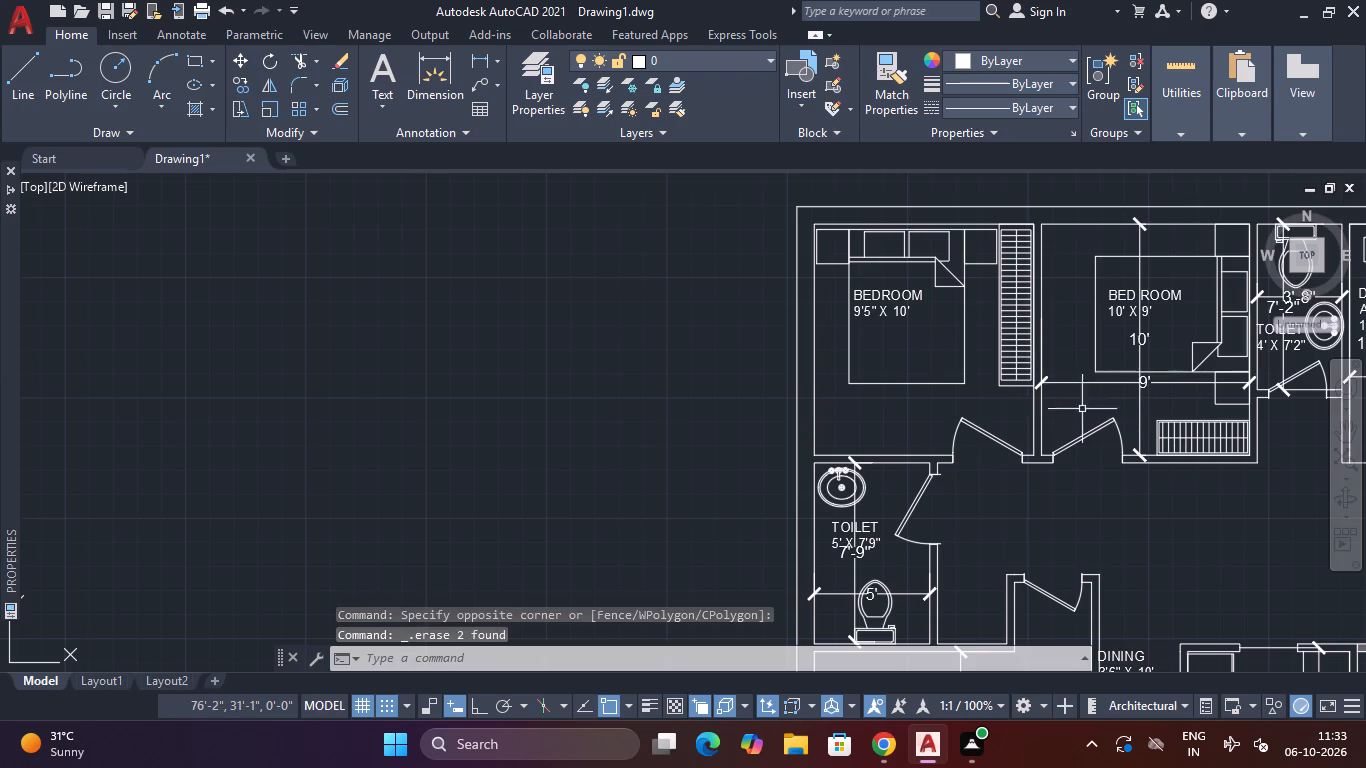
pyautogui.scroll(3, 1137, 378)
pyautogui.click(1212, 370)
pyautogui.click(1141, 403)
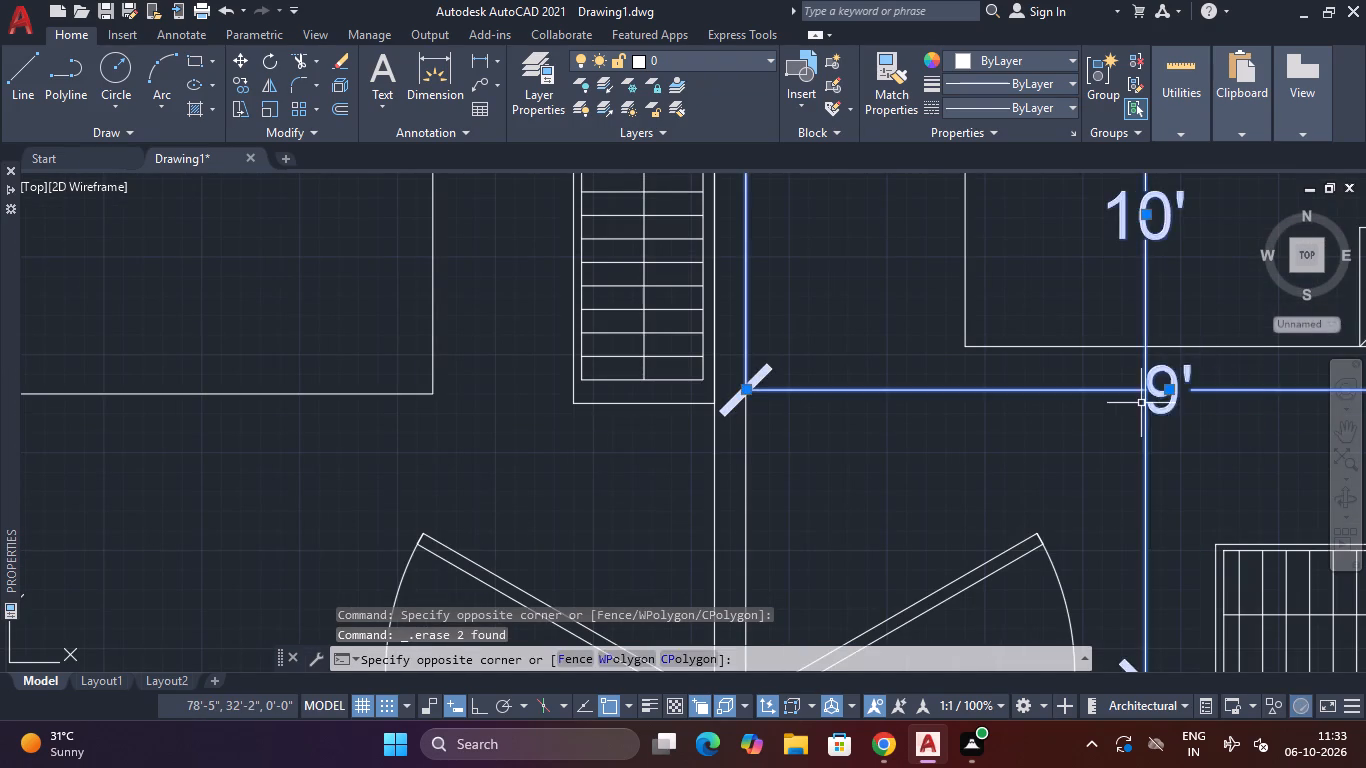
pyautogui.press('Delete')
# Delete the two dimensions inside the north toilet.
pyautogui.moveTo(1155, 404); pyautogui.dragTo(762, 461, button='middle')
pyautogui.scroll(-3, 783, 454)
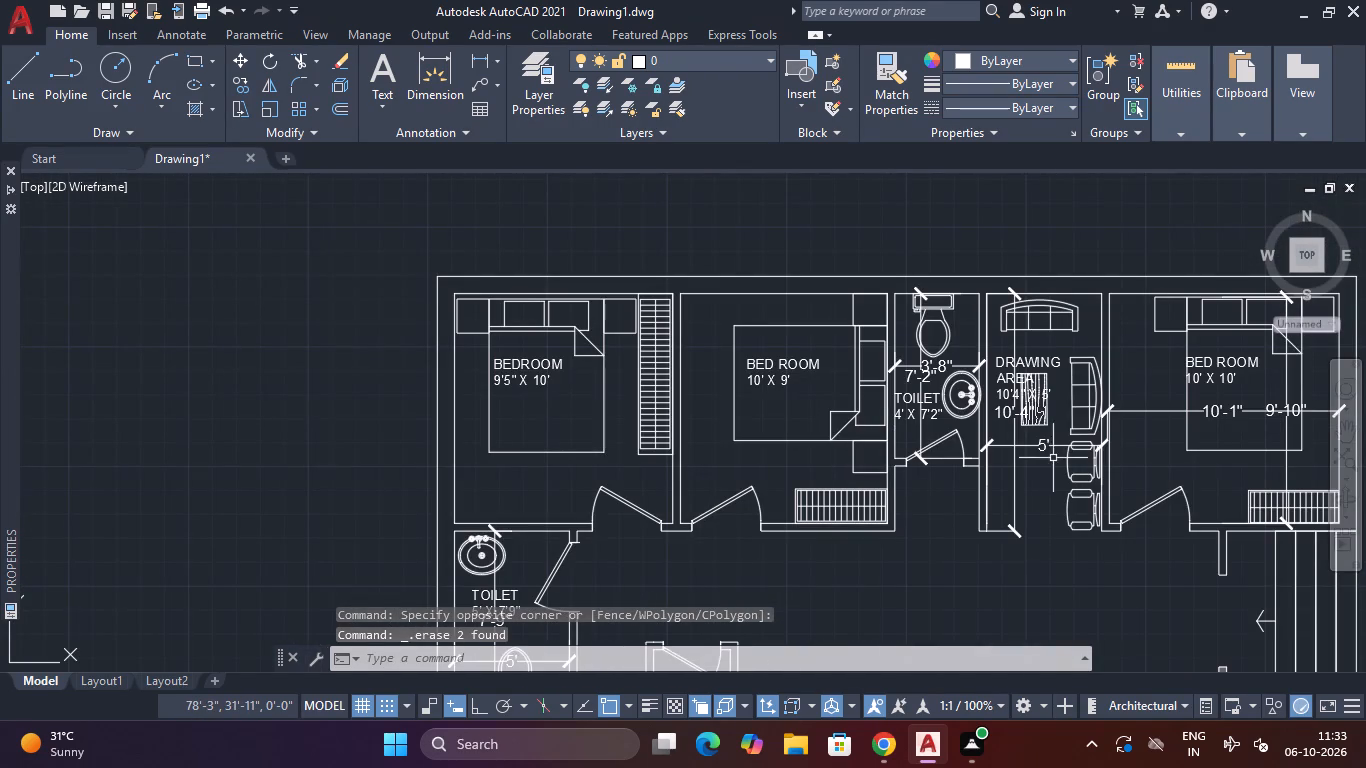
pyautogui.scroll(4, 943, 348)
pyautogui.click(875, 416)
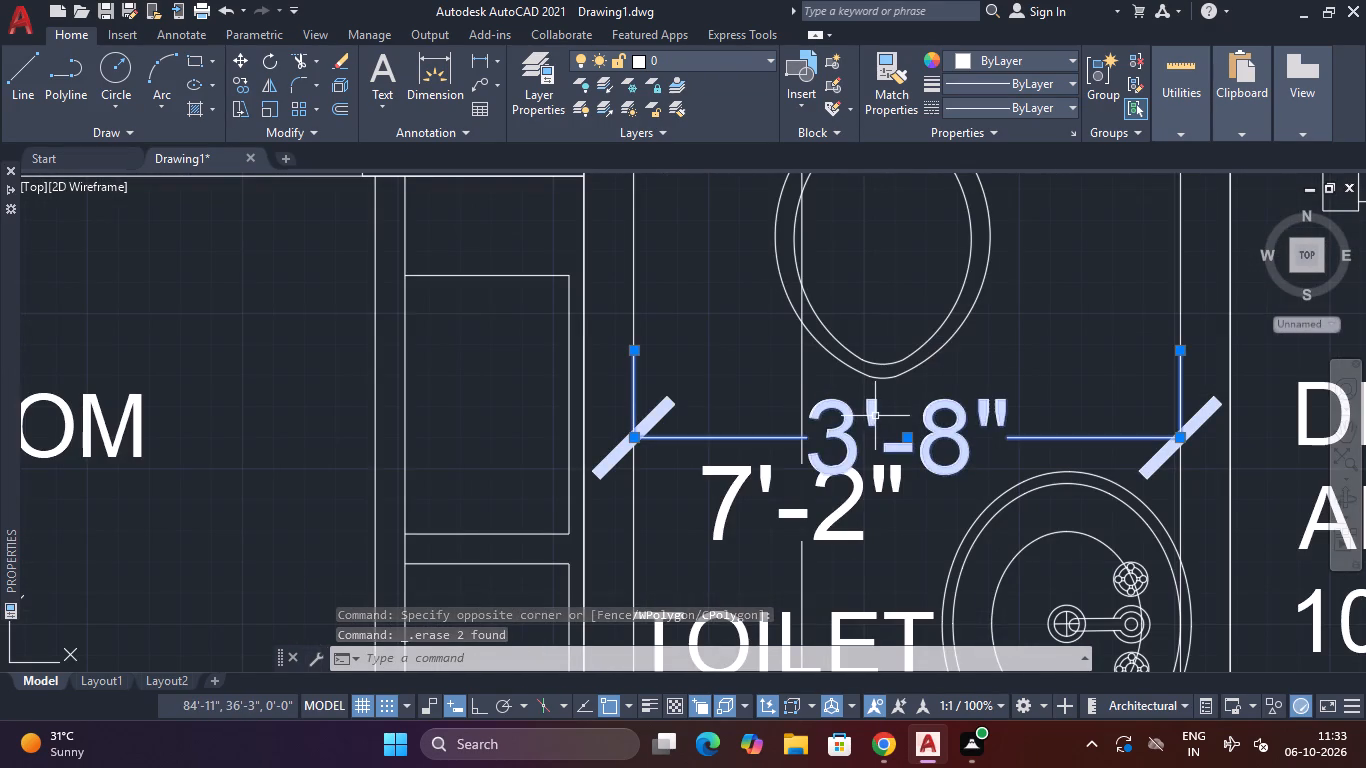
pyautogui.click(795, 498)
pyautogui.click(799, 527)
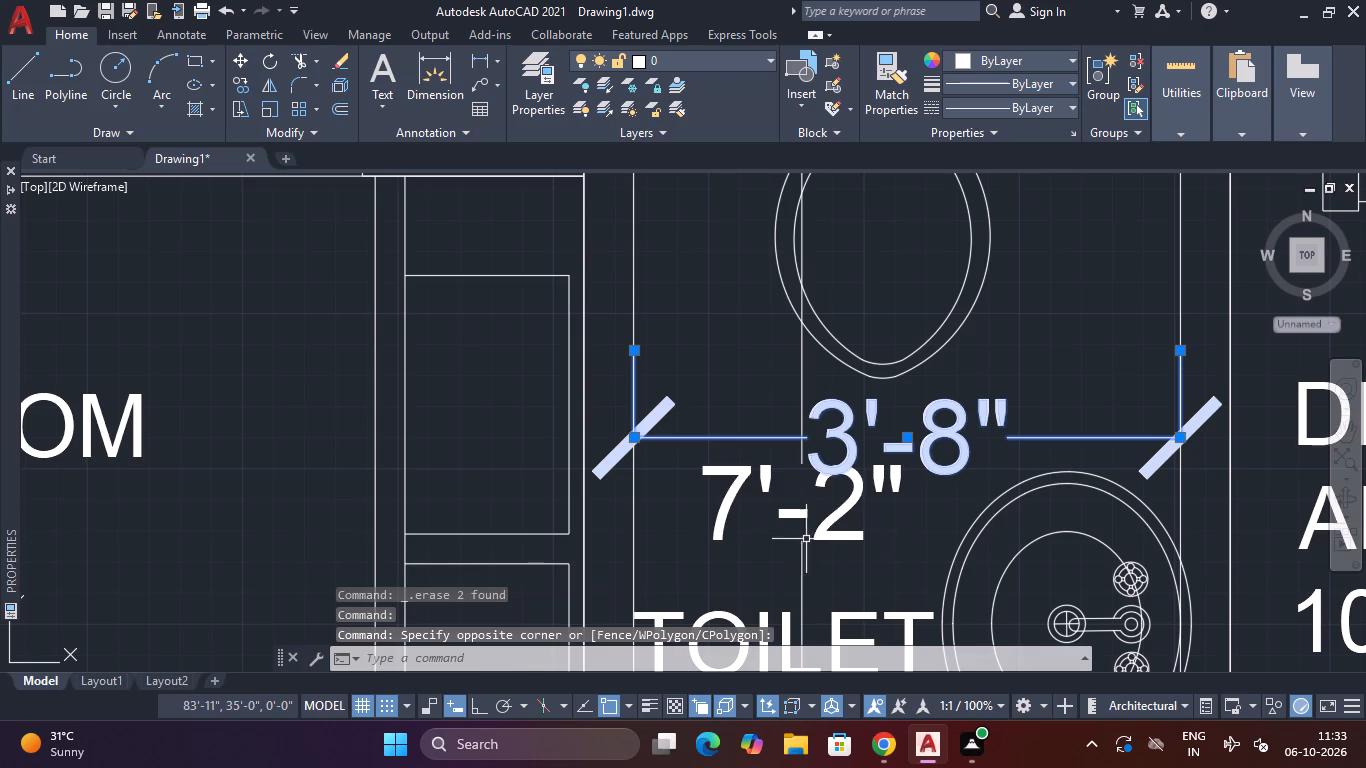
pyautogui.moveTo(828, 564); pyautogui.dragTo(817, 565)
pyautogui.click(782, 575)
pyautogui.press('Delete')
# Delete the width and length dimensions crossing the drawing area.
pyautogui.scroll(-4, 918, 470)
pyautogui.moveTo(921, 470); pyautogui.dragTo(914, 470, button='middle')
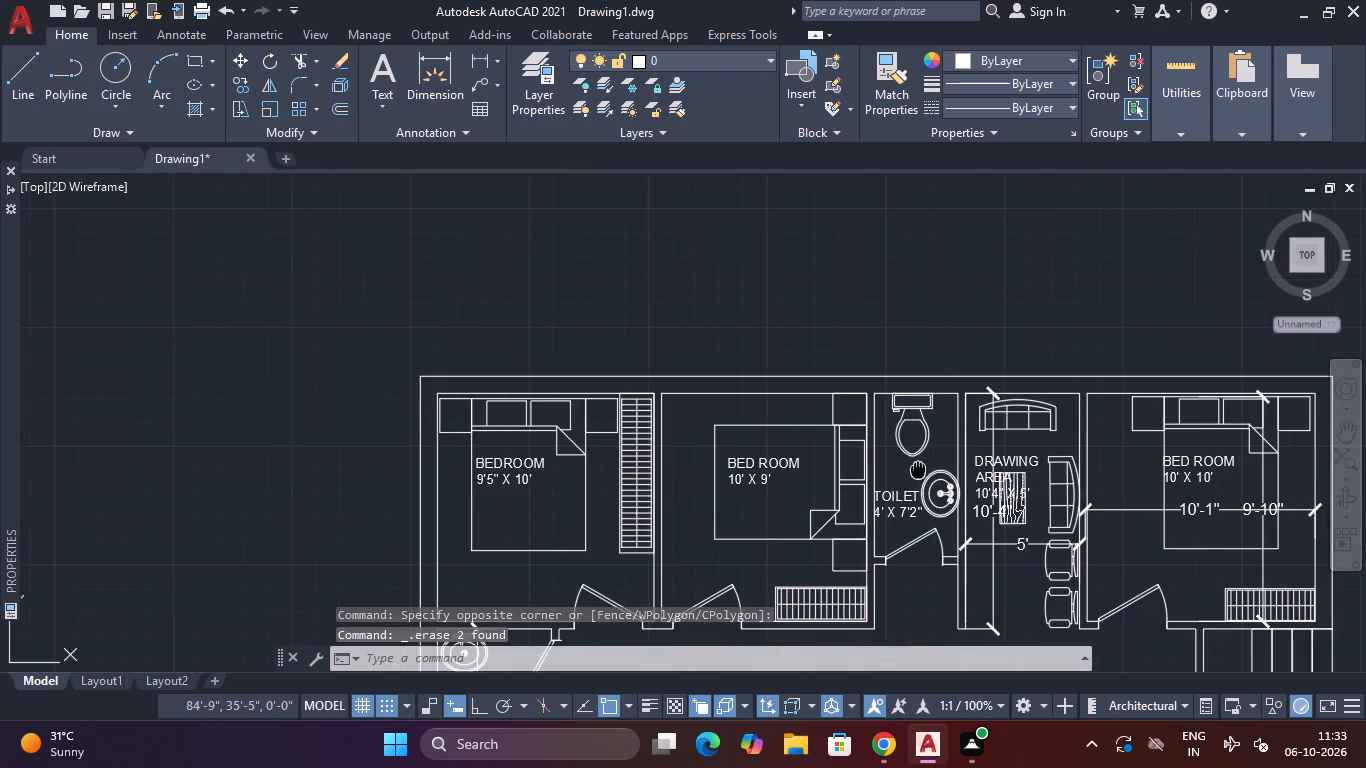
pyautogui.moveTo(914, 470); pyautogui.dragTo(830, 474, button='middle')
pyautogui.scroll(2, 890, 554)
pyautogui.moveTo(950, 514); pyautogui.dragTo(937, 534)
pyautogui.click(902, 569)
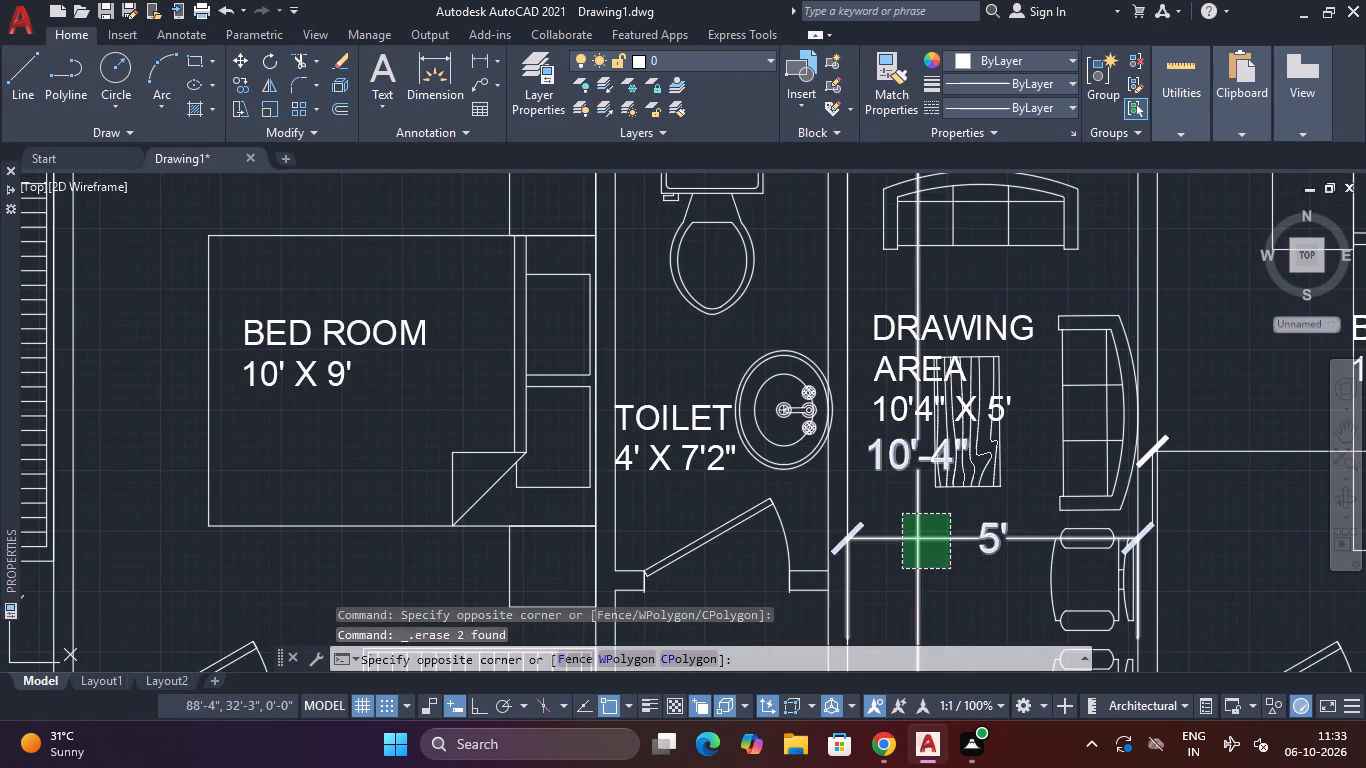
pyautogui.press('Delete')
# Delete both dimensions inside the northeast bedroom.
pyautogui.scroll(-2, 957, 560)
pyautogui.moveTo(956, 555); pyautogui.dragTo(846, 474, button='middle')
pyautogui.scroll(3, 1138, 418)
pyautogui.click(1017, 446)
pyautogui.click(933, 561)
pyautogui.press('Delete')
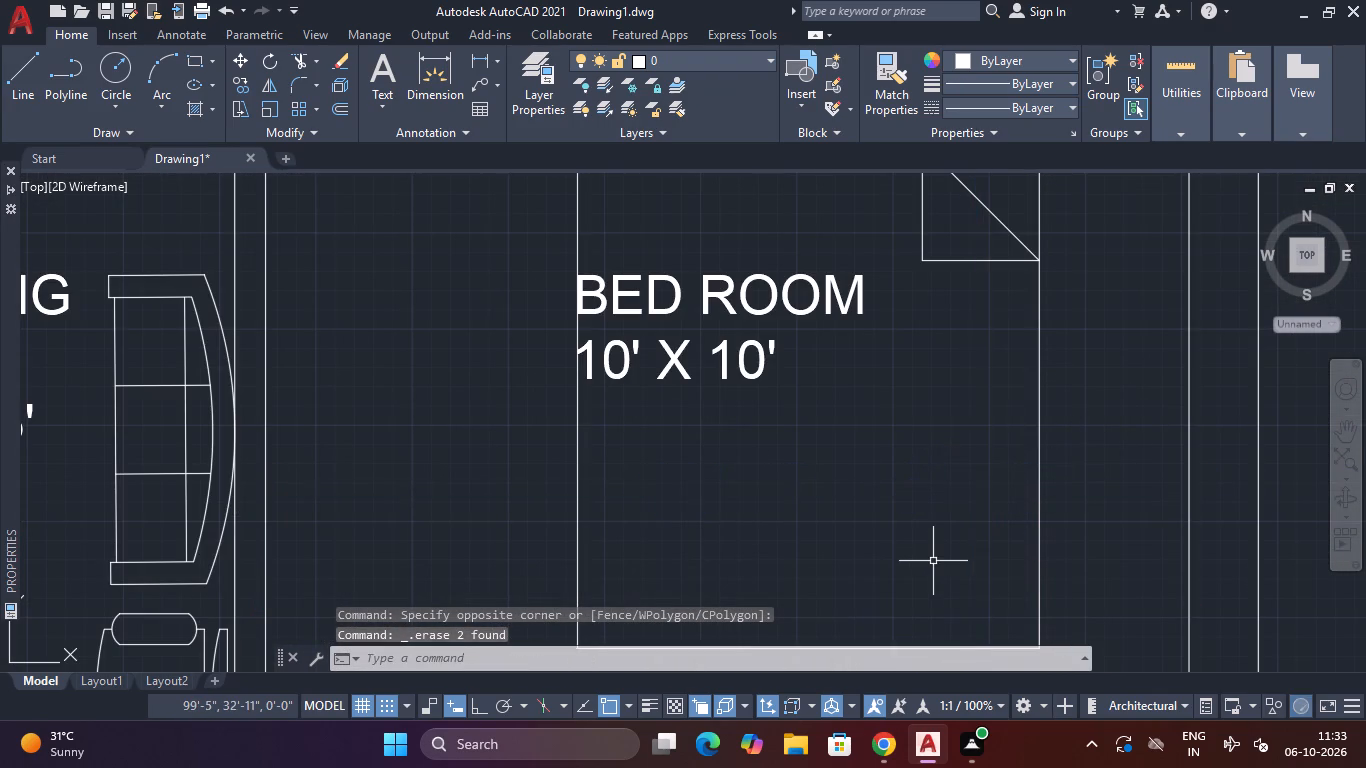
# Delete the width and length dimensions drawn over the car in the parking bay.
pyautogui.scroll(-4, 996, 510)
pyautogui.moveTo(961, 527); pyautogui.dragTo(992, 302, button='middle')
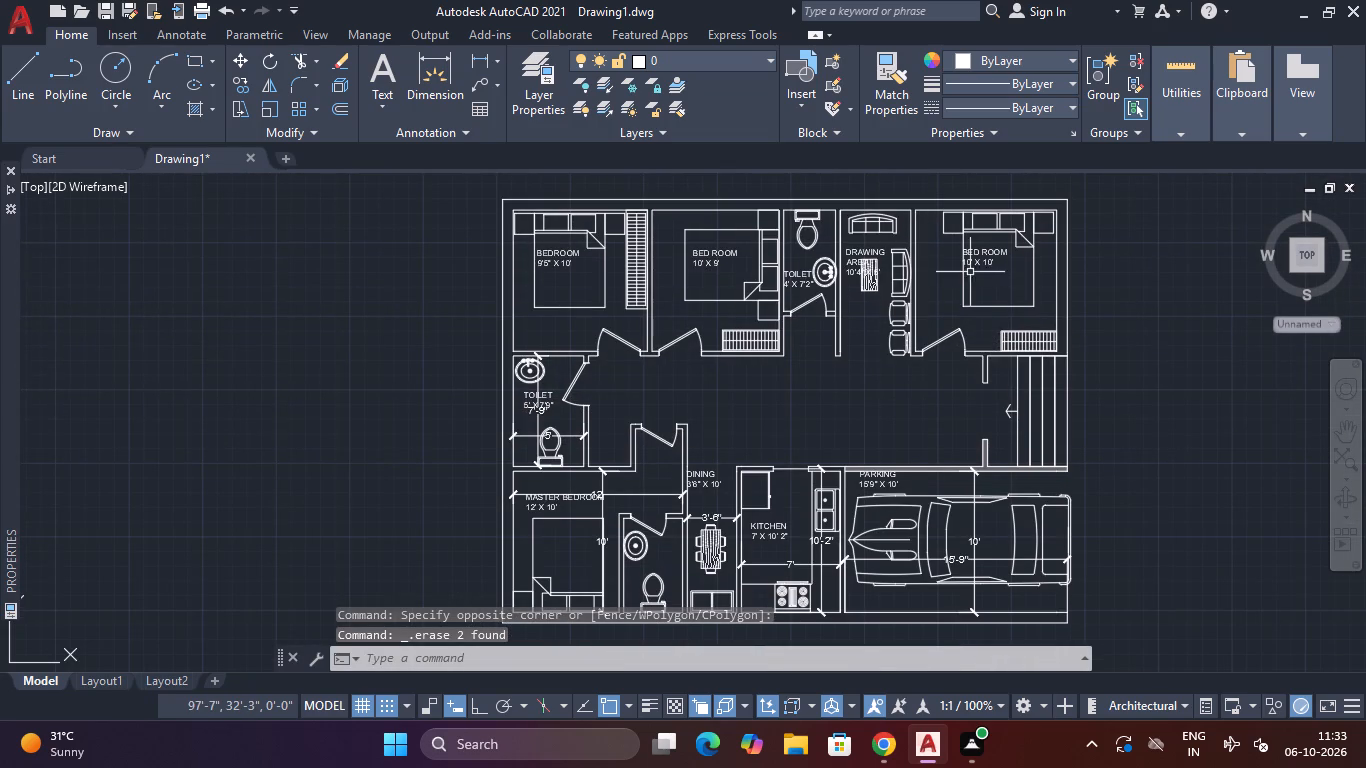
pyautogui.scroll(2, 988, 551)
pyautogui.moveTo(980, 537); pyautogui.dragTo(979, 556)
pyautogui.click(944, 600)
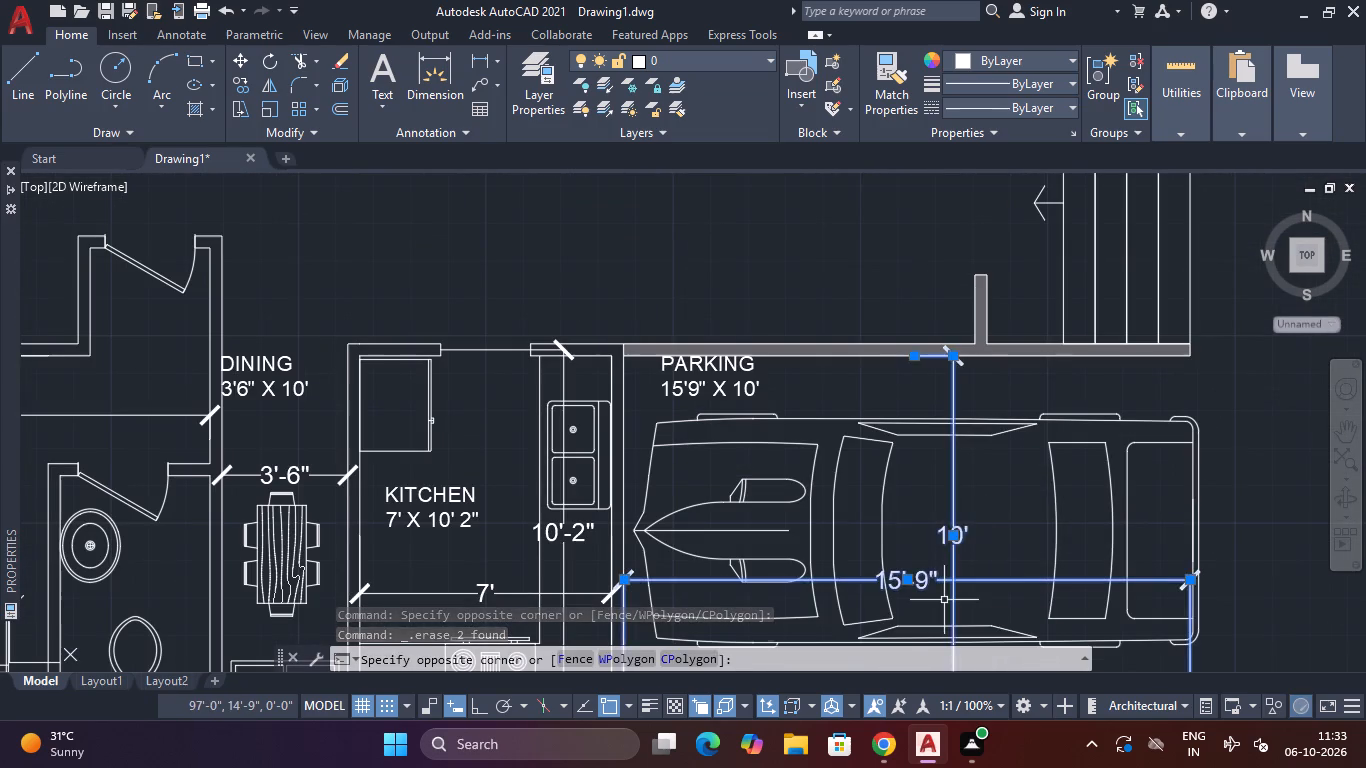
pyautogui.press('Delete')
# Delete the two crossing dimensions inside the kitchen.
pyautogui.moveTo(933, 541); pyautogui.dragTo(1078, 312, button='middle')
pyautogui.scroll(3, 700, 347)
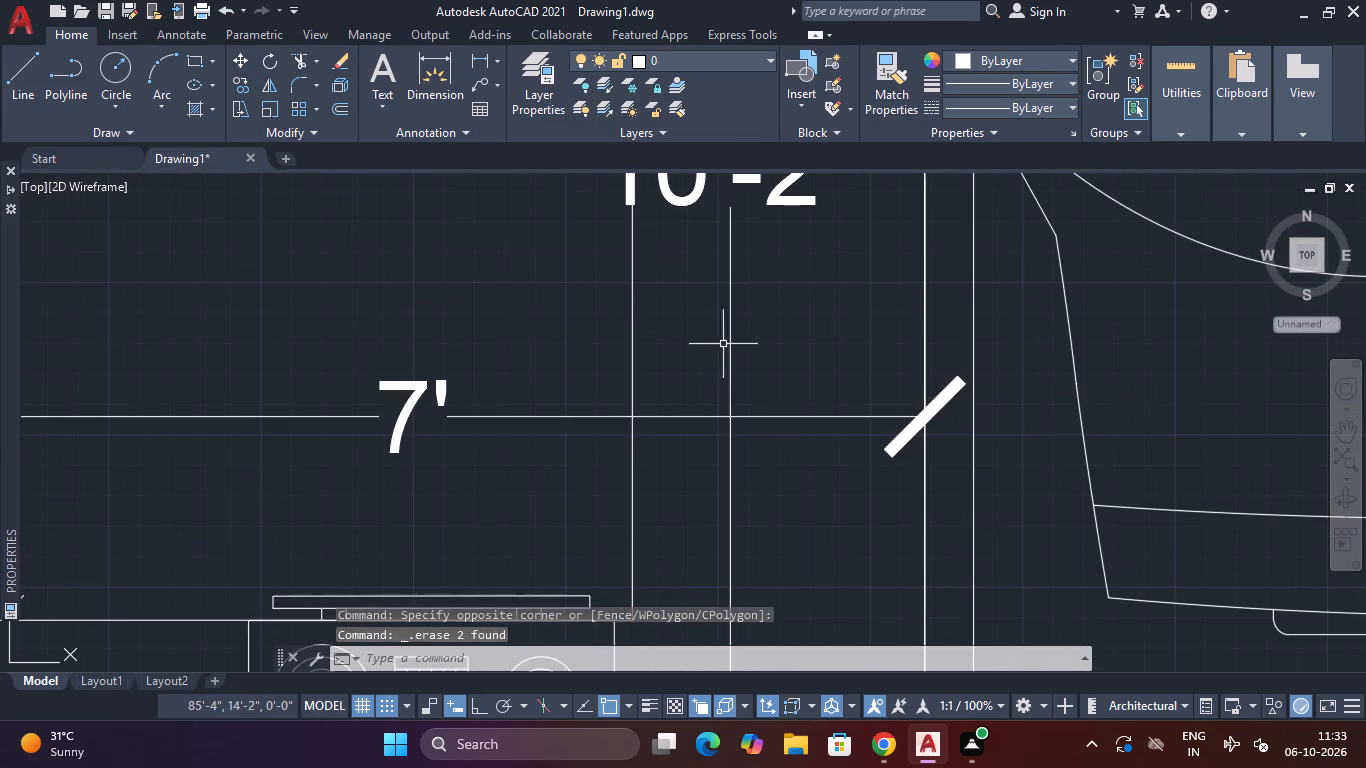
pyautogui.click(758, 356)
pyautogui.click(709, 436)
pyautogui.scroll(-3, 729, 429)
pyautogui.press('Delete')
# Delete the dining area's width dimension above the table.
pyautogui.moveTo(729, 429); pyautogui.dragTo(1036, 385, button='middle')
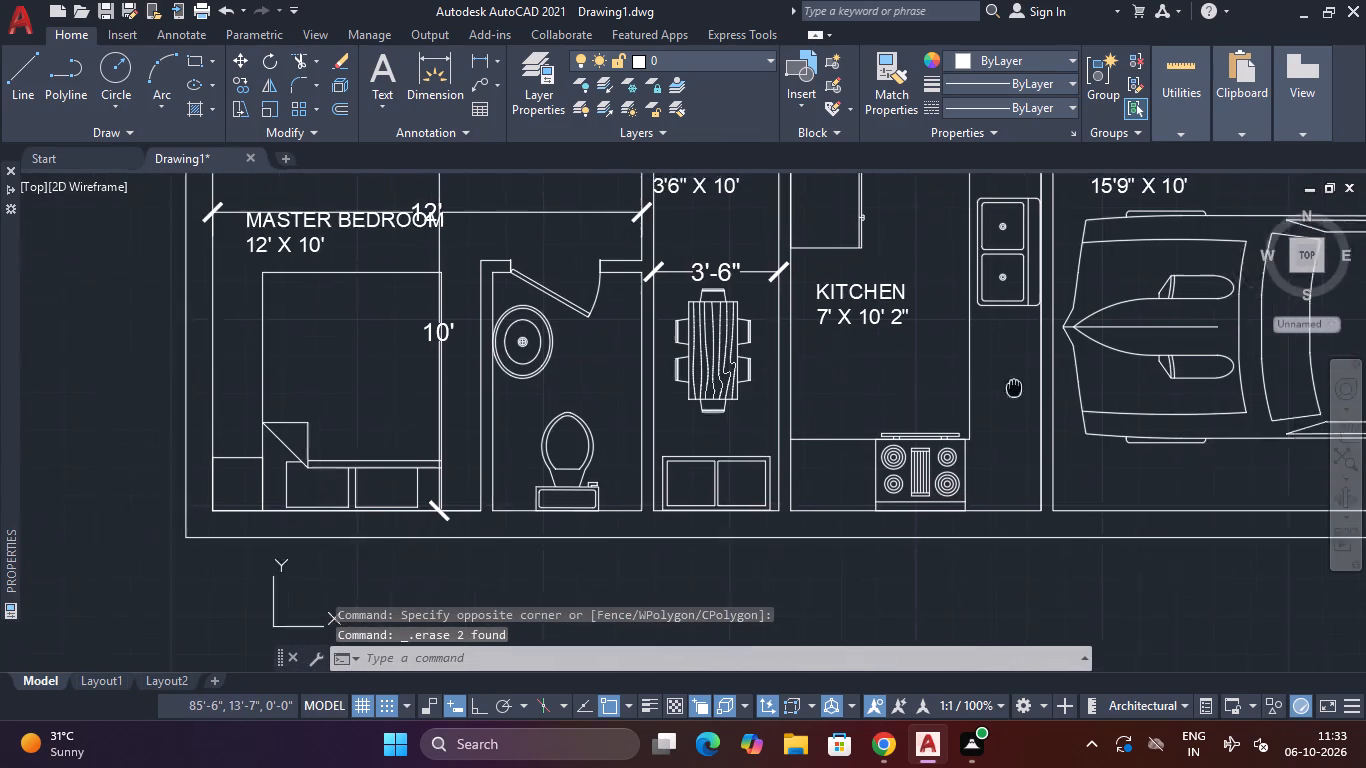
pyautogui.moveTo(1036, 385); pyautogui.dragTo(1038, 385, button='middle')
pyautogui.moveTo(906, 391); pyautogui.dragTo(947, 551, button='middle')
pyautogui.click(802, 396)
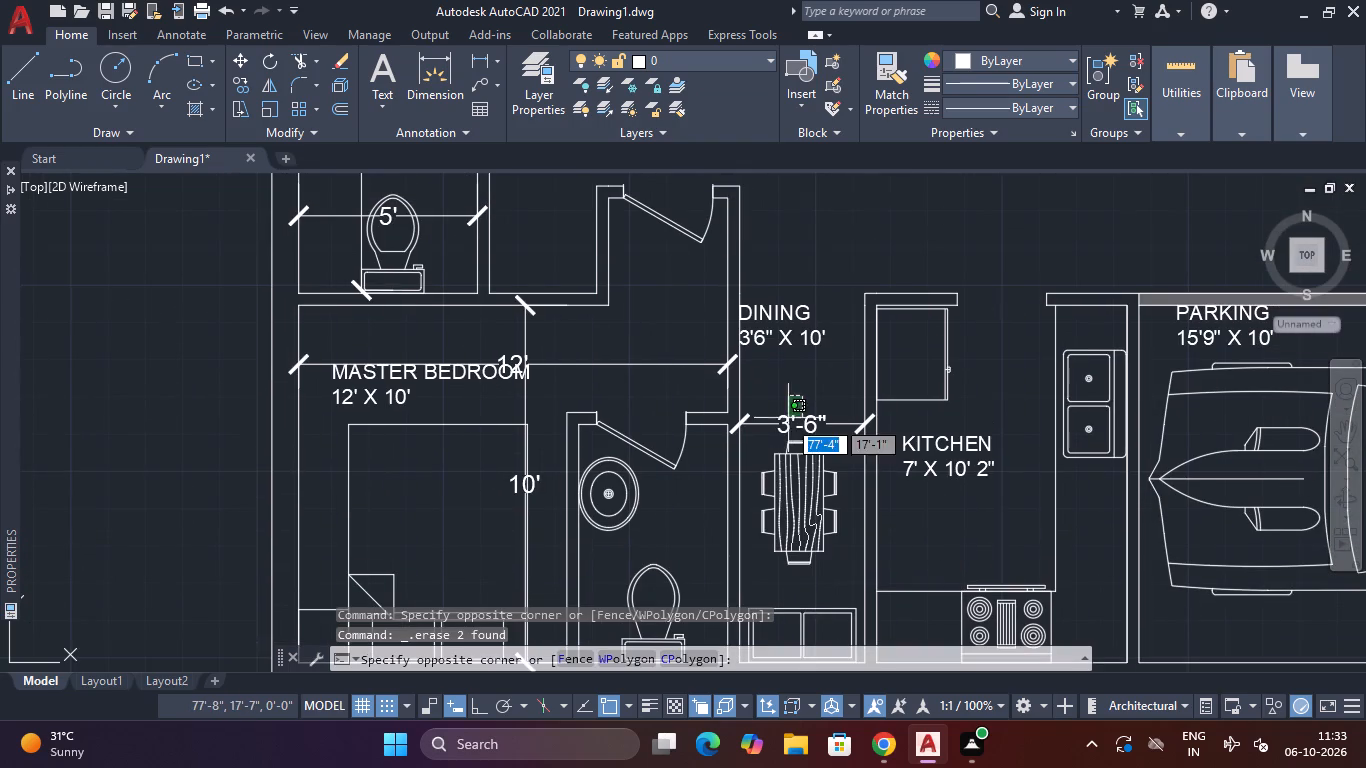
pyautogui.click(774, 435)
pyautogui.press('Delete')
# Delete the horizontal and vertical dimensions of the master bedroom, keeping the walls and furniture.
pyautogui.moveTo(786, 432); pyautogui.dragTo(1167, 396, button='middle')
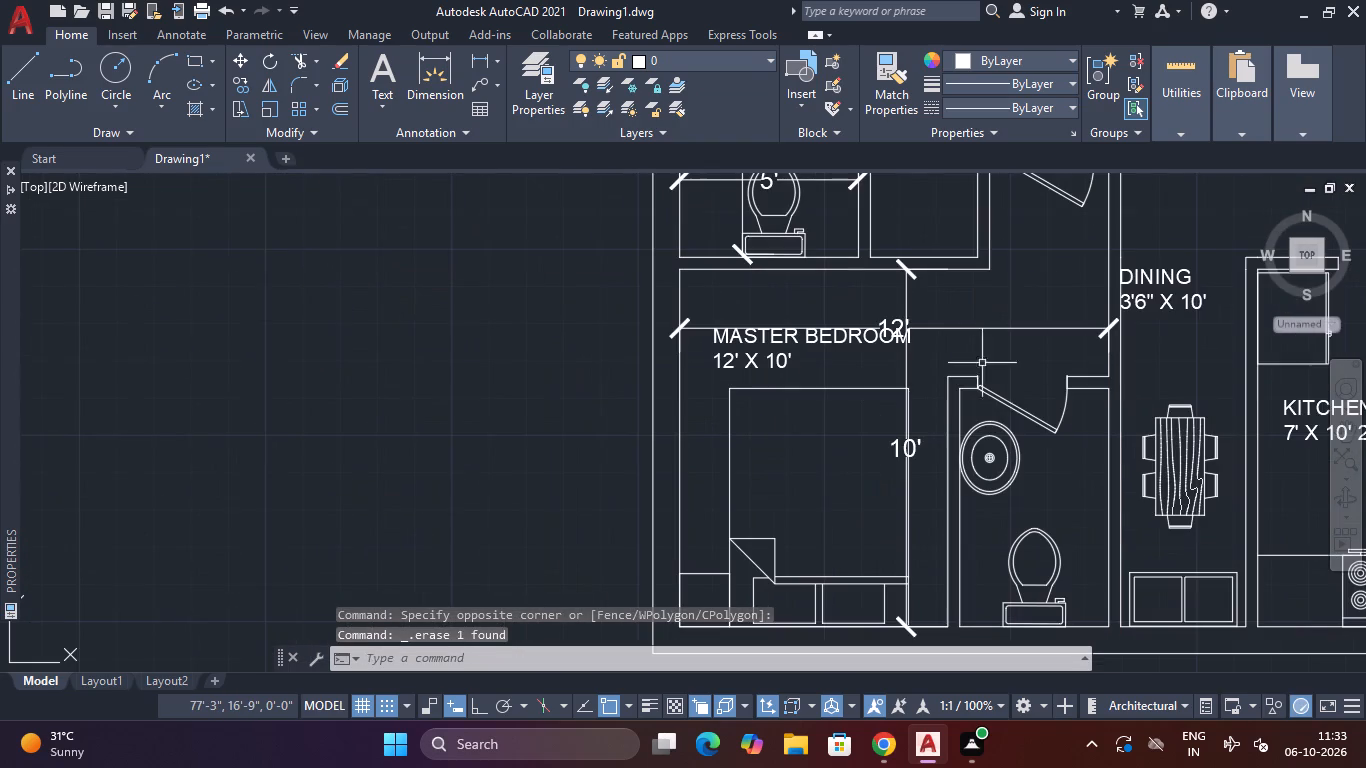
pyautogui.click(923, 270)
pyautogui.click(1160, 303)
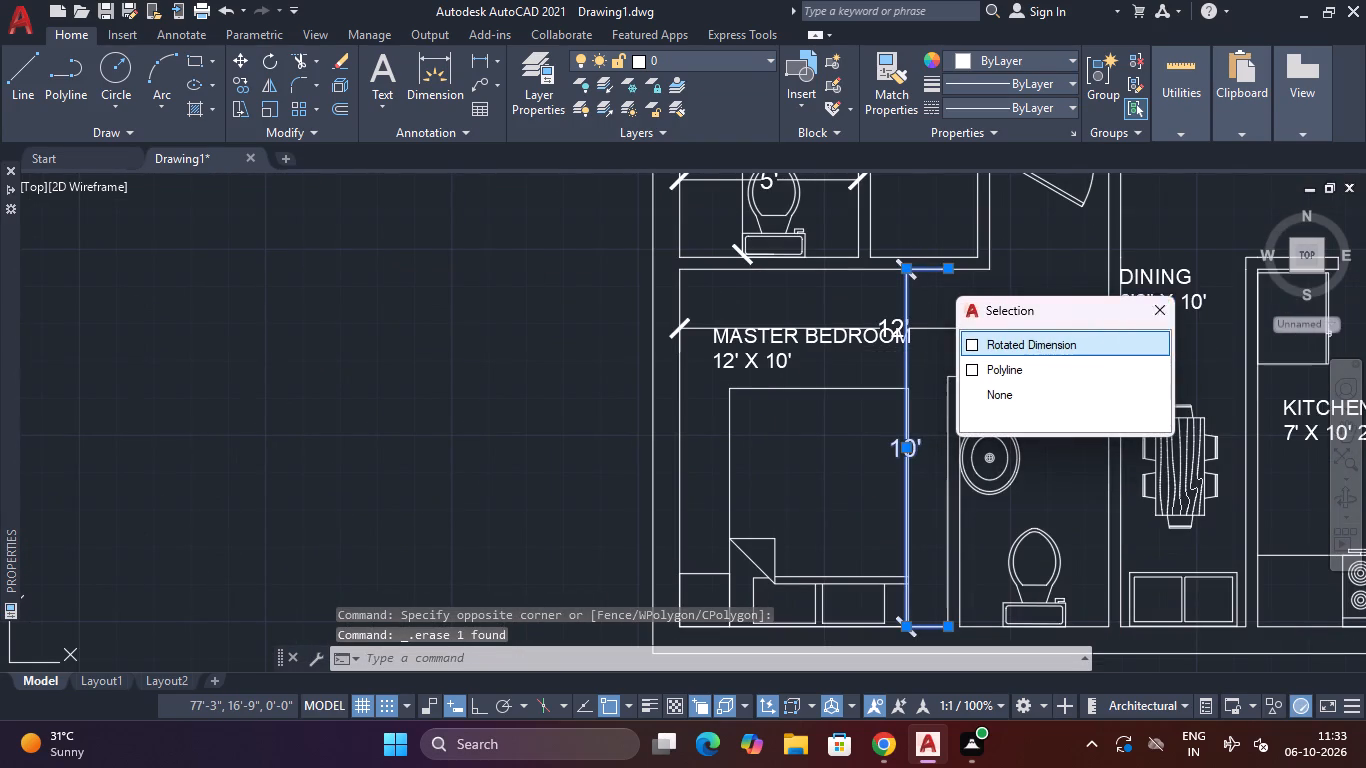
pyautogui.click(990, 314)
pyautogui.click(972, 352)
pyautogui.press('Delete')
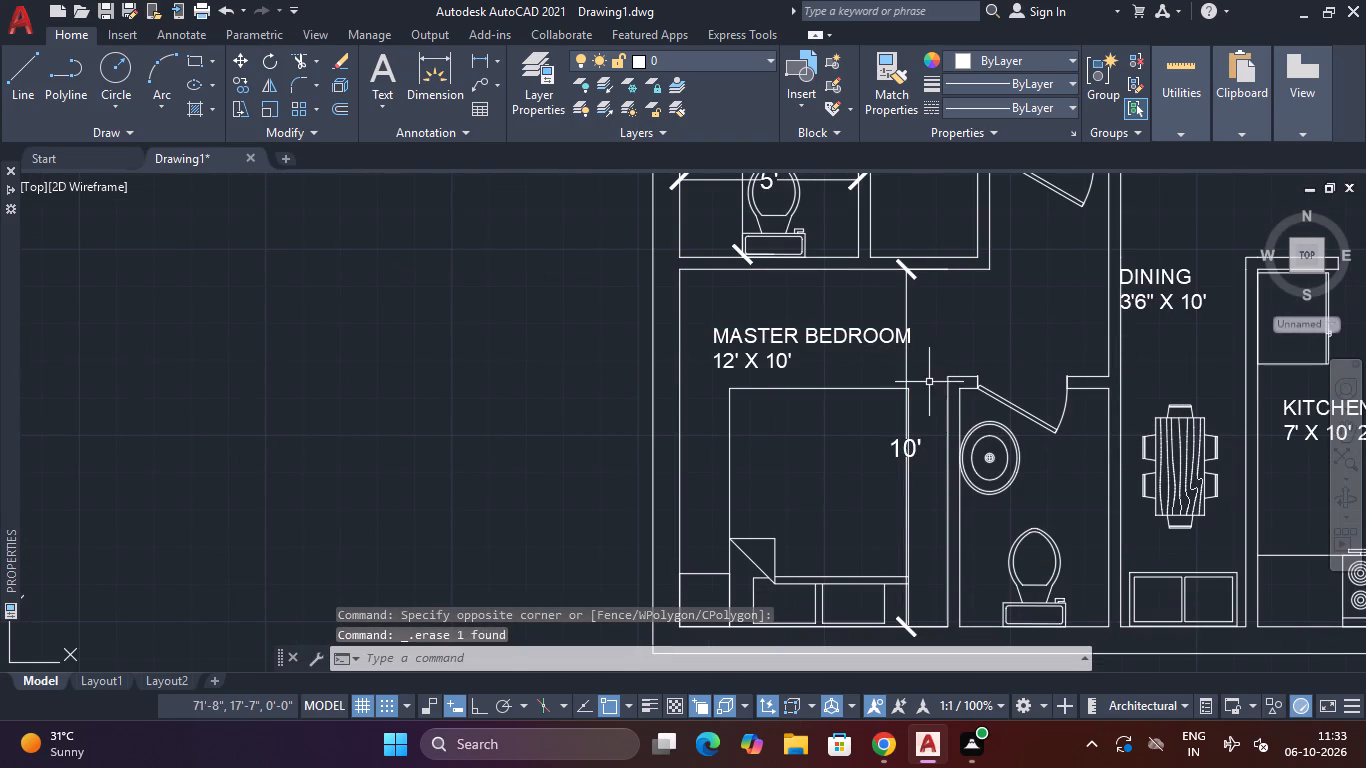
pyautogui.click(917, 367)
pyautogui.click(864, 367)
pyautogui.press('Delete')
# Delete the vertical and horizontal dimensions inside the west toilet.
pyautogui.scroll(-2, 1153, 350)
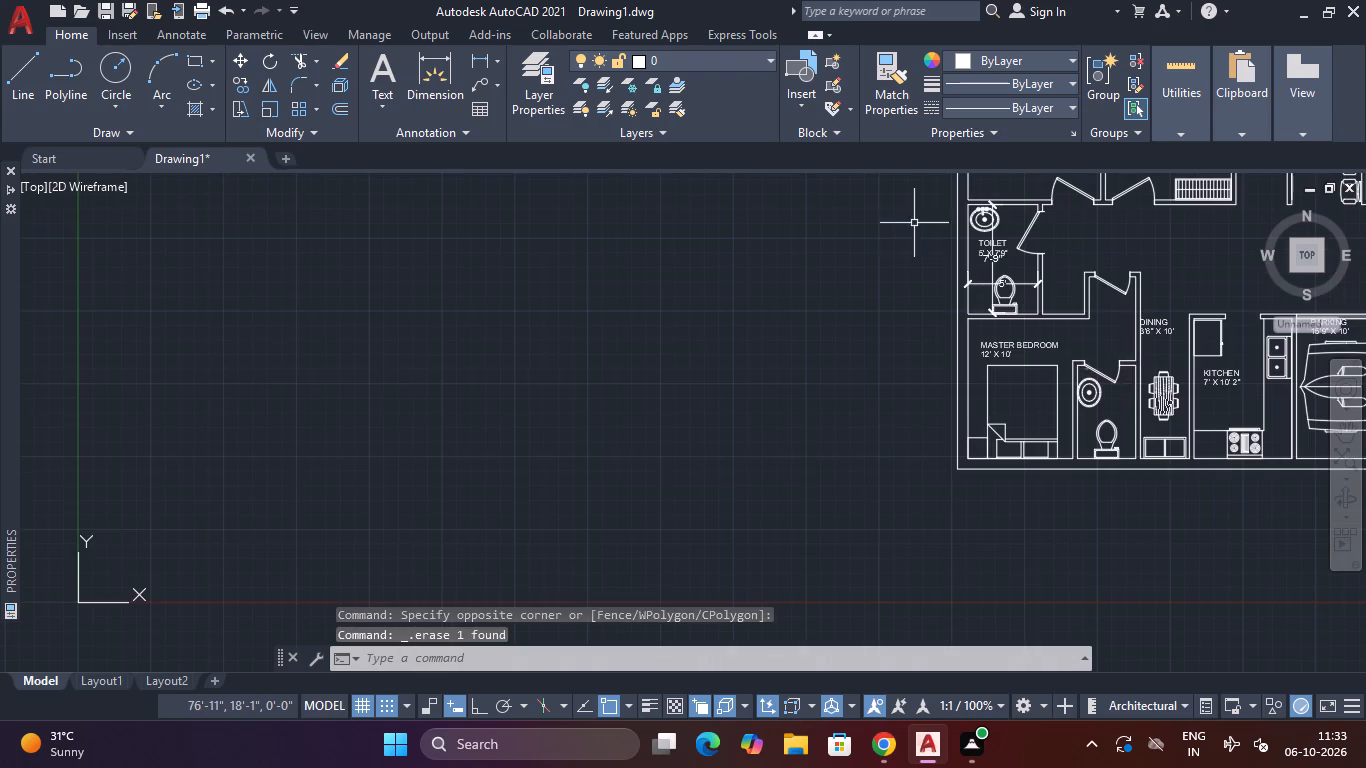
pyautogui.scroll(3, 1008, 304)
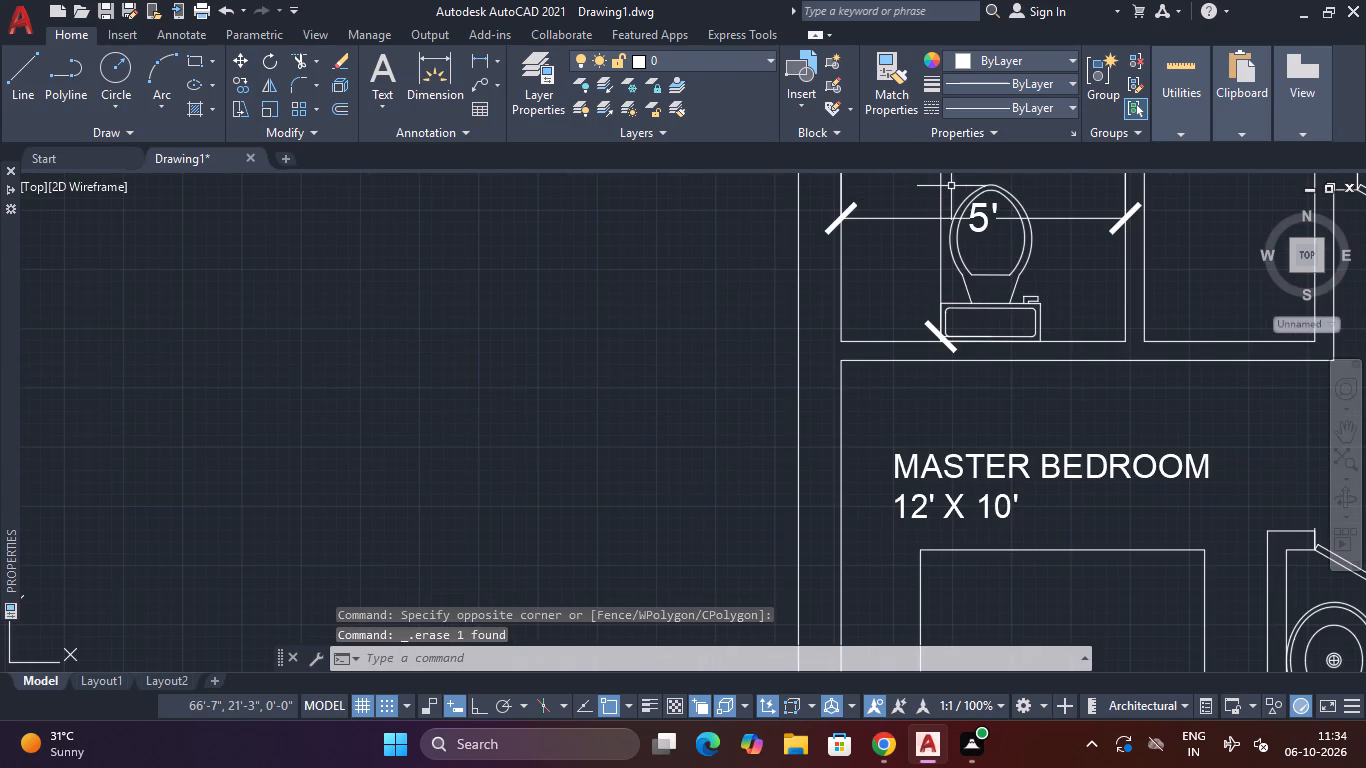
pyautogui.moveTo(952, 184); pyautogui.dragTo(936, 184)
pyautogui.click(928, 187)
pyautogui.press('Delete')
pyautogui.moveTo(1042, 205); pyautogui.dragTo(1053, 215)
pyautogui.click(1066, 235)
pyautogui.press('Delete')
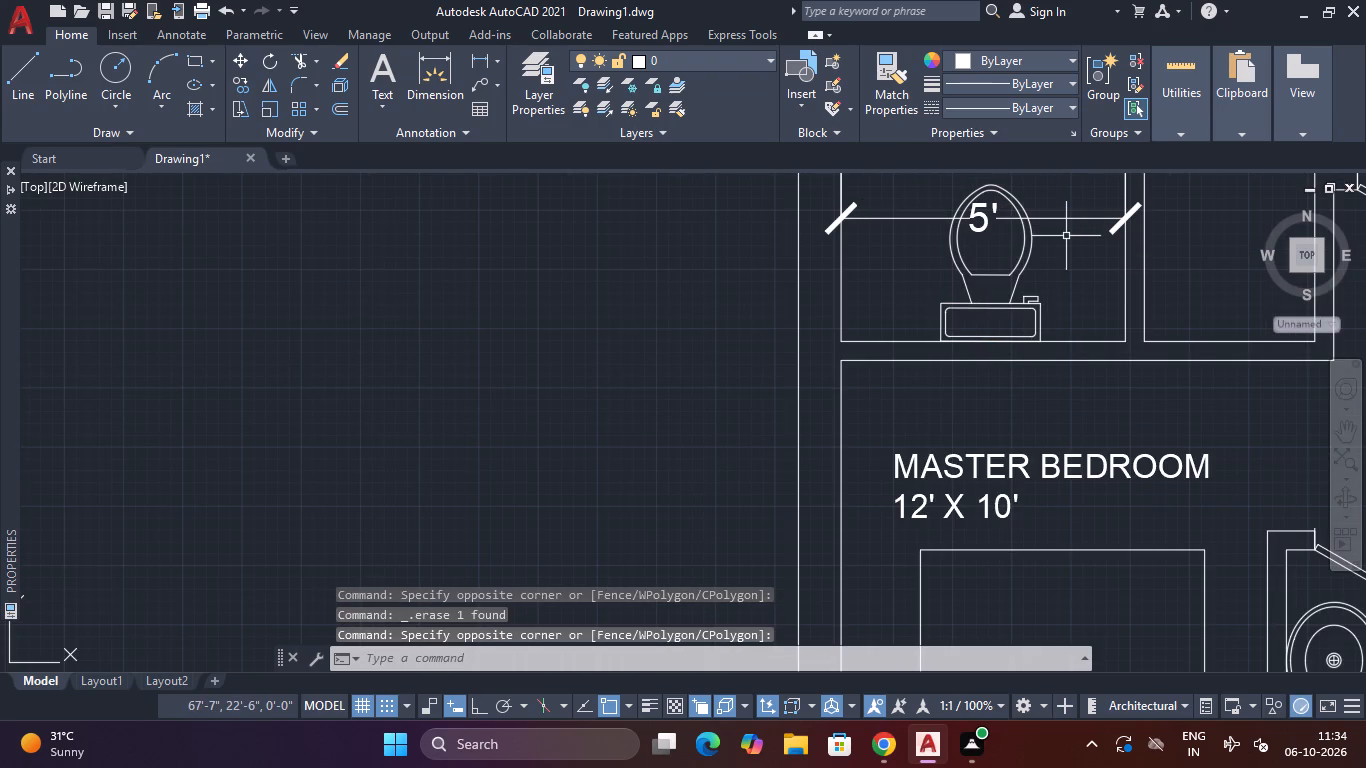
pyautogui.click(1075, 195)
pyautogui.click(1062, 222)
pyautogui.press('Delete')
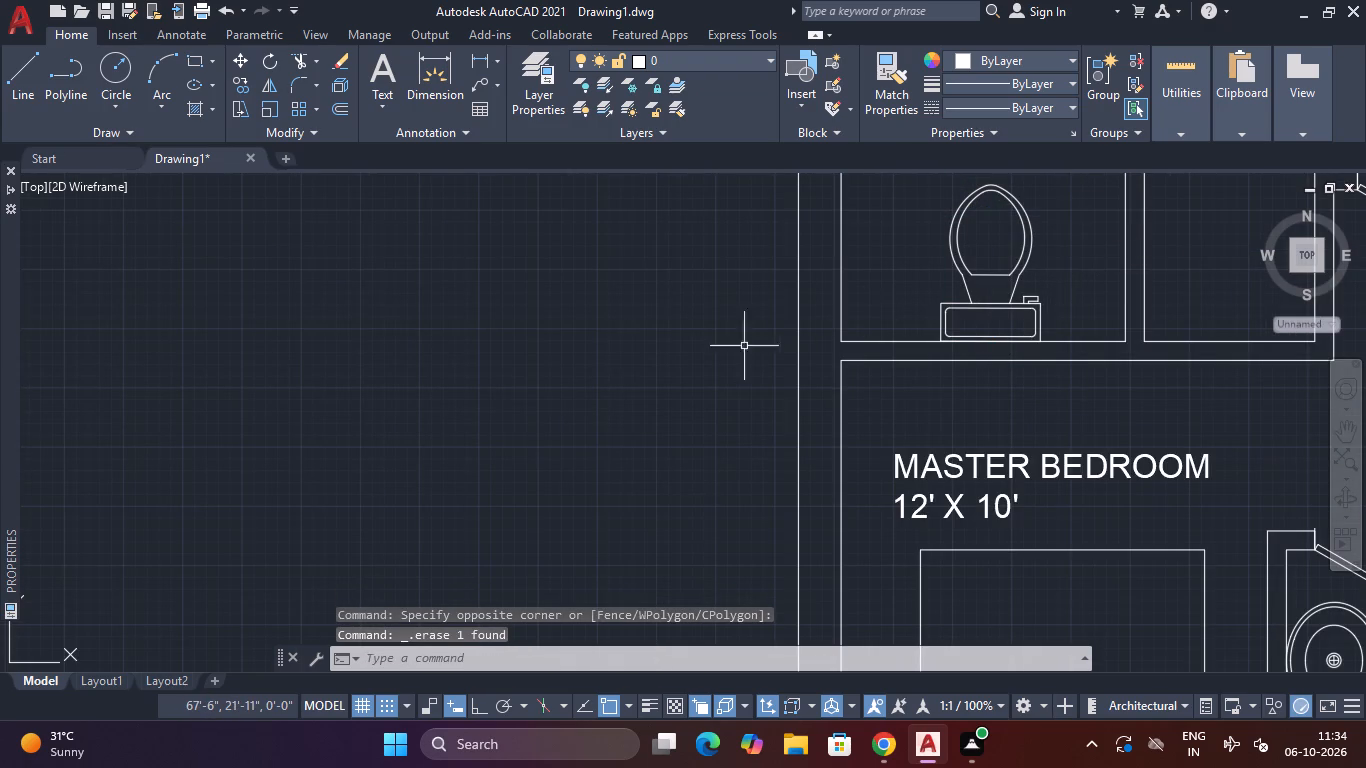
# Add the multiline text label "FOYER" in the open hall between the drawing area and the parking.
pyautogui.scroll(-3, 942, 304)
pyautogui.scroll(-2, 1082, 314)
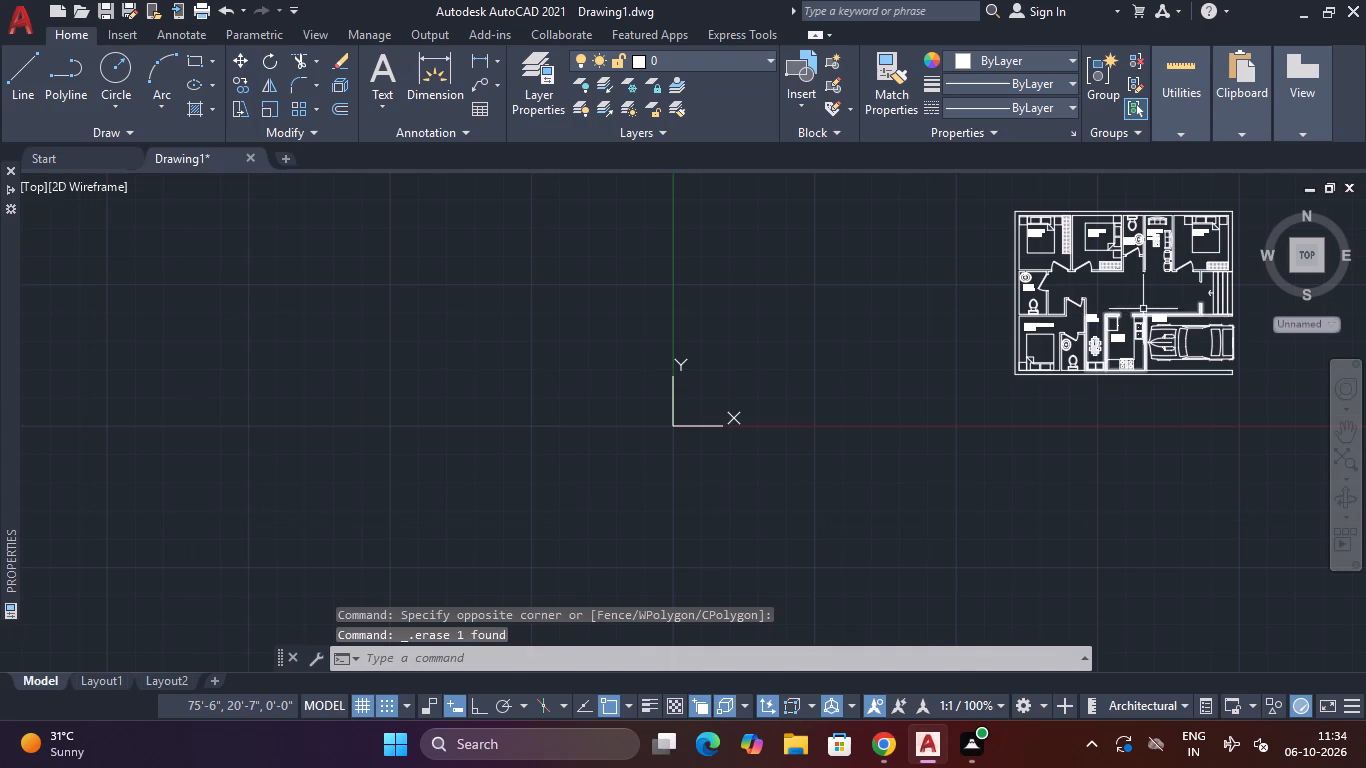
pyautogui.moveTo(1146, 292); pyautogui.dragTo(719, 327, button='middle')
pyautogui.scroll(2, 733, 333)
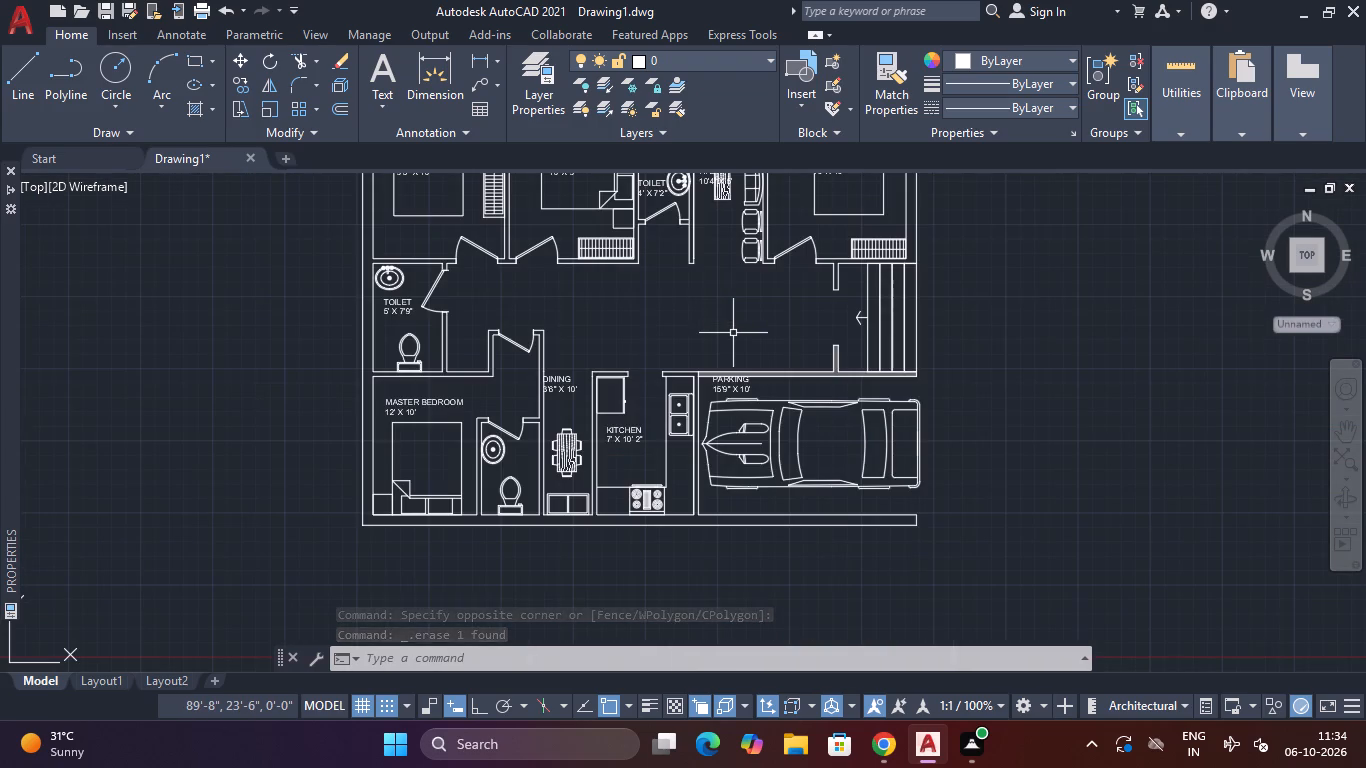
pyautogui.scroll(-2, 733, 333)
pyautogui.scroll(2, 733, 333)
pyautogui.scroll(-4, 733, 333)
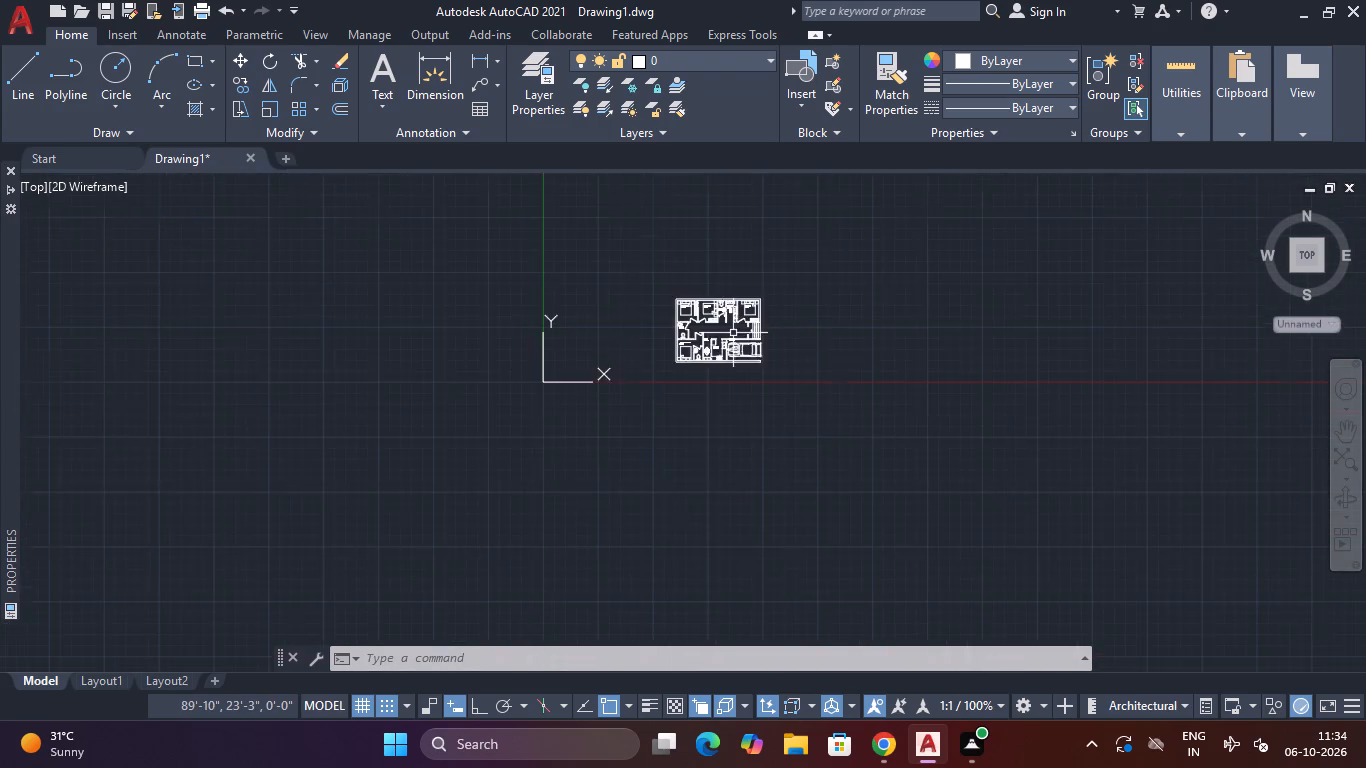
pyautogui.scroll(4, 733, 333)
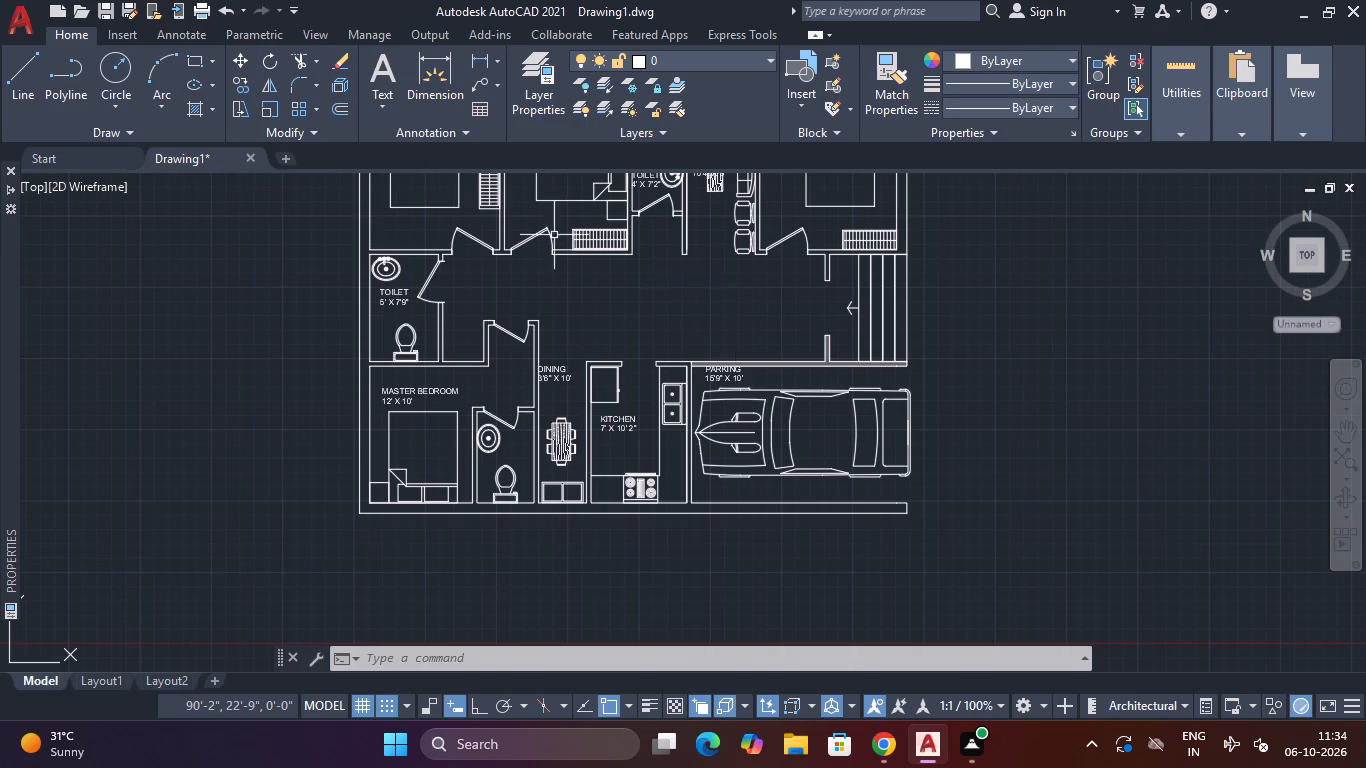
pyautogui.click(378, 72)
pyautogui.click(696, 274)
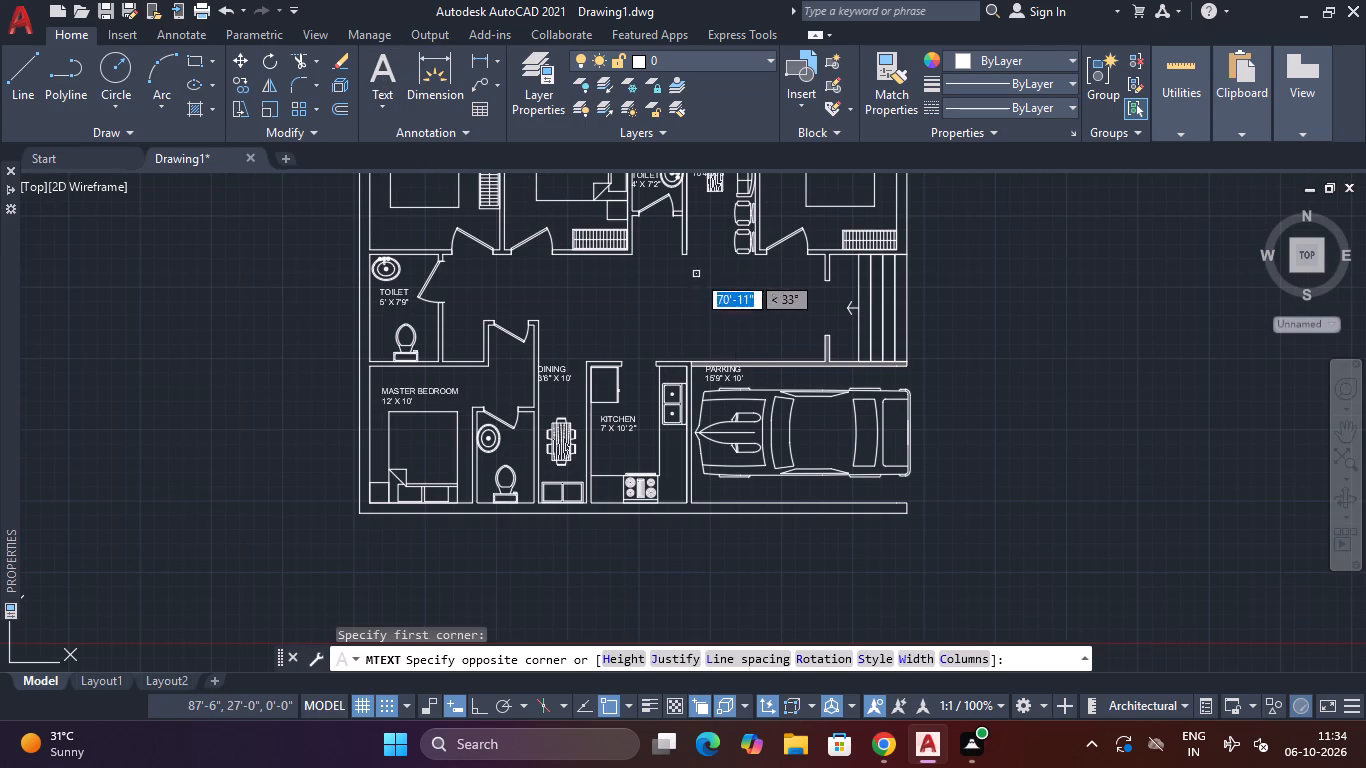
pyautogui.click(822, 325)
pyautogui.write('FOYER')
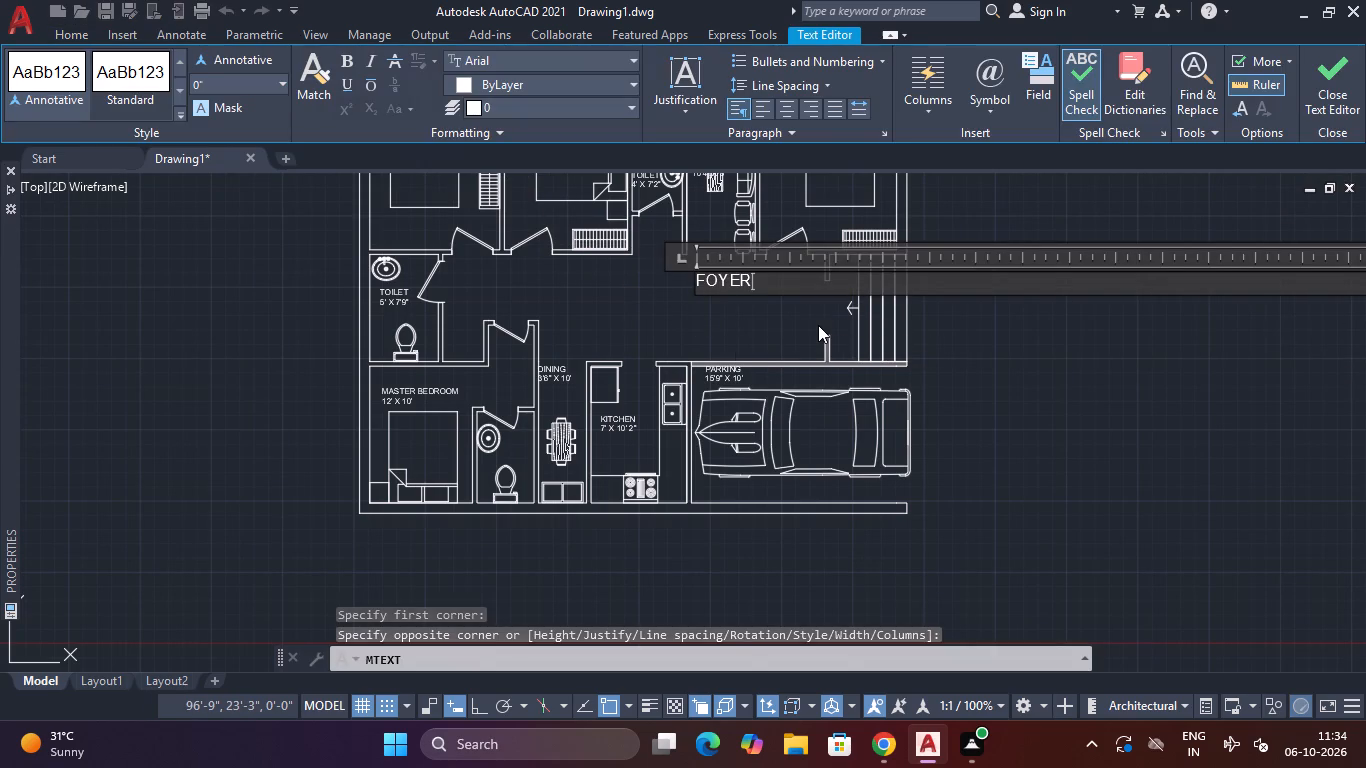
pyautogui.click(1321, 73)
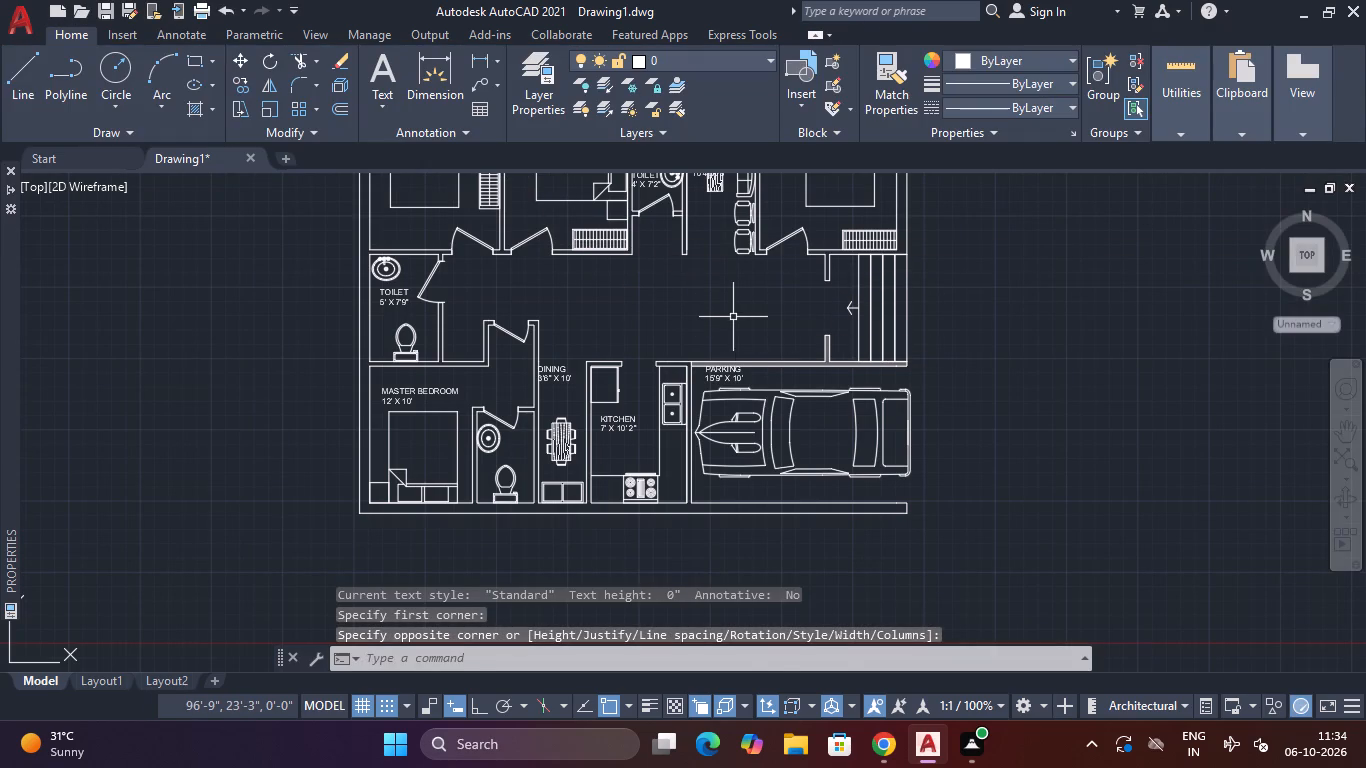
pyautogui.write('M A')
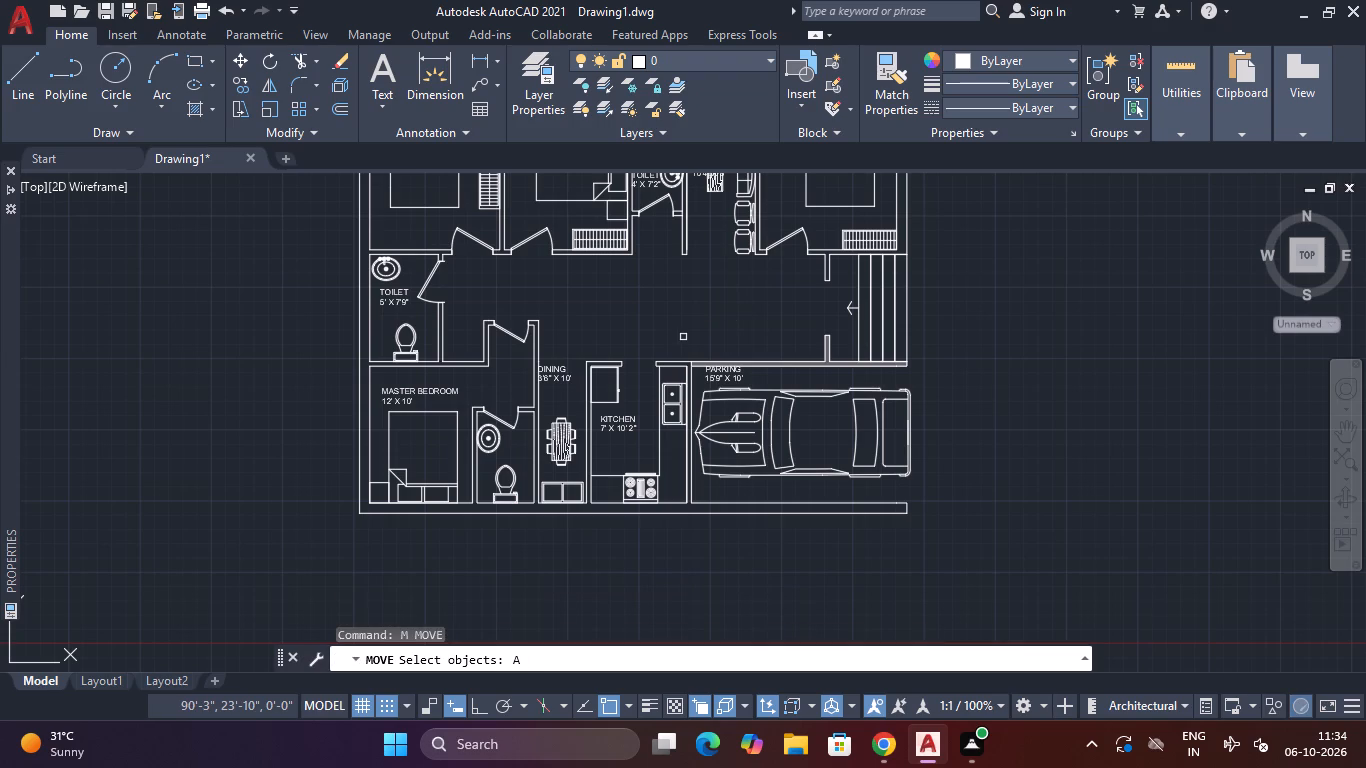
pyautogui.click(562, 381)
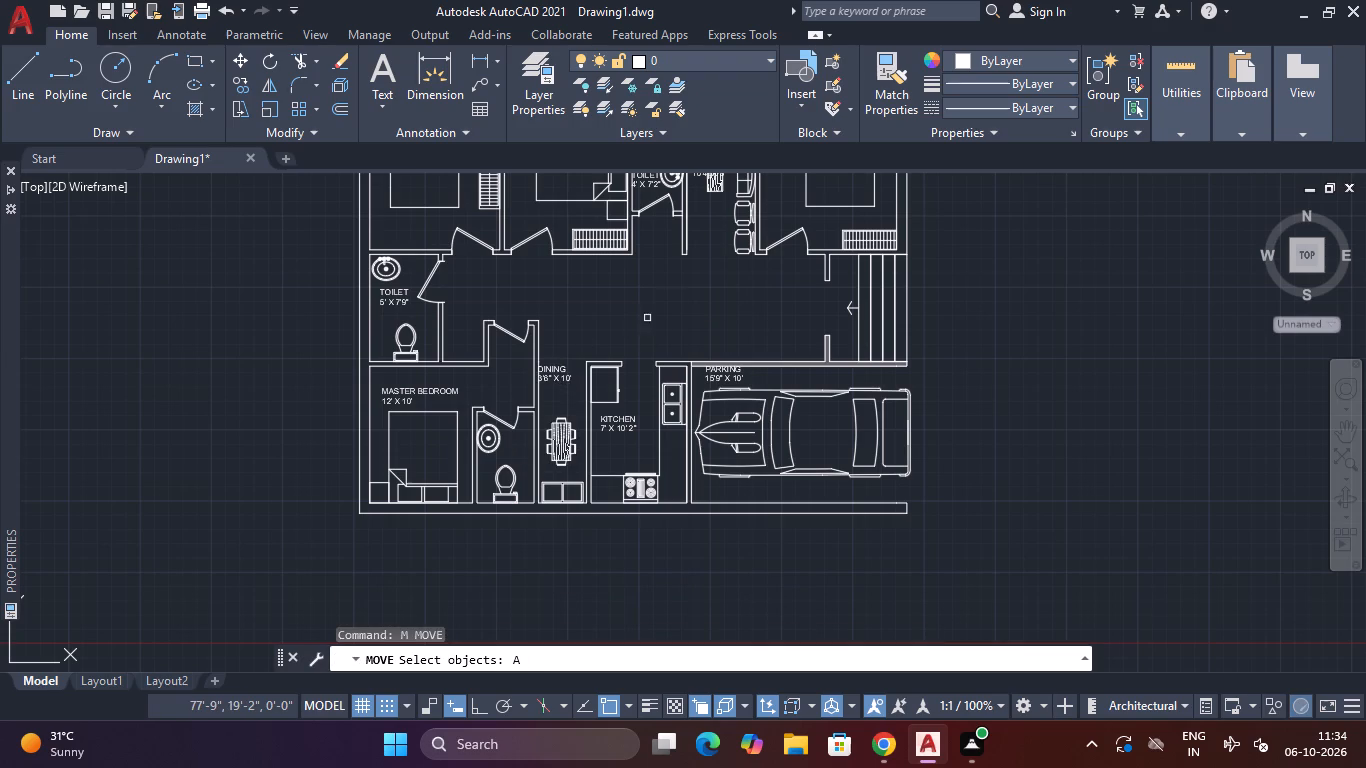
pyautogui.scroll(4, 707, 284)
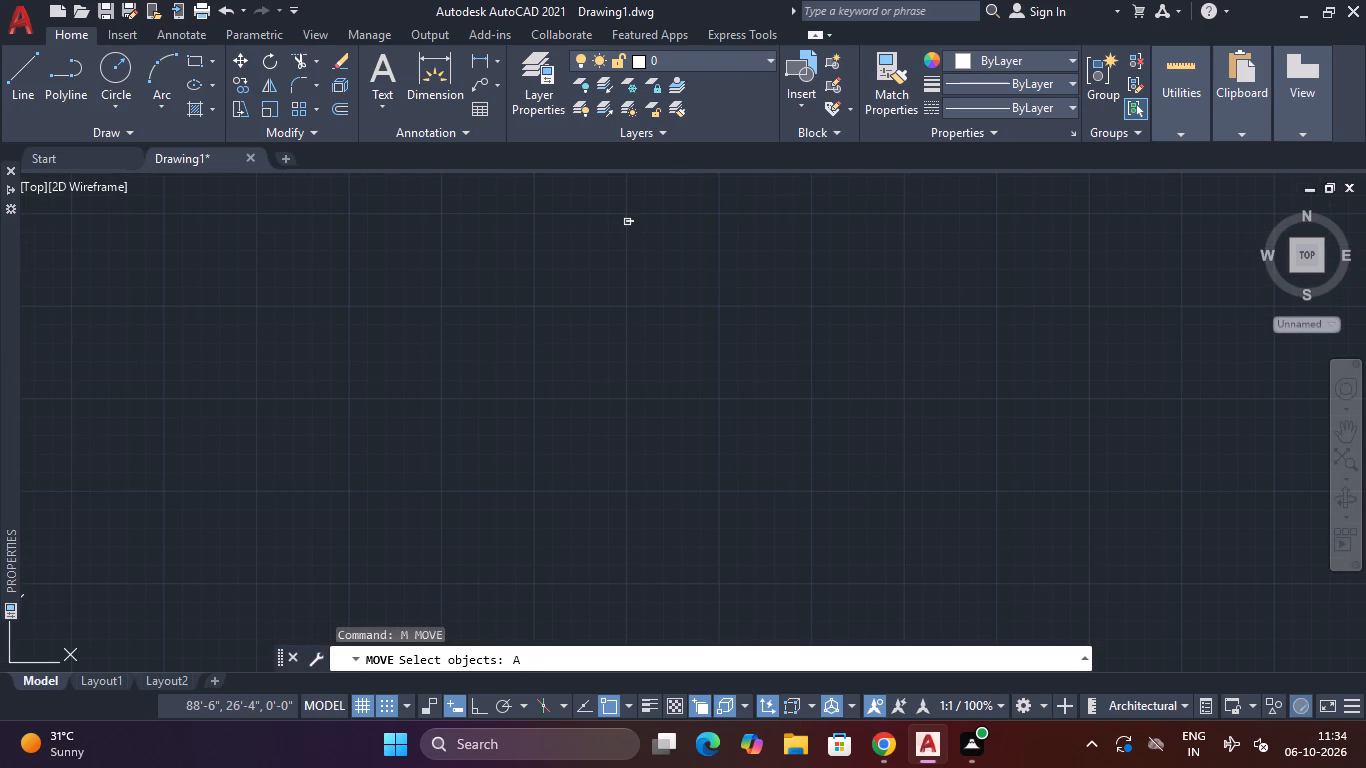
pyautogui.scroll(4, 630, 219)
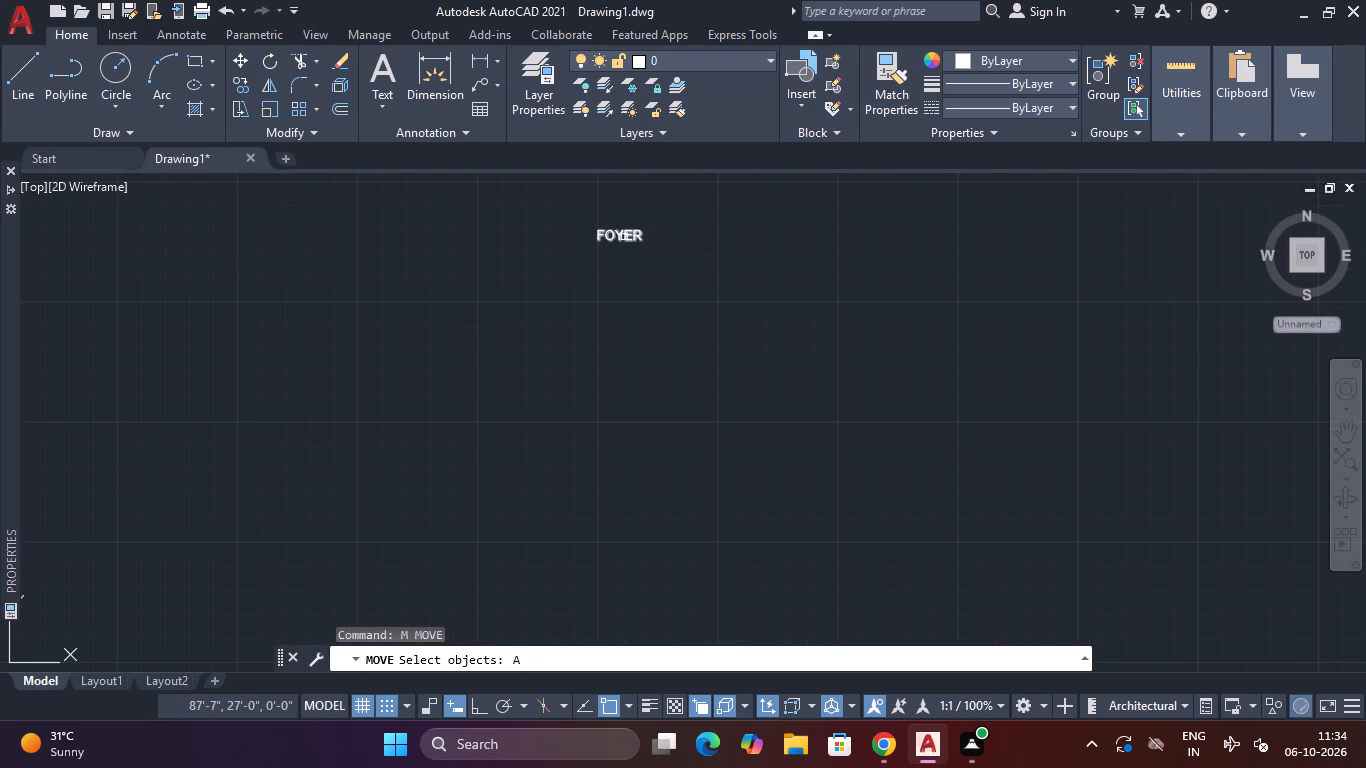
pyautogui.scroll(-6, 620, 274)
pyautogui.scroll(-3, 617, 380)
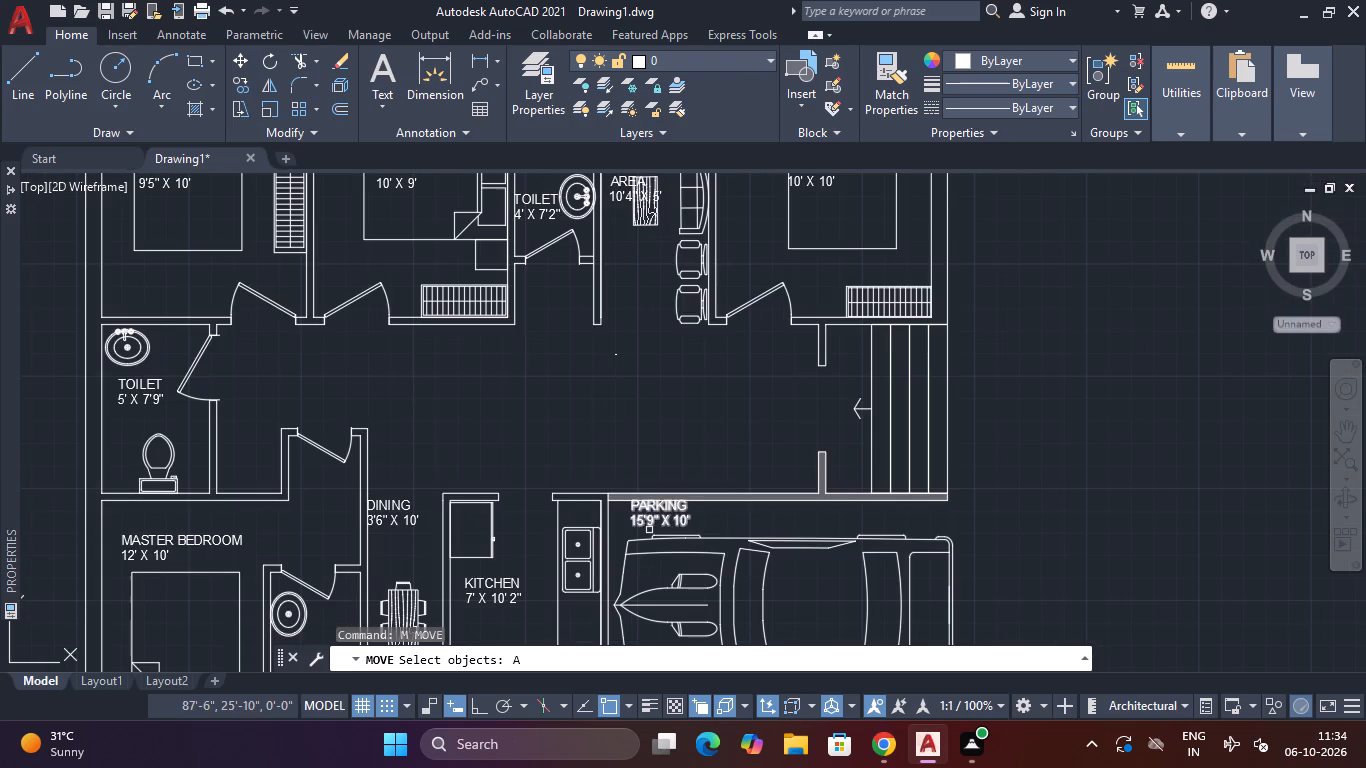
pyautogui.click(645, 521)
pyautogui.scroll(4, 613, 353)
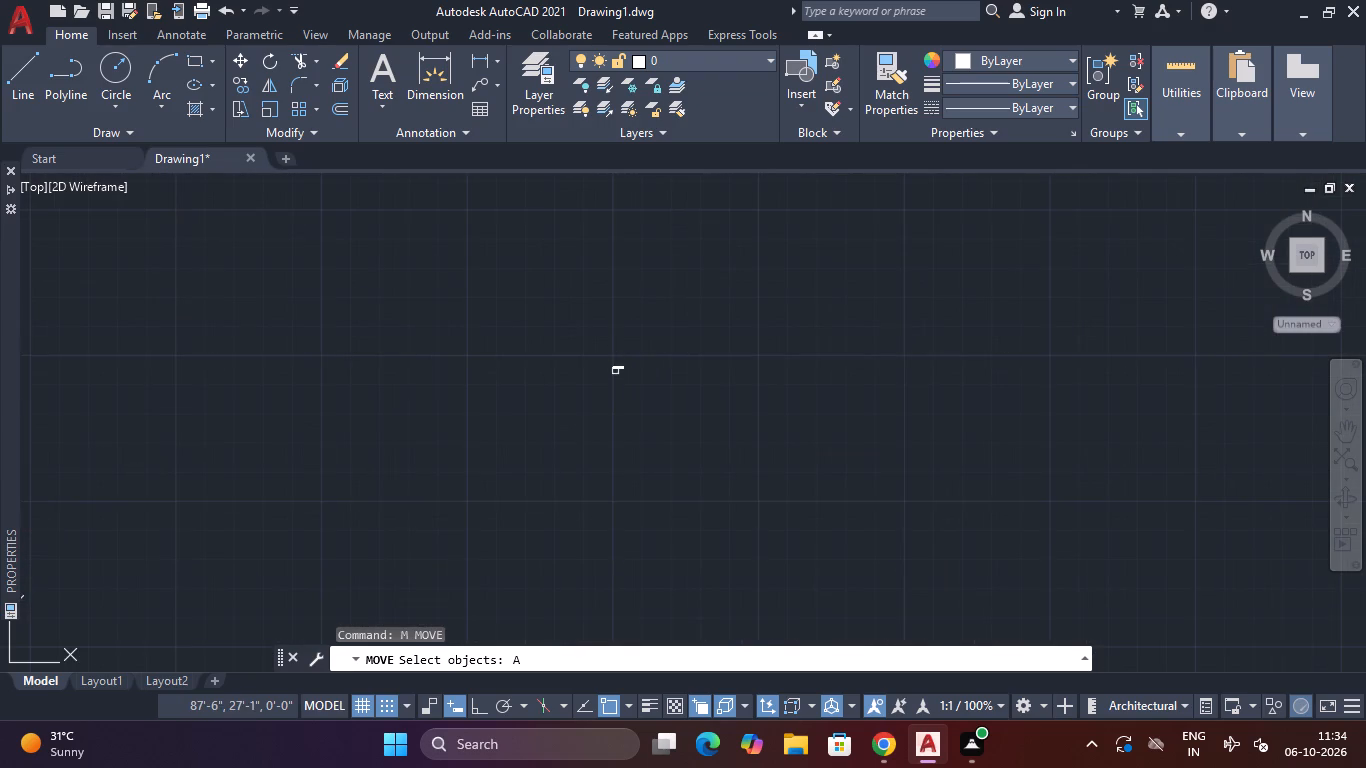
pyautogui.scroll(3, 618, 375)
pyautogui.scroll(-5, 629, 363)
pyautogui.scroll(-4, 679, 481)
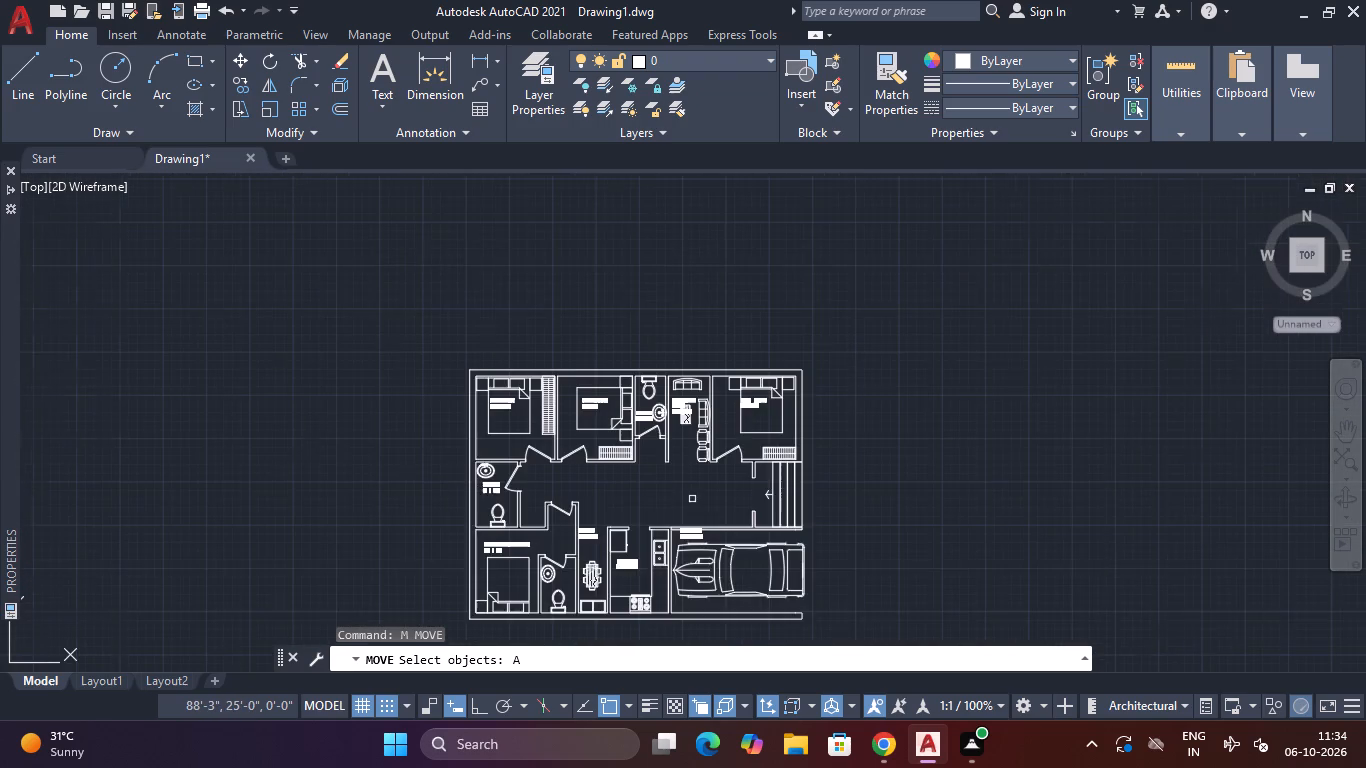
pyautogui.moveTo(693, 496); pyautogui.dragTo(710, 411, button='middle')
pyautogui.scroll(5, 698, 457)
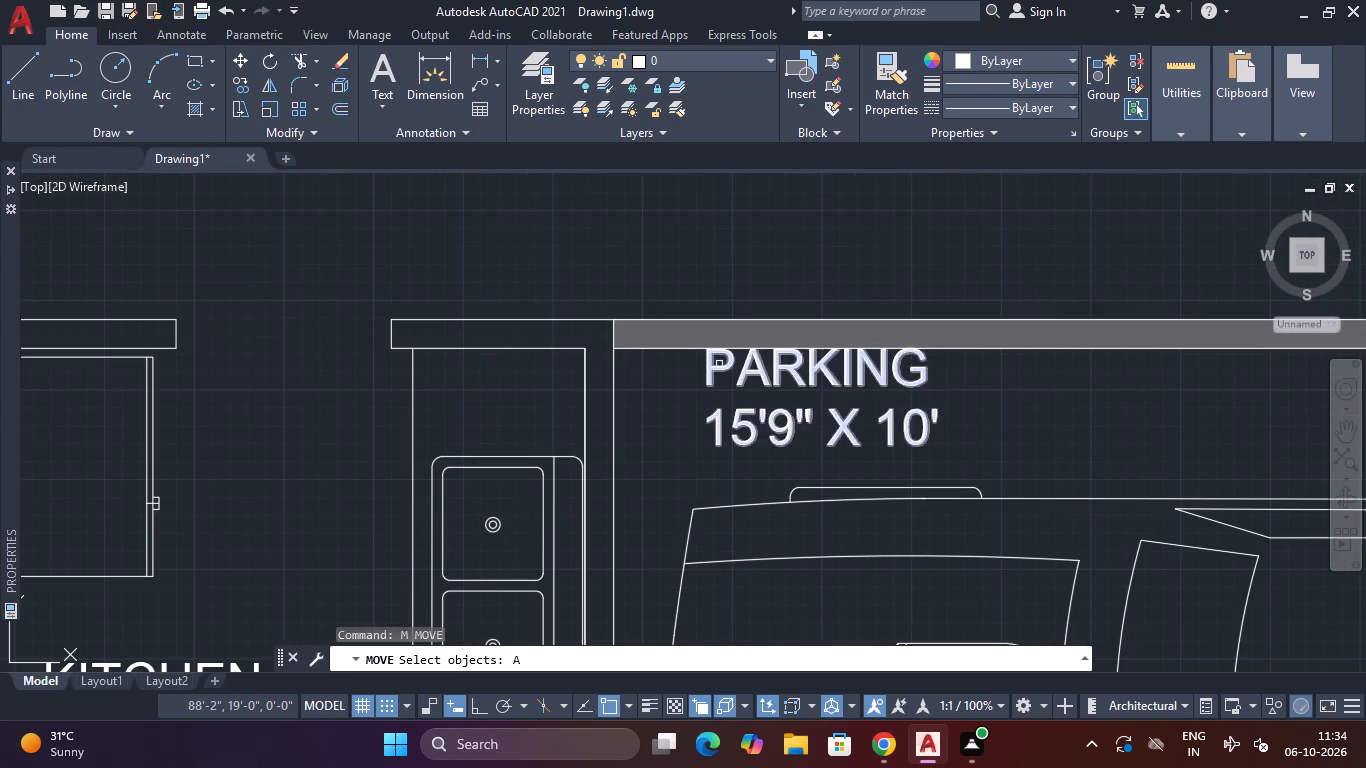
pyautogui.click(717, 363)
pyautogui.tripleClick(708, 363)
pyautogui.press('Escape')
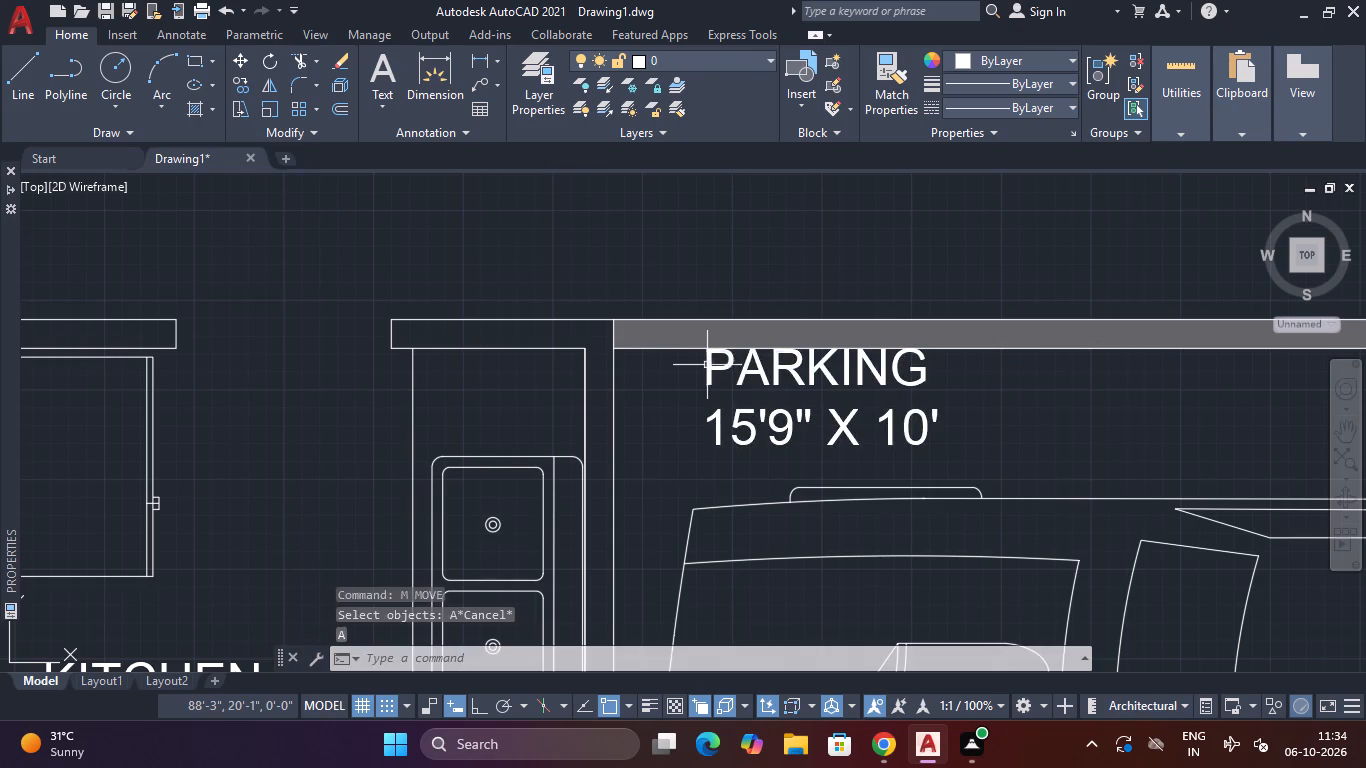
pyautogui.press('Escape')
# Match the FOYER label's properties to those of the PARKING label.
pyautogui.write('MA')
pyautogui.press('space')
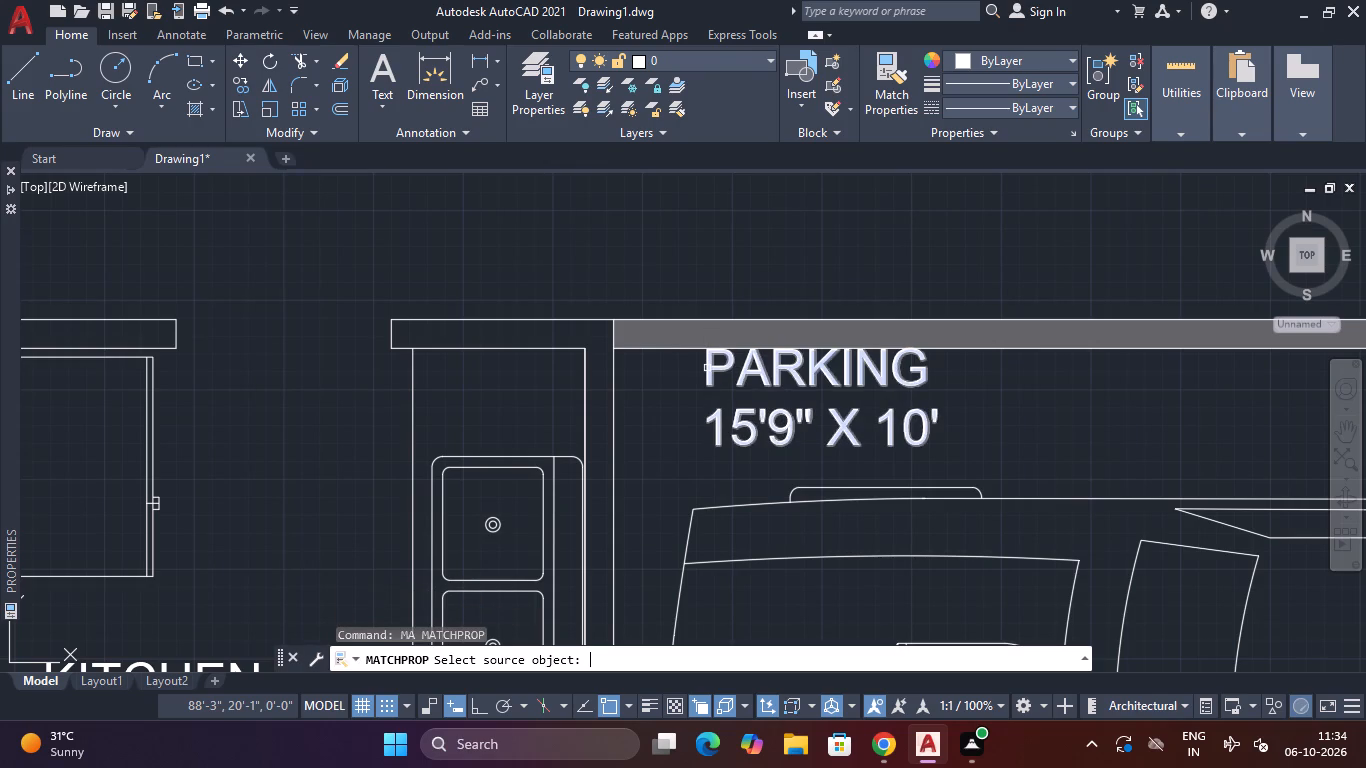
pyautogui.click(758, 364)
pyautogui.scroll(-2, 740, 233)
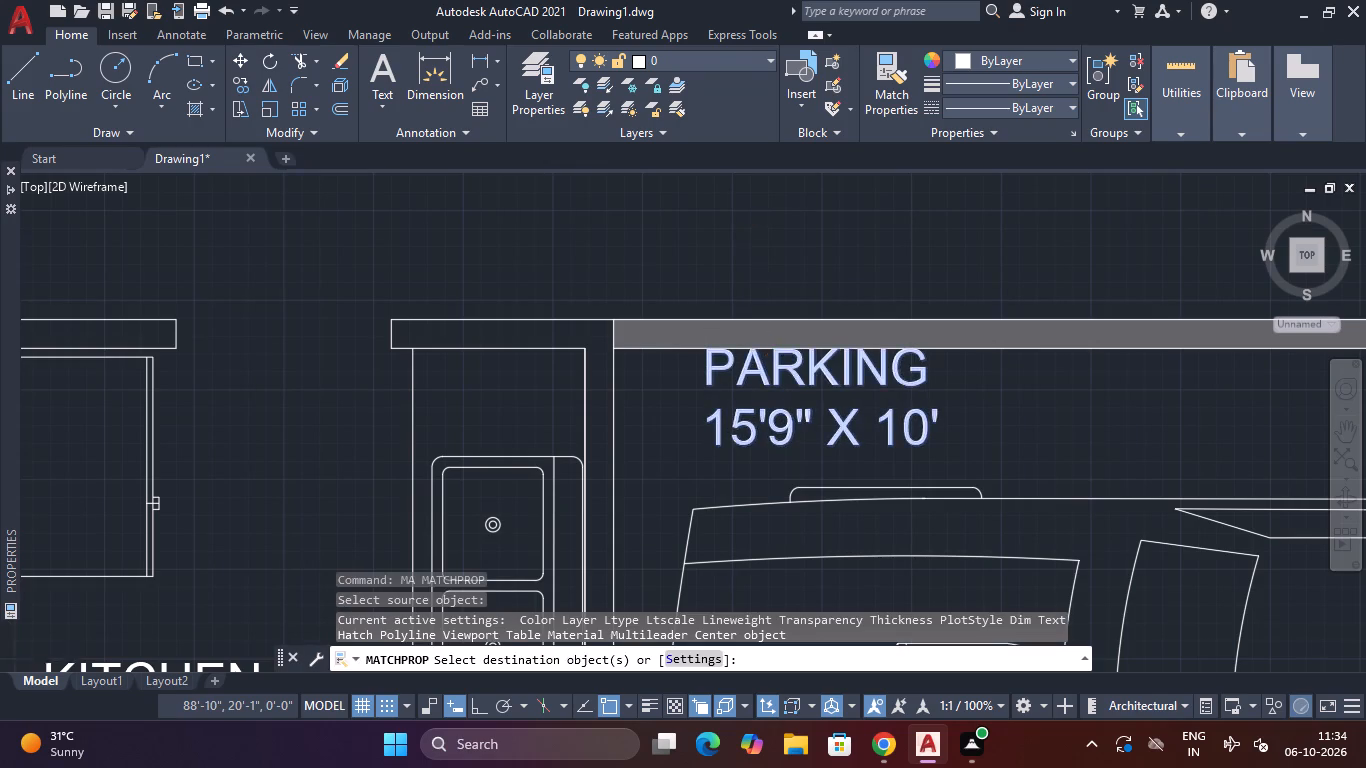
pyautogui.scroll(-2, 740, 233)
pyautogui.moveTo(740, 233); pyautogui.dragTo(736, 617, button='middle')
pyautogui.scroll(3, 690, 565)
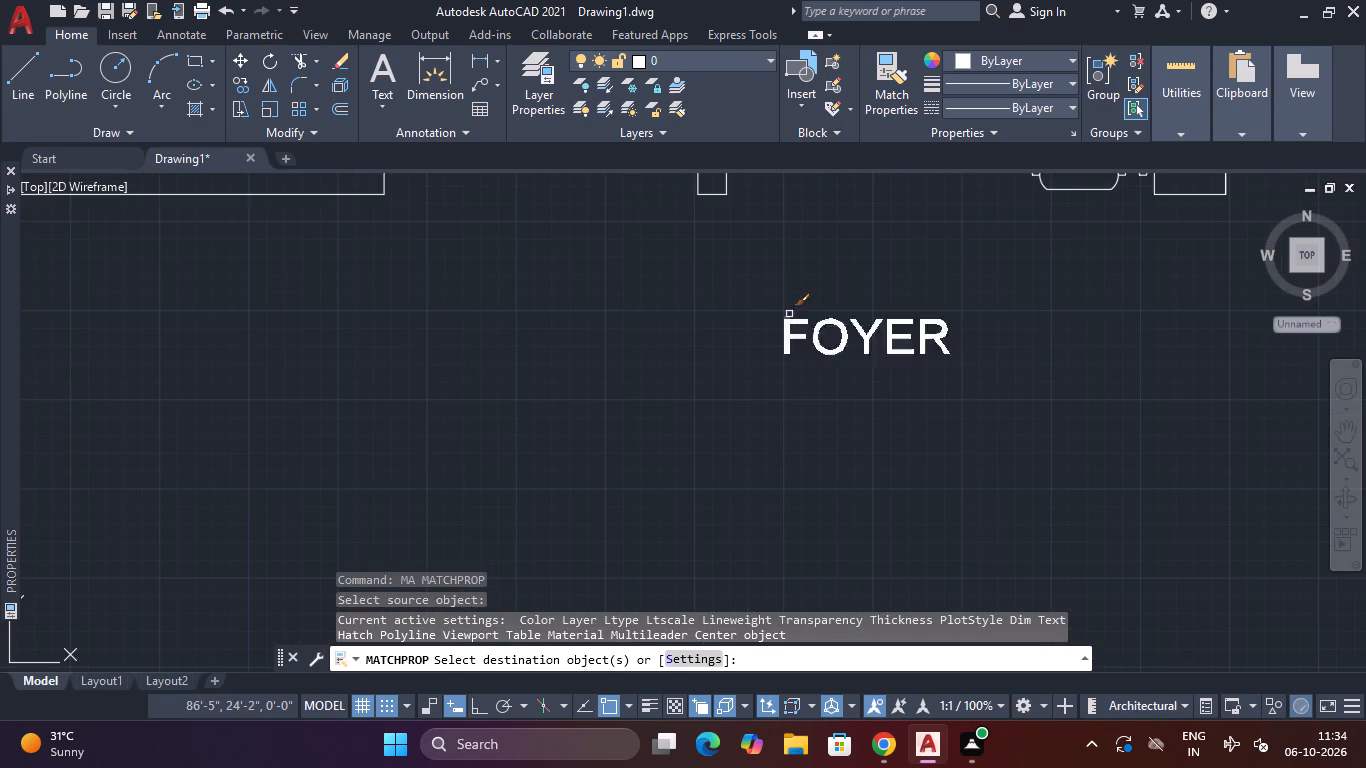
pyautogui.click(788, 321)
pyautogui.press('Escape')
# Move the FOYER label toward the entrance, just inside the opening beside the steps.
pyautogui.scroll(-4, 793, 322)
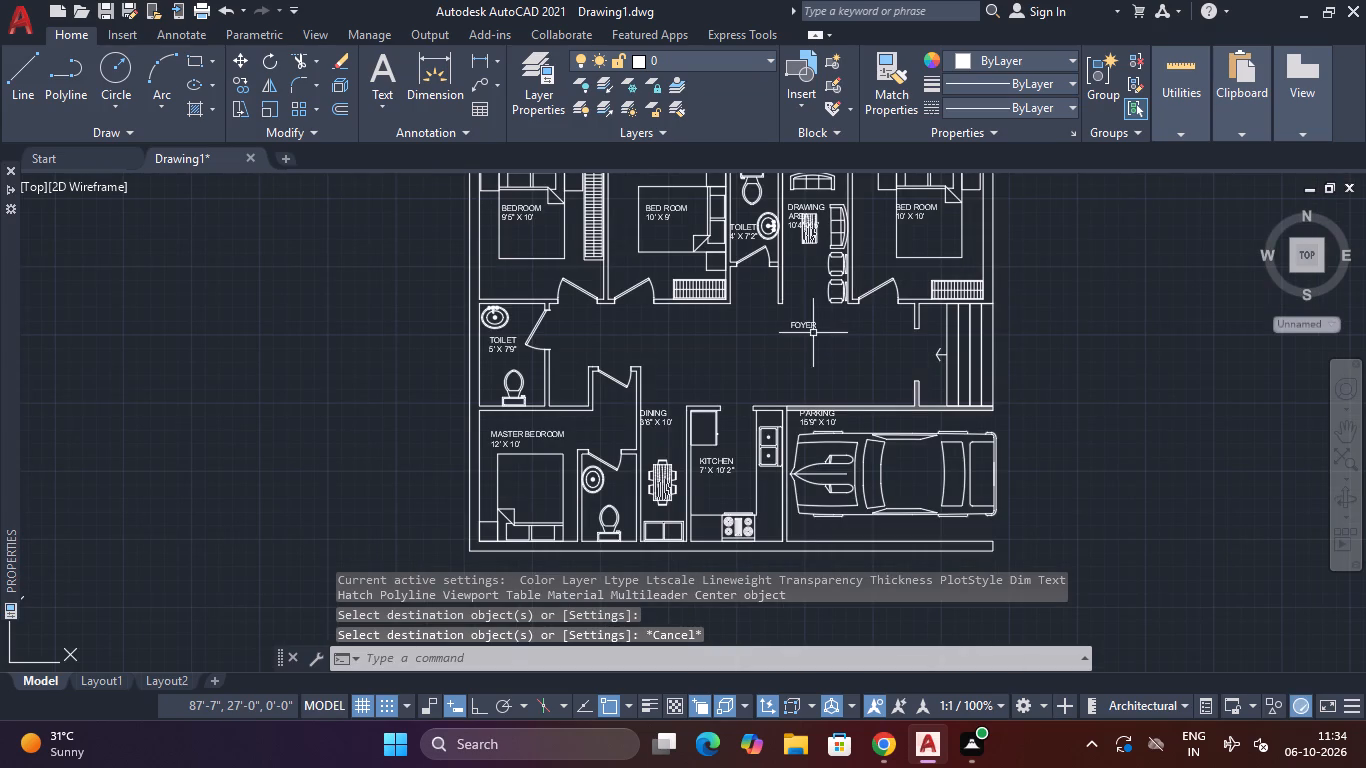
pyautogui.click(817, 318)
pyautogui.click(798, 332)
pyautogui.write('M')
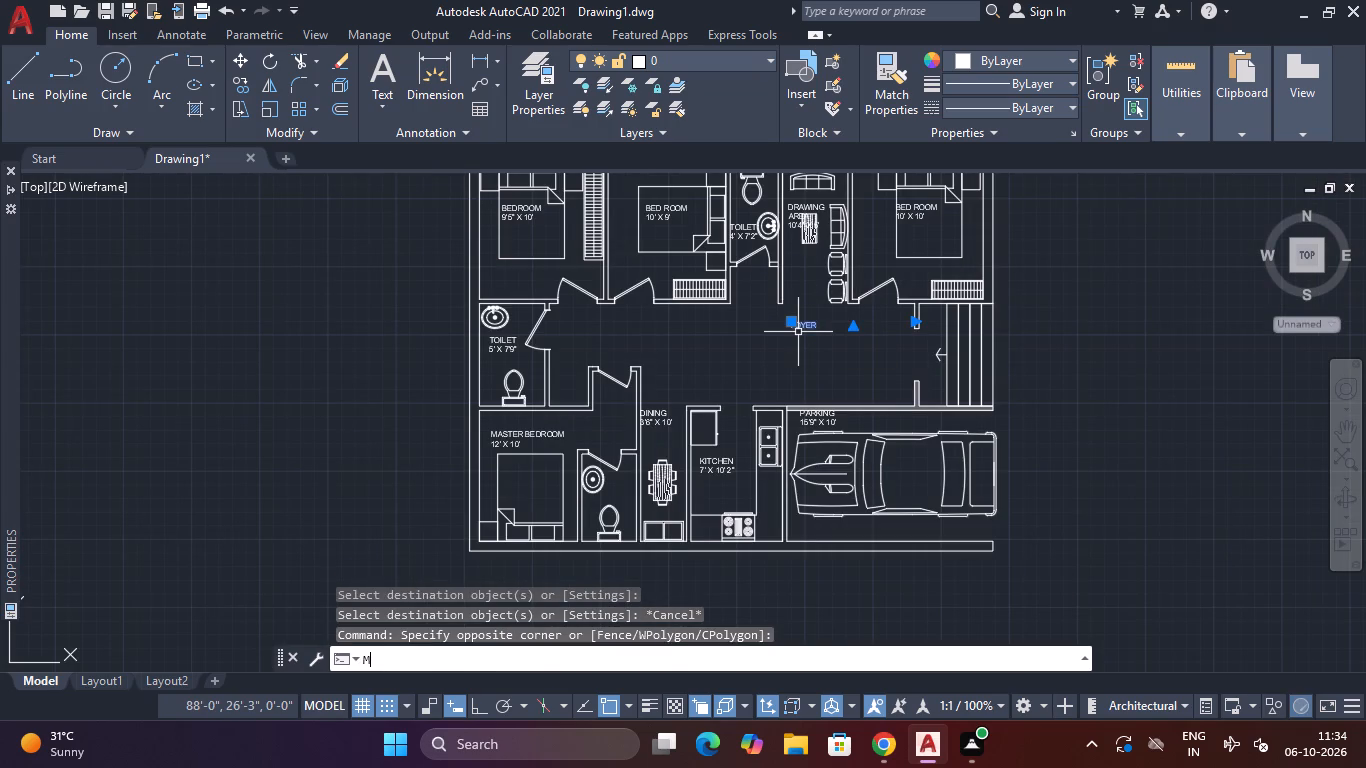
pyautogui.press('space')
pyautogui.click(798, 332)
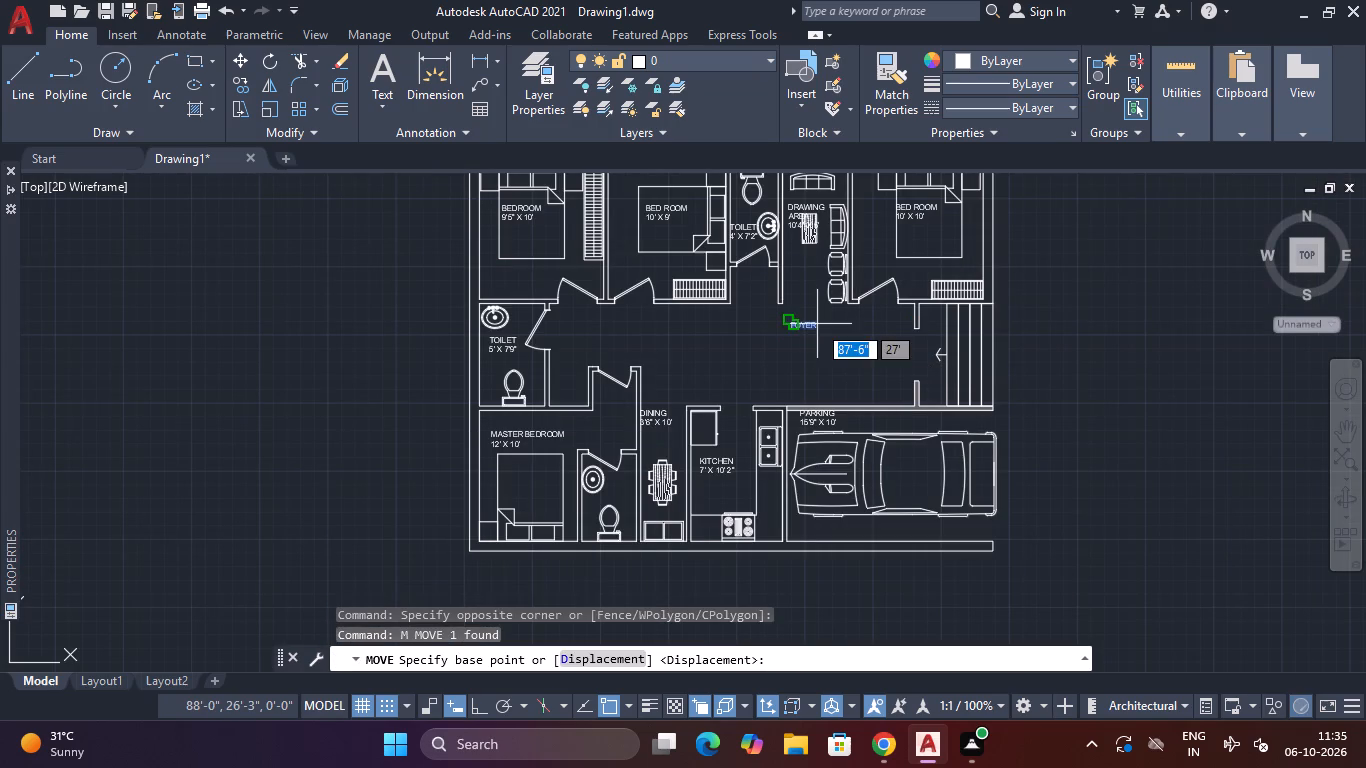
pyautogui.click(817, 324)
pyautogui.click(882, 351)
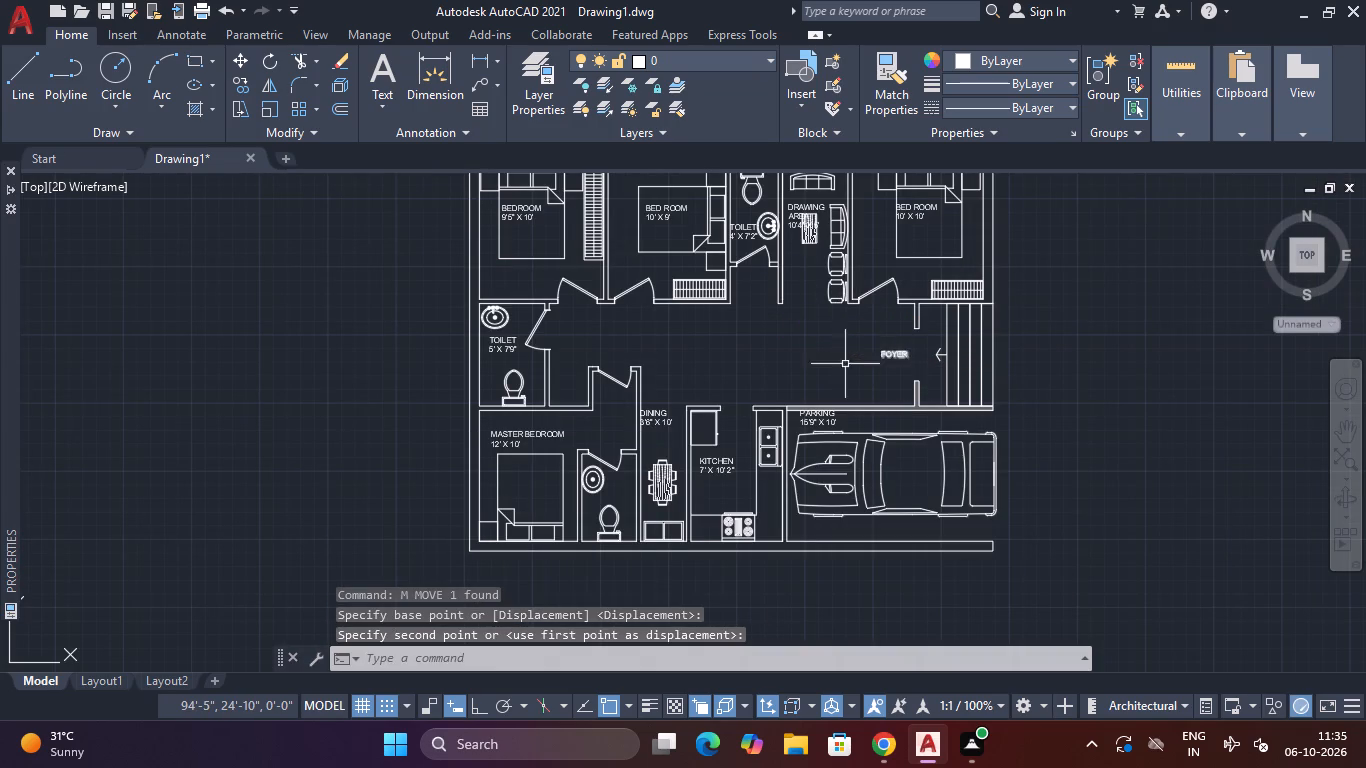
pyautogui.scroll(-2, 823, 354)
pyautogui.moveTo(823, 354); pyautogui.dragTo(788, 367, button='middle')
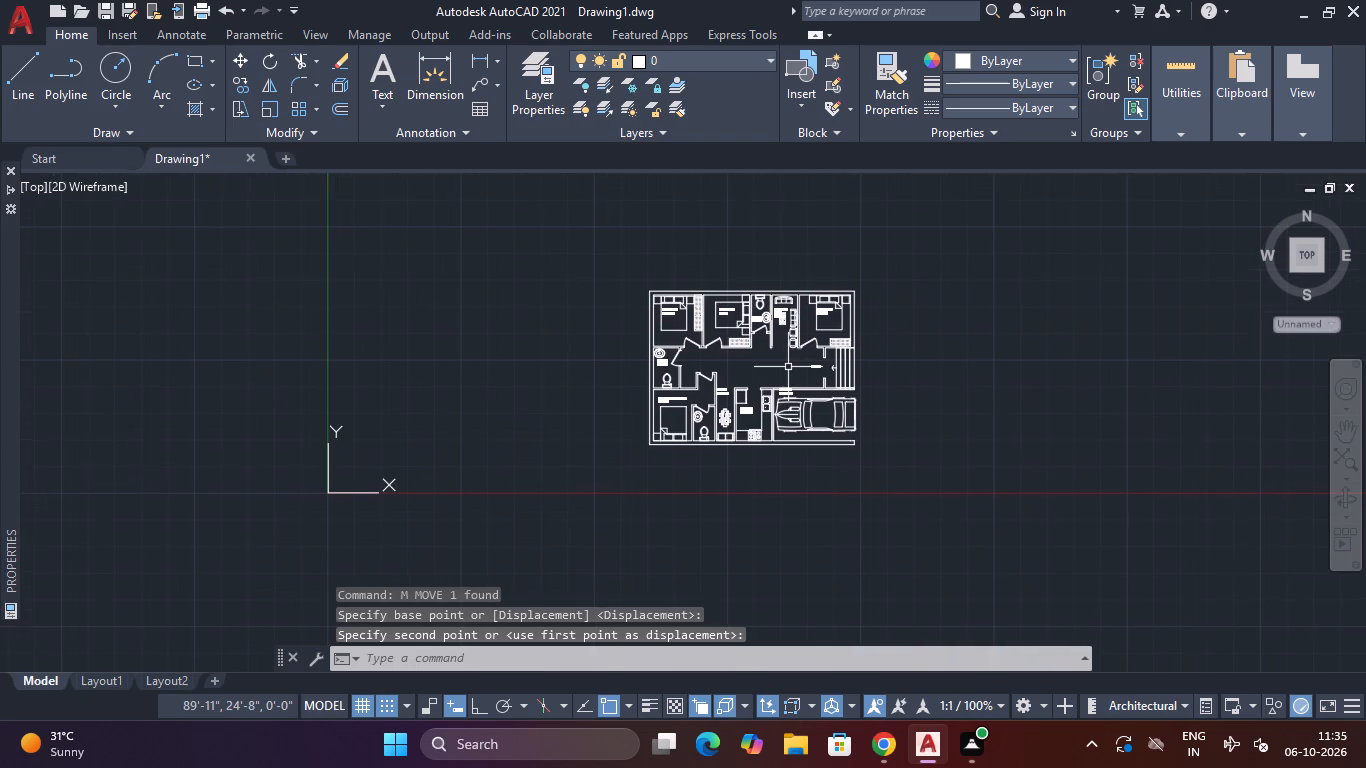
pyautogui.scroll(1, 788, 367)
pyautogui.press('Escape')
pyautogui.press('Escape')
pyautogui.press('Escape')
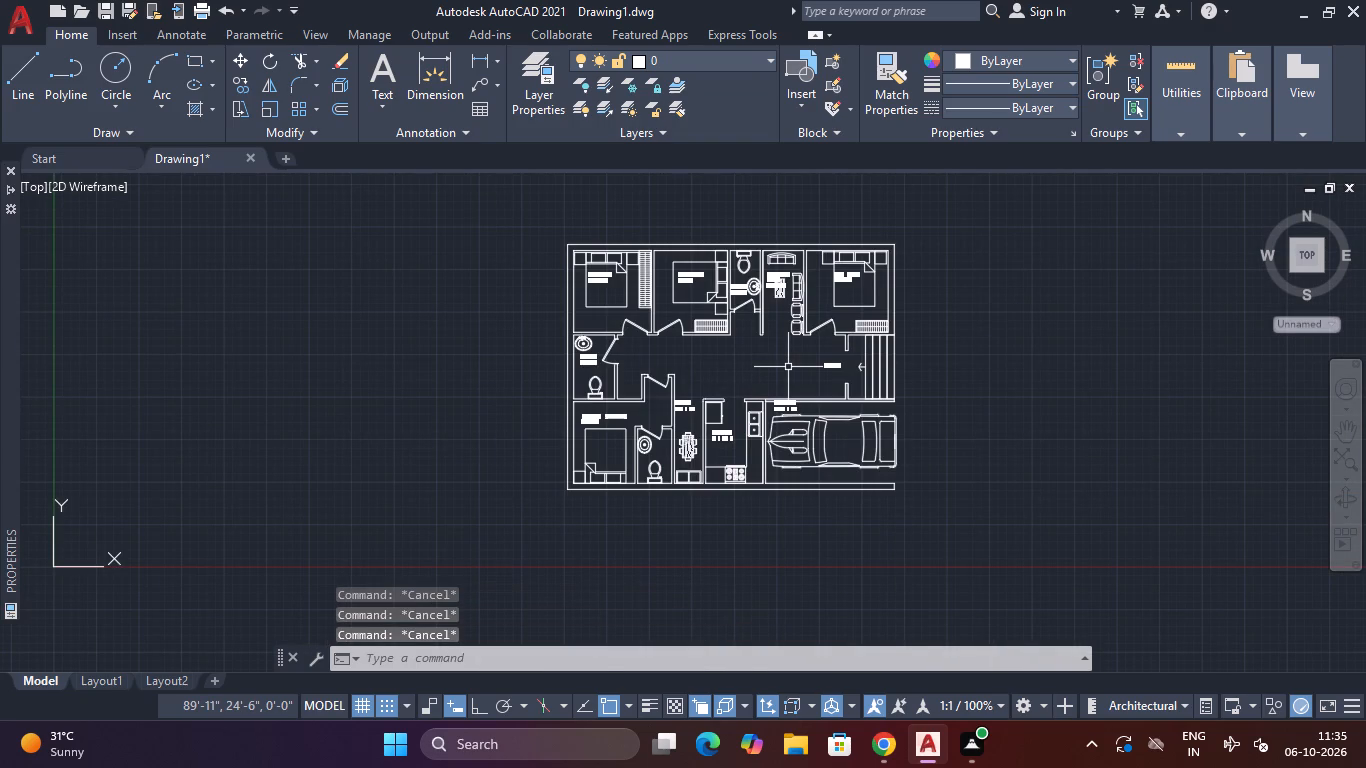
# Save the drawing in the Documents folder under the name Drawing3.
pyautogui.hotkey('ctrl', 's')
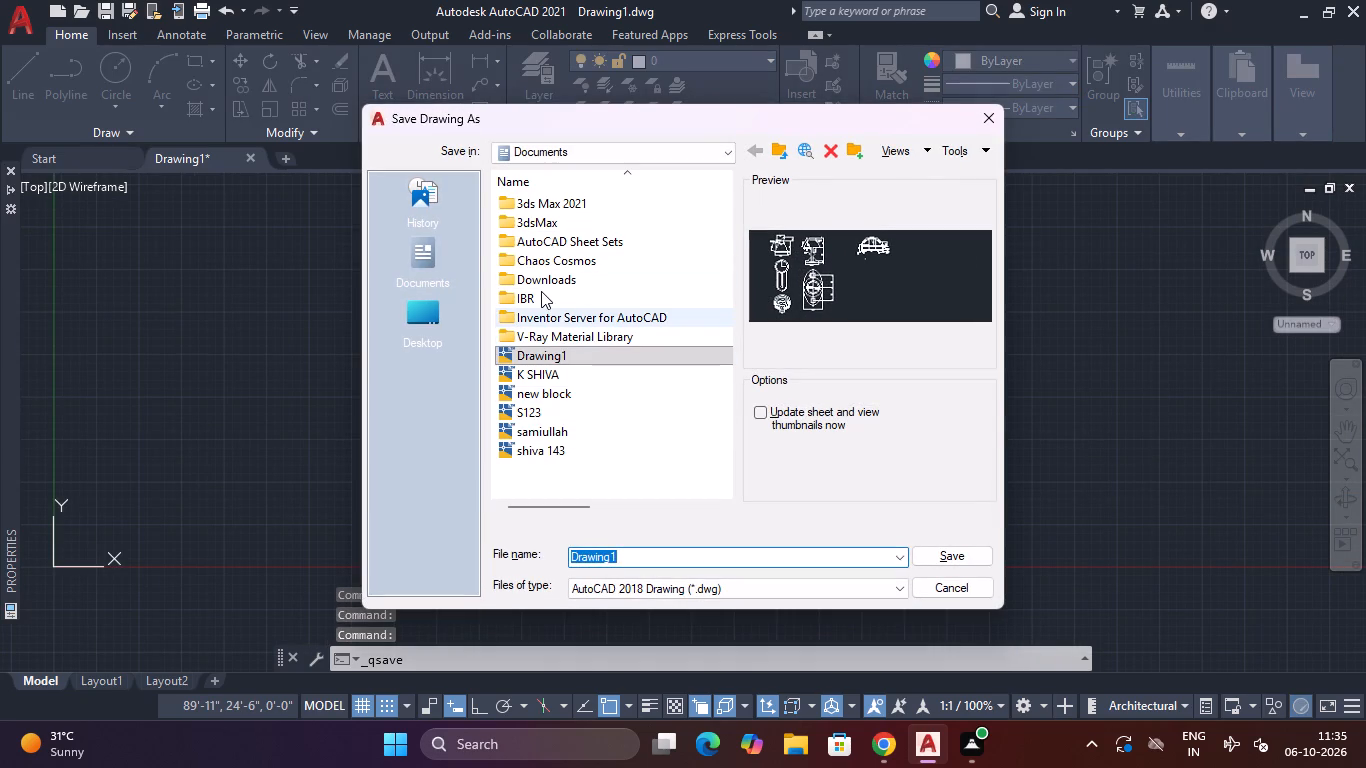
pyautogui.click(541, 293)
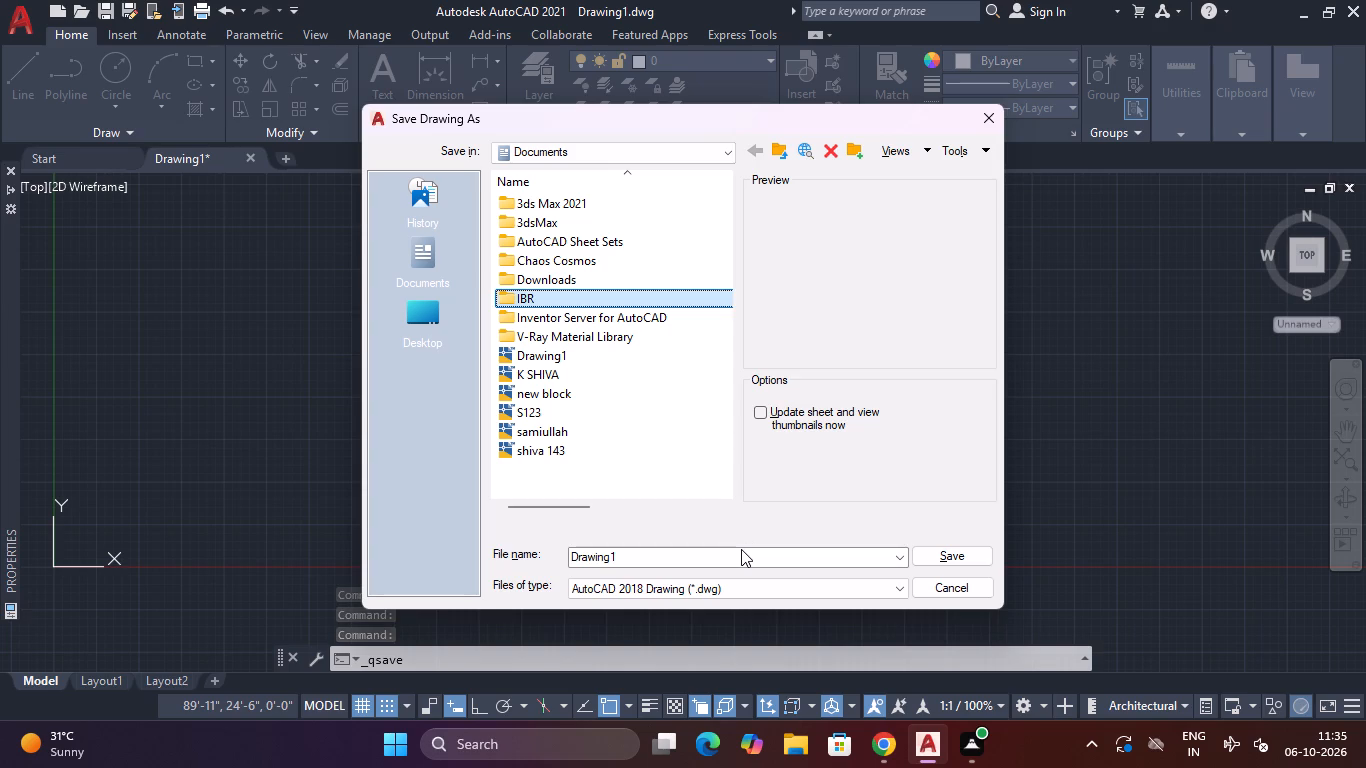
pyautogui.click(741, 549)
pyautogui.click(738, 557)
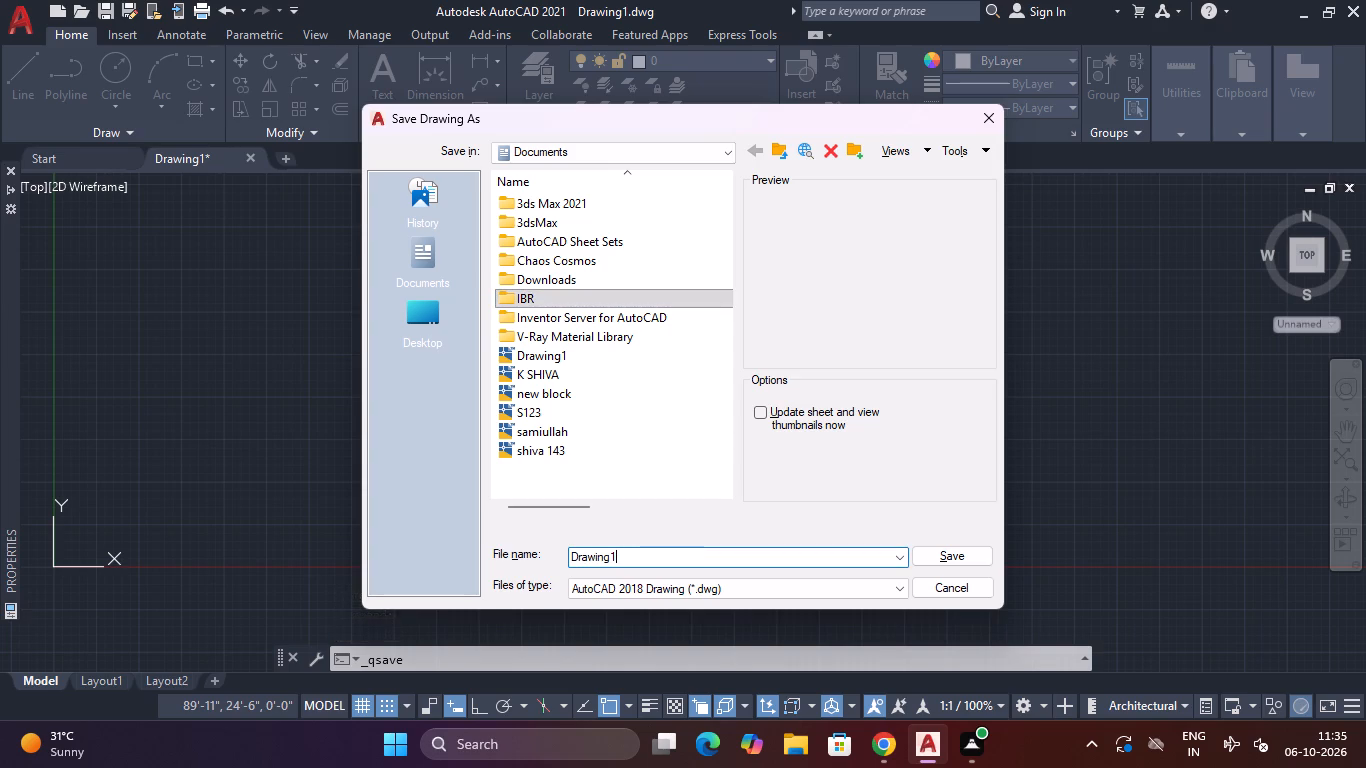
pyautogui.press('BackSpace')
pyautogui.press('3')
pyautogui.click(951, 549)
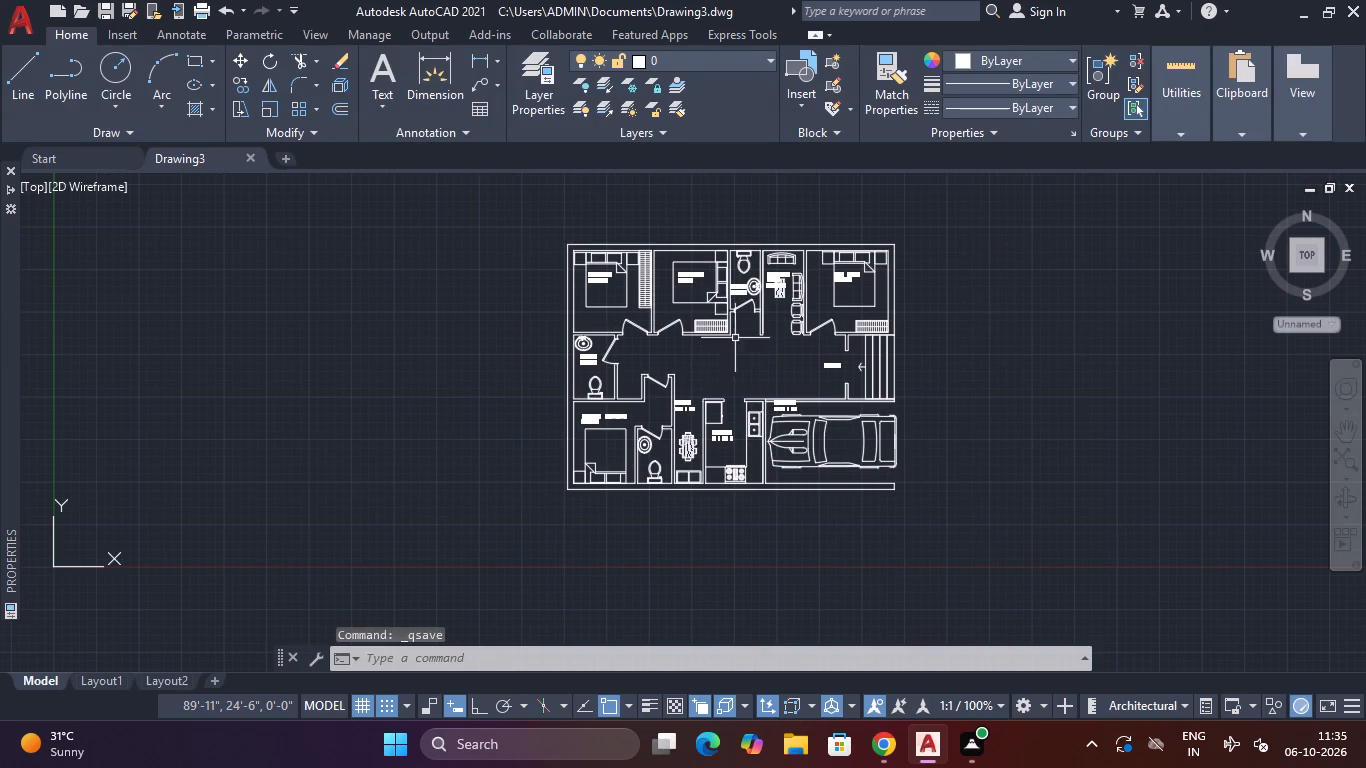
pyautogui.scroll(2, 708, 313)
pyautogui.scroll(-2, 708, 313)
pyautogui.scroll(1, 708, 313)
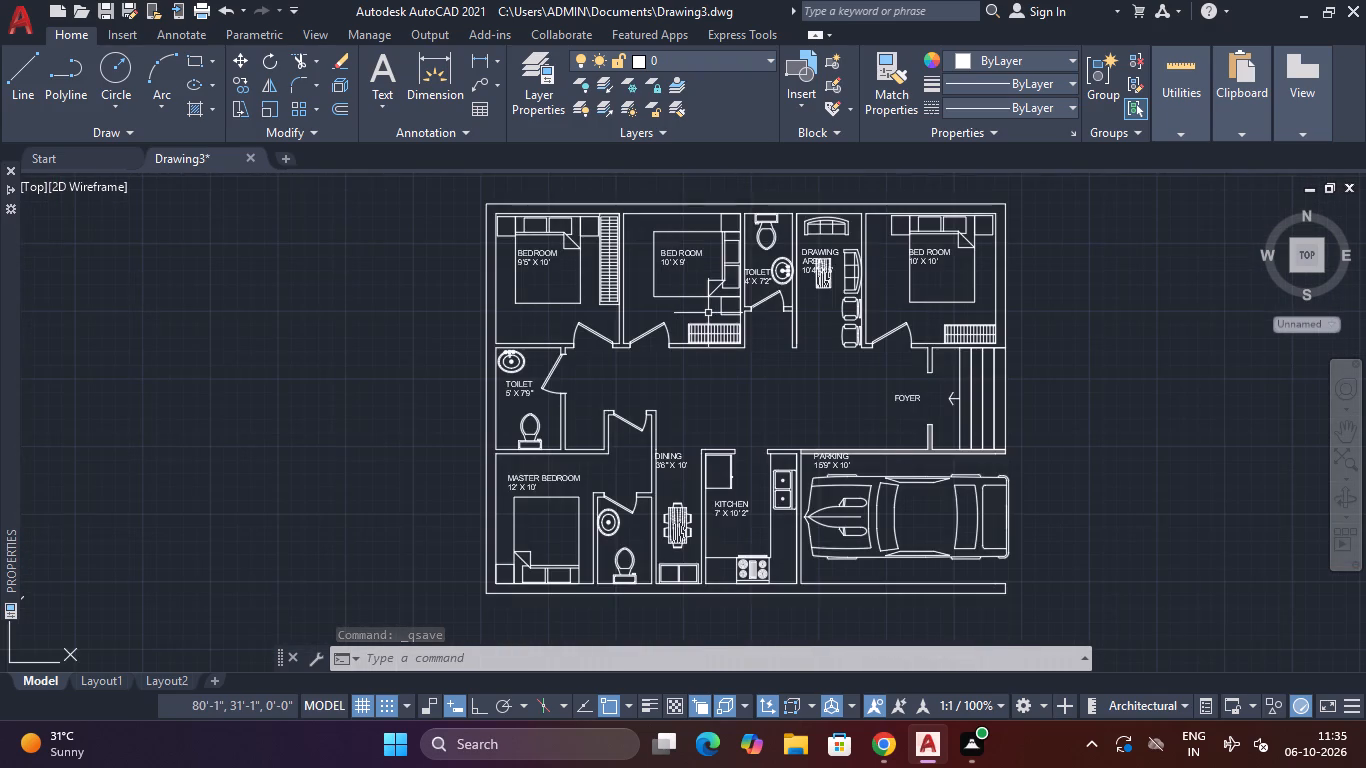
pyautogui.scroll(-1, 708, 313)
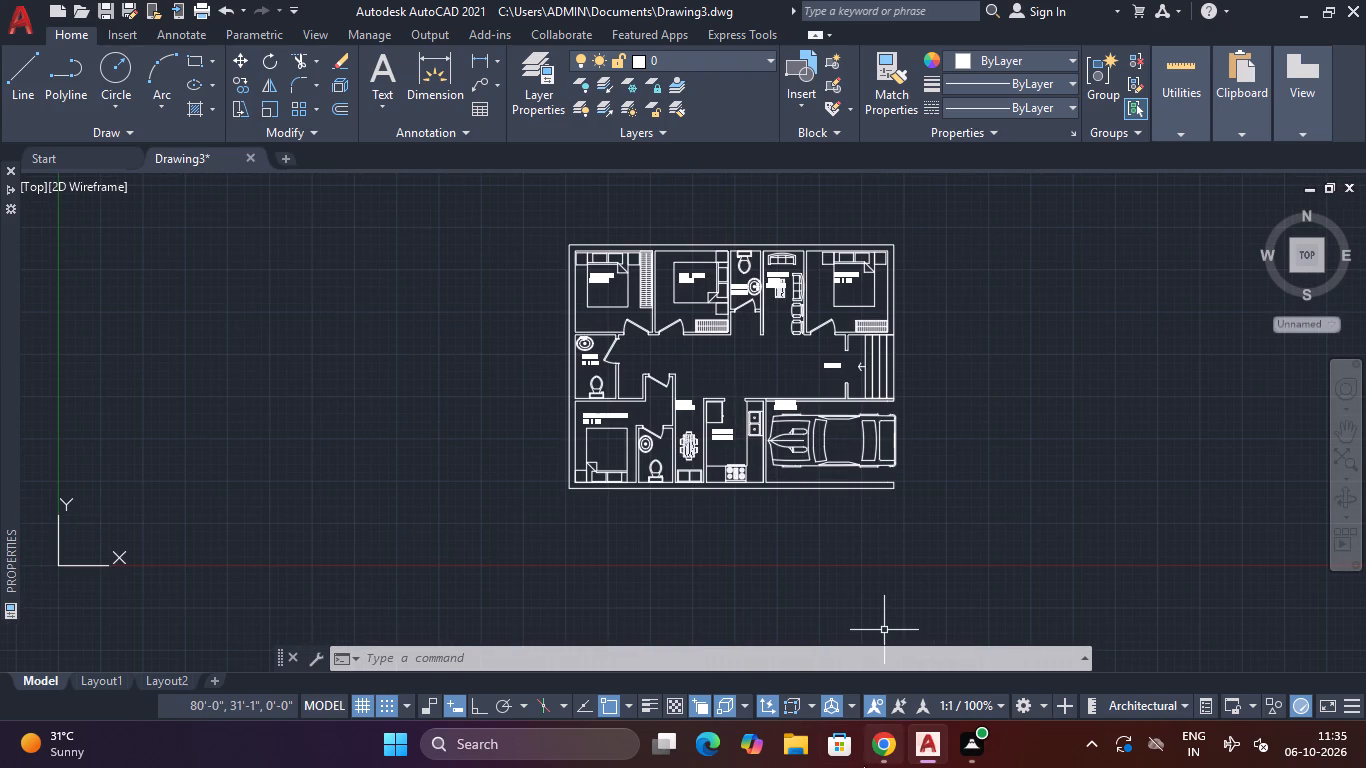
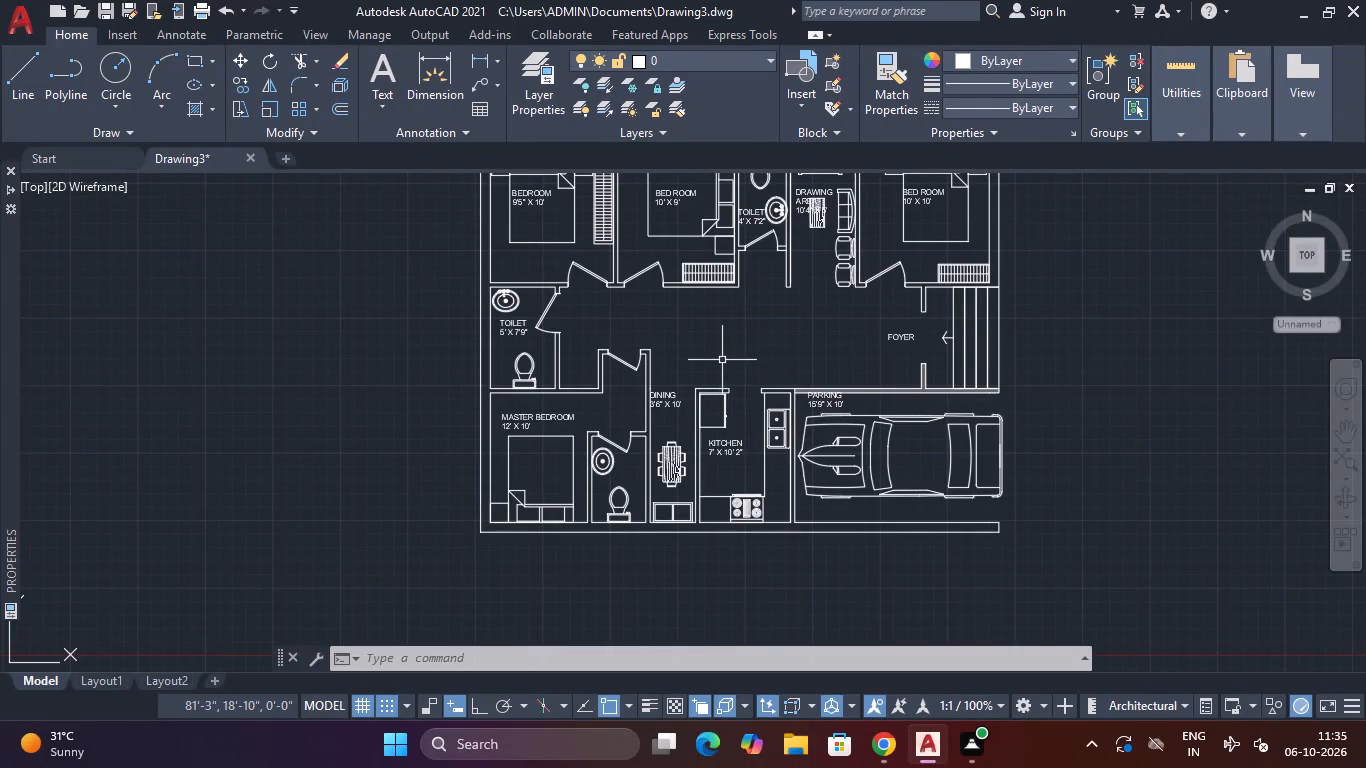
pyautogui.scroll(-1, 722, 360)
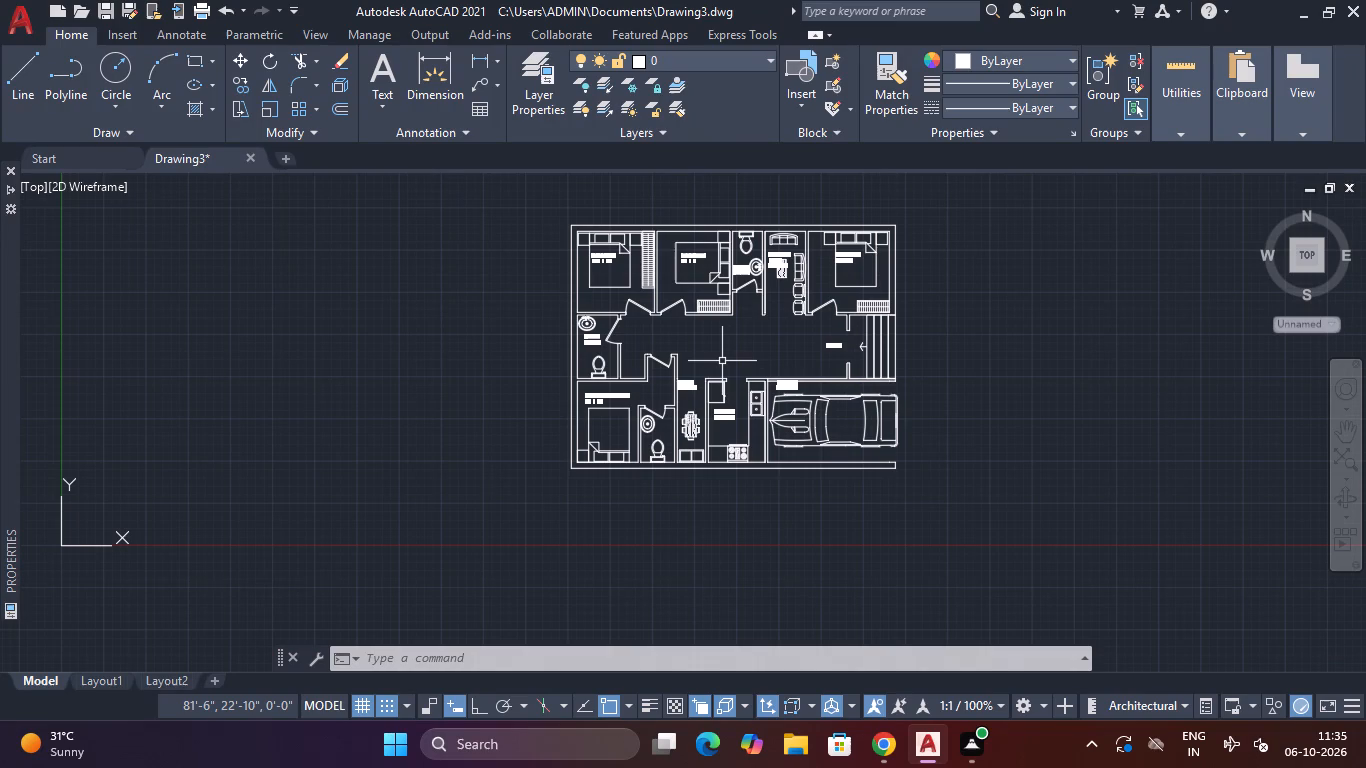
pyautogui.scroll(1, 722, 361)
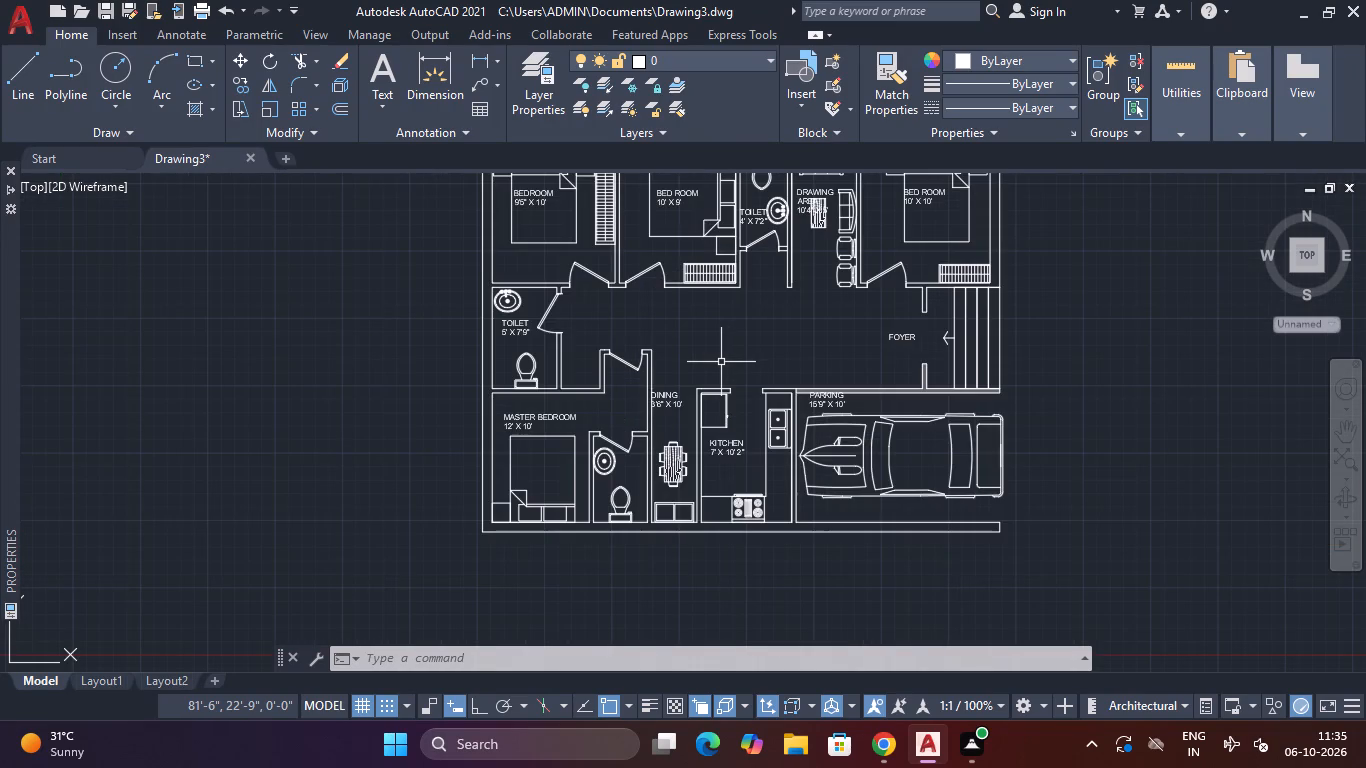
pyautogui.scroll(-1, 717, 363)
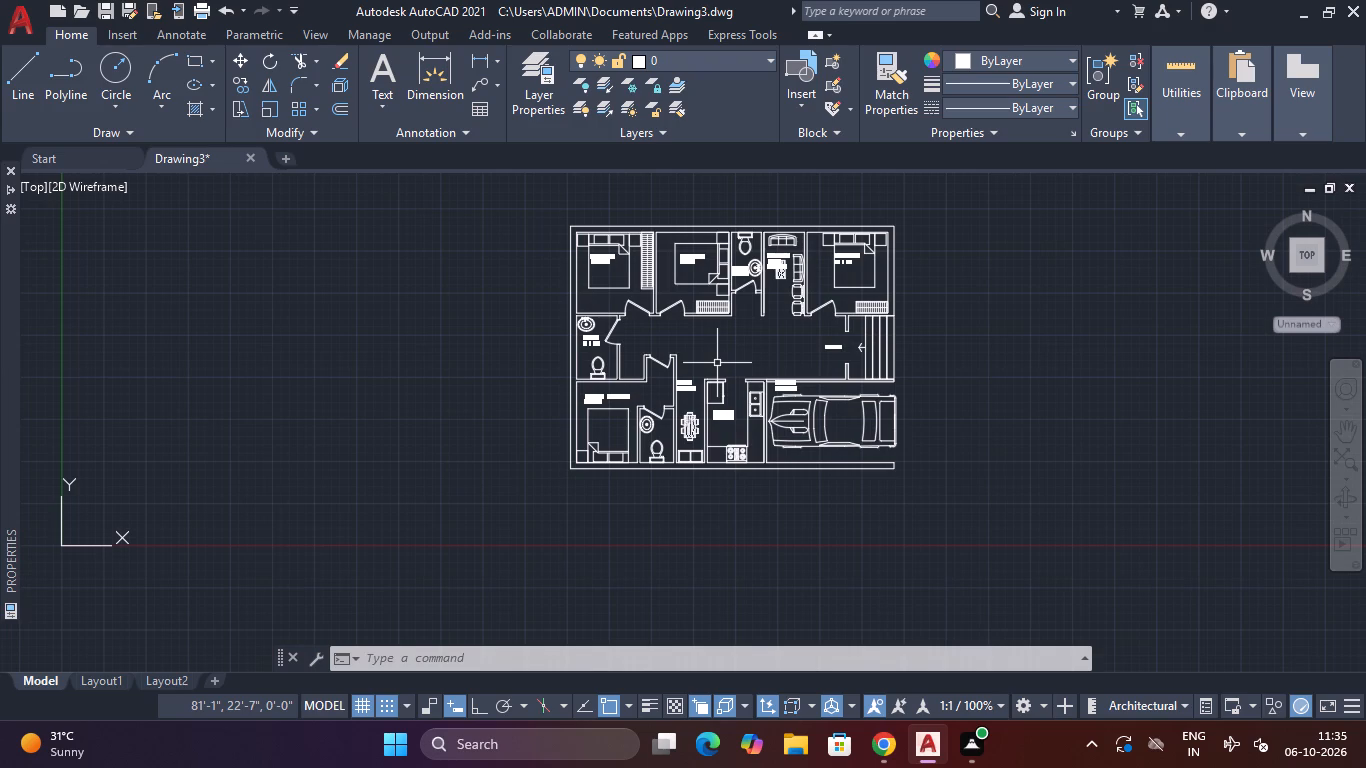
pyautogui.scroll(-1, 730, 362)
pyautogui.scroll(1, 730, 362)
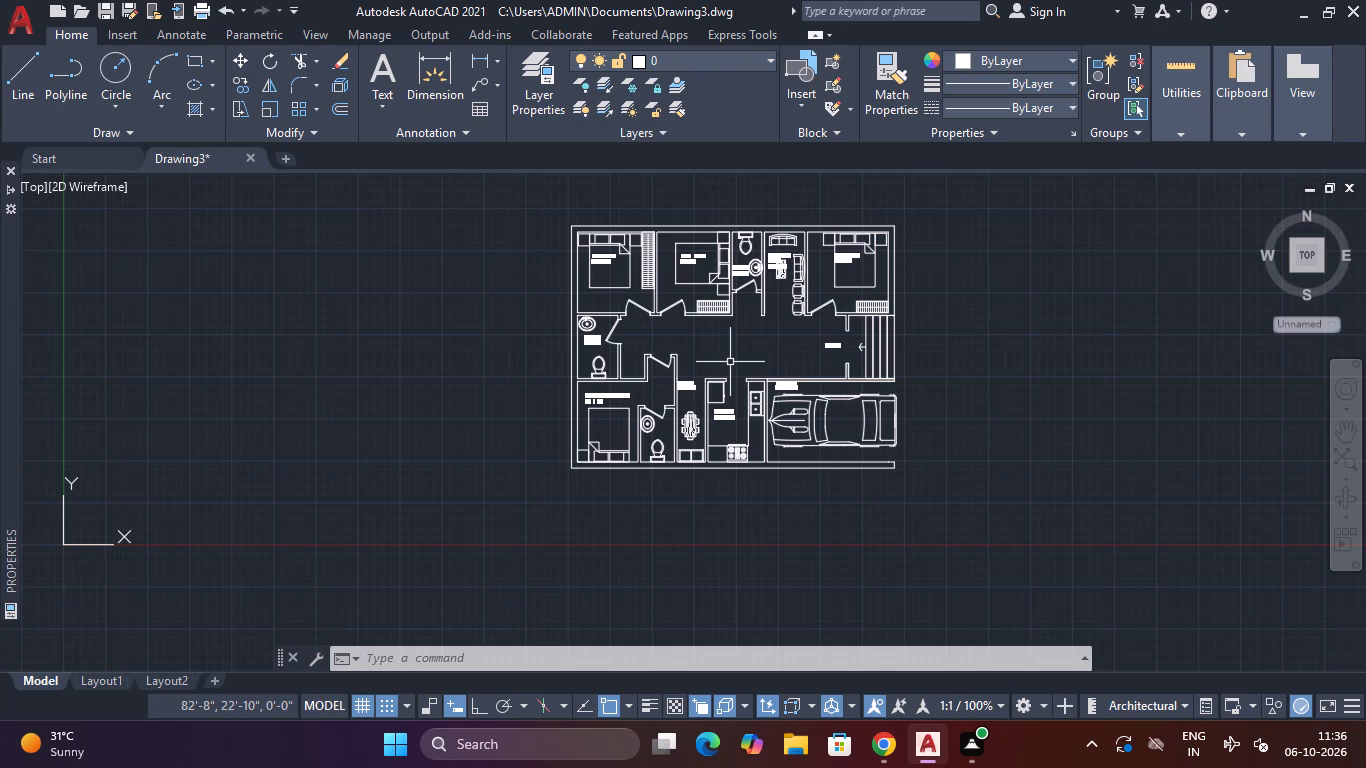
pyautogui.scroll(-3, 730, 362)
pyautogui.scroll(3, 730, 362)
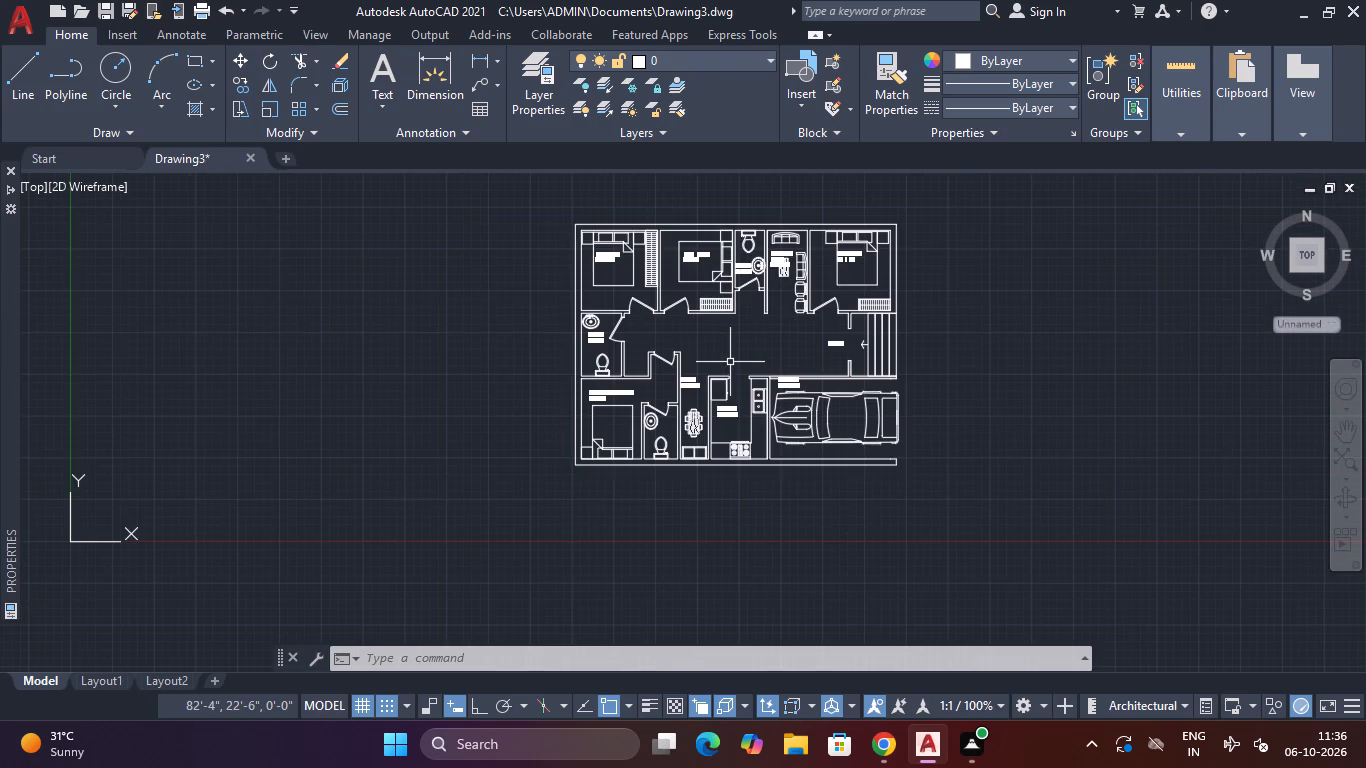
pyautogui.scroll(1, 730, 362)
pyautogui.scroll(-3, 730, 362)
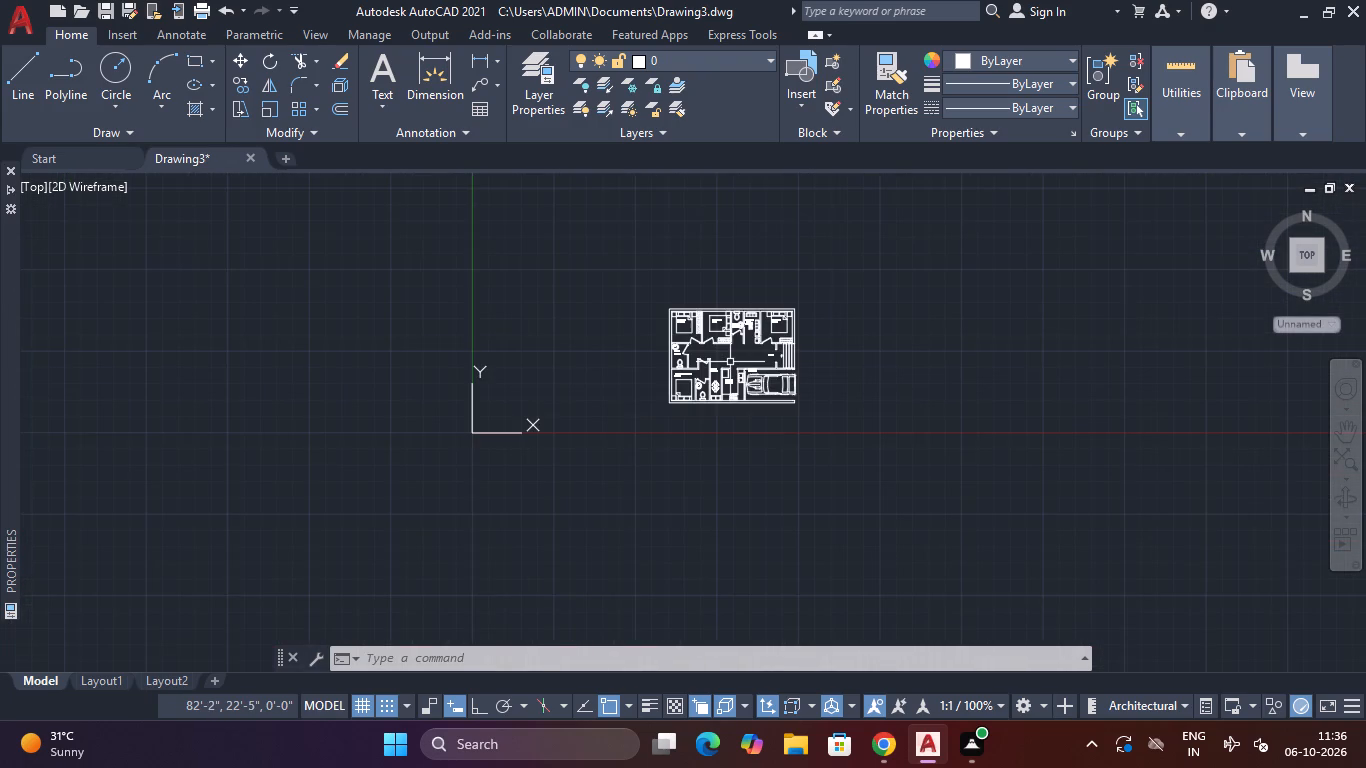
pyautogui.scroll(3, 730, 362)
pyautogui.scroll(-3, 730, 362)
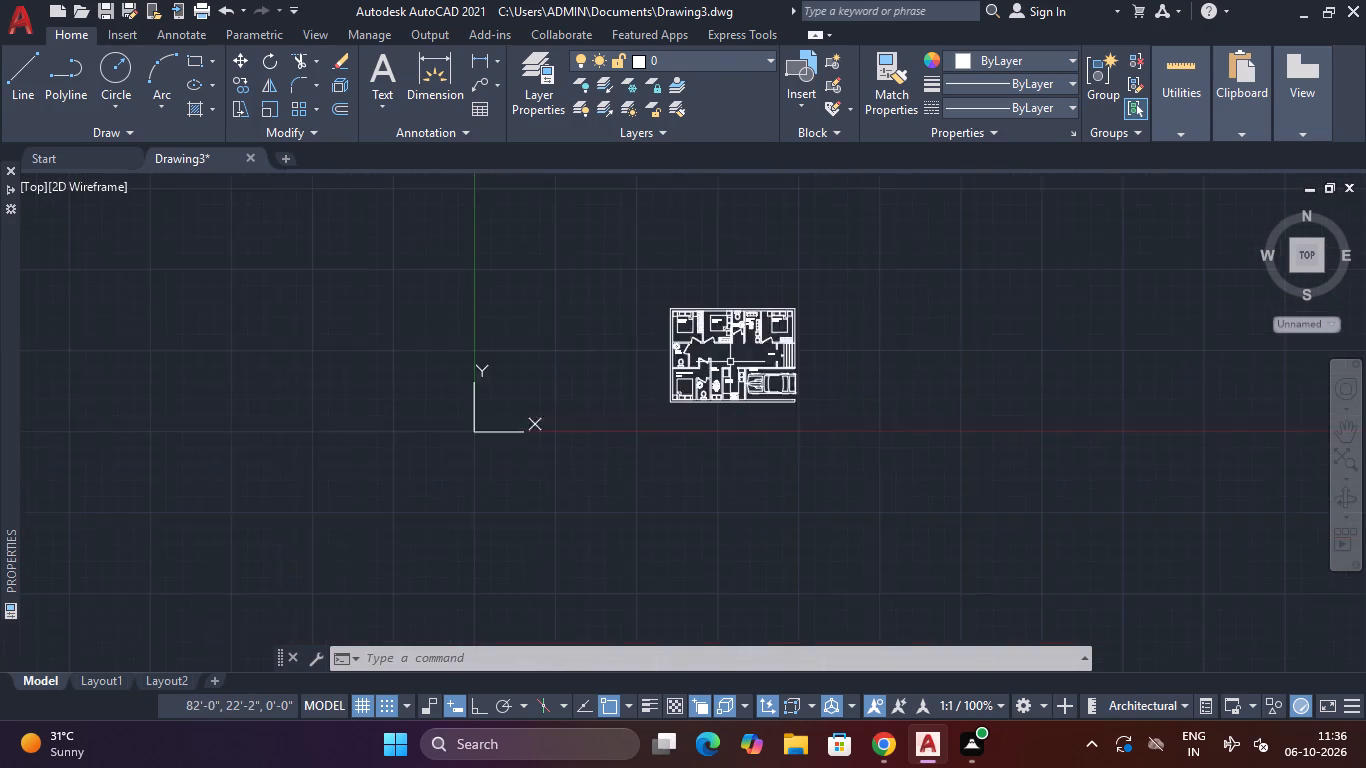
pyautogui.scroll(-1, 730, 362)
# Move the DINING label off the wall line into the clear space above the dining table.
pyautogui.scroll(2, 730, 362)
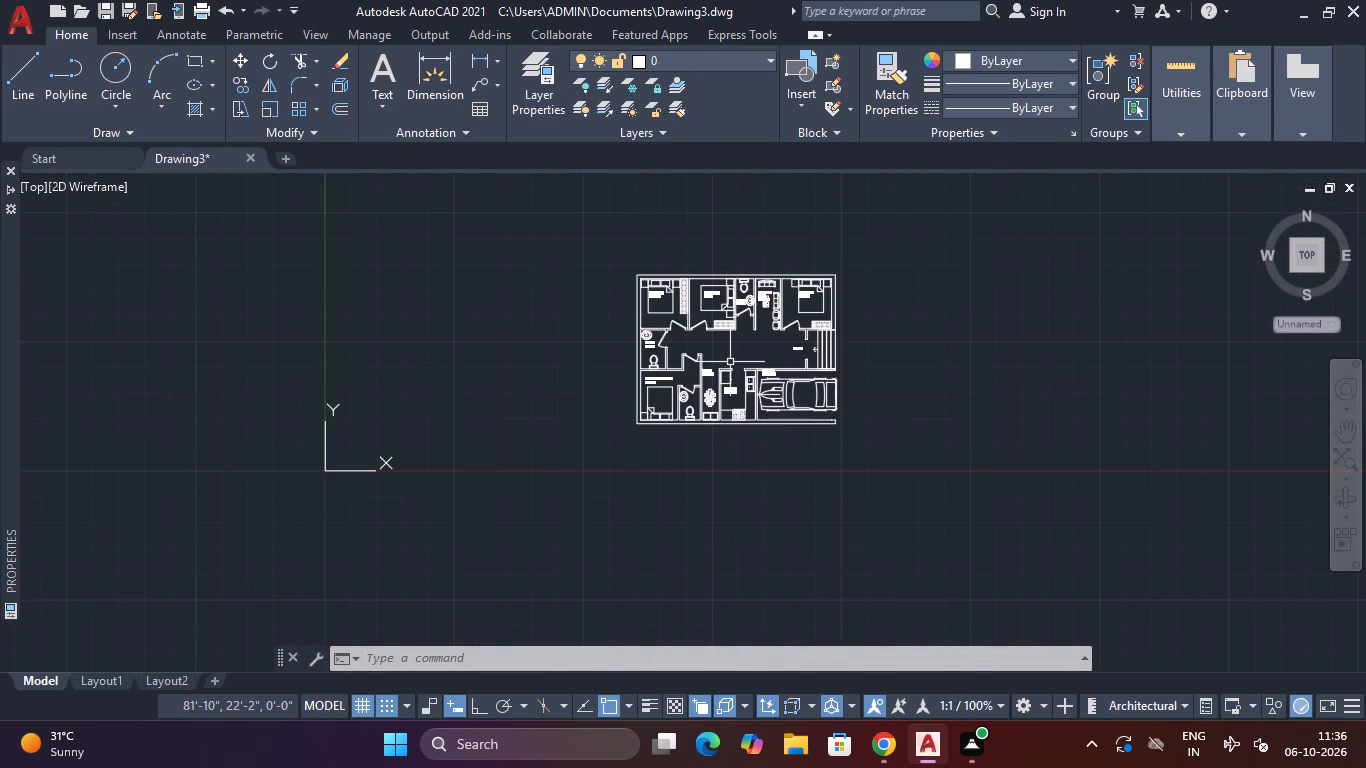
pyautogui.scroll(3, 730, 362)
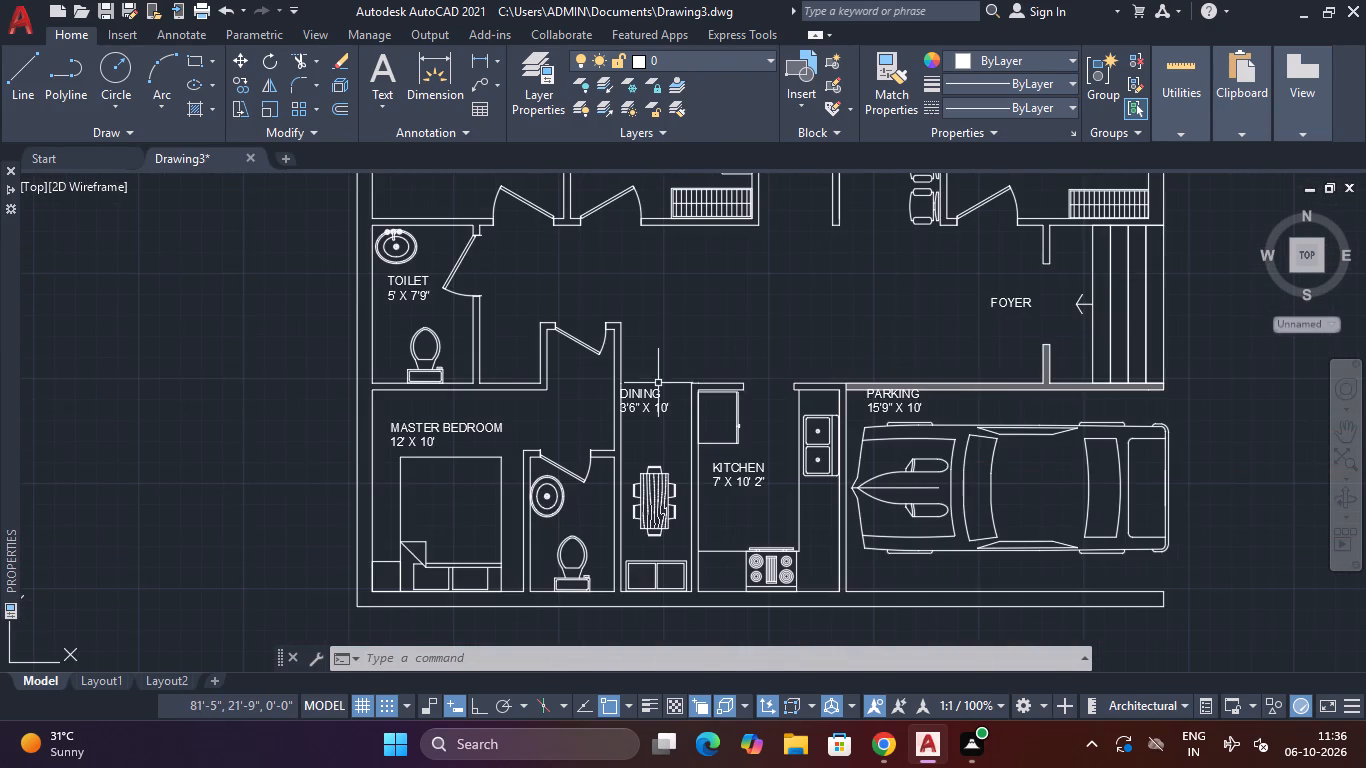
pyautogui.scroll(2, 654, 383)
pyautogui.click(601, 411)
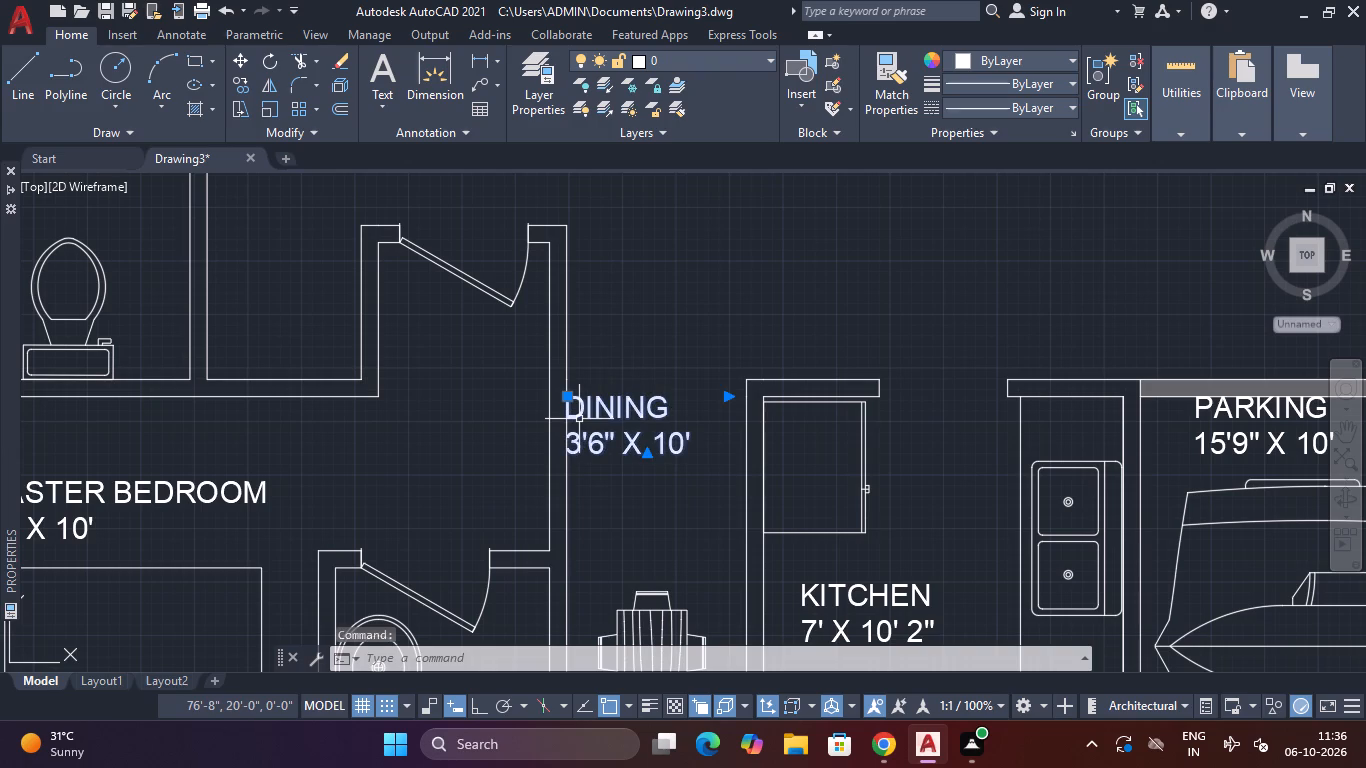
pyautogui.write('M')
pyautogui.press('space')
pyautogui.click(579, 419)
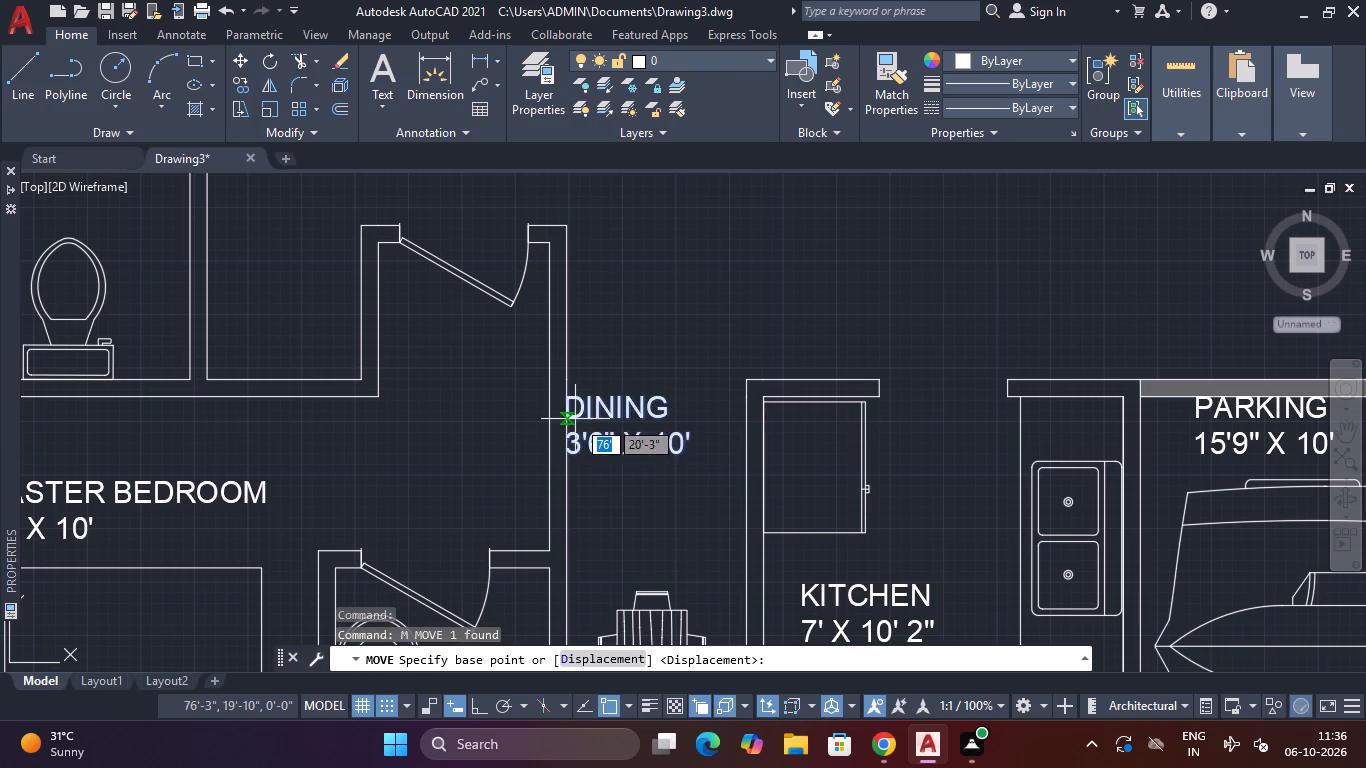
pyautogui.click(603, 413)
pyautogui.click(634, 478)
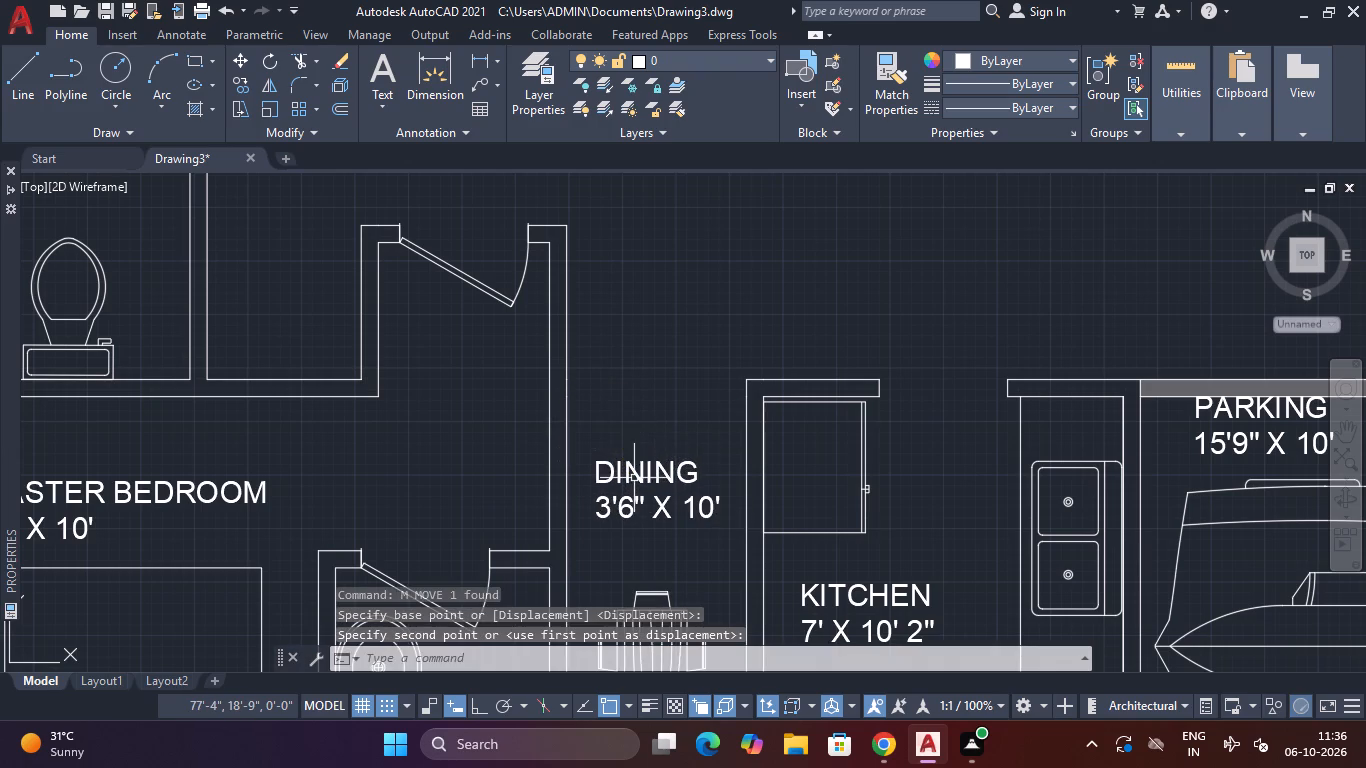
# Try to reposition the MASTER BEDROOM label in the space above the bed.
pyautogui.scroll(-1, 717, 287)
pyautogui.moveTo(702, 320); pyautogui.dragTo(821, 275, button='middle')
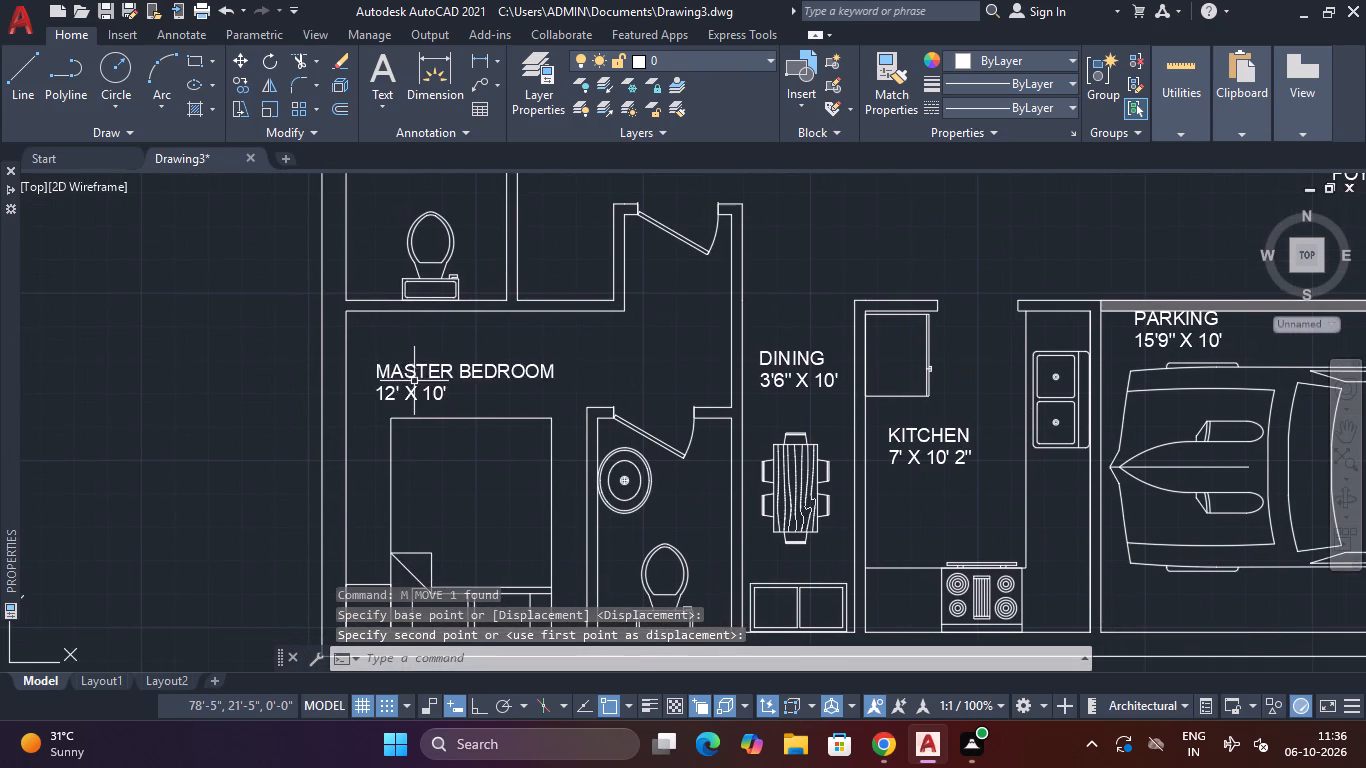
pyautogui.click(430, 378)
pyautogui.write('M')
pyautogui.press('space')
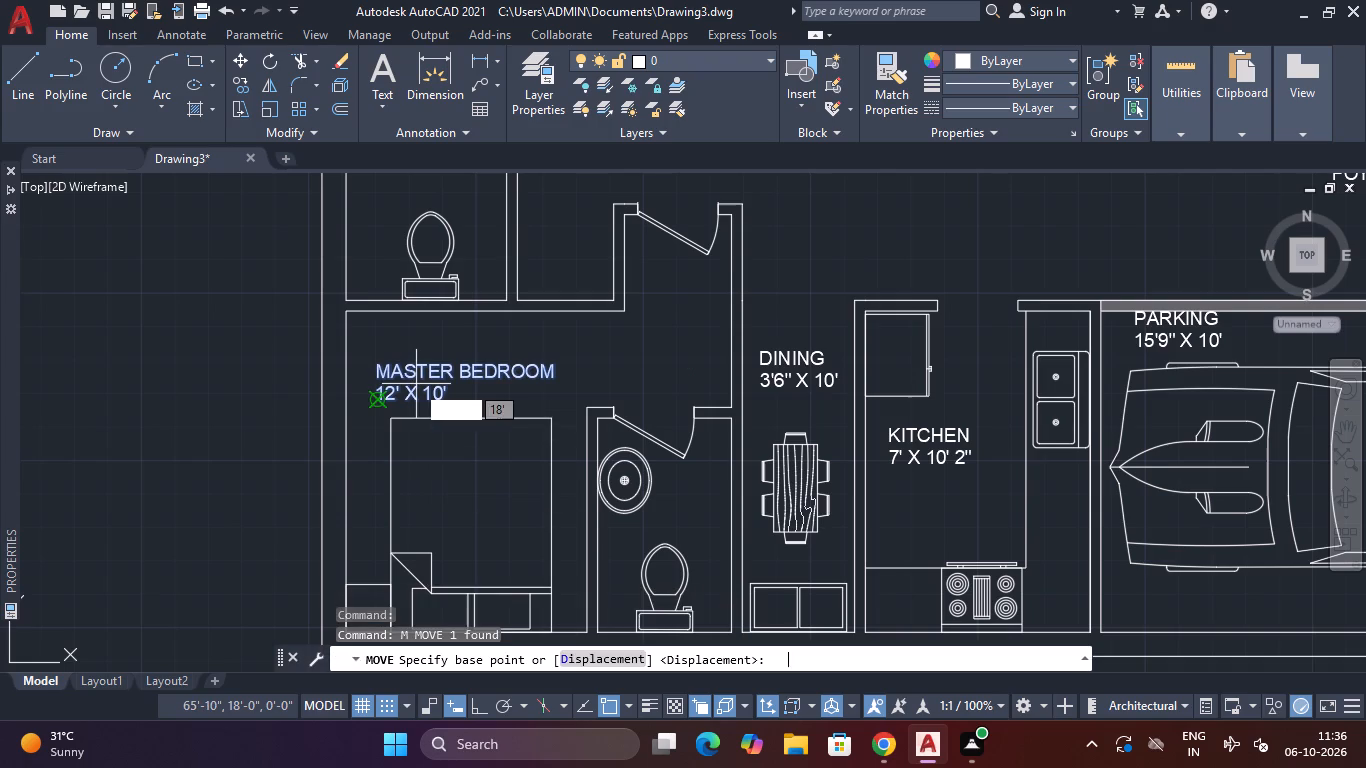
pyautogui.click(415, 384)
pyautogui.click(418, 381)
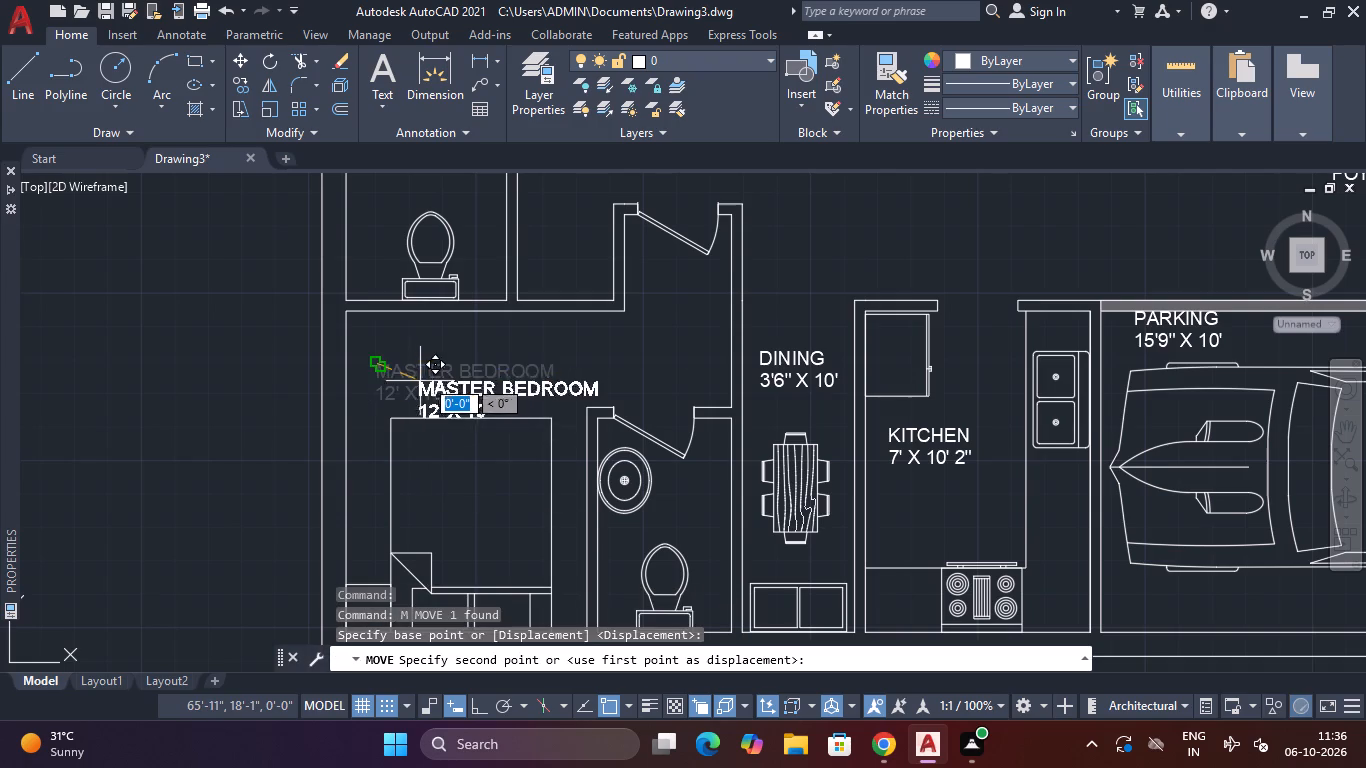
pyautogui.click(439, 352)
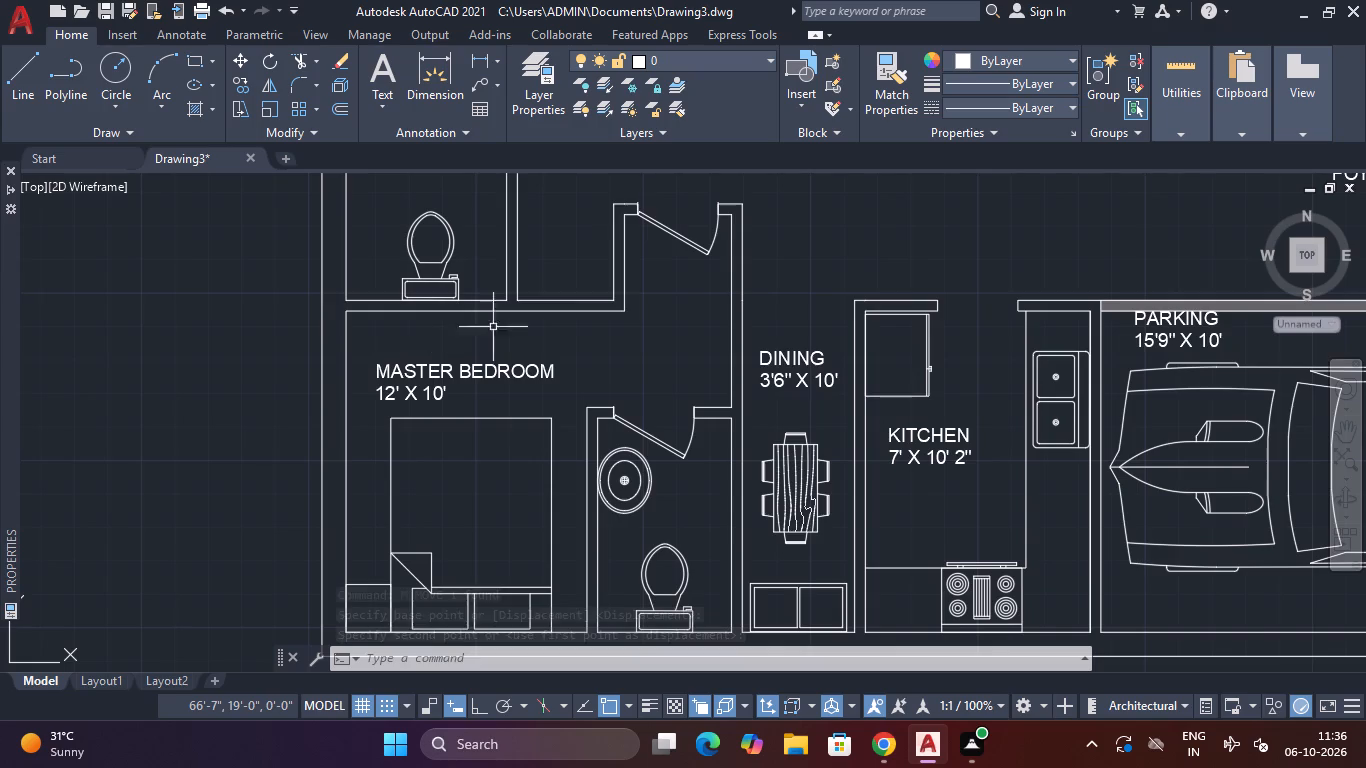
# Move the PARKING label from beside the wall onto the middle of the car.
pyautogui.scroll(-1, 512, 338)
pyautogui.moveTo(524, 281); pyautogui.dragTo(524, 395, button='middle')
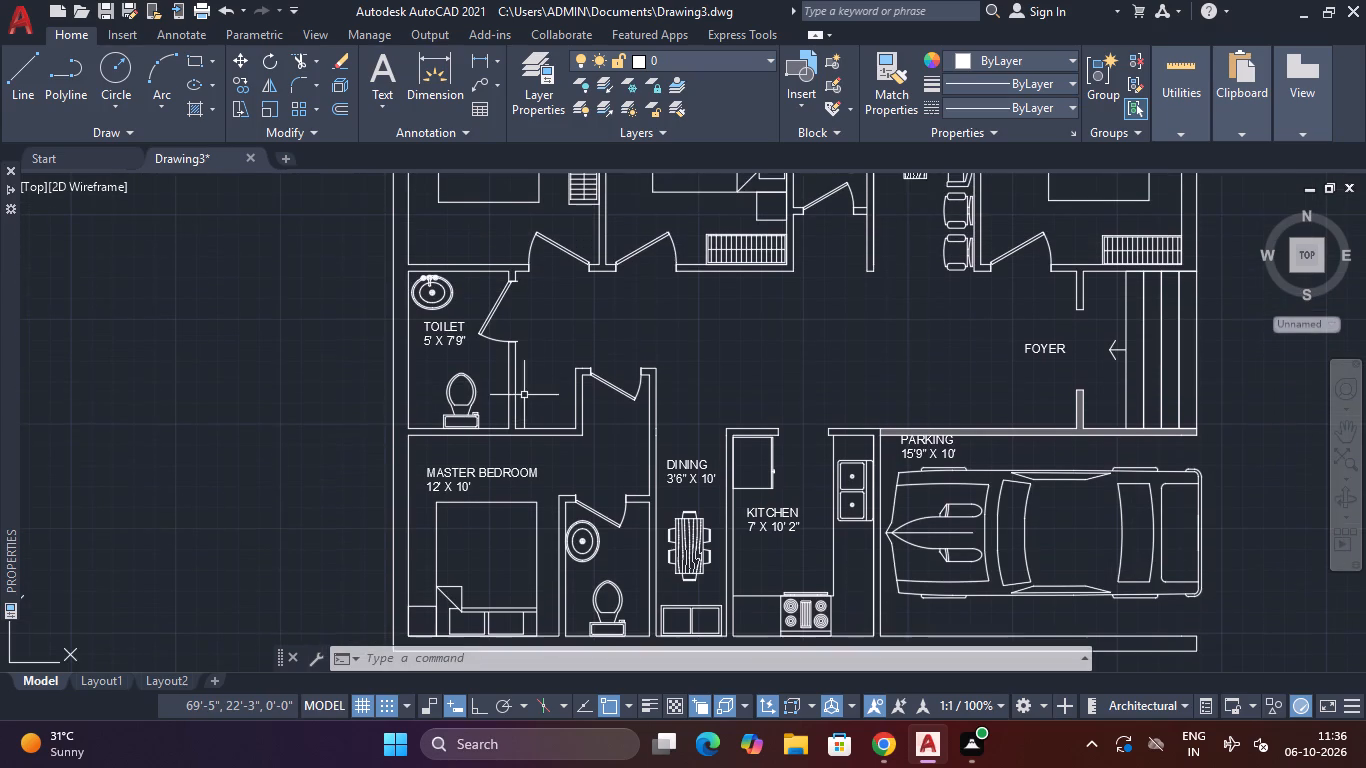
pyautogui.moveTo(828, 410); pyautogui.dragTo(748, 419, button='middle')
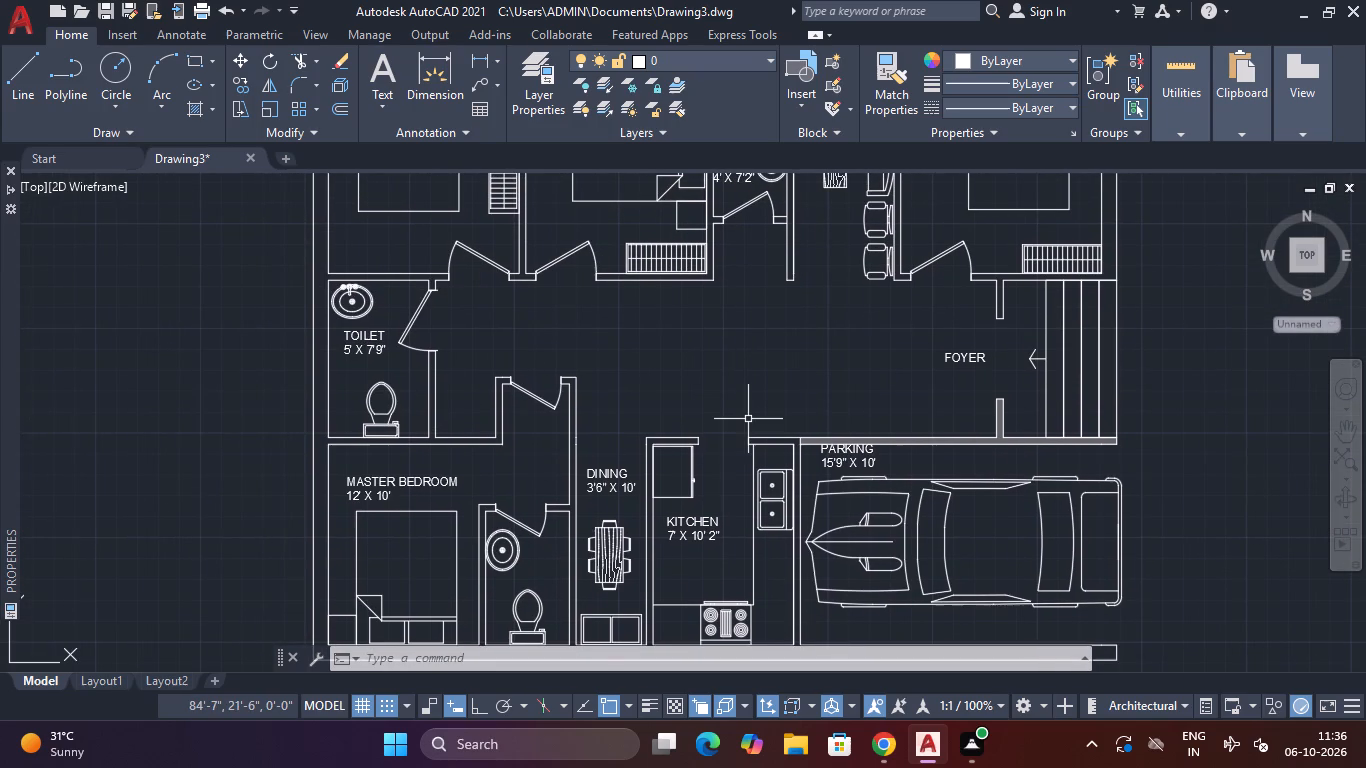
pyautogui.scroll(-2, 748, 419)
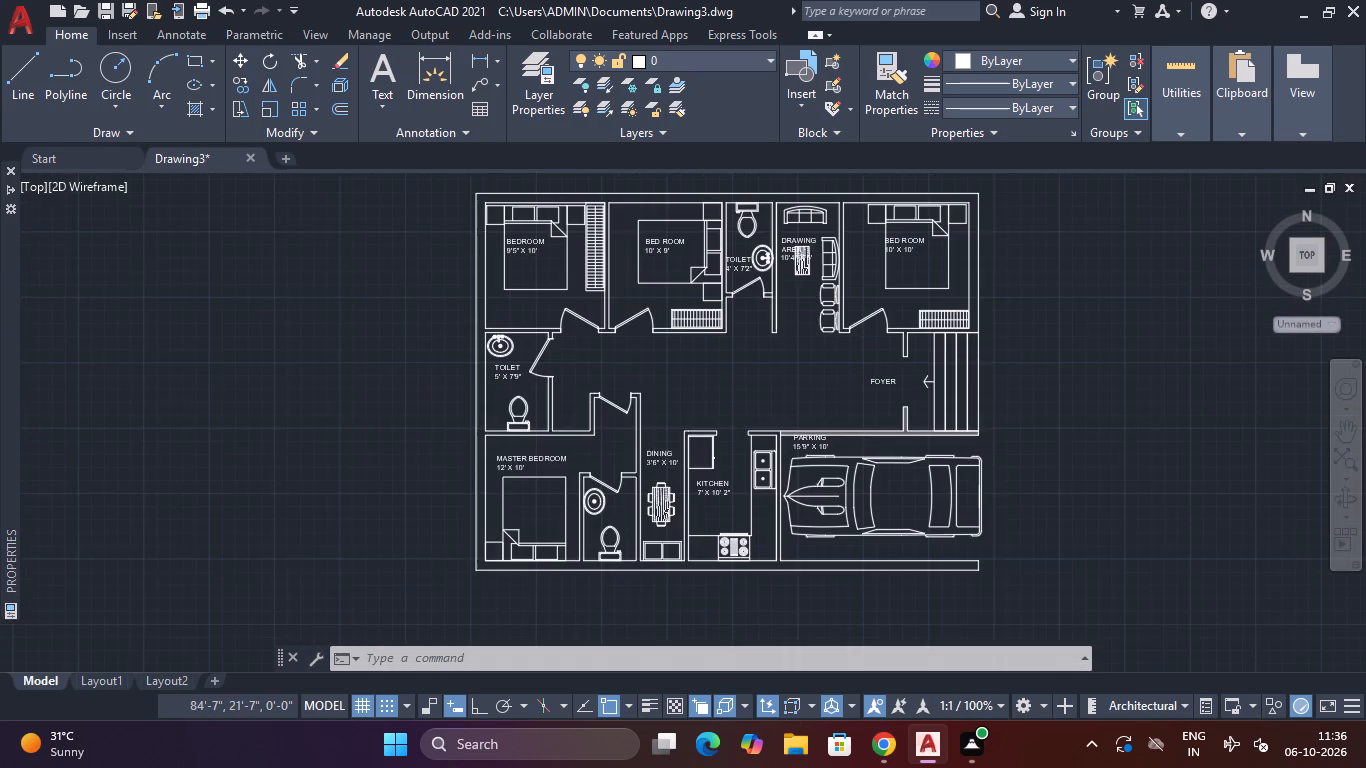
pyautogui.scroll(1, 748, 419)
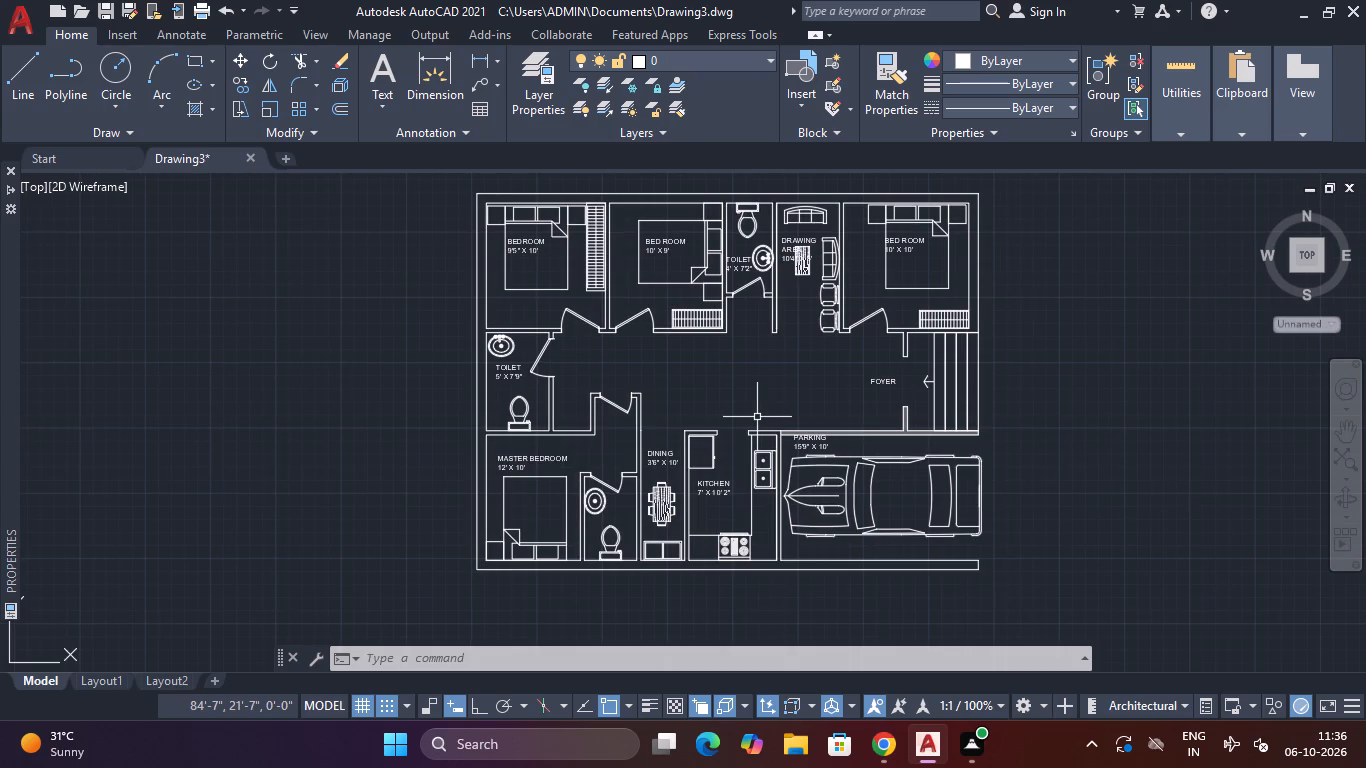
pyautogui.scroll(2, 795, 449)
pyautogui.click(813, 434)
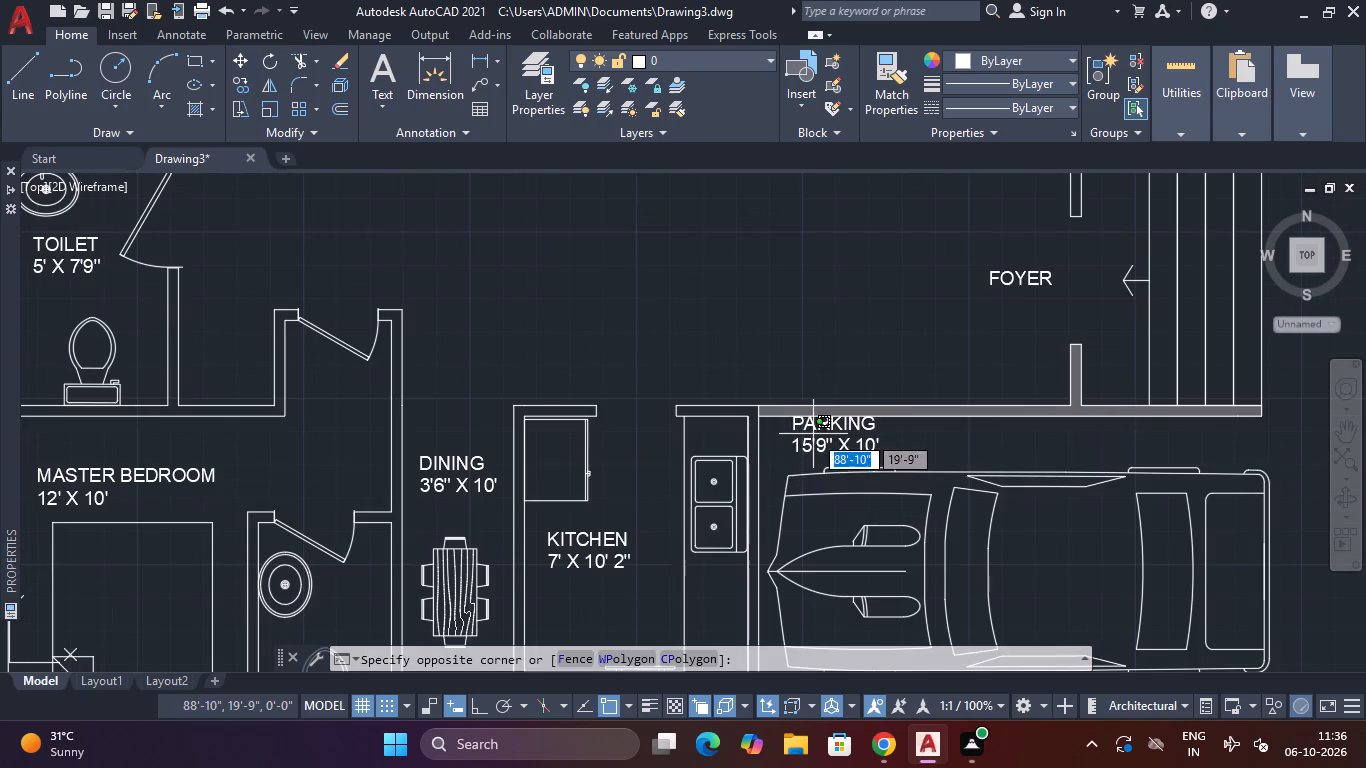
pyautogui.click(819, 429)
pyautogui.click(827, 428)
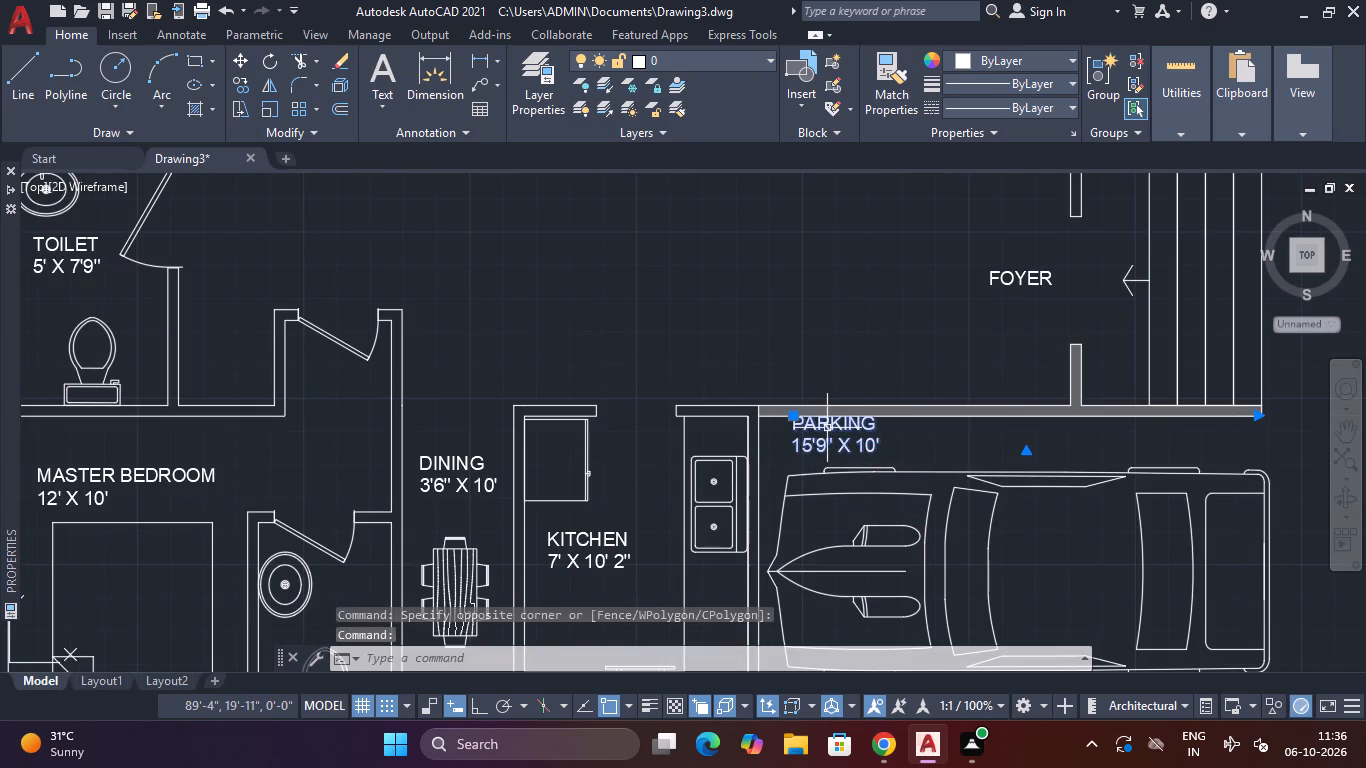
pyautogui.write('M')
pyautogui.press('space')
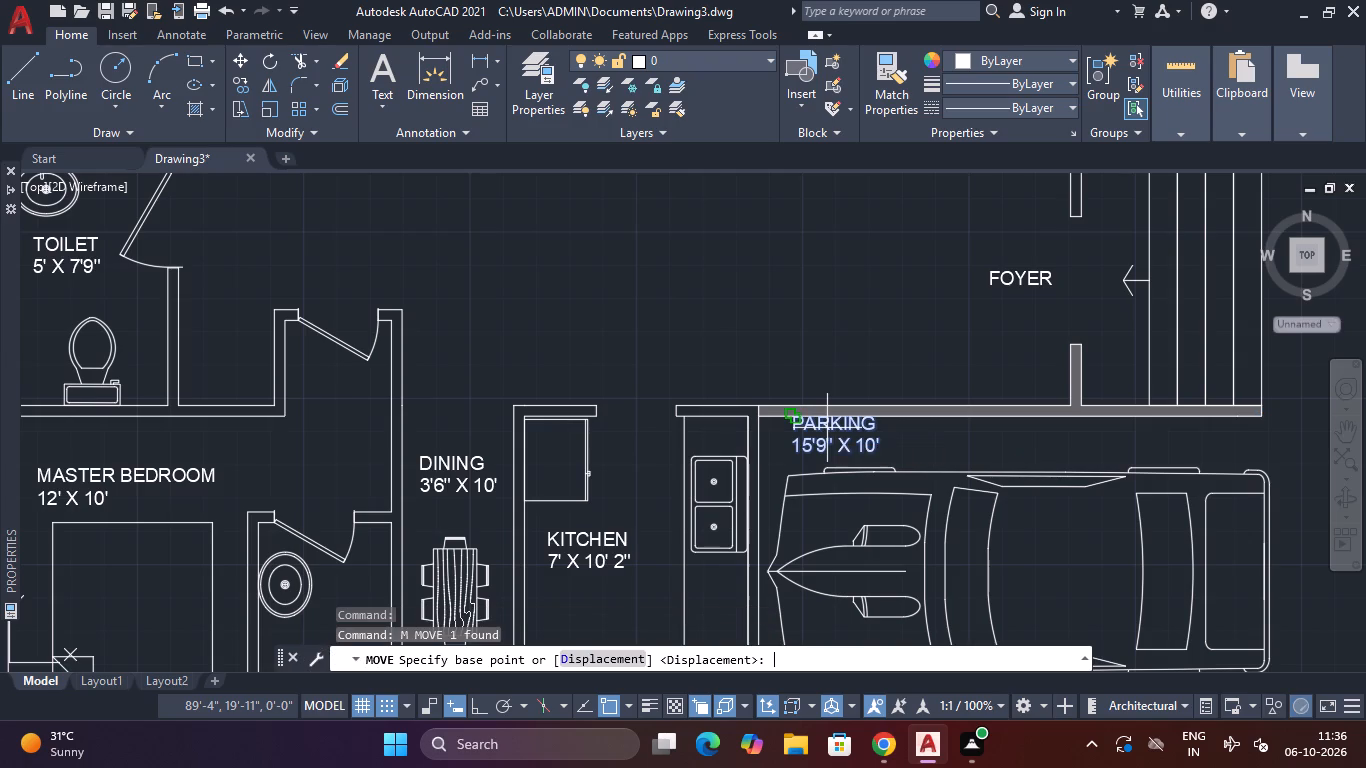
pyautogui.click(827, 428)
pyautogui.click(822, 437)
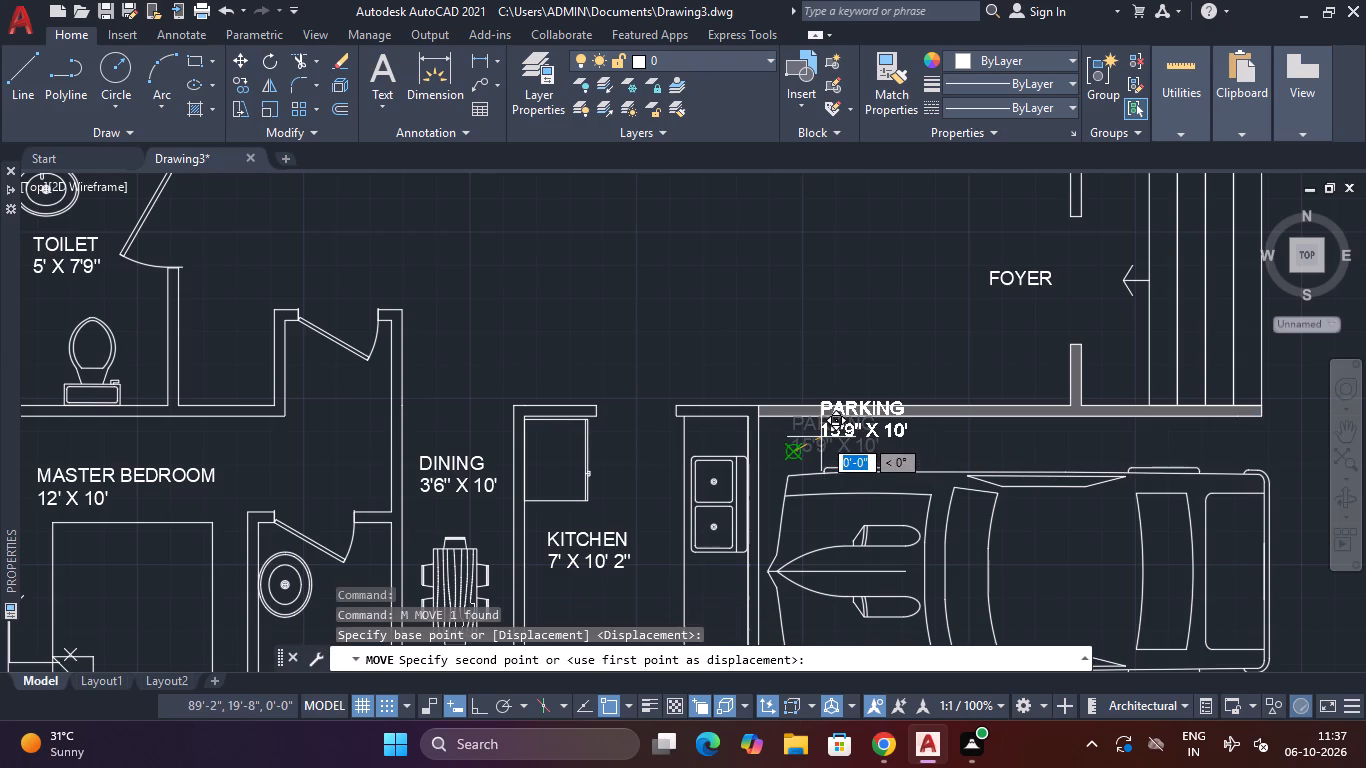
pyautogui.moveTo(1001, 560); pyautogui.dragTo(772, 484, button='middle')
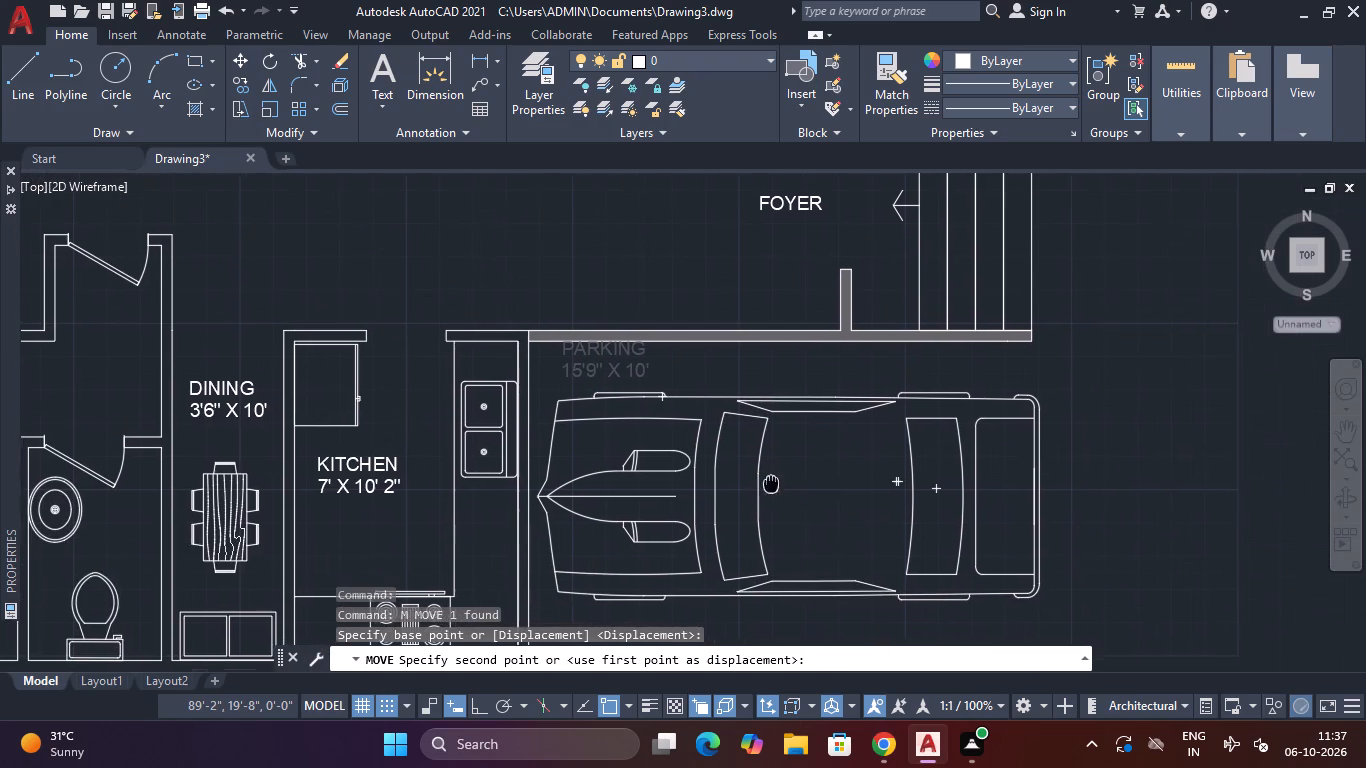
pyautogui.moveTo(772, 484); pyautogui.dragTo(775, 485, button='middle')
pyautogui.click(801, 490)
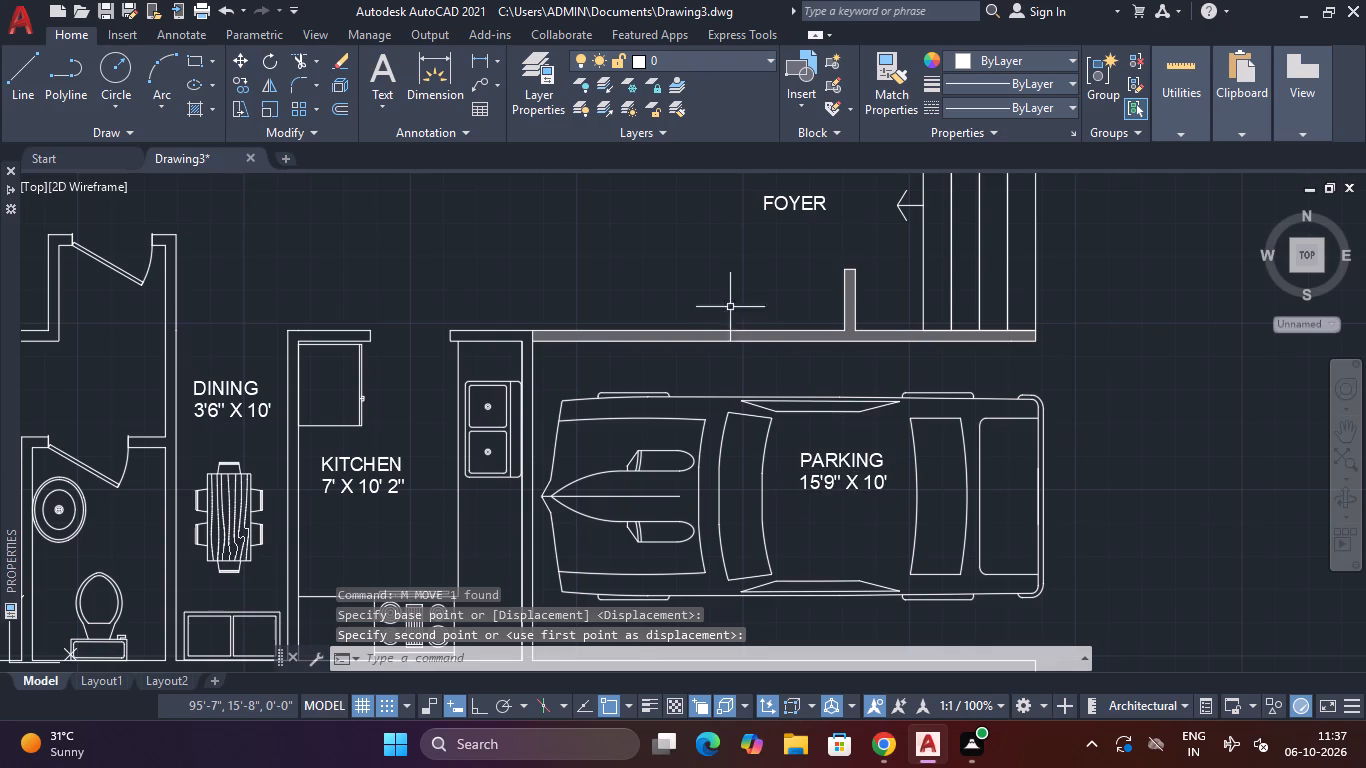
# Examine the label placement in the foyer, drawing area and upper bedrooms, and review the overall floor plan.
pyautogui.moveTo(719, 295); pyautogui.dragTo(691, 550, button='middle')
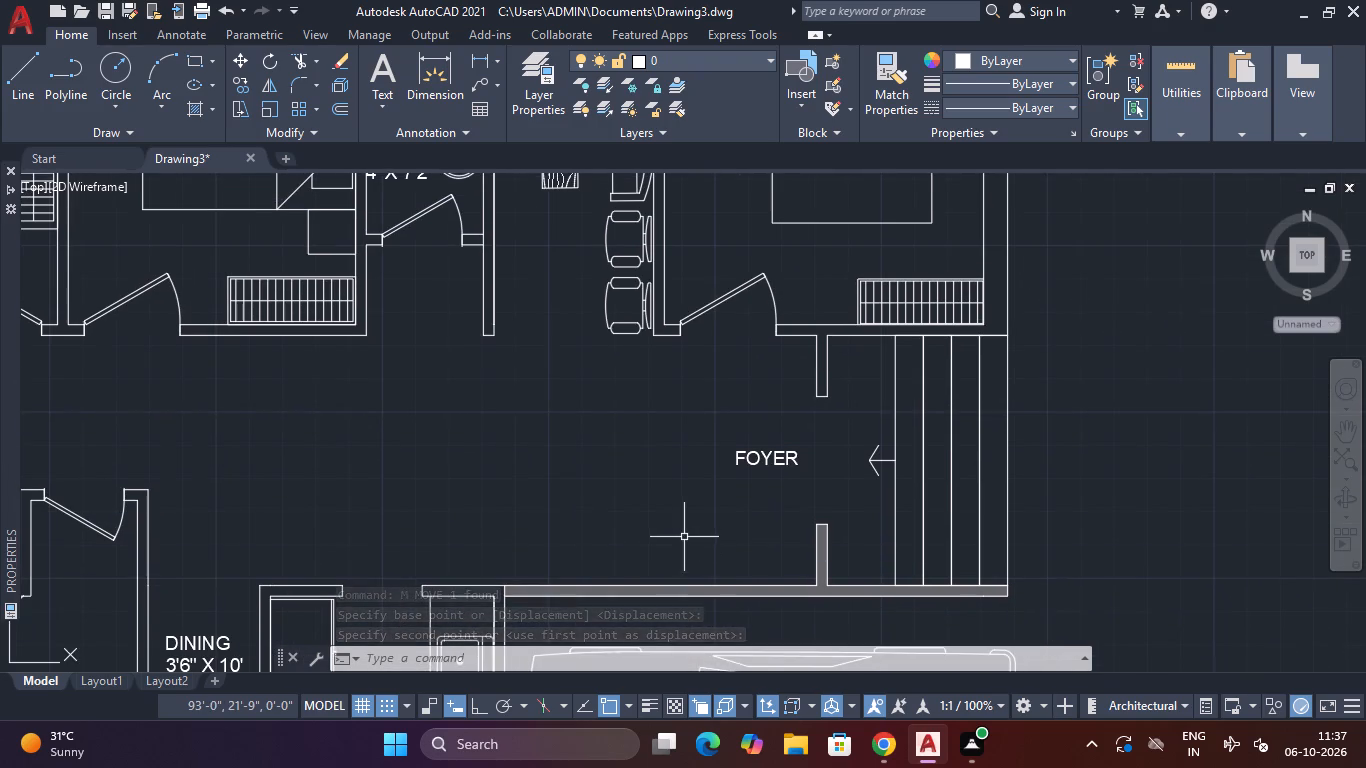
pyautogui.moveTo(684, 537); pyautogui.dragTo(725, 651, button='middle')
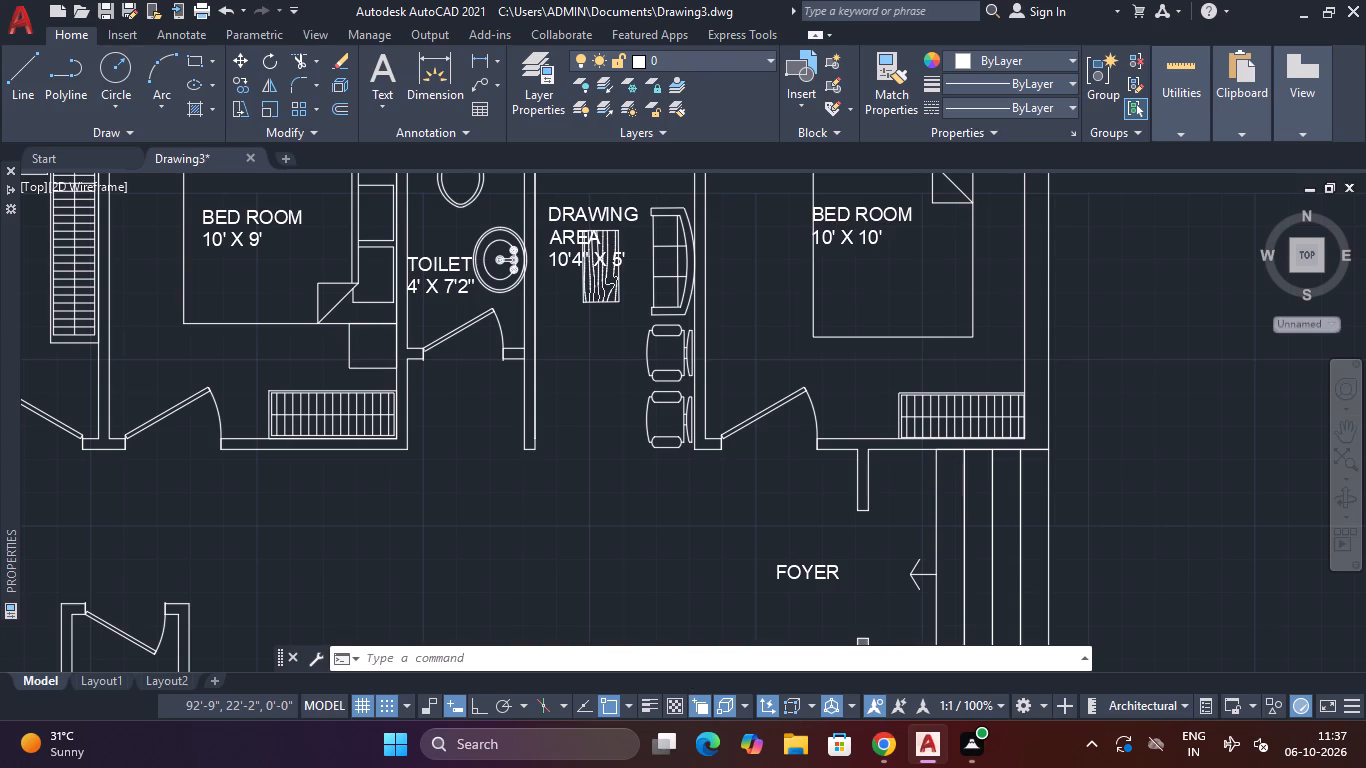
pyautogui.scroll(-1, 702, 657)
pyautogui.scroll(2, 702, 657)
pyautogui.scroll(2, 586, 533)
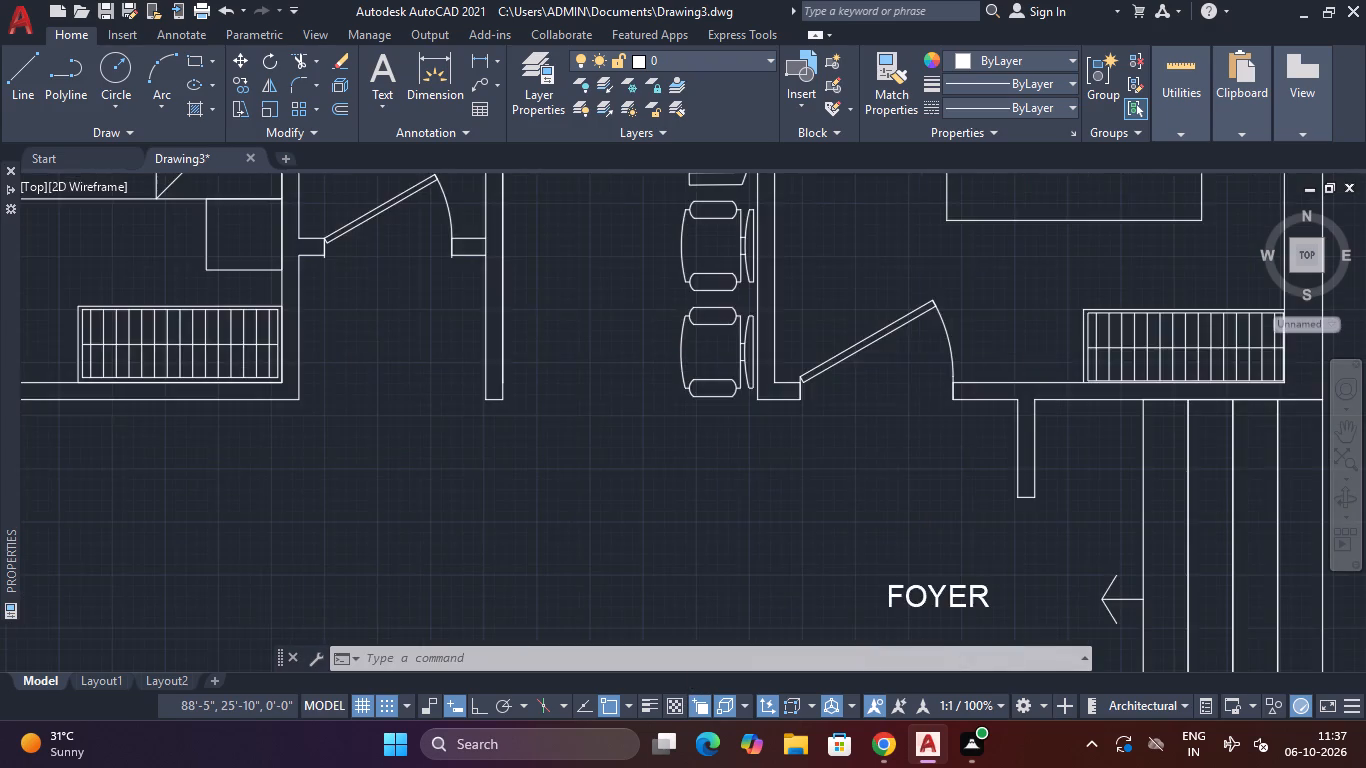
pyautogui.scroll(-3, 586, 533)
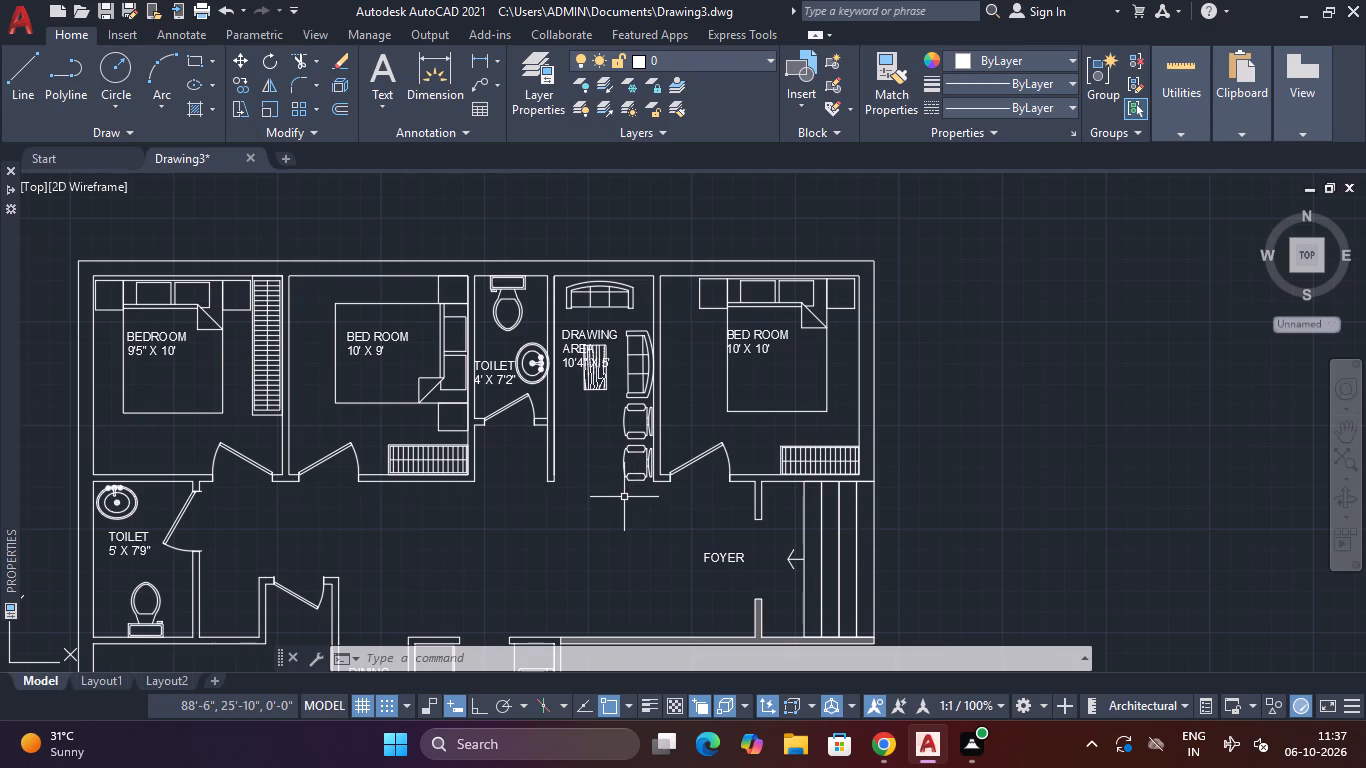
pyautogui.scroll(-2, 623, 498)
pyautogui.scroll(2, 623, 498)
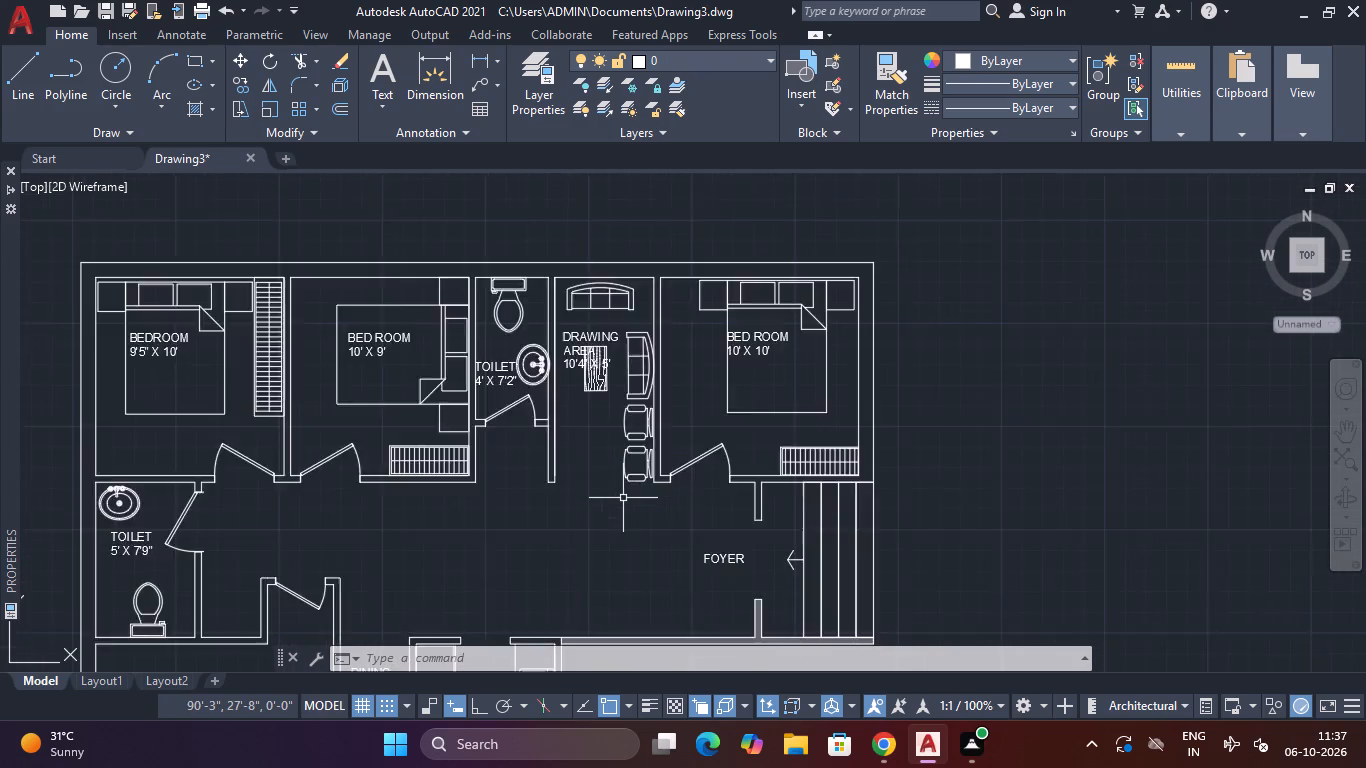
pyautogui.scroll(1, 623, 498)
pyautogui.scroll(-2, 622, 498)
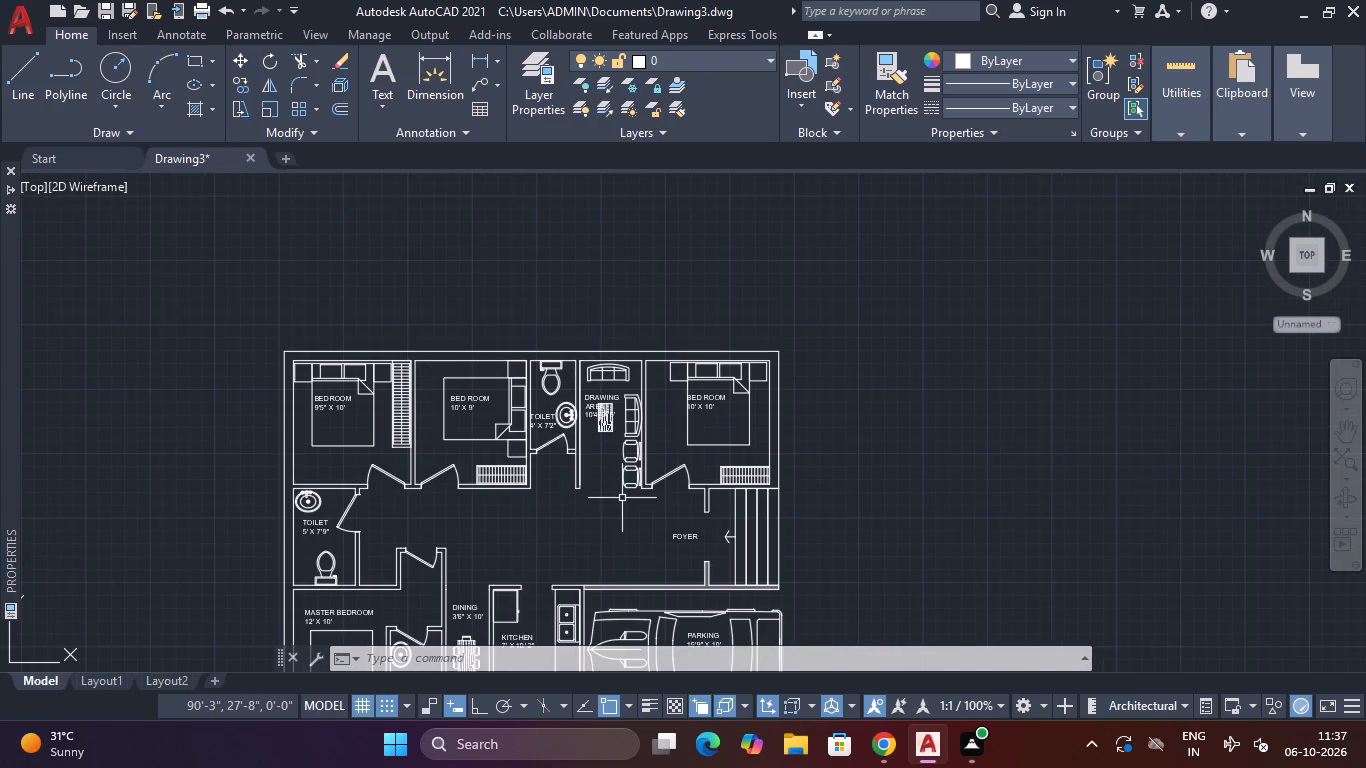
pyautogui.scroll(1, 622, 498)
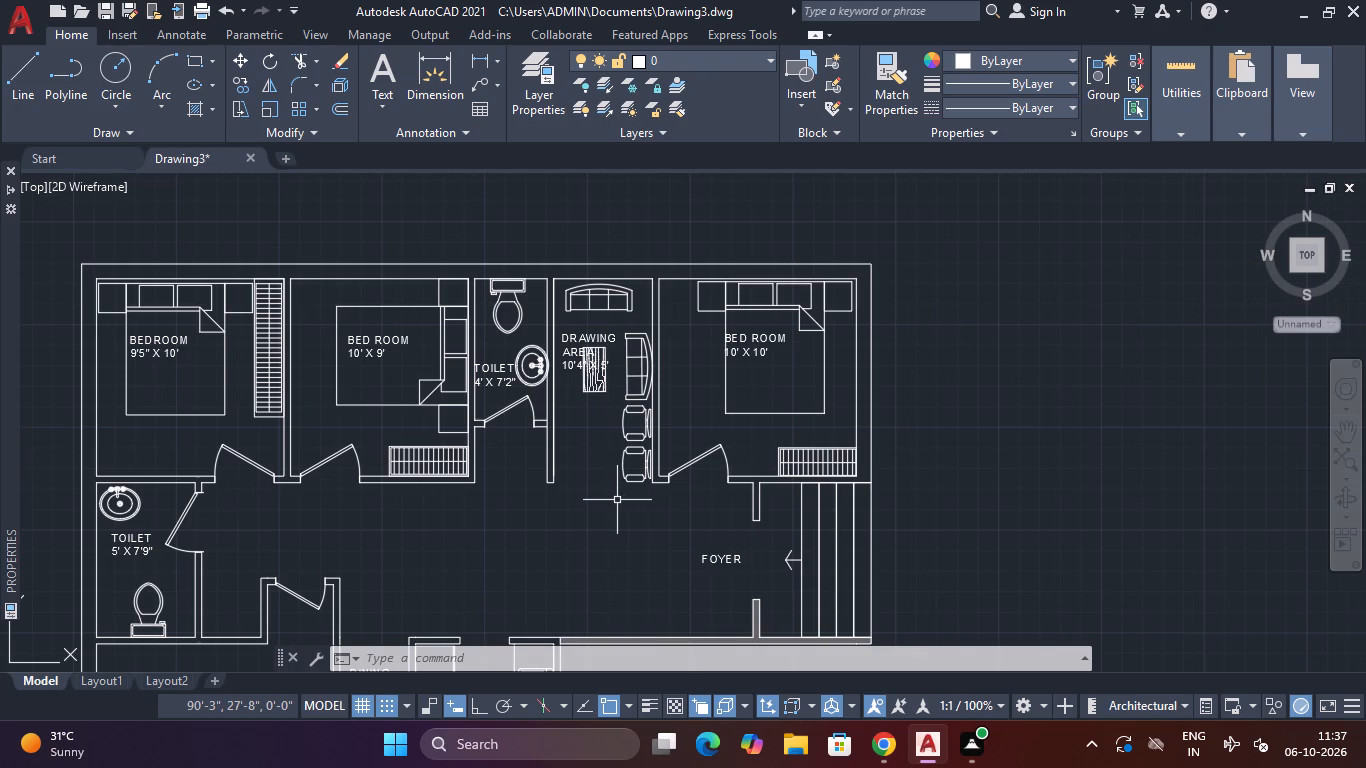
pyautogui.scroll(2, 638, 491)
pyautogui.scroll(-3, 635, 491)
pyautogui.moveTo(632, 478); pyautogui.dragTo(627, 390, button='middle')
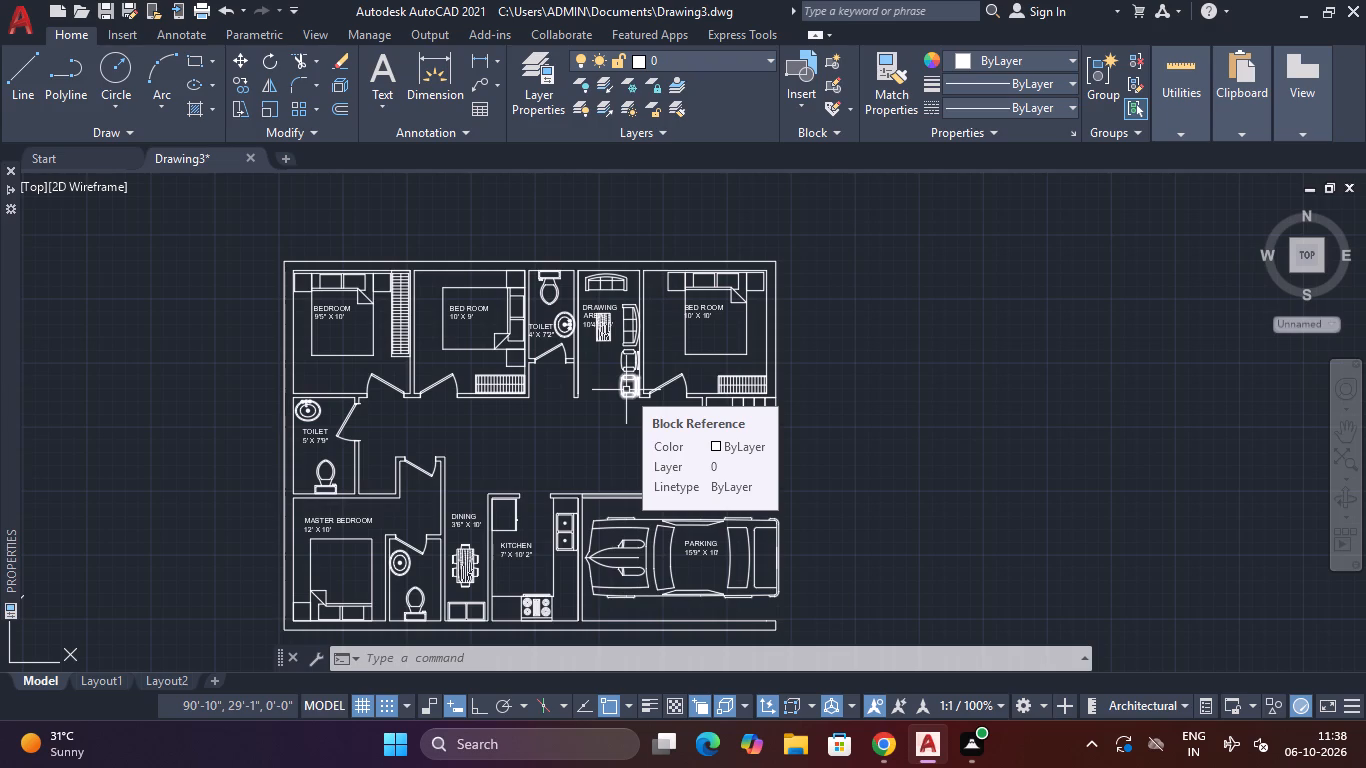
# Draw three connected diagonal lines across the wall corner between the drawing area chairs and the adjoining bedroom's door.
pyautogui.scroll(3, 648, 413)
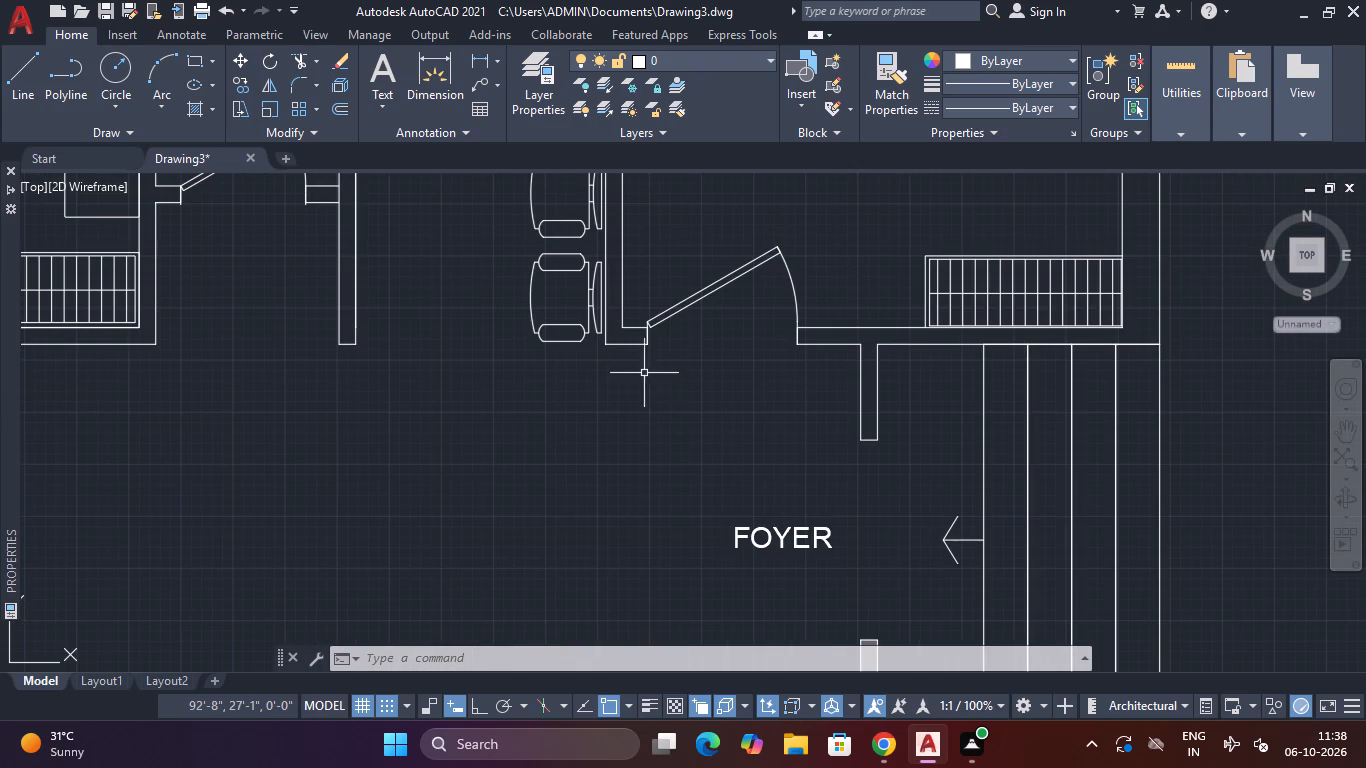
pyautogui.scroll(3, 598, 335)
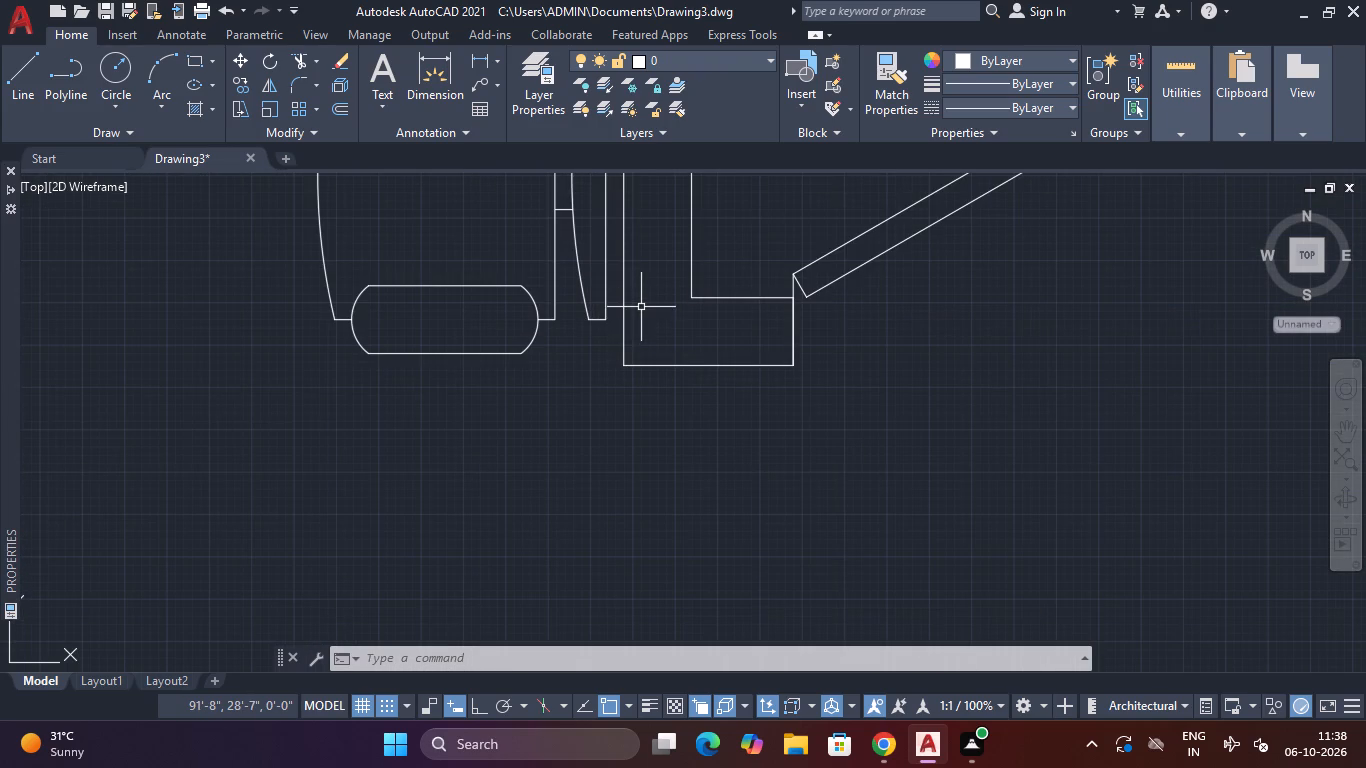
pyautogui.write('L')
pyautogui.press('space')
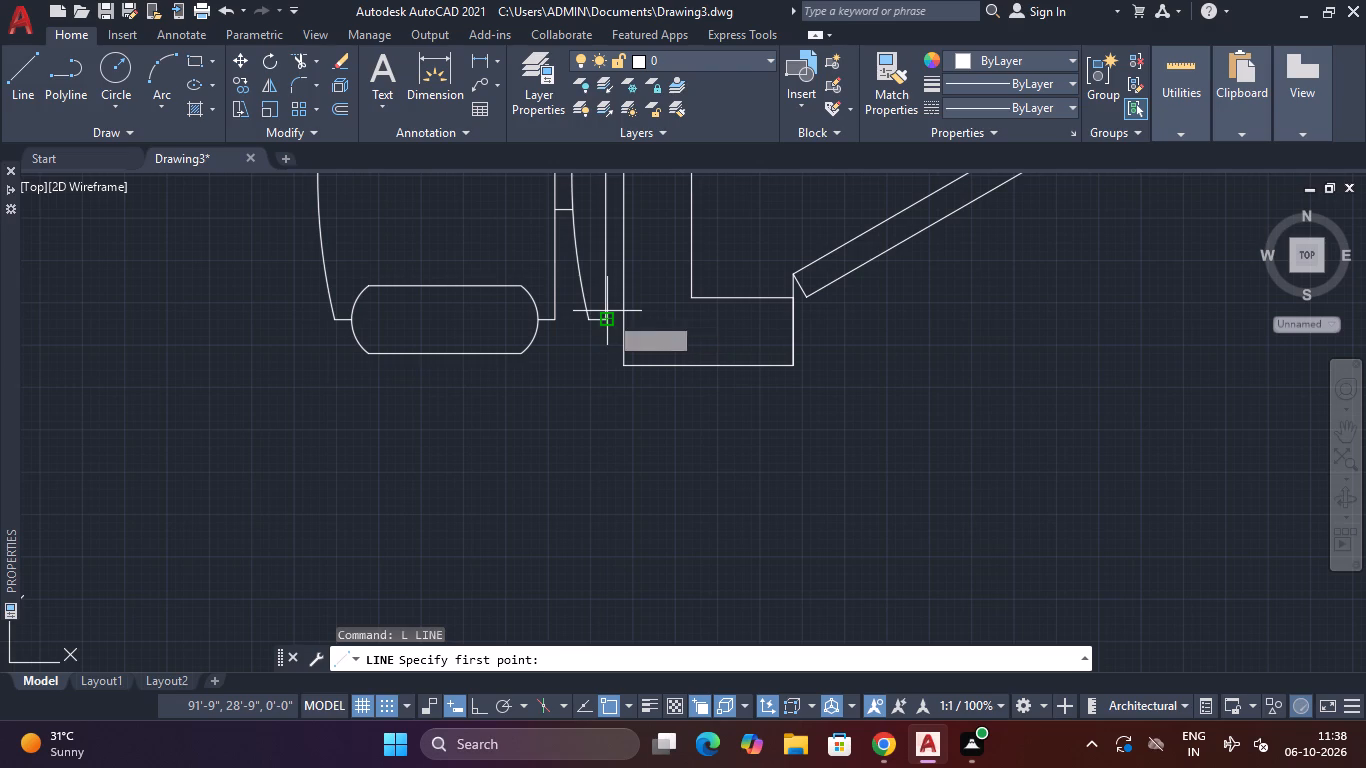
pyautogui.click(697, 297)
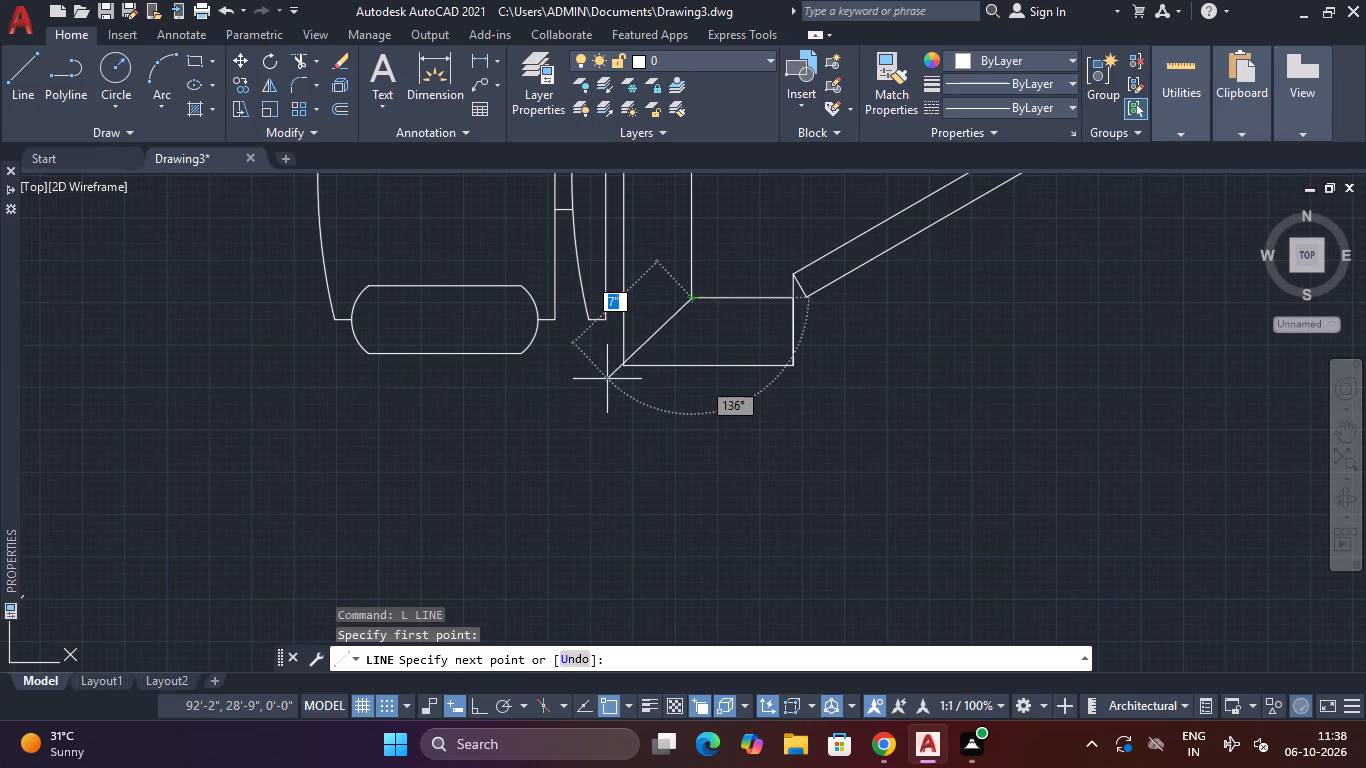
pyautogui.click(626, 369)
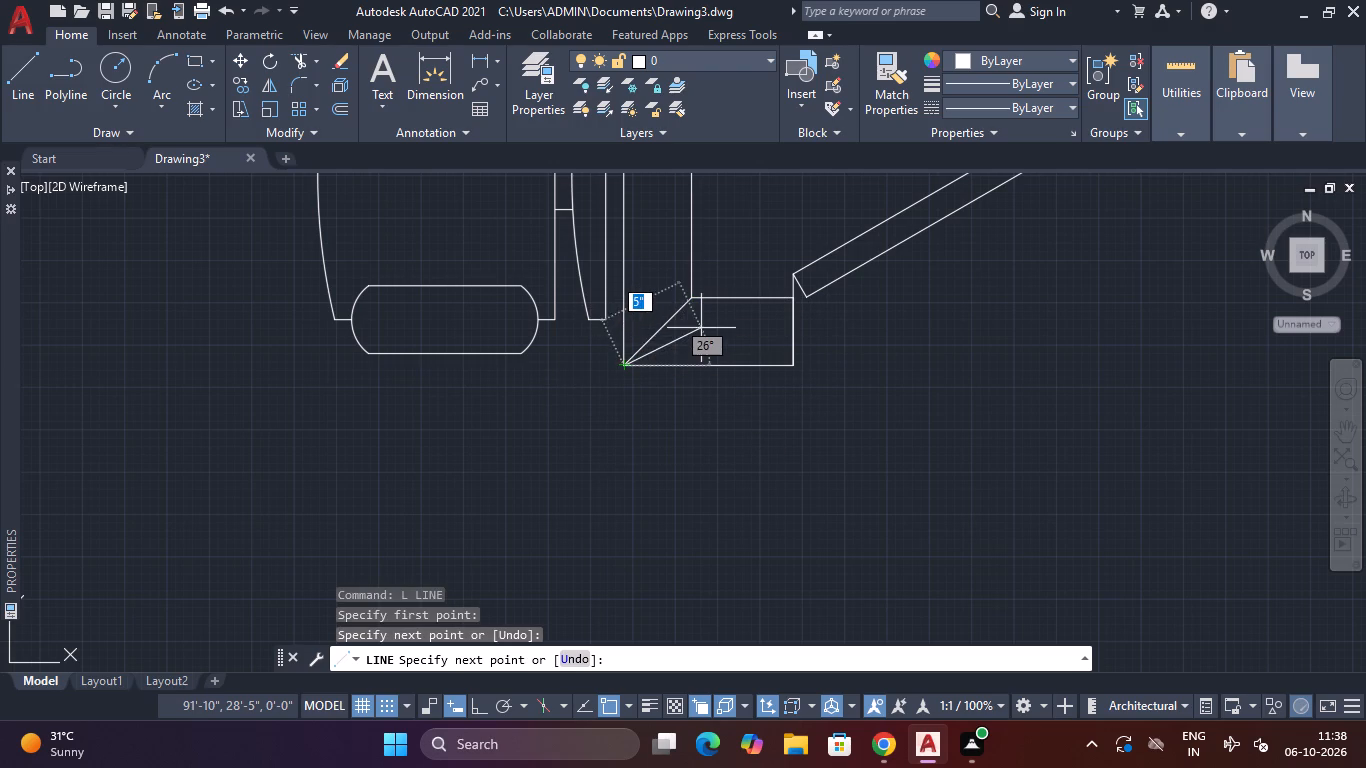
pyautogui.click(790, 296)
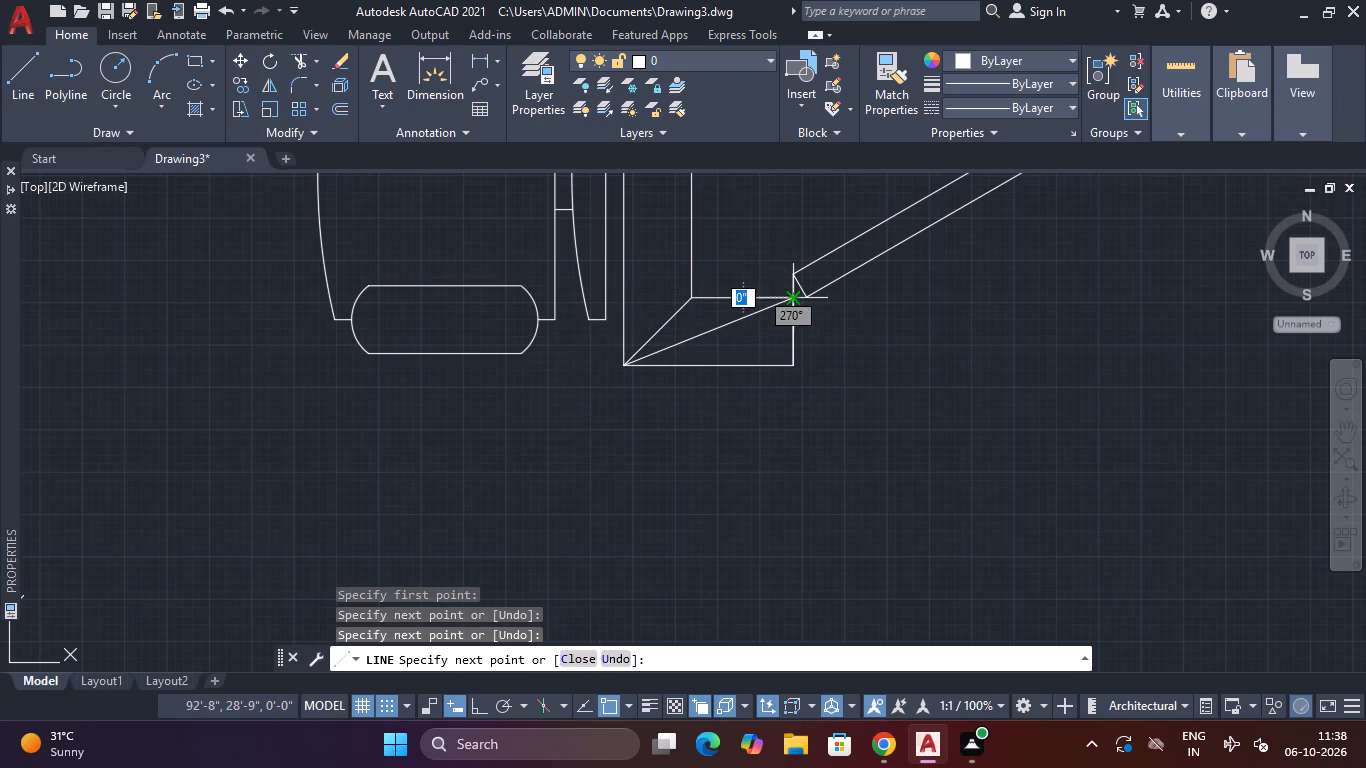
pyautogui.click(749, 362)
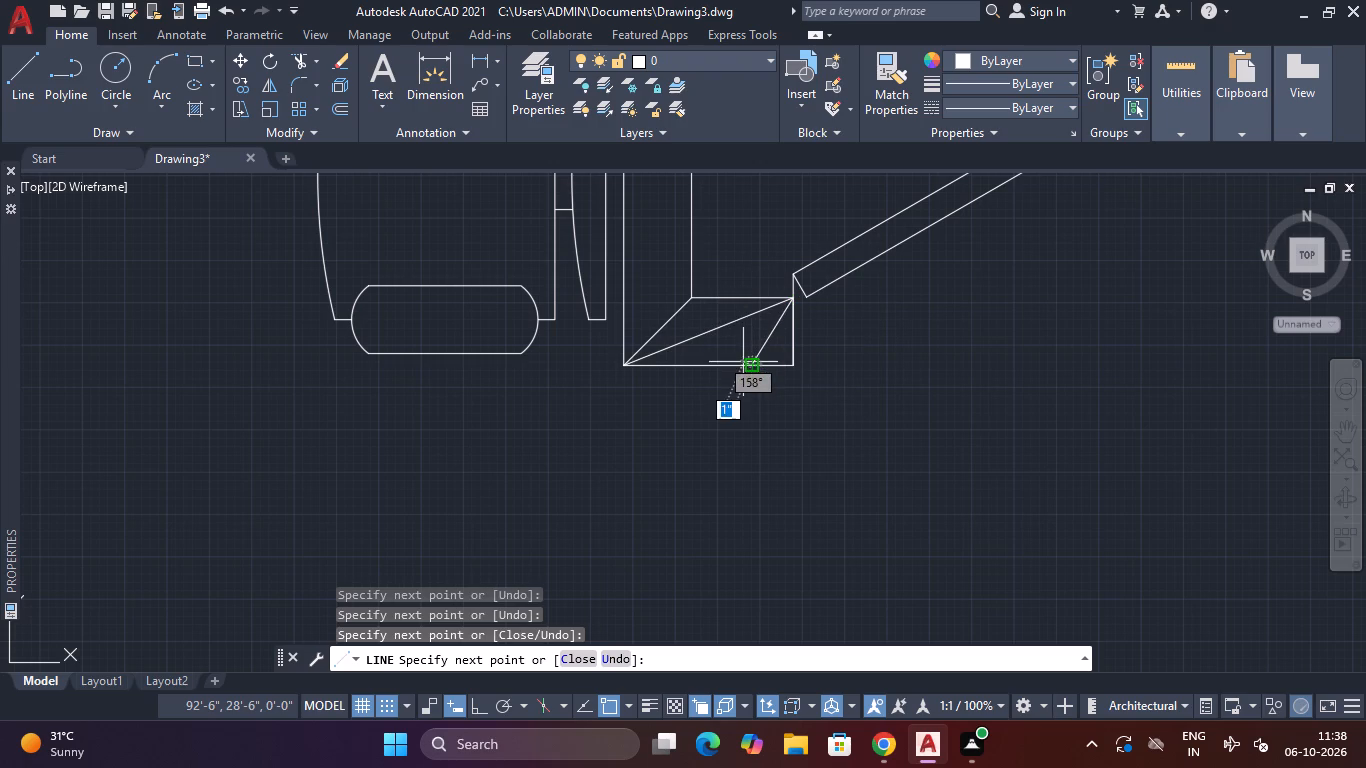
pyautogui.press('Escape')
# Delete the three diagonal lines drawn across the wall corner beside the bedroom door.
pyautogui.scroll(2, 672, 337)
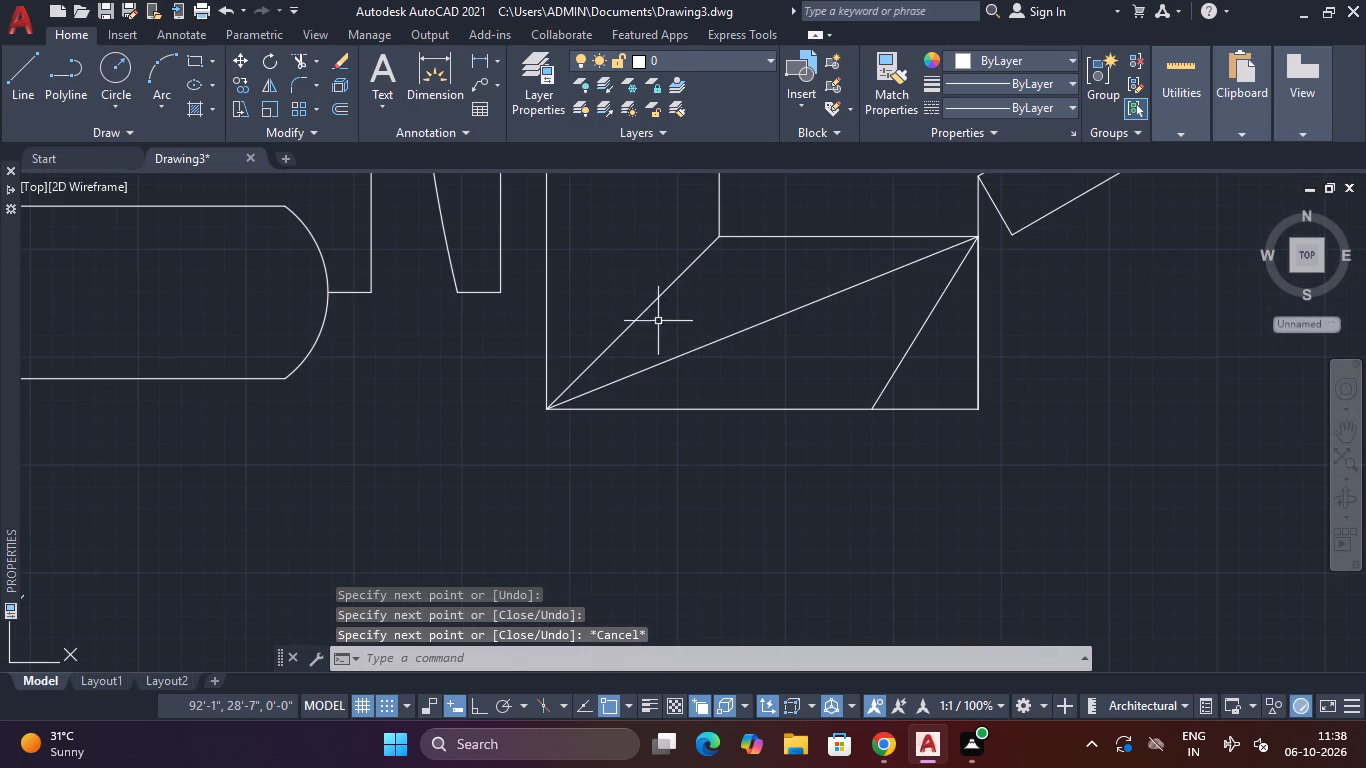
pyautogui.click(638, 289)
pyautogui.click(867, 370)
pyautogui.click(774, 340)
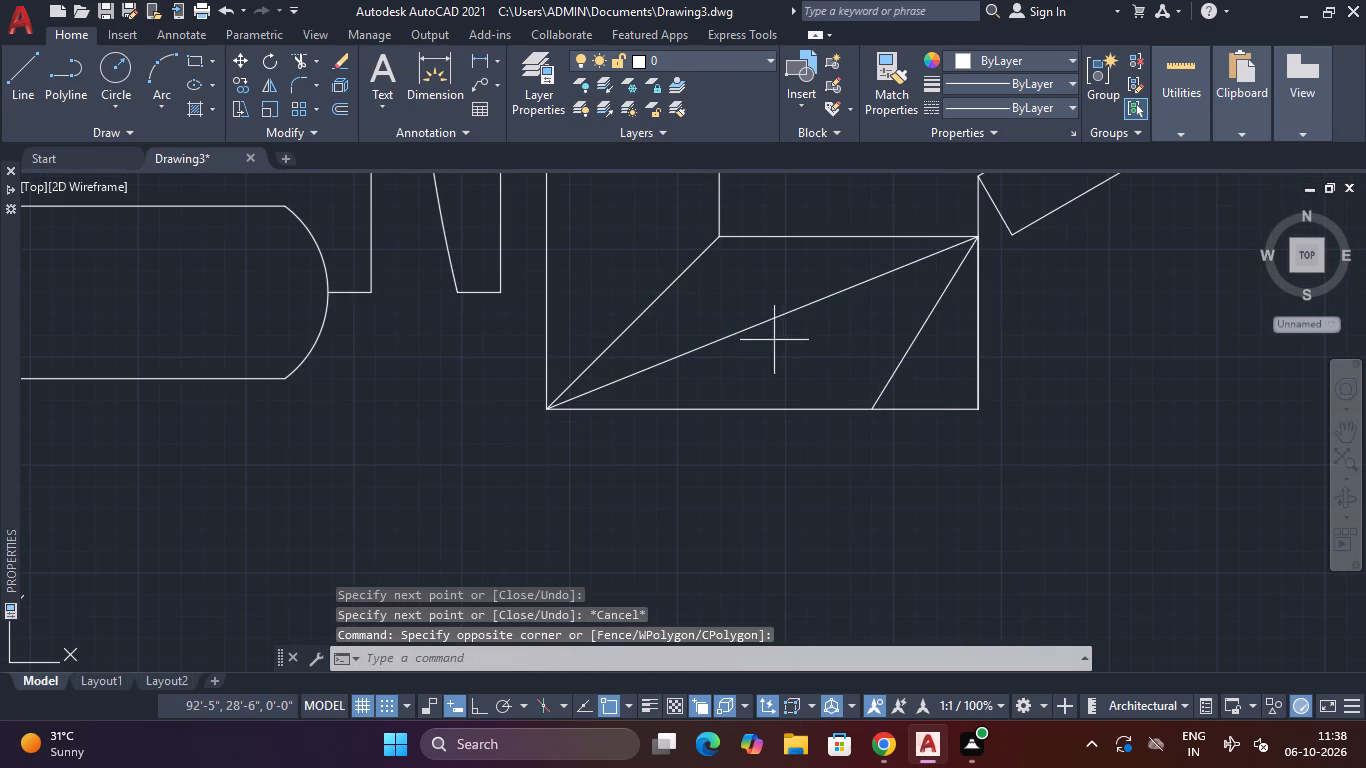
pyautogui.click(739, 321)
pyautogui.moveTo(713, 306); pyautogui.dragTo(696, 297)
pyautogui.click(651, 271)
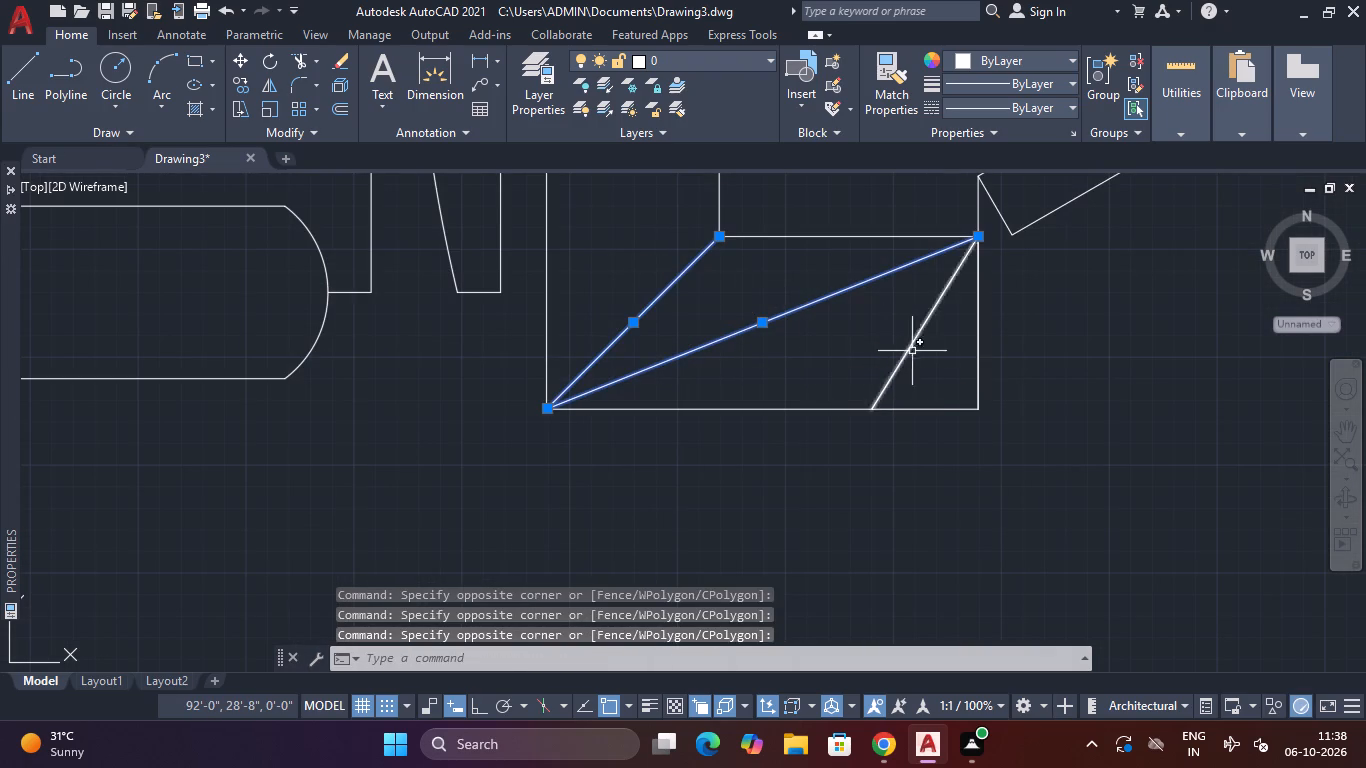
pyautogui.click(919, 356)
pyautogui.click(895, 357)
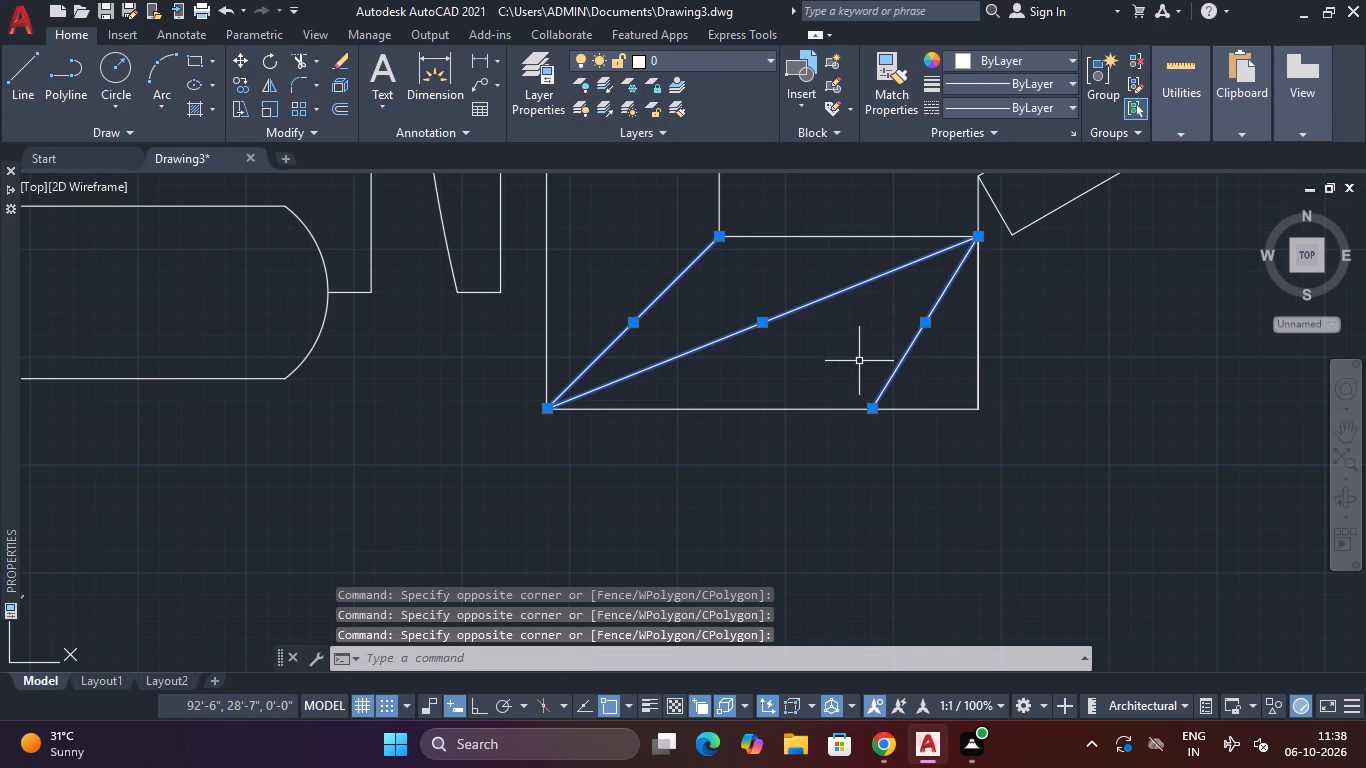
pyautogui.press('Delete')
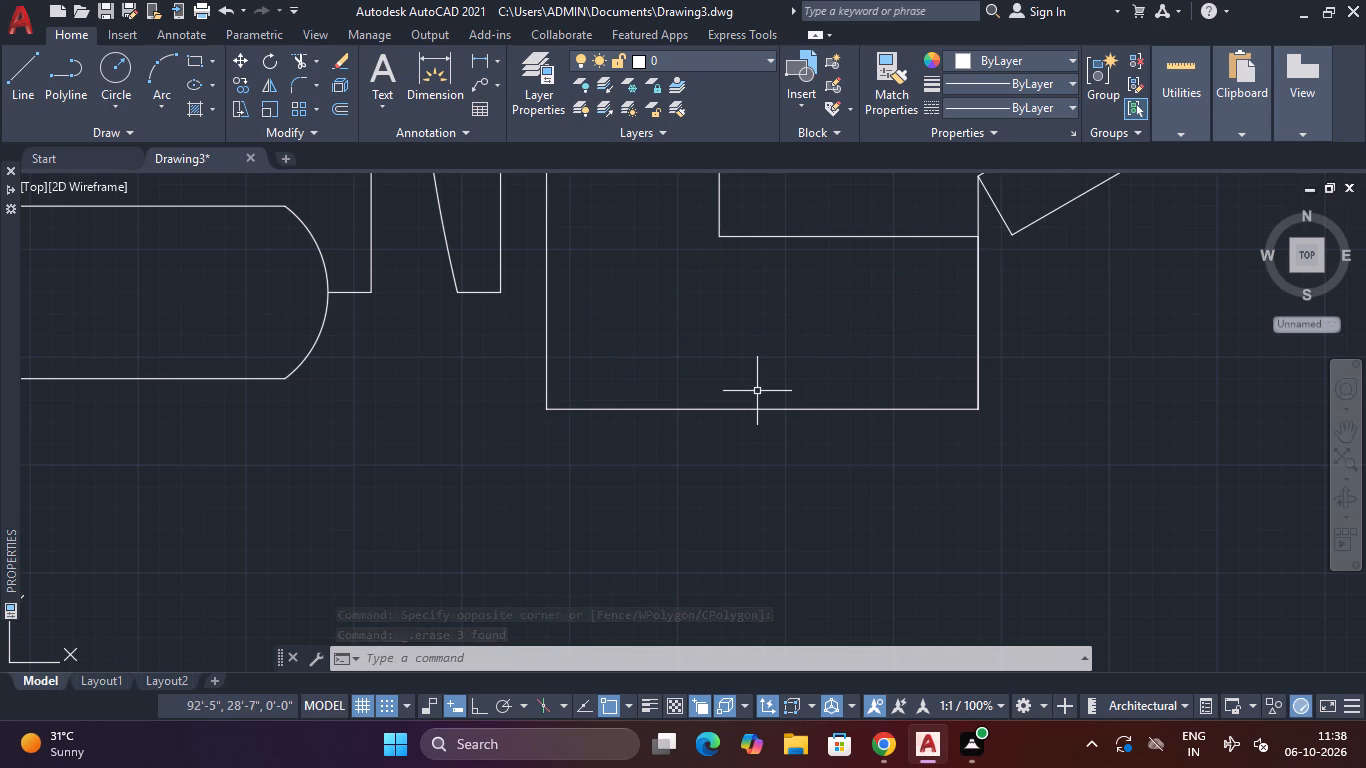
# Examine the label placement in the upper toilet, drawing area and bedrooms, and review the overall floor plan.
pyautogui.scroll(-5, 719, 399)
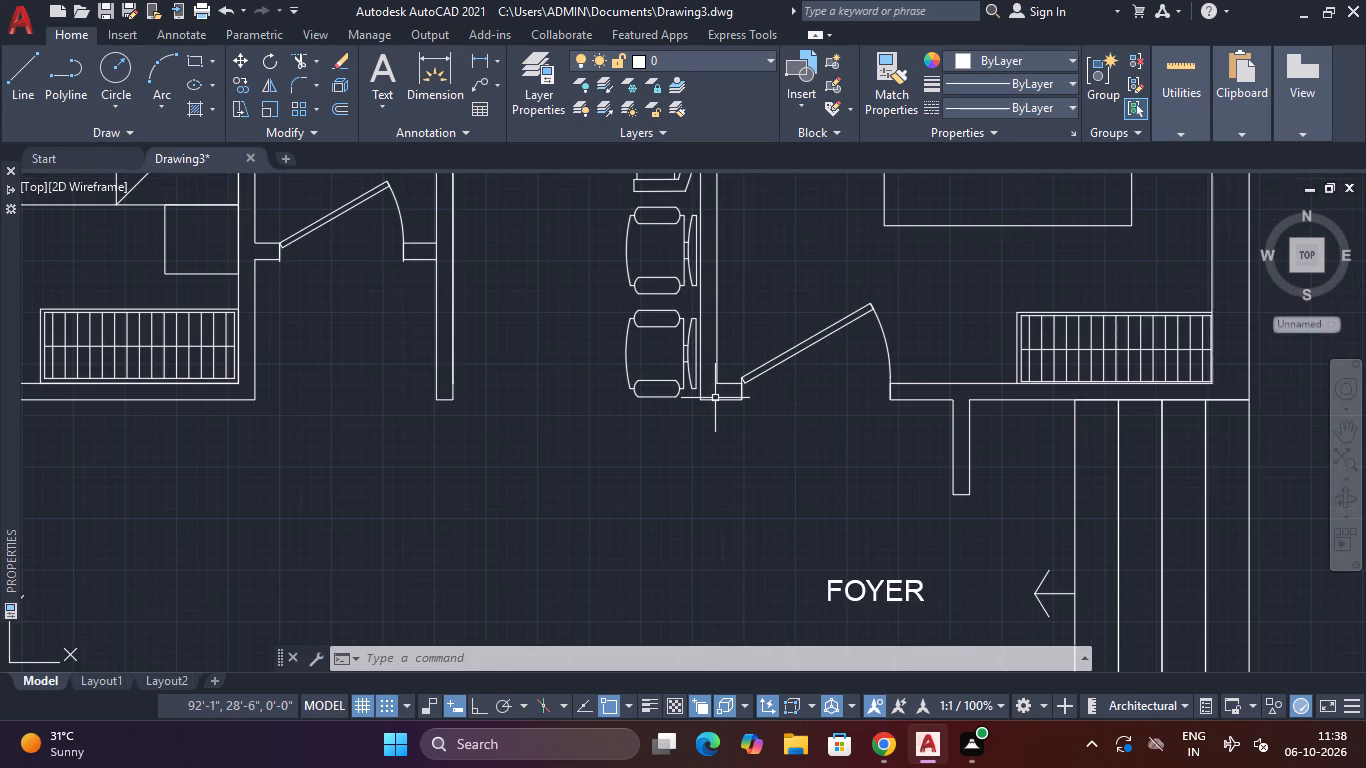
pyautogui.moveTo(776, 488); pyautogui.dragTo(686, 767, button='middle')
pyautogui.scroll(1, 497, 337)
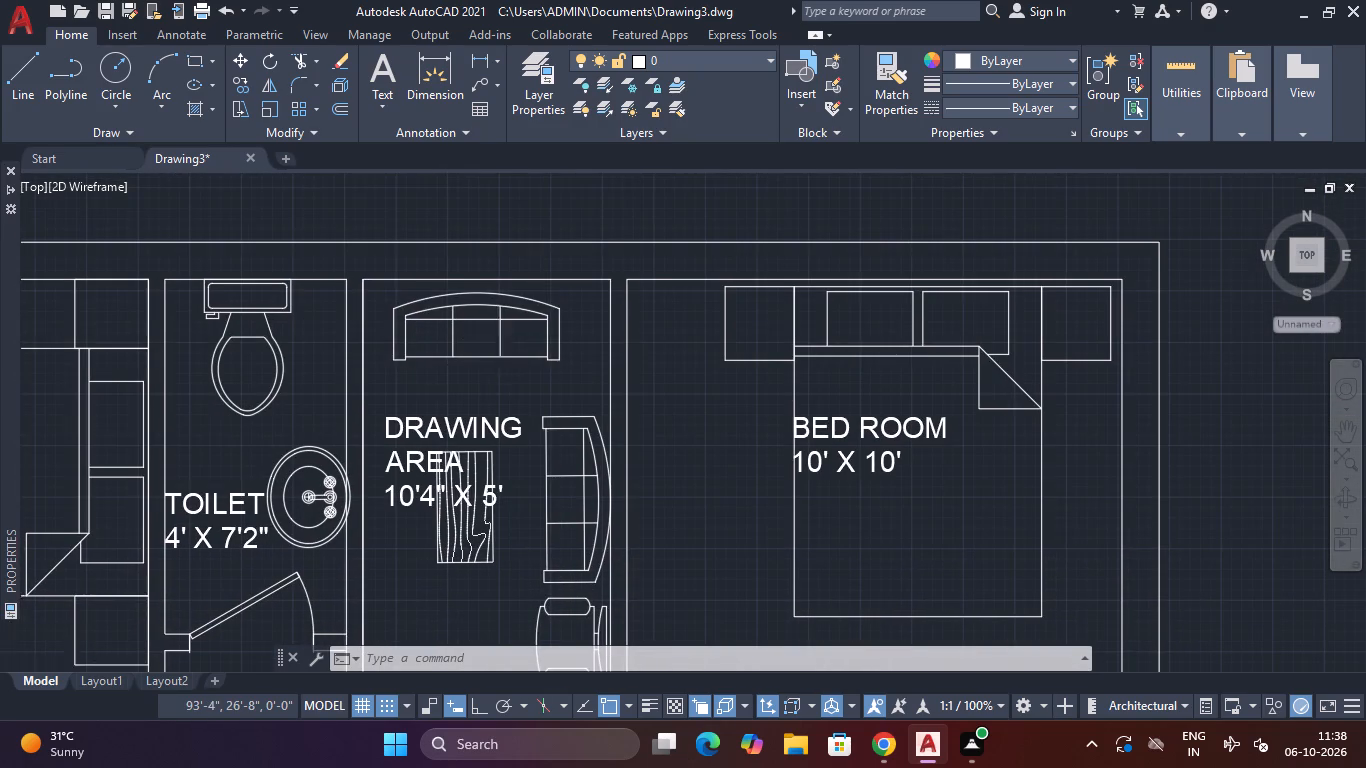
pyautogui.scroll(2, 497, 337)
pyautogui.scroll(2, 525, 236)
pyautogui.scroll(-7, 514, 238)
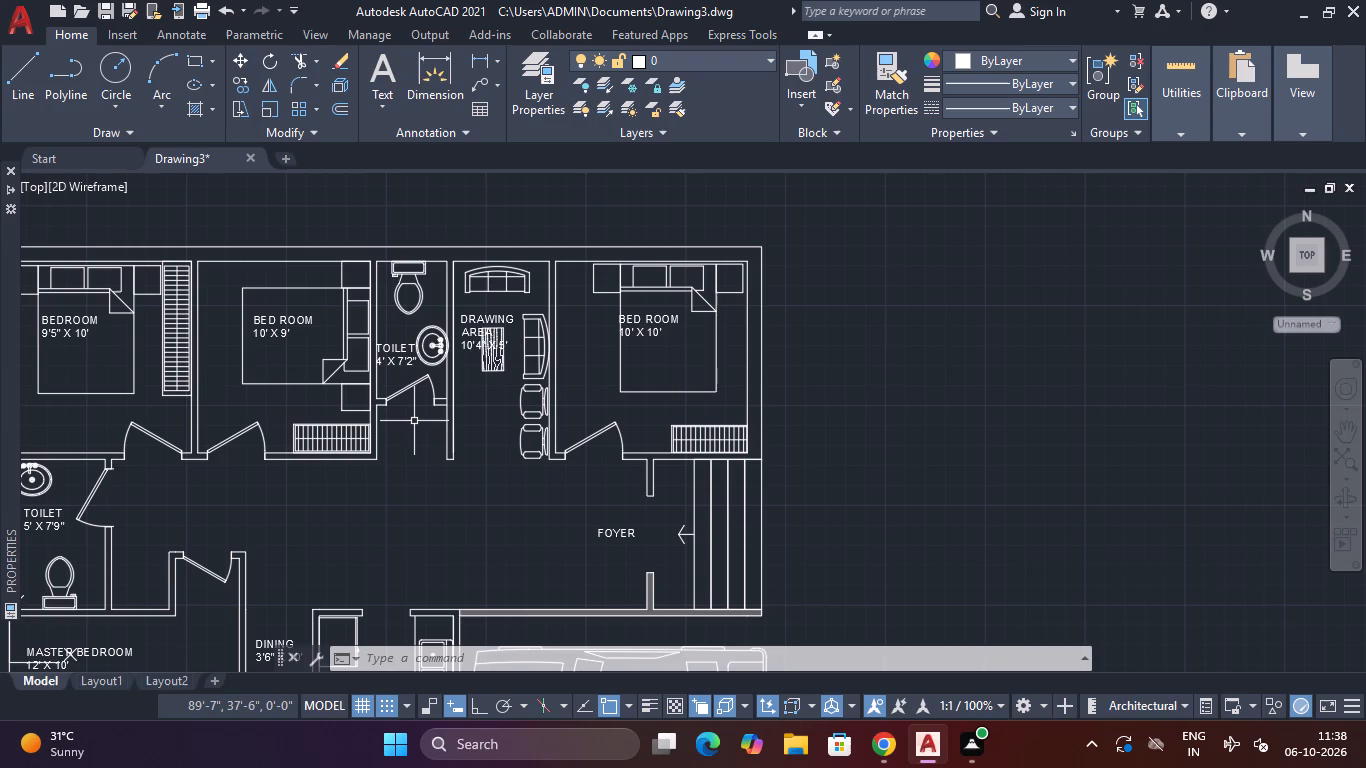
pyautogui.scroll(-2, 414, 421)
pyautogui.scroll(1, 414, 421)
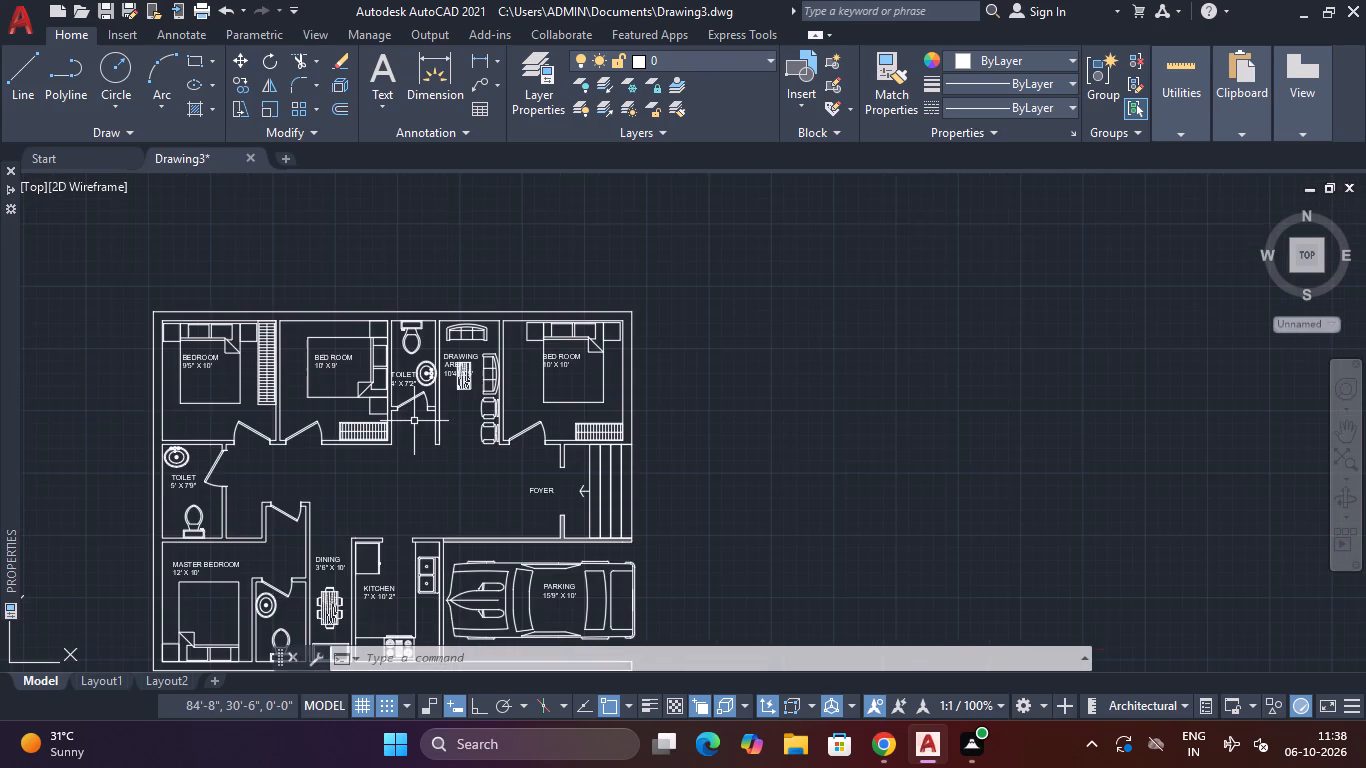
pyautogui.moveTo(414, 421); pyautogui.dragTo(565, 399, button='middle')
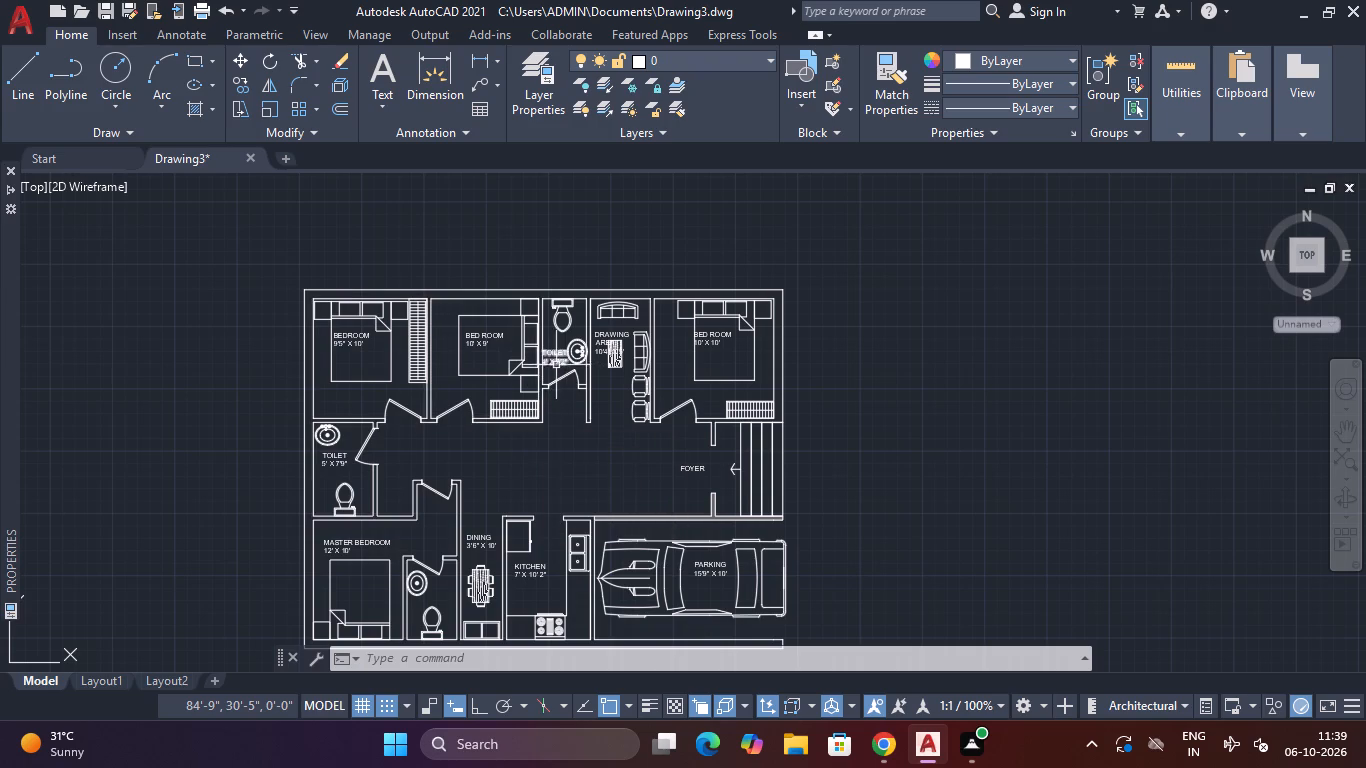
# Move the TOILET 4' X 7'2" label slightly away from the wall line, towards the washbasin.
pyautogui.scroll(5, 556, 365)
pyautogui.click(559, 307)
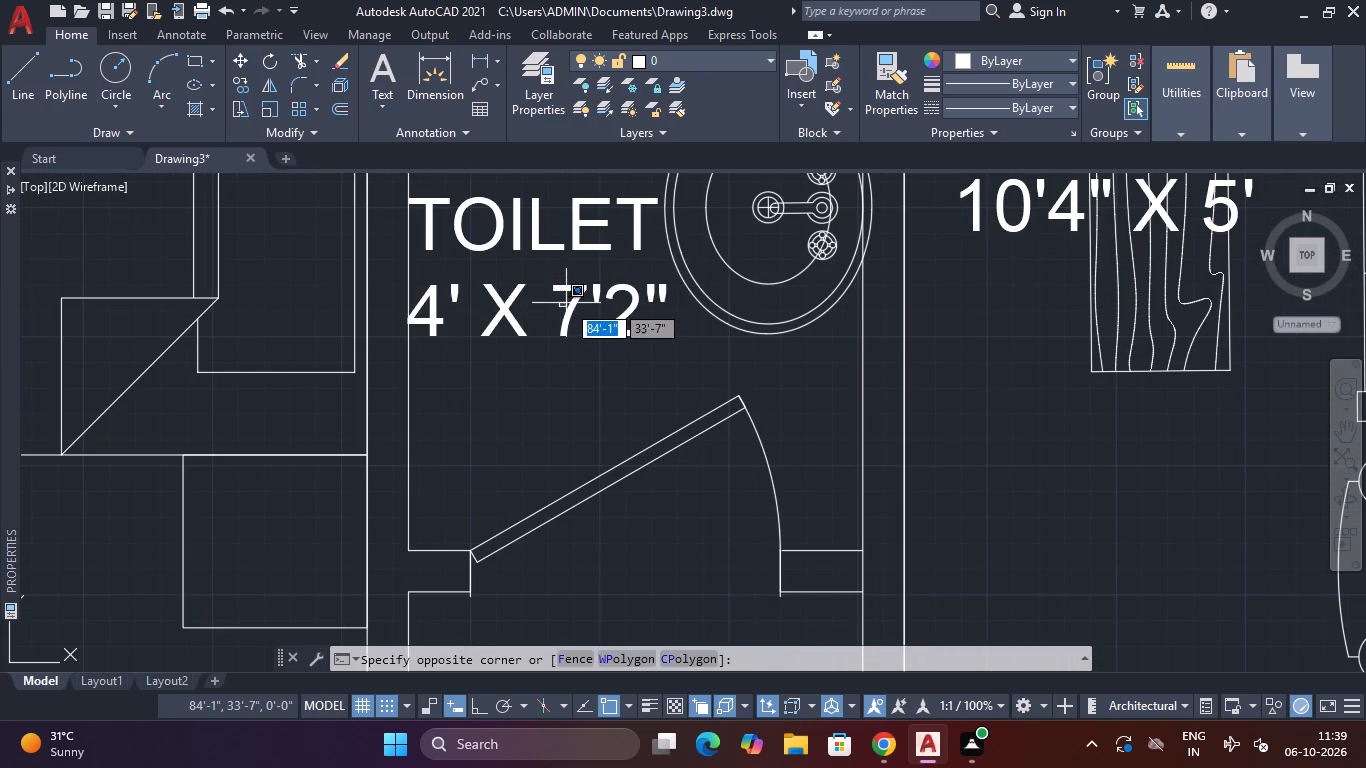
pyautogui.click(575, 303)
pyautogui.click(576, 321)
pyautogui.click(563, 327)
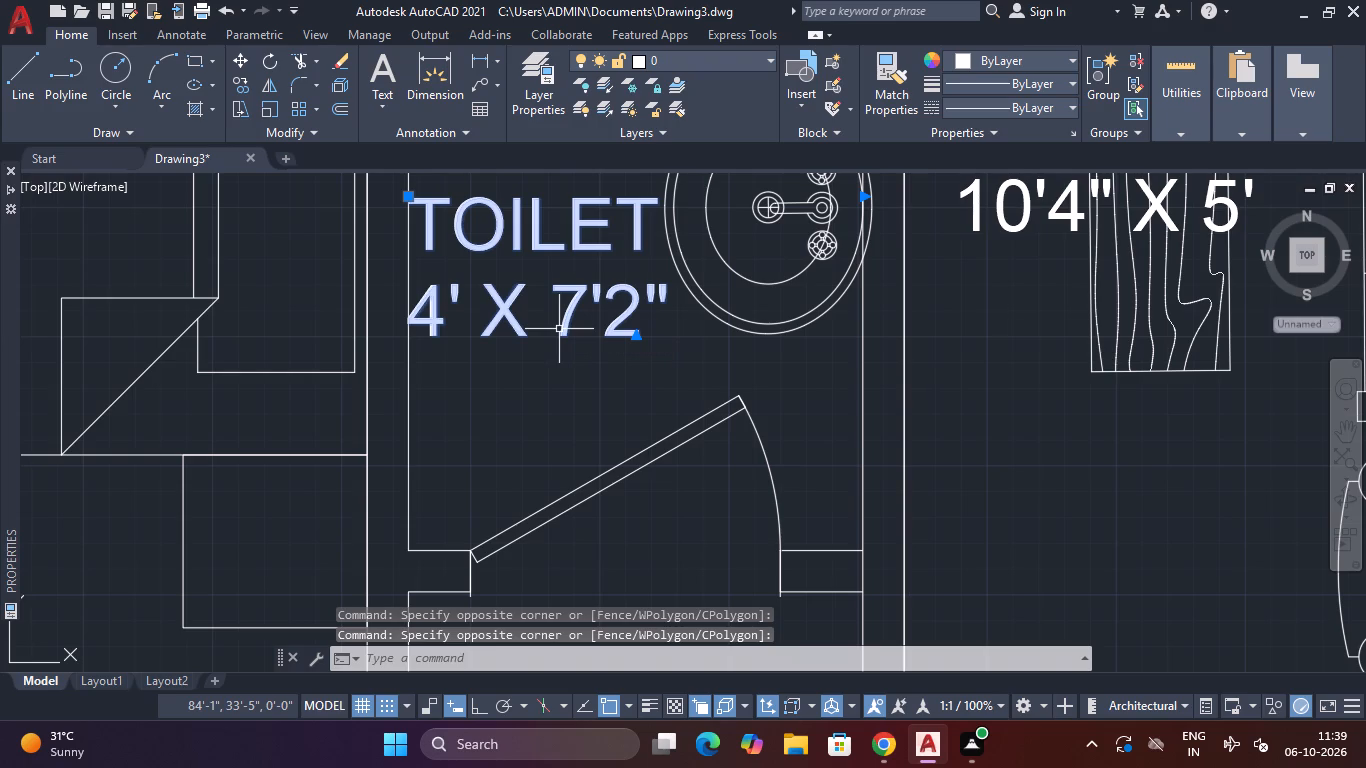
pyautogui.write('M')
pyautogui.press('space')
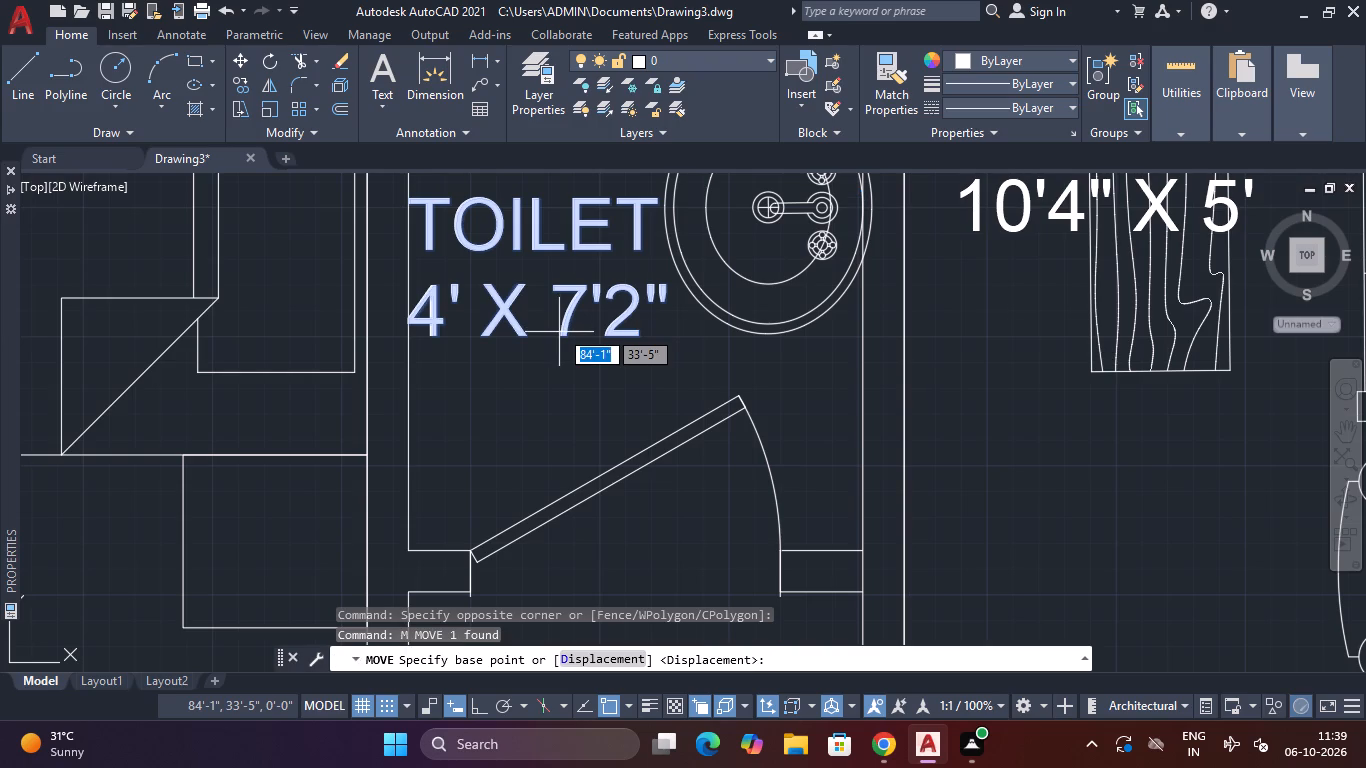
pyautogui.click(559, 329)
pyautogui.click(559, 313)
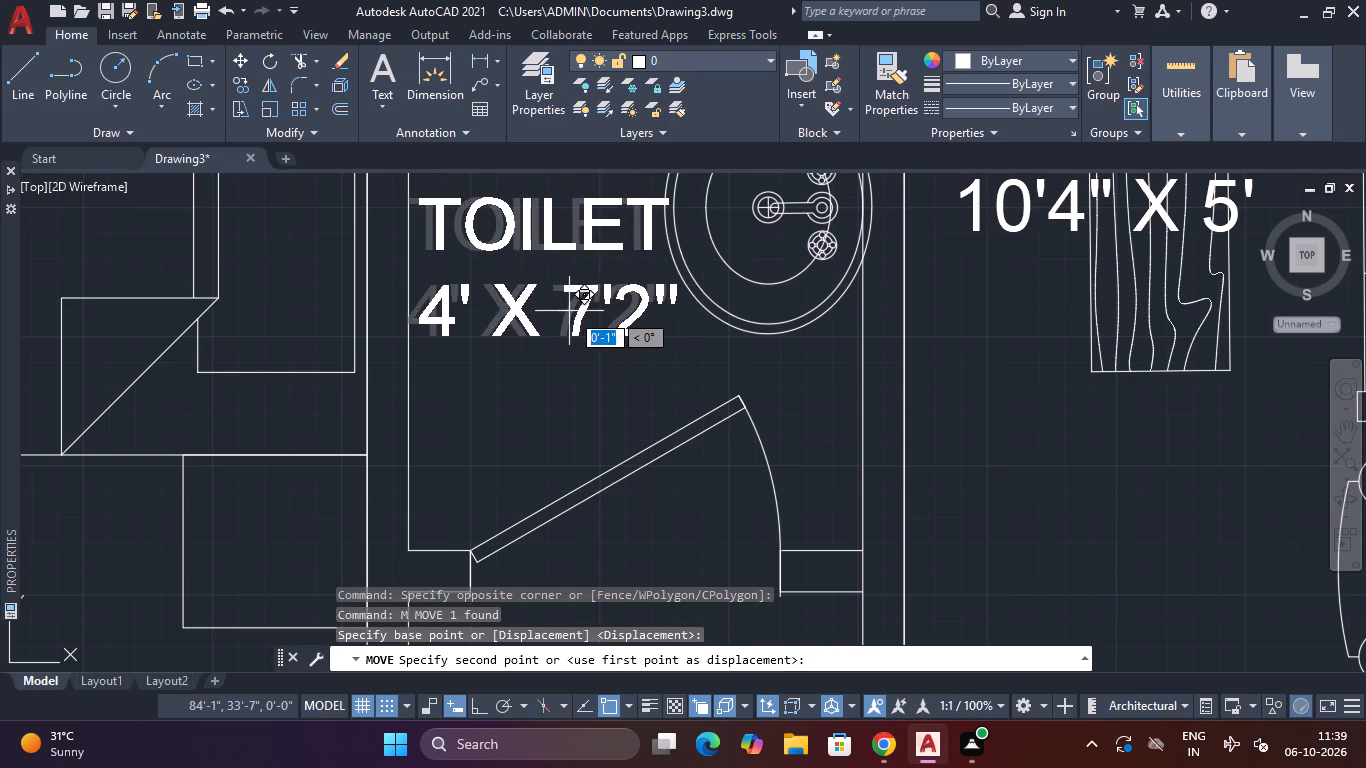
pyautogui.click(571, 312)
# Move the DRAWING AREA label off the wooden table into the clear space below it, beside the chairs.
pyautogui.scroll(-4, 534, 409)
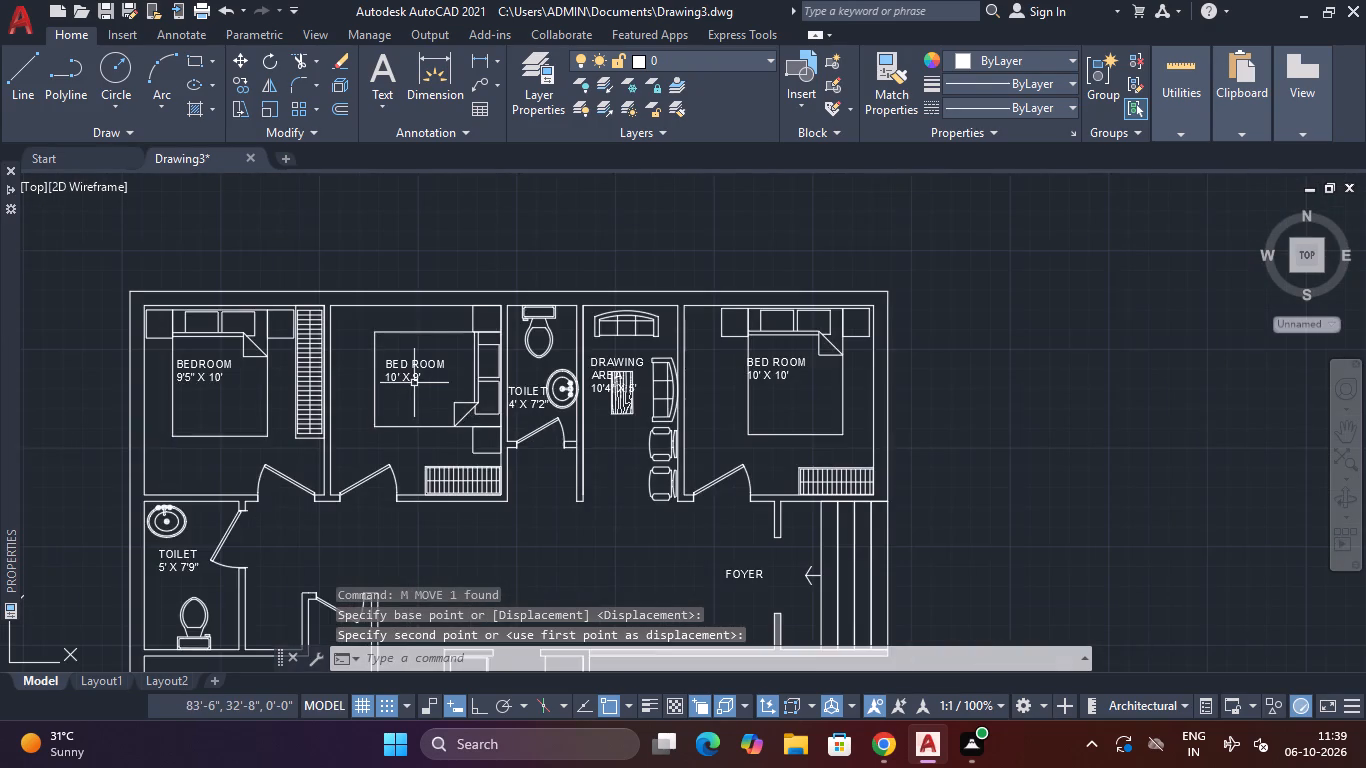
pyautogui.scroll(1, 414, 383)
pyautogui.scroll(3, 723, 381)
pyautogui.click(722, 339)
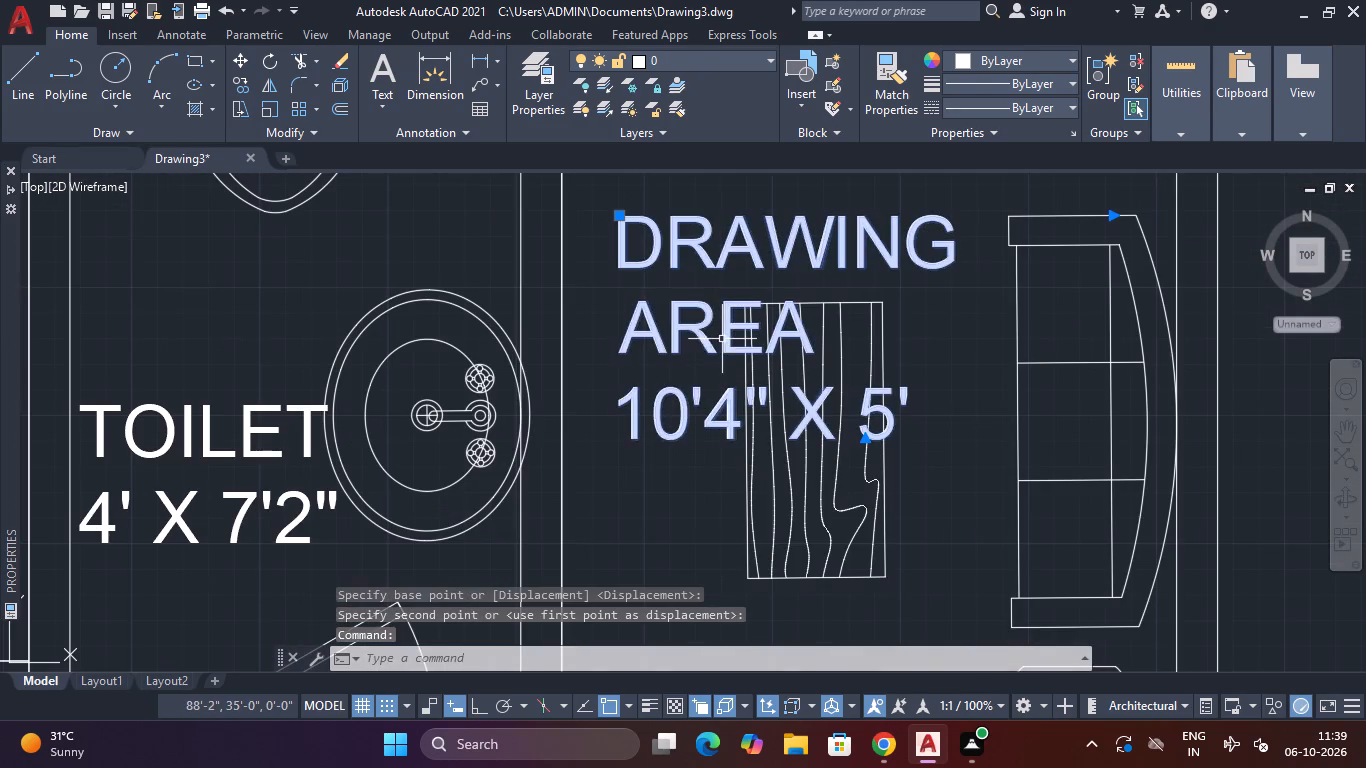
pyautogui.write('M')
pyautogui.press('space')
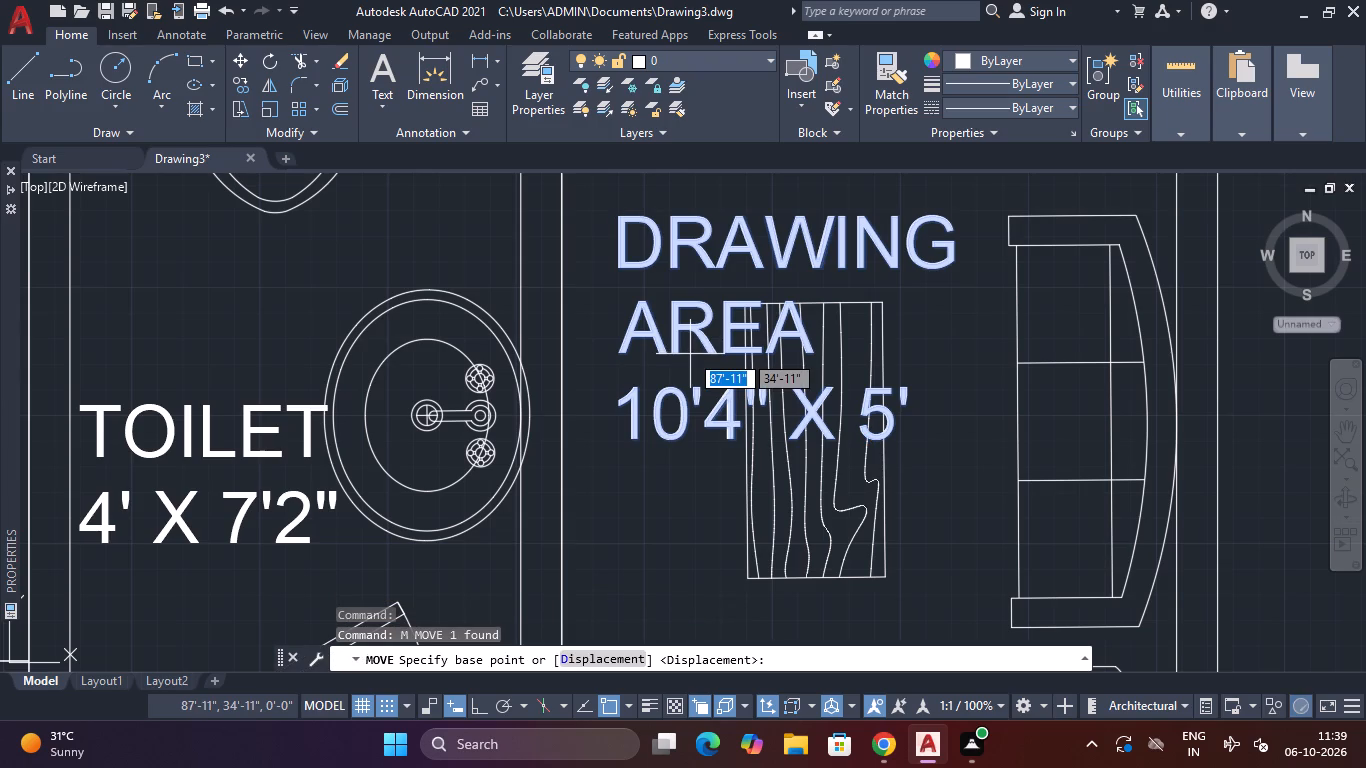
pyautogui.click(689, 353)
pyautogui.click(689, 328)
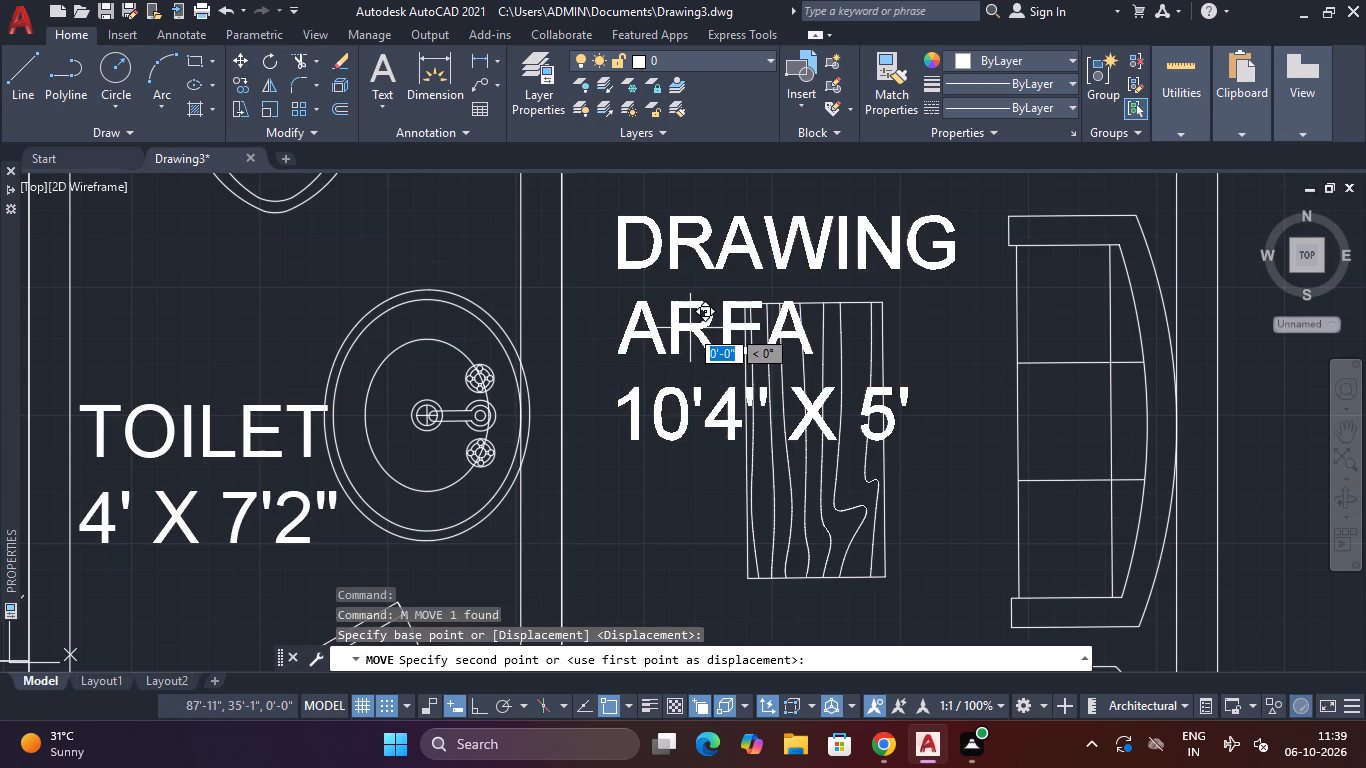
pyautogui.moveTo(689, 328); pyautogui.dragTo(663, 183, button='middle')
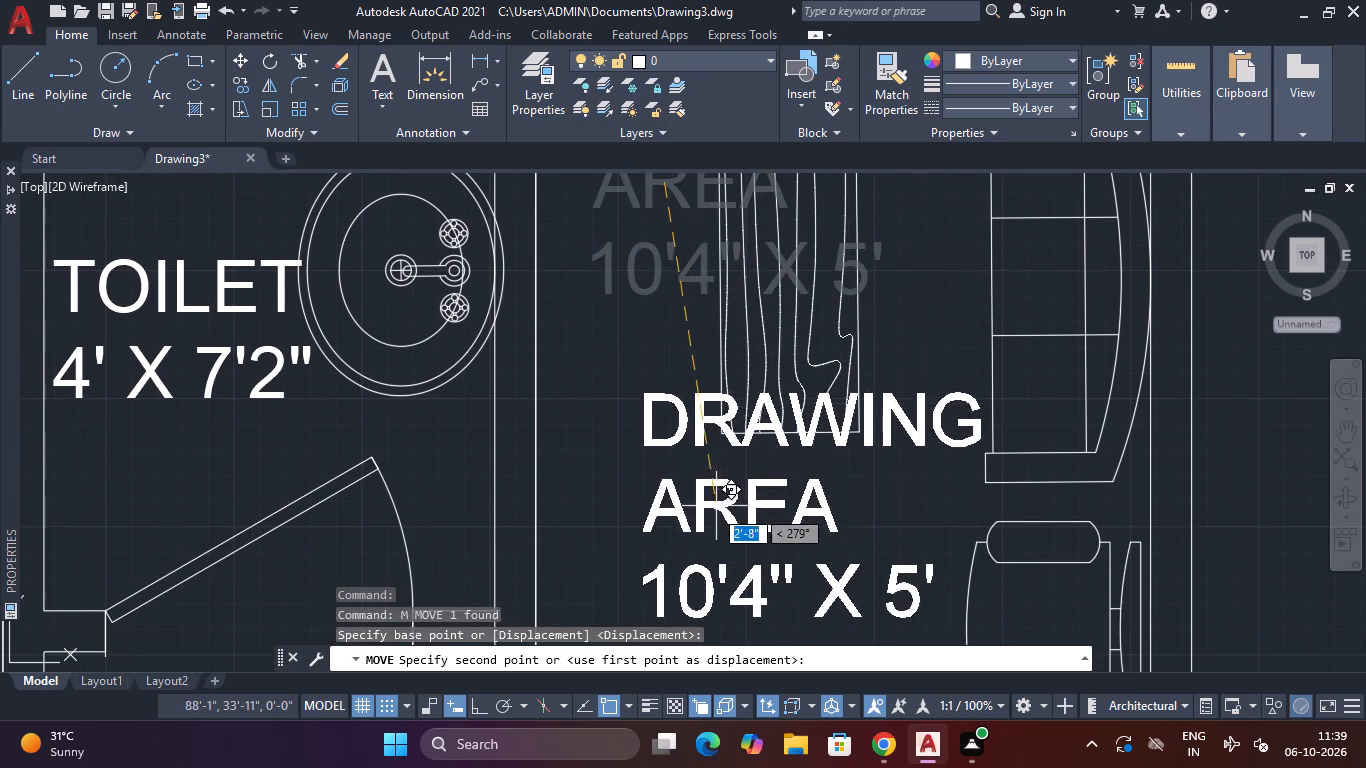
pyautogui.moveTo(707, 494); pyautogui.dragTo(656, 335, button='middle')
pyautogui.click(629, 434)
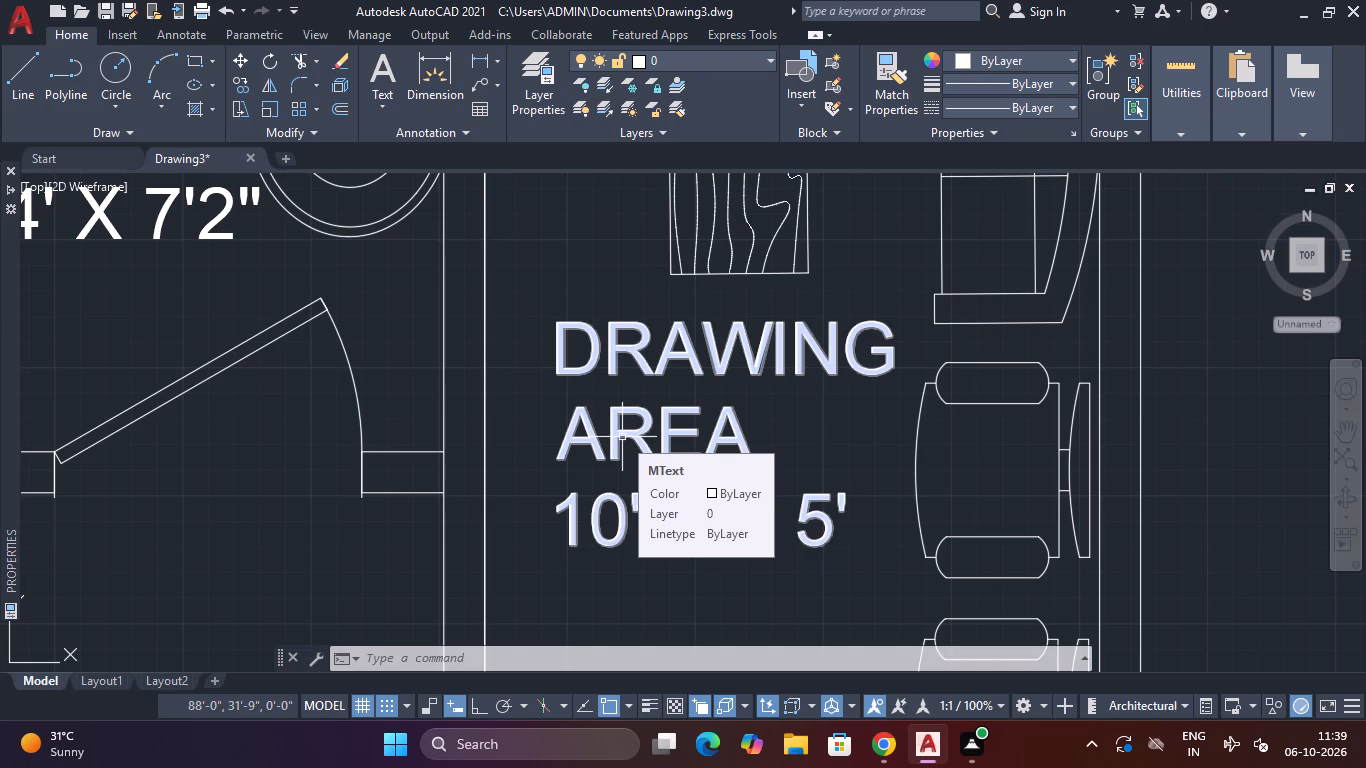
# Move the BED ROOM 10' X 10' label straight down towards the middle of the bed.
pyautogui.scroll(2, 622, 437)
pyautogui.scroll(-6, 622, 437)
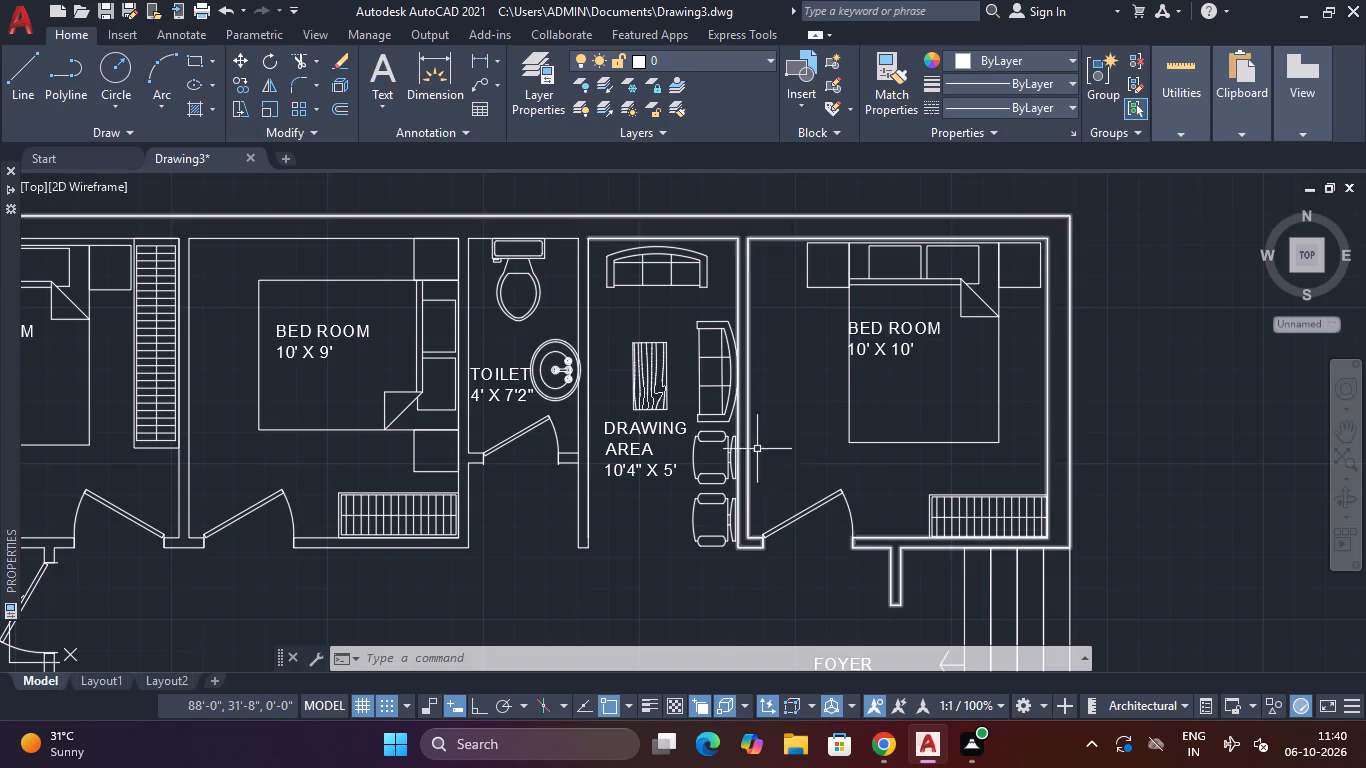
pyautogui.click(890, 335)
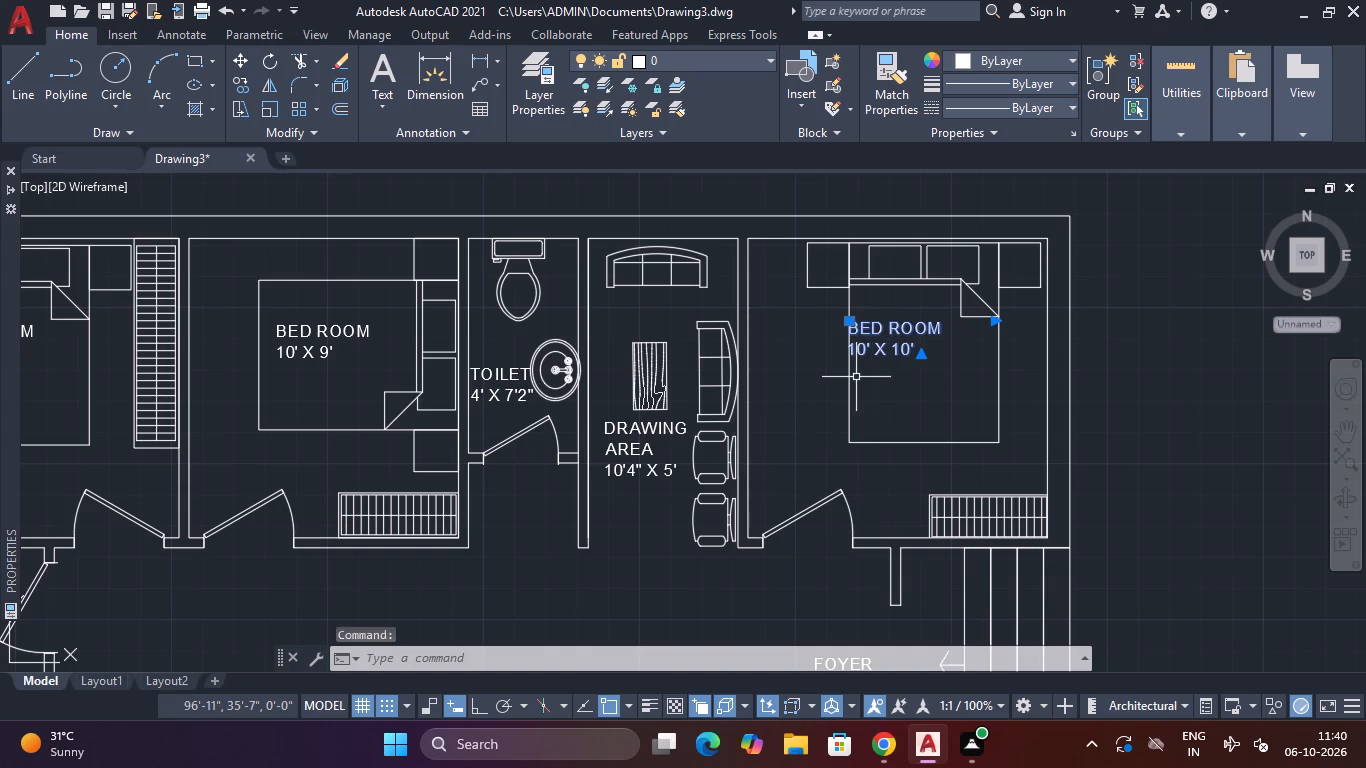
pyautogui.write('M')
pyautogui.press('space')
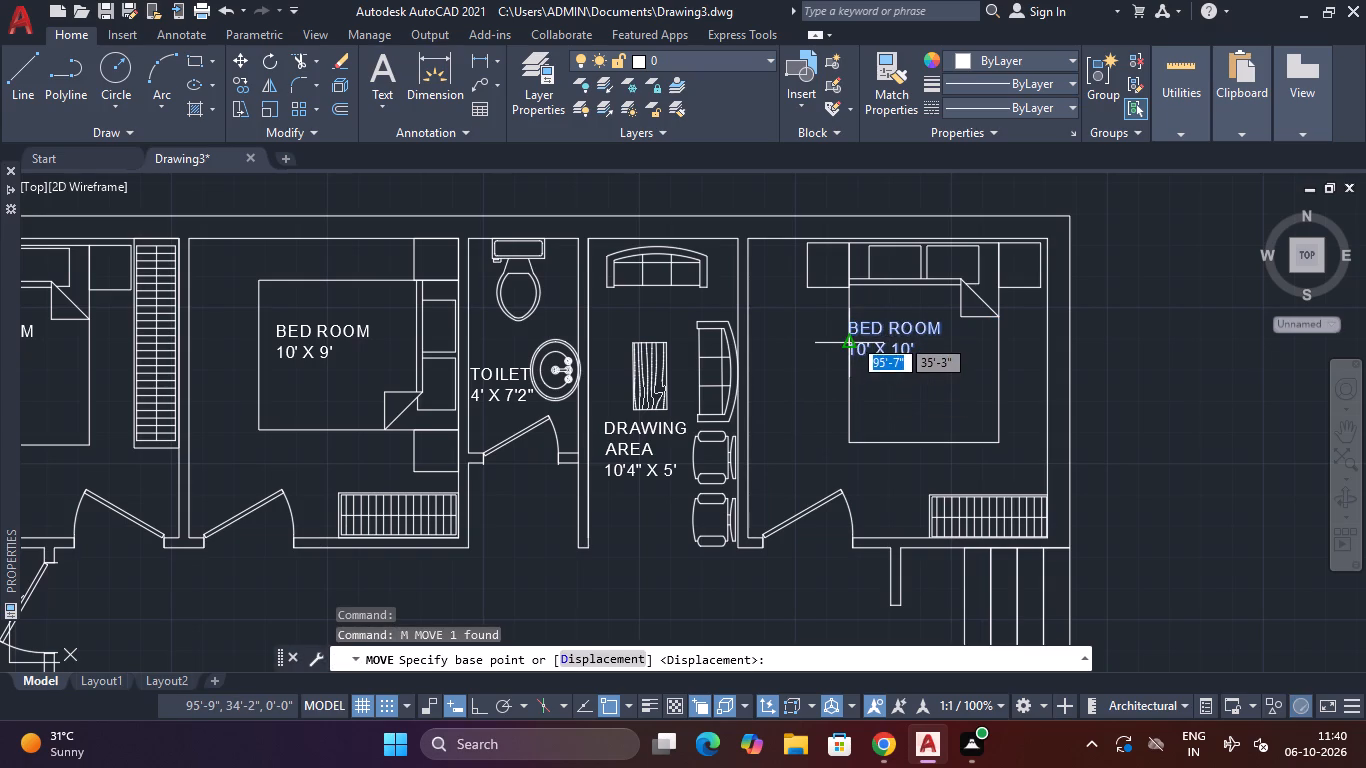
pyautogui.click(886, 326)
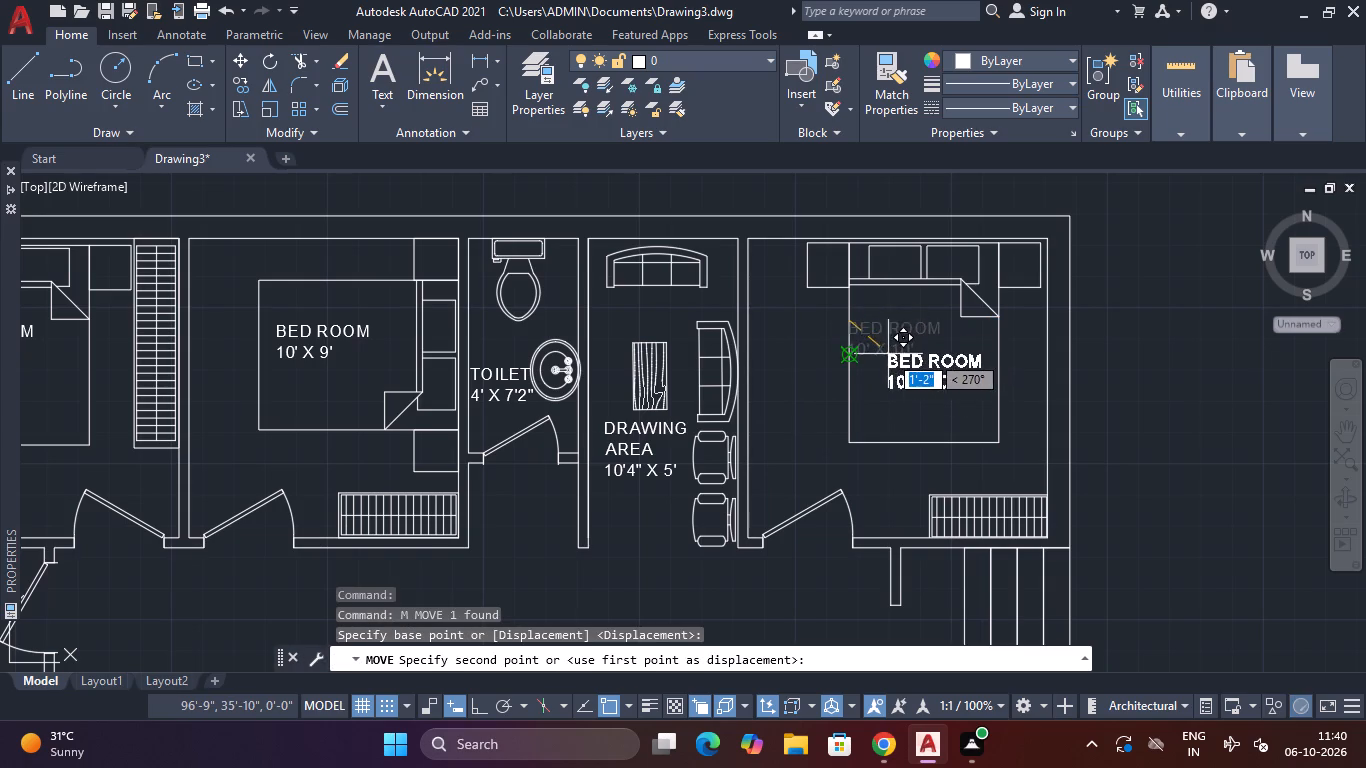
pyautogui.click(888, 354)
# Move the BED ROOM 10' X 10' label down and across into the lower right part of the bed.
pyautogui.click(876, 359)
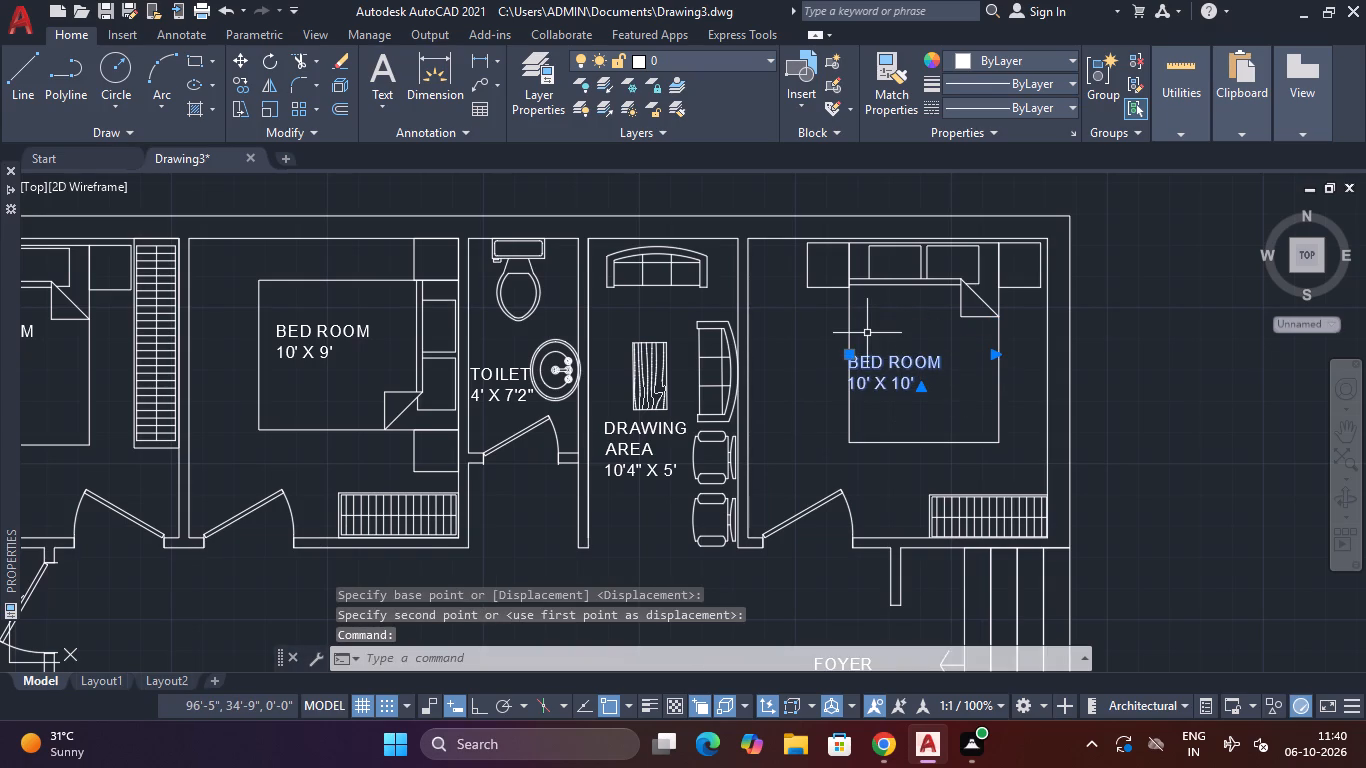
pyautogui.write('M')
pyautogui.press('space')
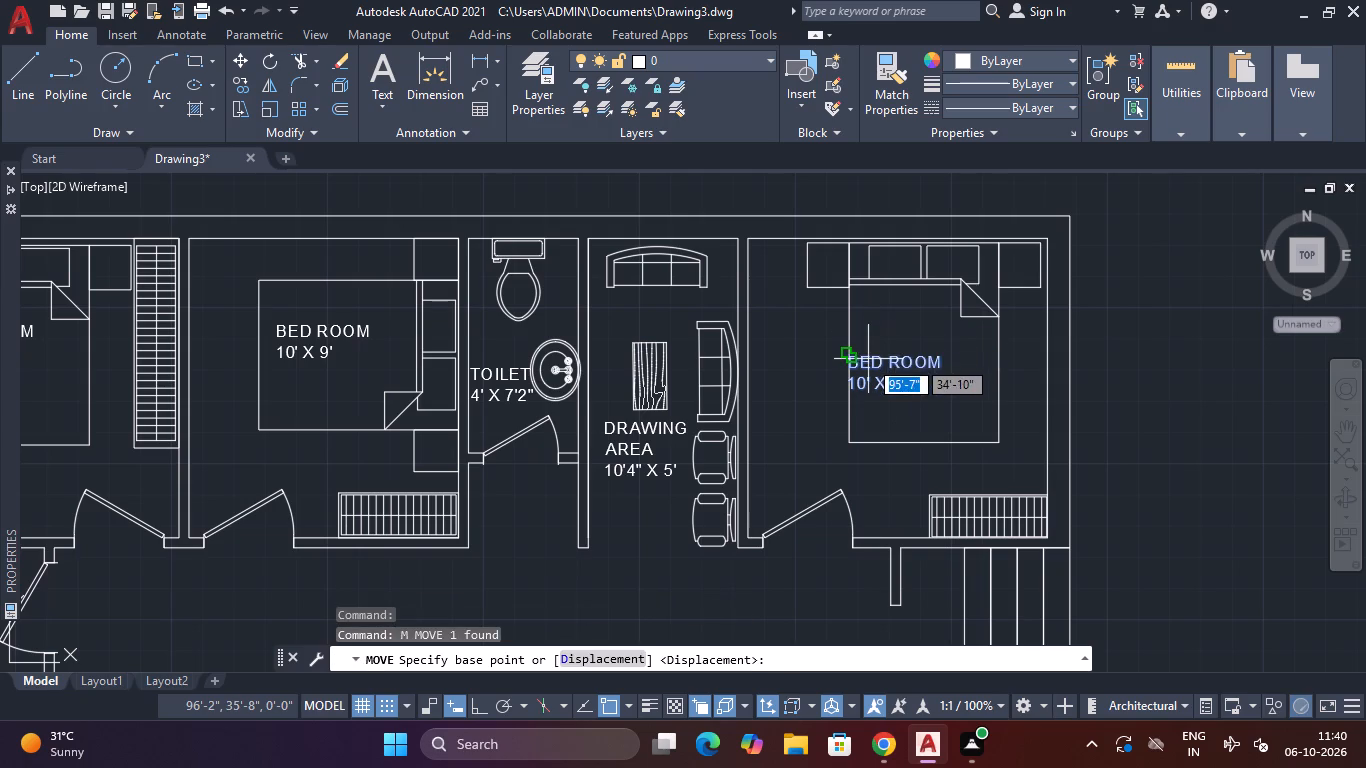
pyautogui.click(868, 359)
pyautogui.click(877, 367)
pyautogui.click(885, 359)
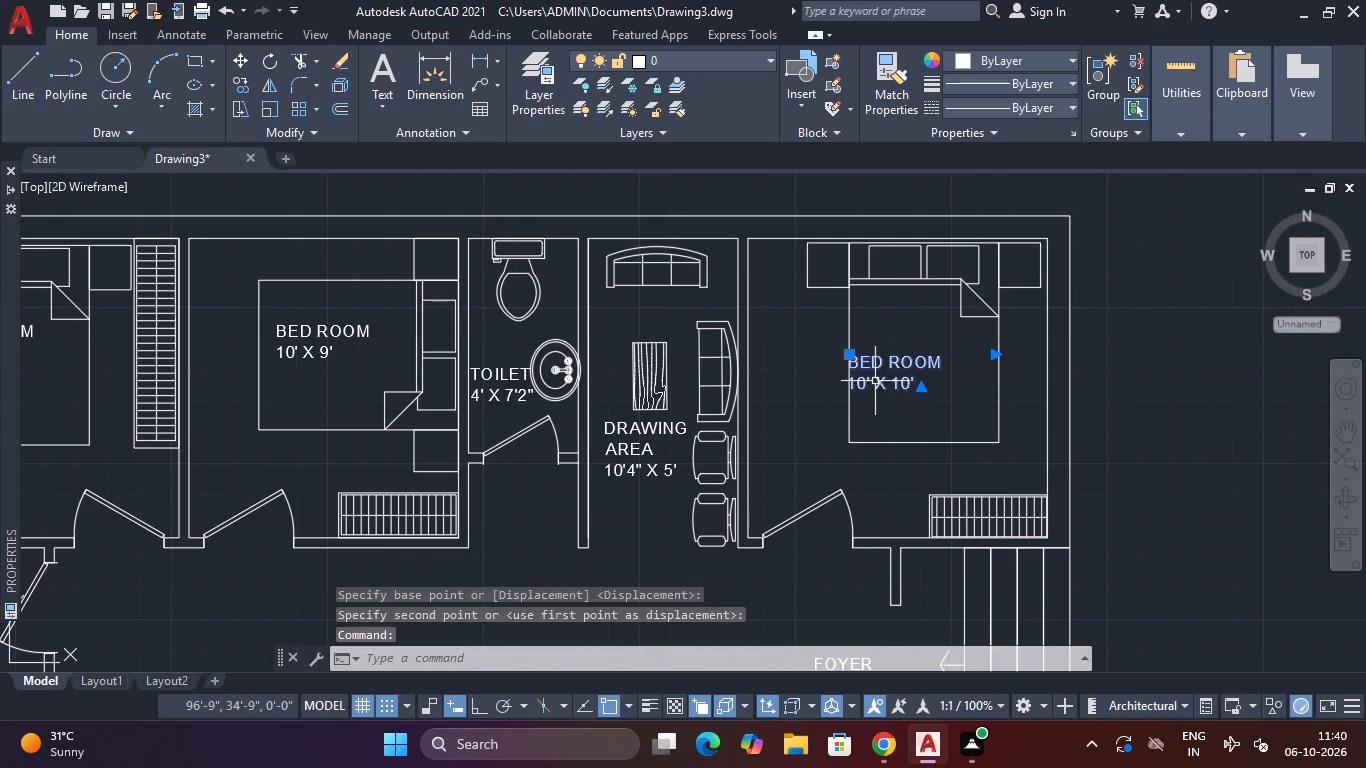
pyautogui.click(875, 383)
pyautogui.write('M')
pyautogui.press('space')
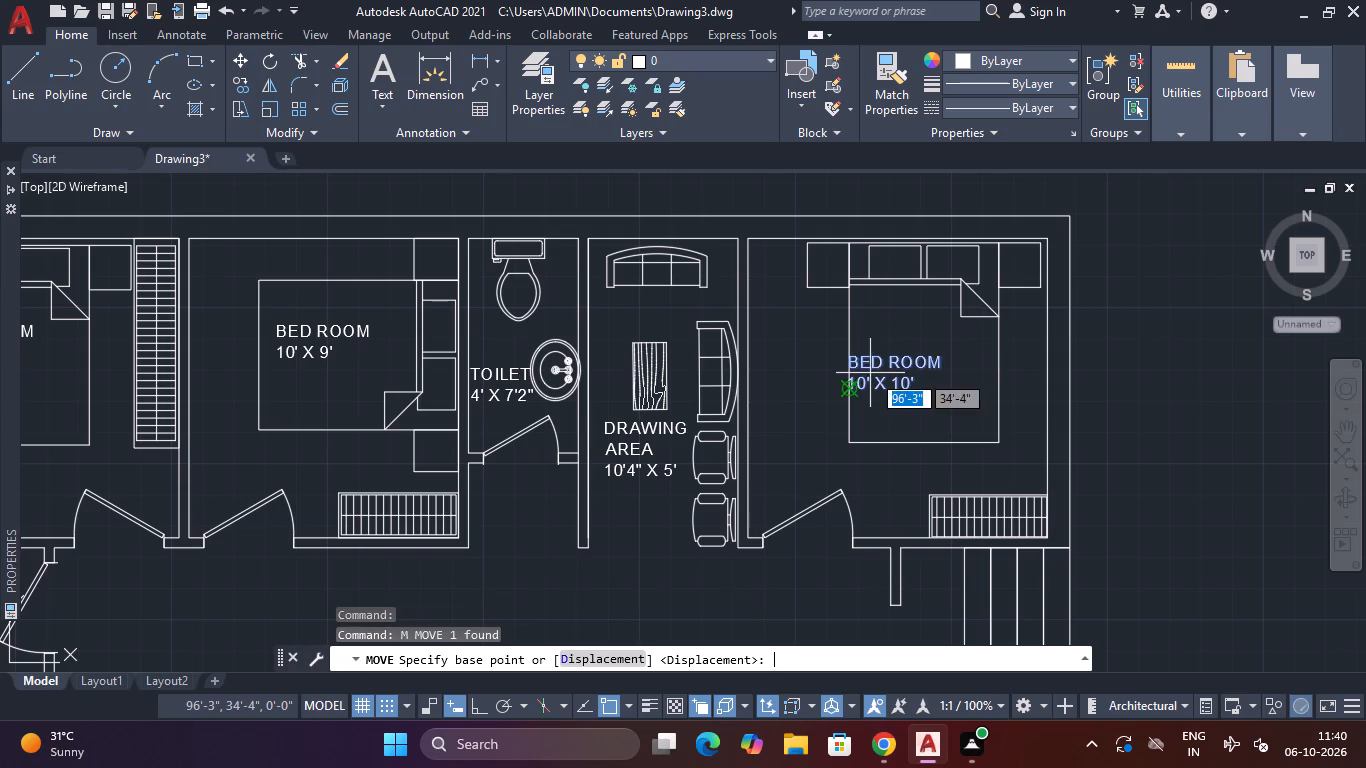
pyautogui.click(873, 372)
pyautogui.click(903, 412)
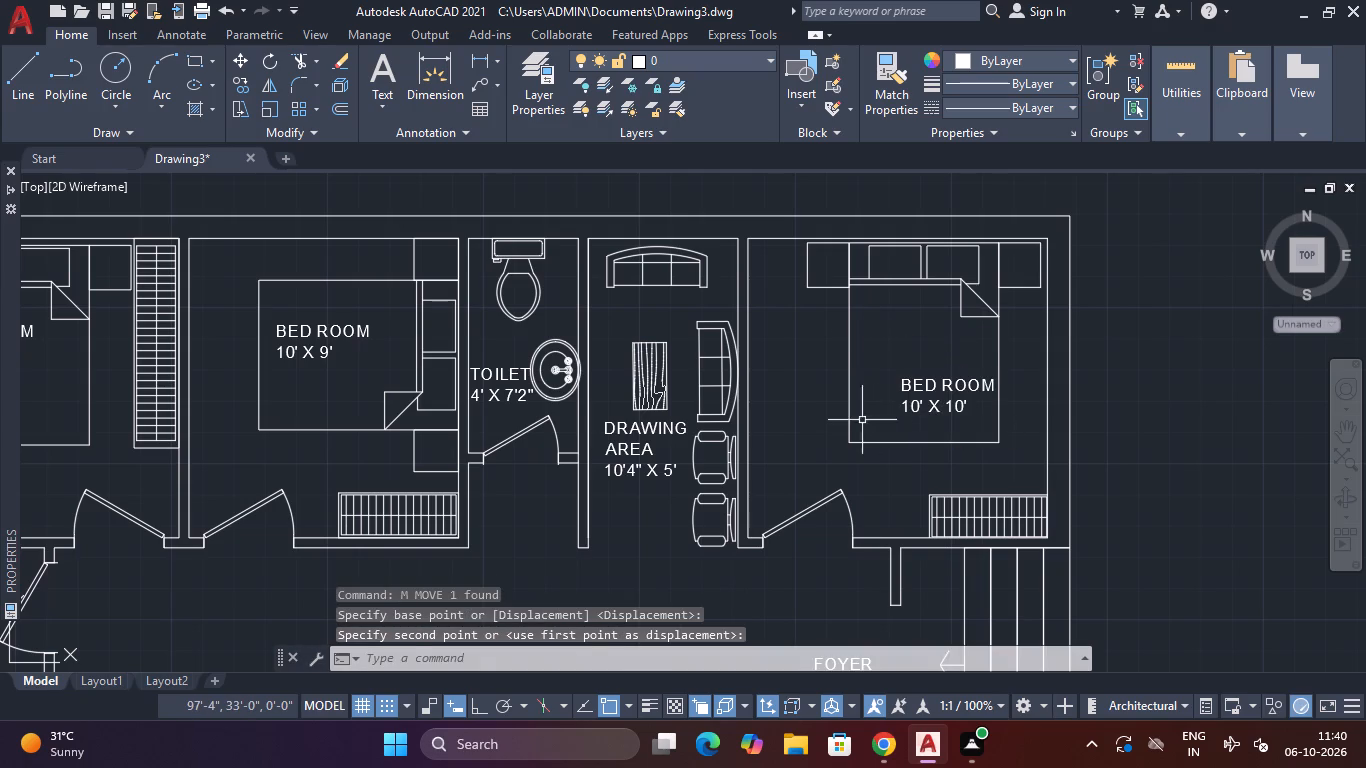
# Move the master bedroom's bed and bedside table together slightly up and right, away from the corner walls.
pyautogui.scroll(-3, 849, 404)
pyautogui.scroll(2, 721, 506)
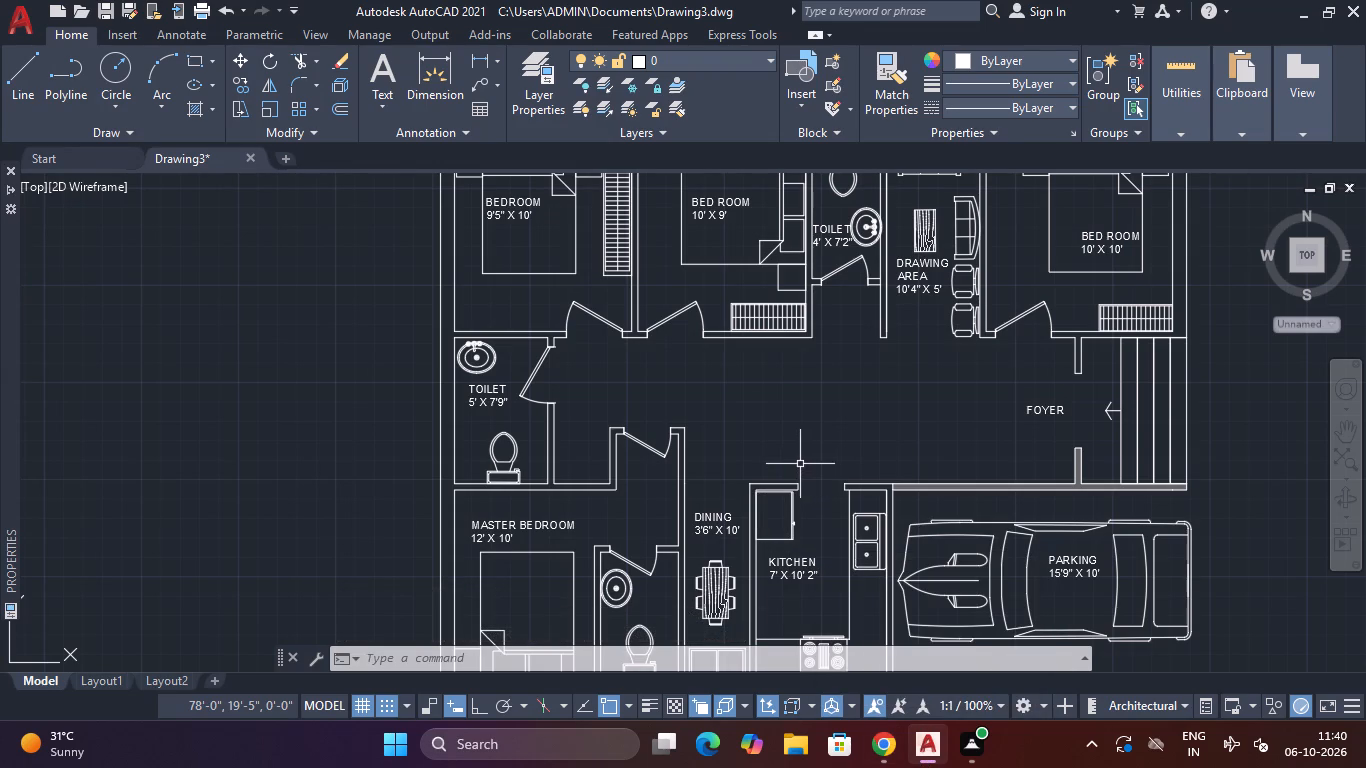
pyautogui.scroll(1, 844, 359)
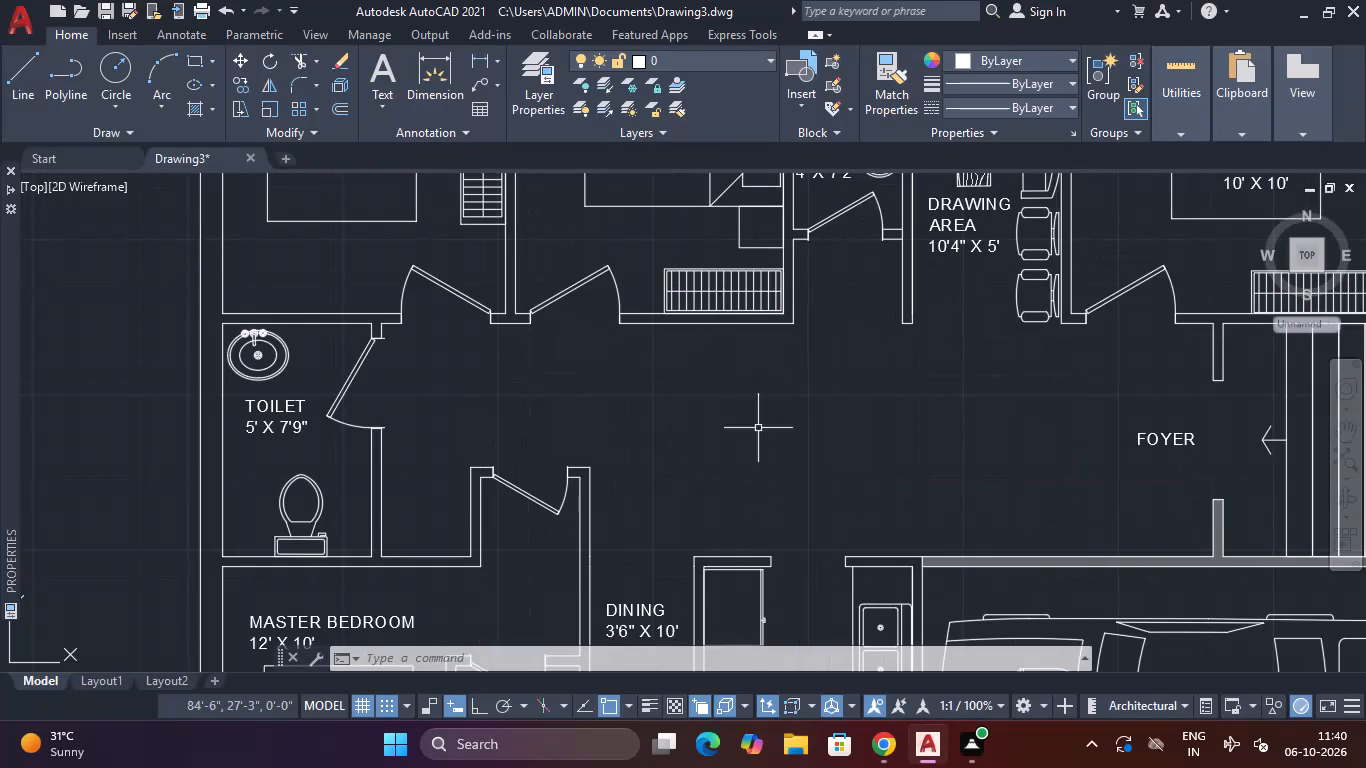
pyautogui.scroll(-3, 662, 532)
pyautogui.scroll(1, 699, 516)
pyautogui.moveTo(699, 515); pyautogui.dragTo(793, 389, button='middle')
pyautogui.scroll(3, 597, 544)
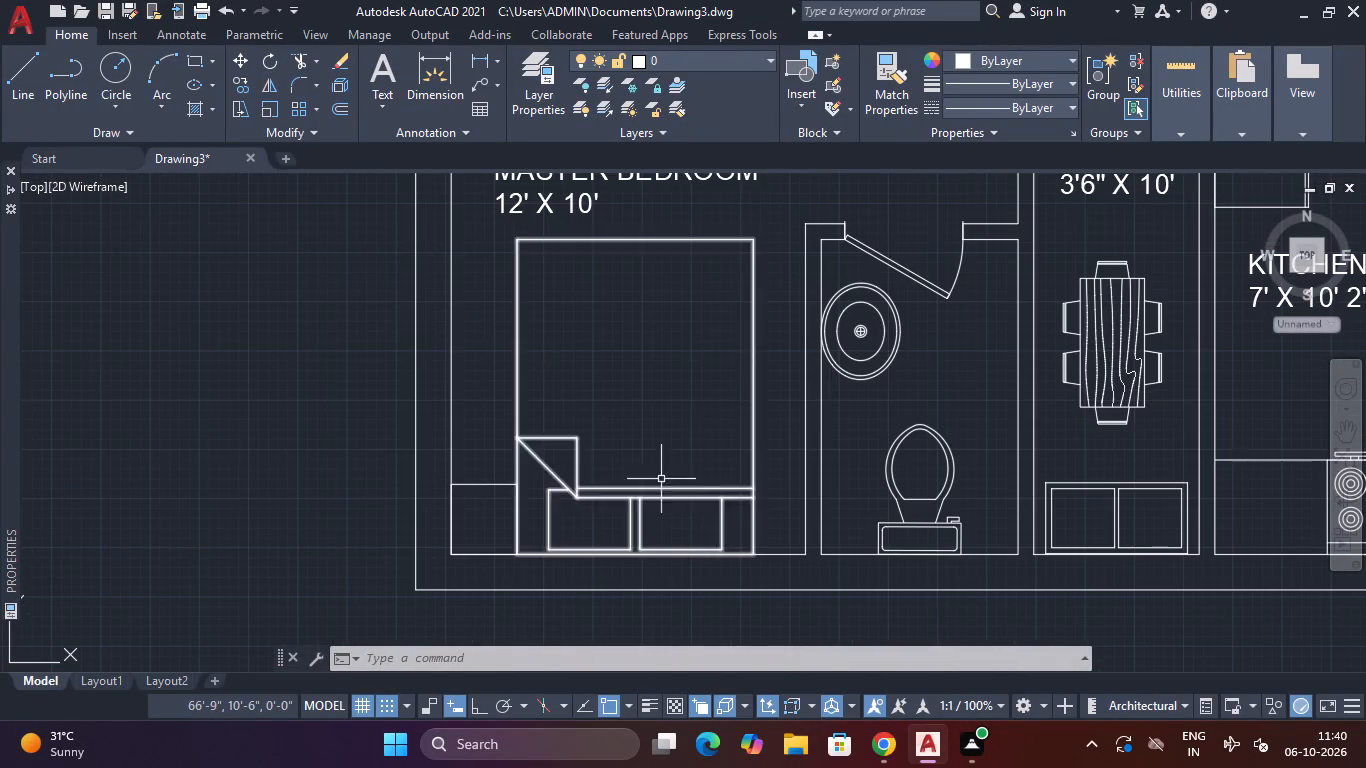
pyautogui.moveTo(765, 455); pyautogui.dragTo(754, 463)
pyautogui.click(474, 533)
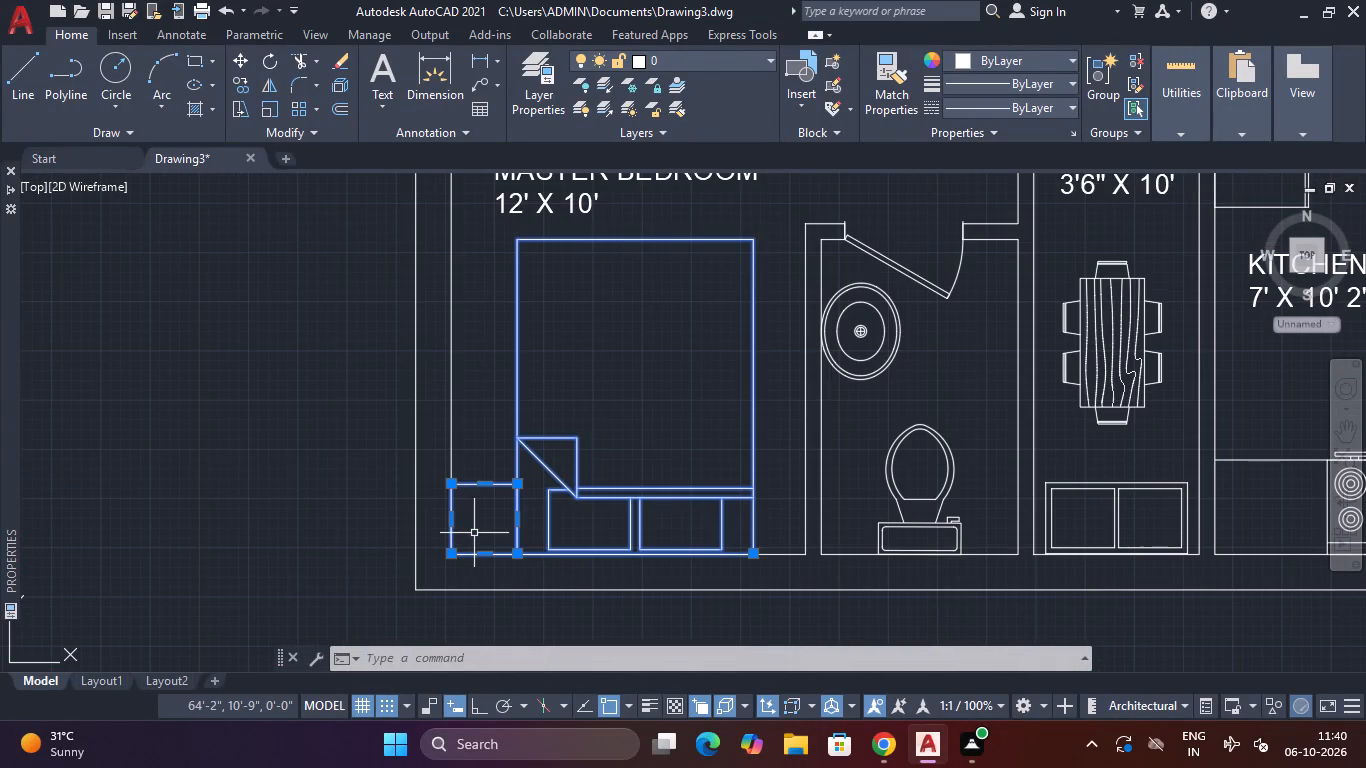
pyautogui.write('M')
pyautogui.press('space')
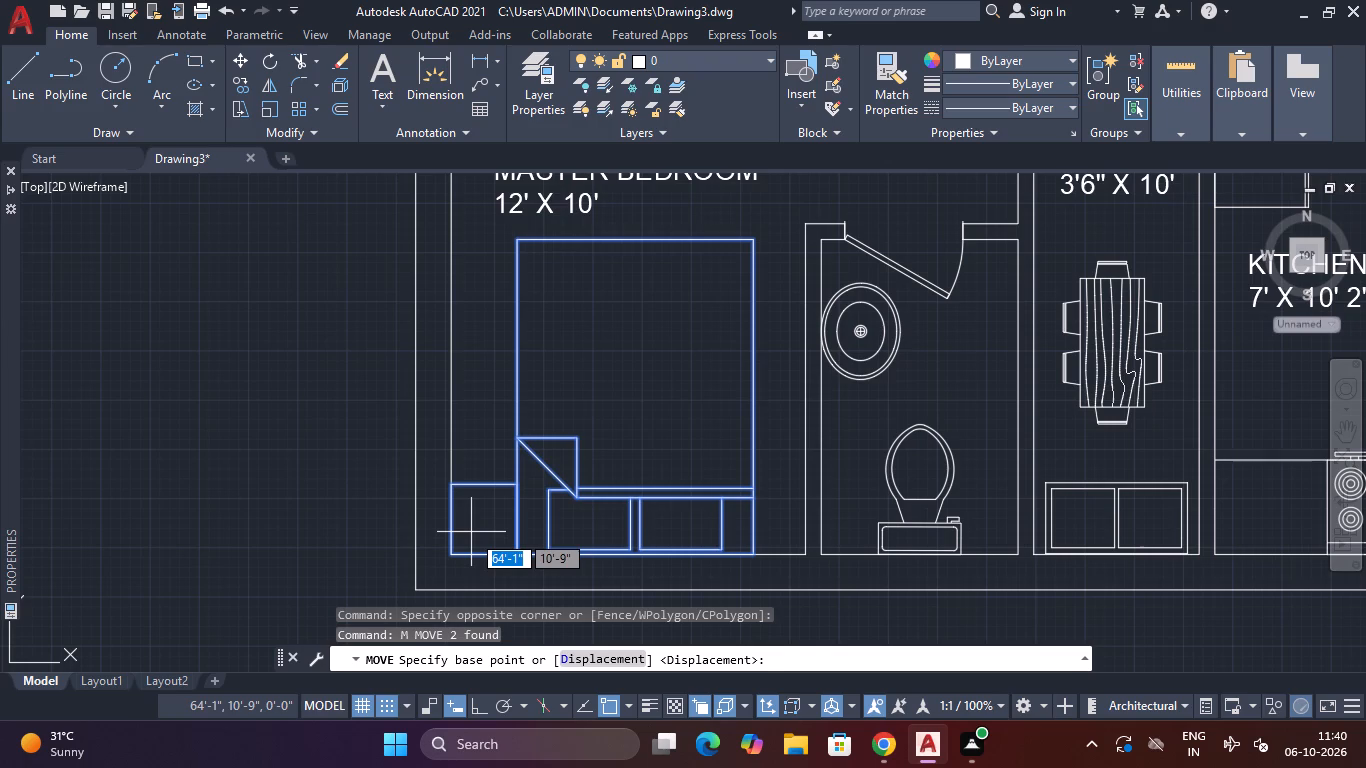
pyautogui.click(495, 531)
pyautogui.click(521, 520)
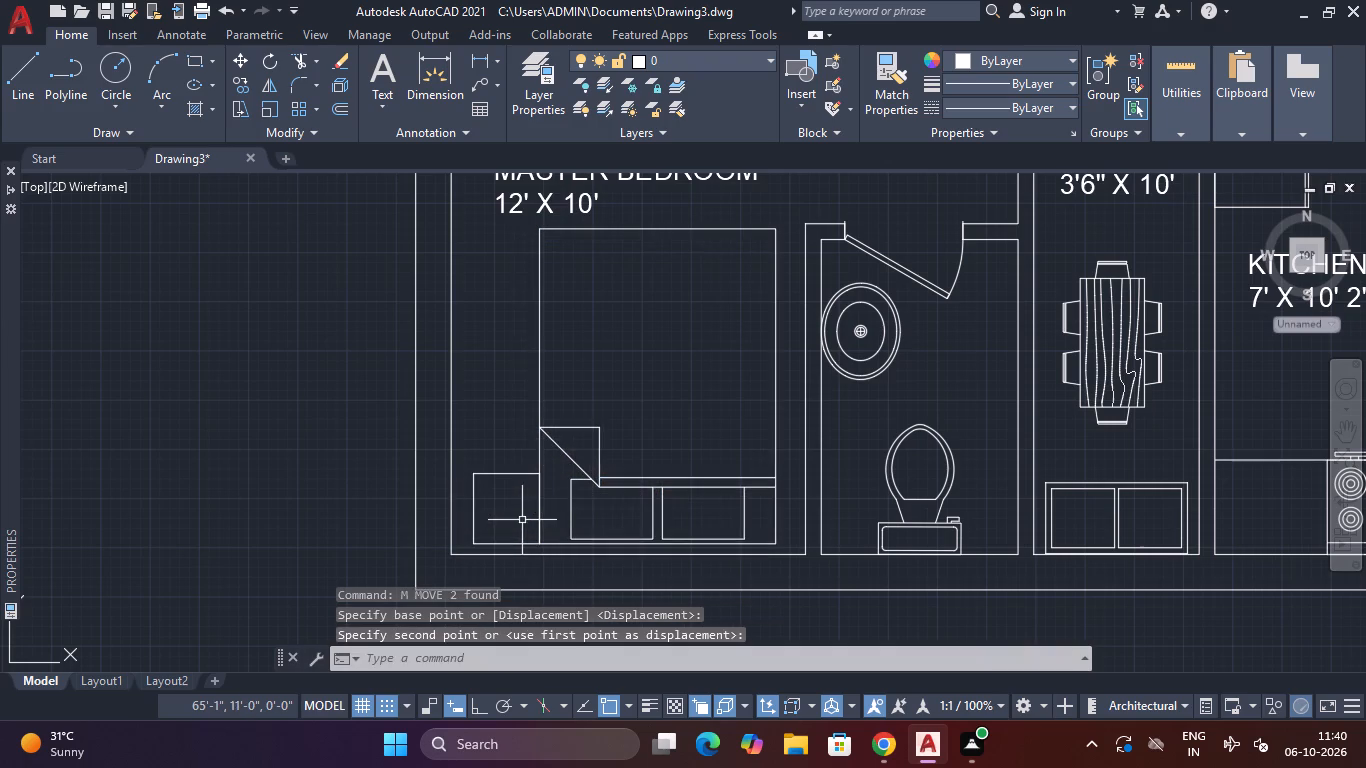
# Delete the grey solid hatch from the wall between the foyer and the parking area.
pyautogui.scroll(-2, 608, 510)
pyautogui.moveTo(411, 537); pyautogui.dragTo(191, 512, button='middle')
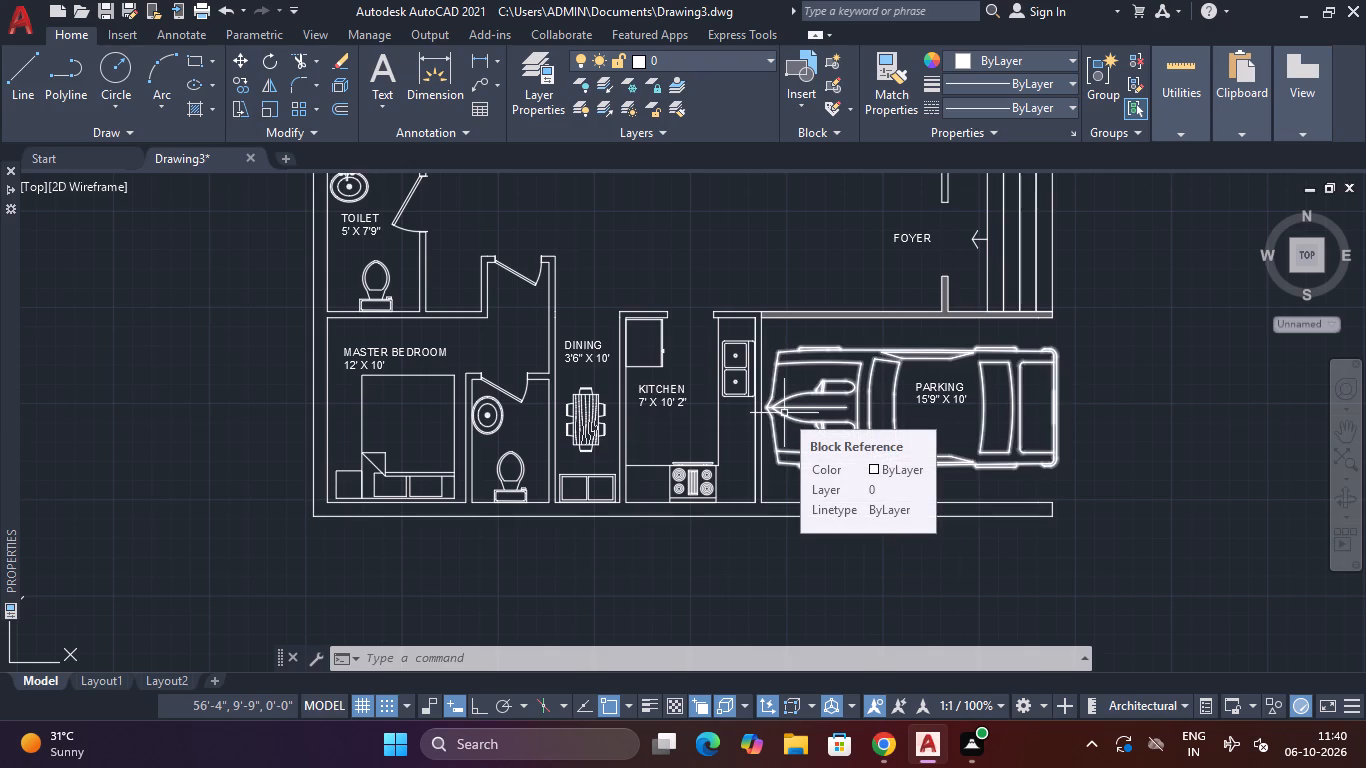
pyautogui.scroll(1, 784, 413)
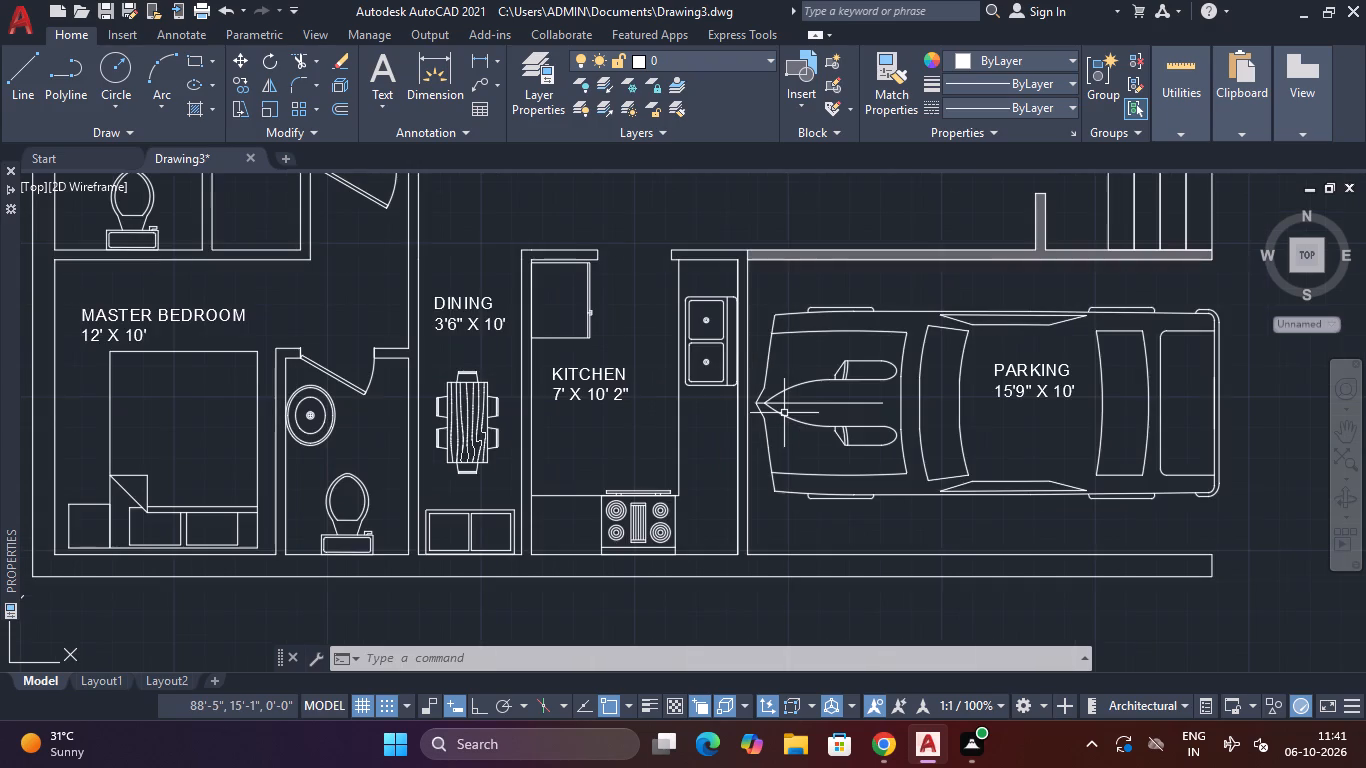
pyautogui.scroll(-2, 784, 413)
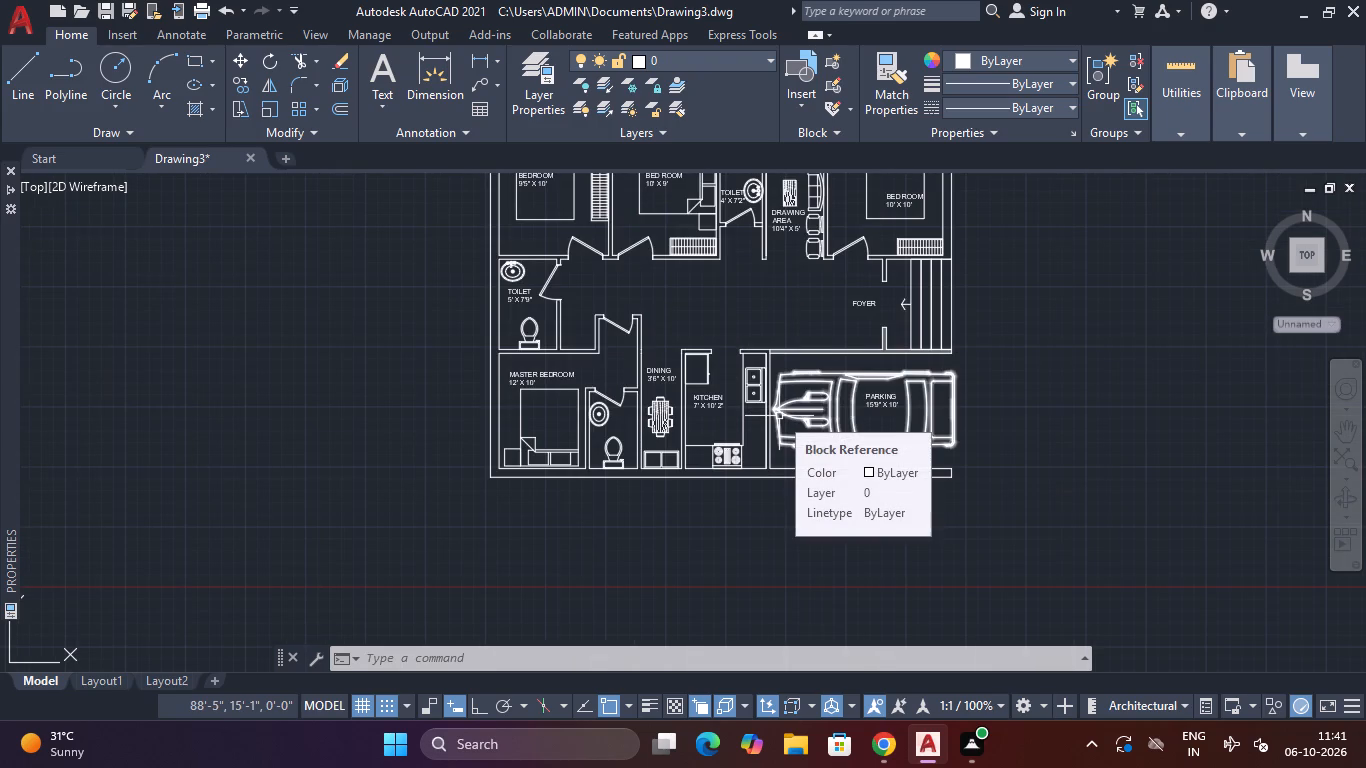
pyautogui.scroll(-1, 777, 417)
pyautogui.scroll(3, 777, 417)
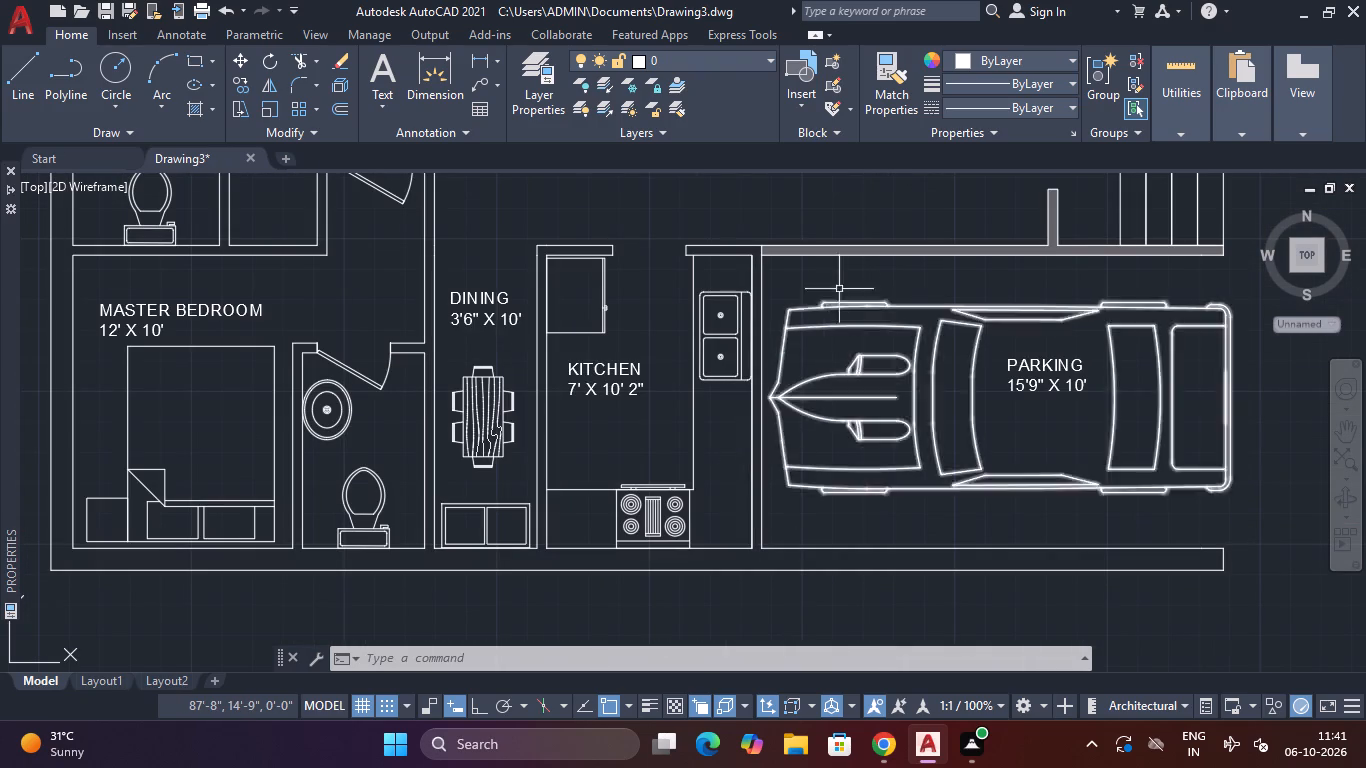
pyautogui.scroll(3, 843, 268)
pyautogui.click(843, 204)
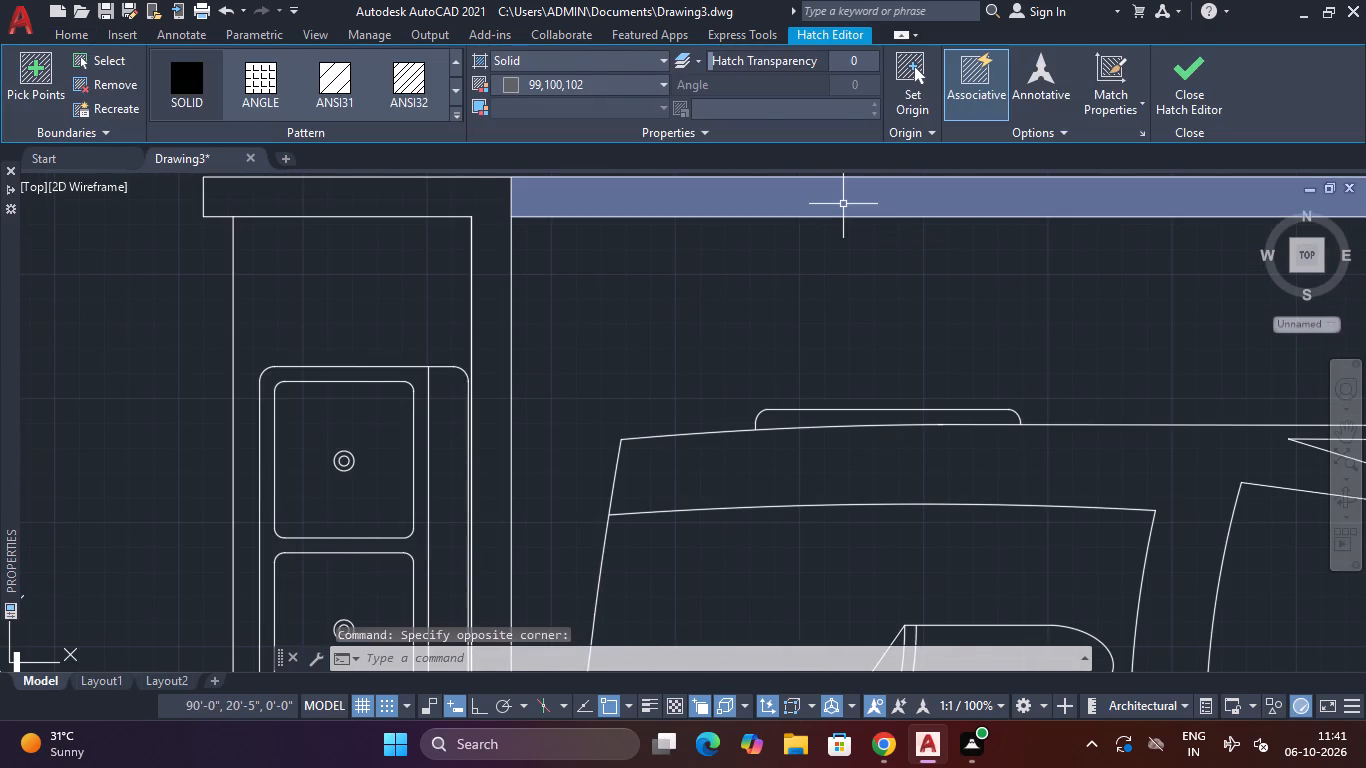
pyautogui.press('Delete')
# Examine the foyer, entrance steps and surrounding walls, and review the overall floor plan.
pyautogui.scroll(-3, 832, 249)
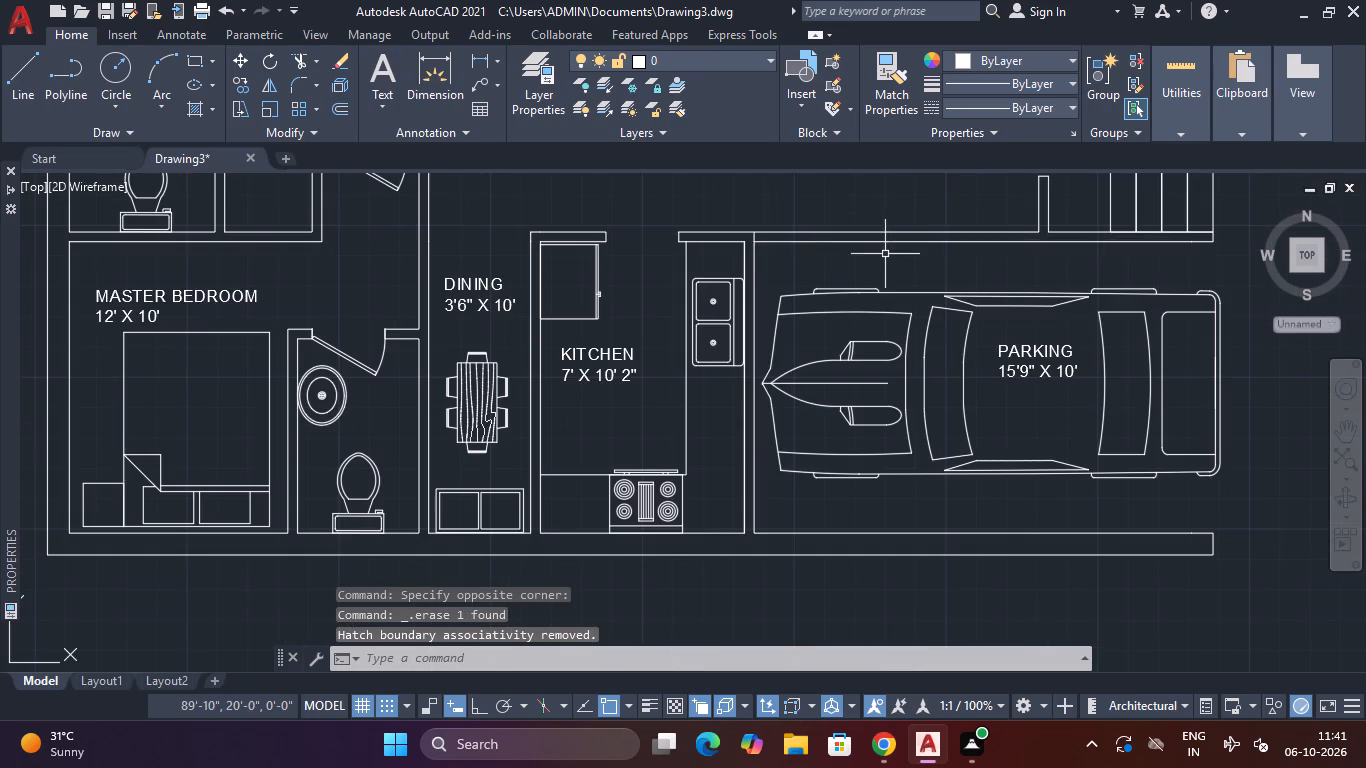
pyautogui.moveTo(890, 225); pyautogui.dragTo(830, 417, button='middle')
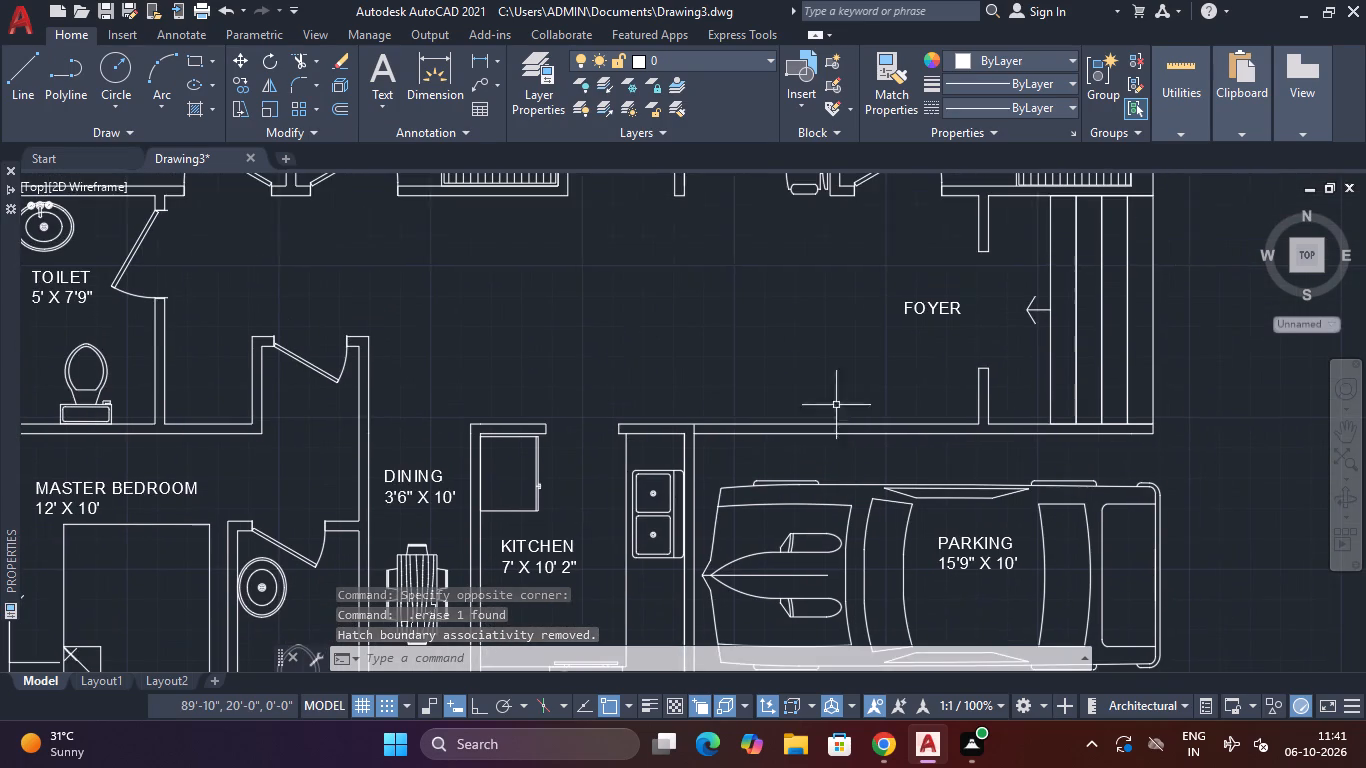
pyautogui.scroll(-2, 868, 340)
pyautogui.scroll(3, 985, 319)
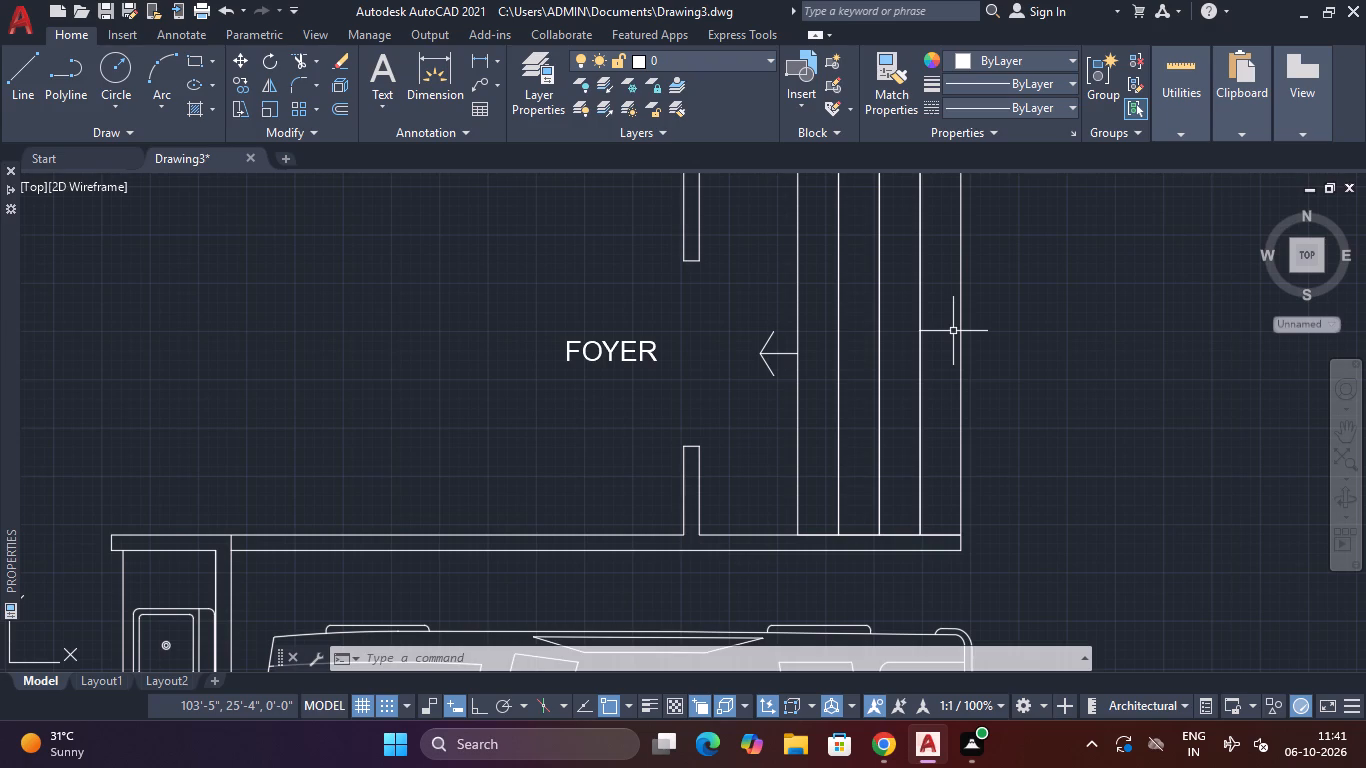
pyautogui.scroll(1, 953, 331)
pyautogui.scroll(-2, 951, 333)
pyautogui.scroll(2, 824, 391)
pyautogui.scroll(-3, 824, 391)
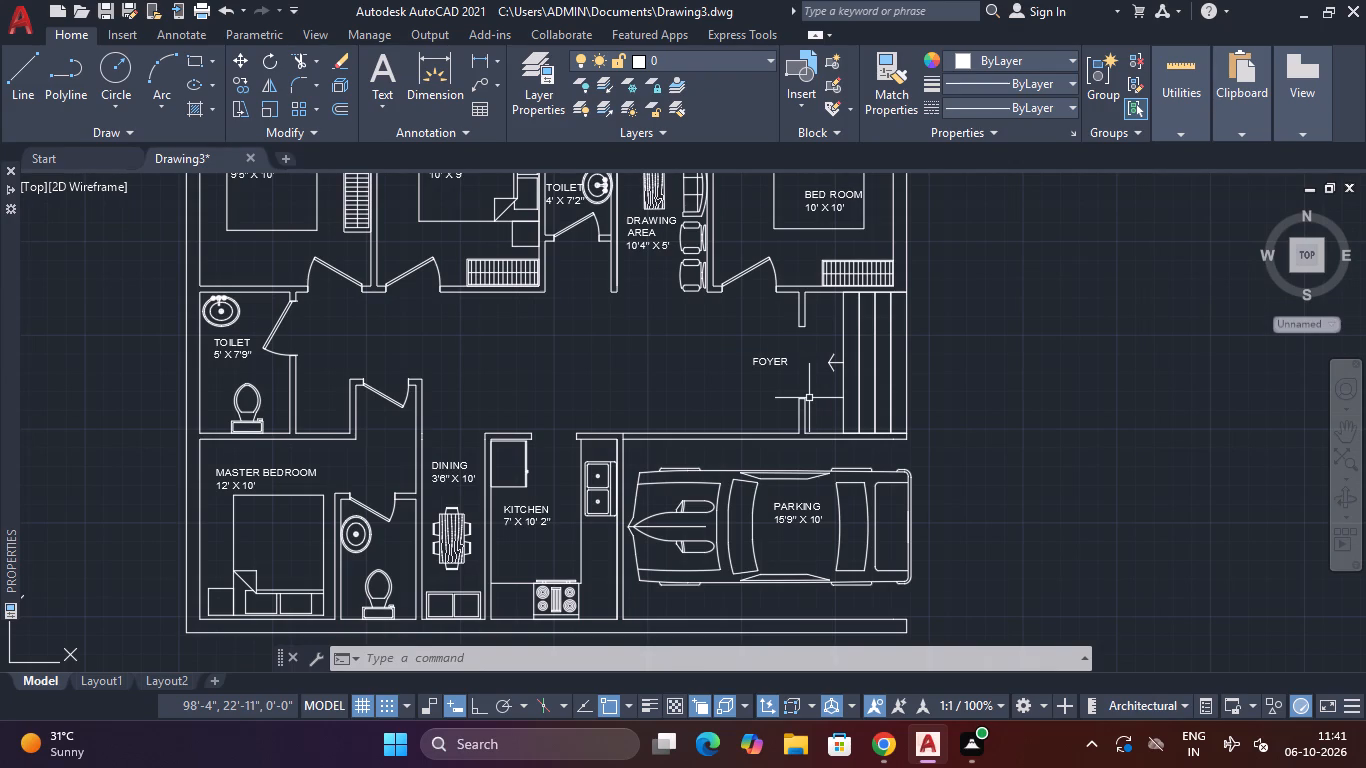
pyautogui.scroll(1, 780, 390)
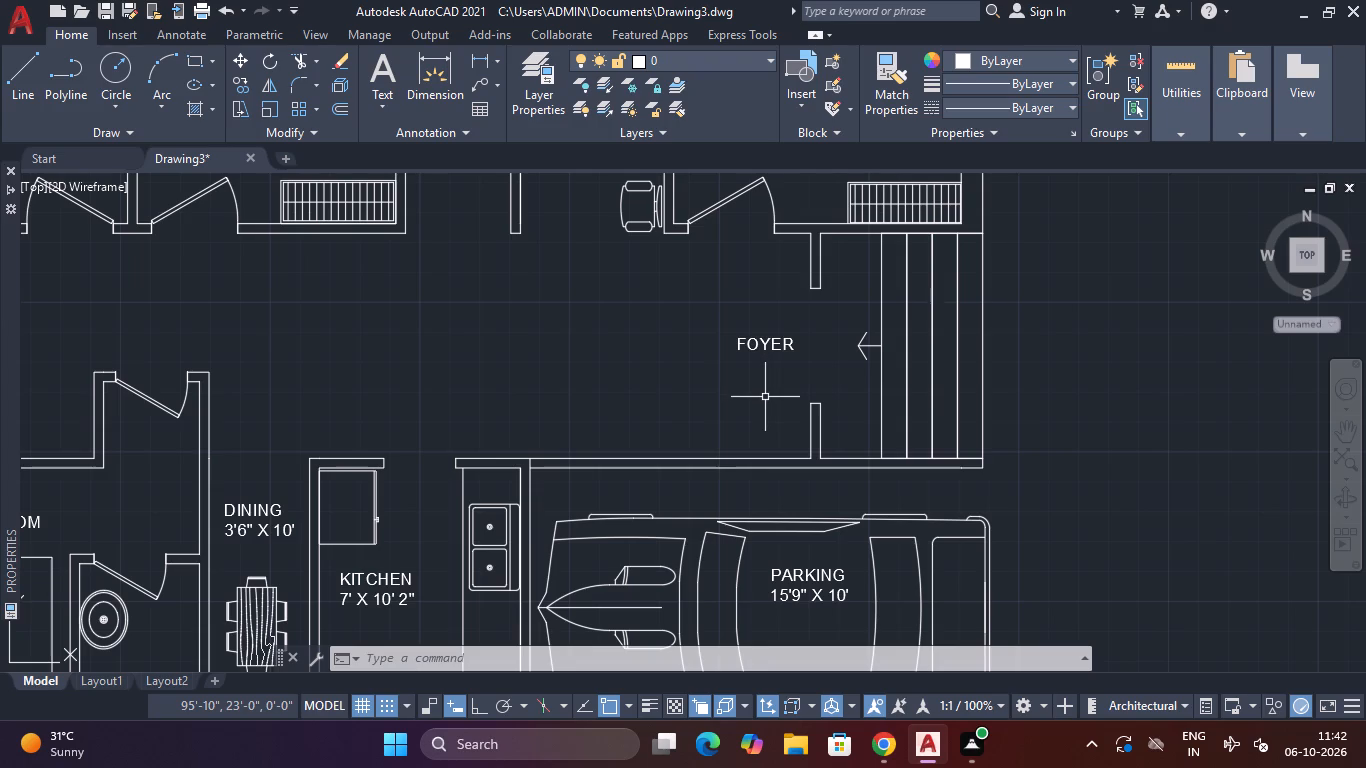
pyautogui.scroll(3, 753, 404)
pyautogui.scroll(-4, 753, 404)
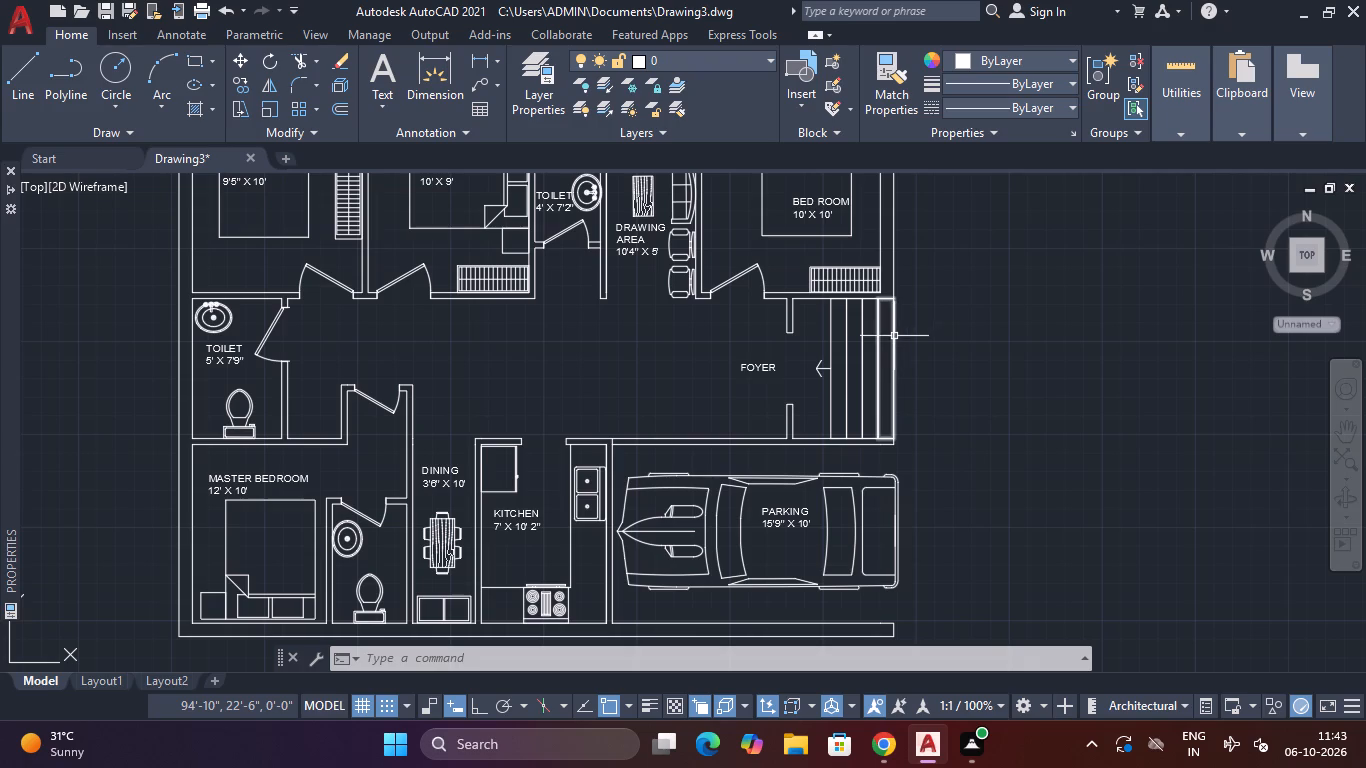
pyautogui.scroll(1, 840, 411)
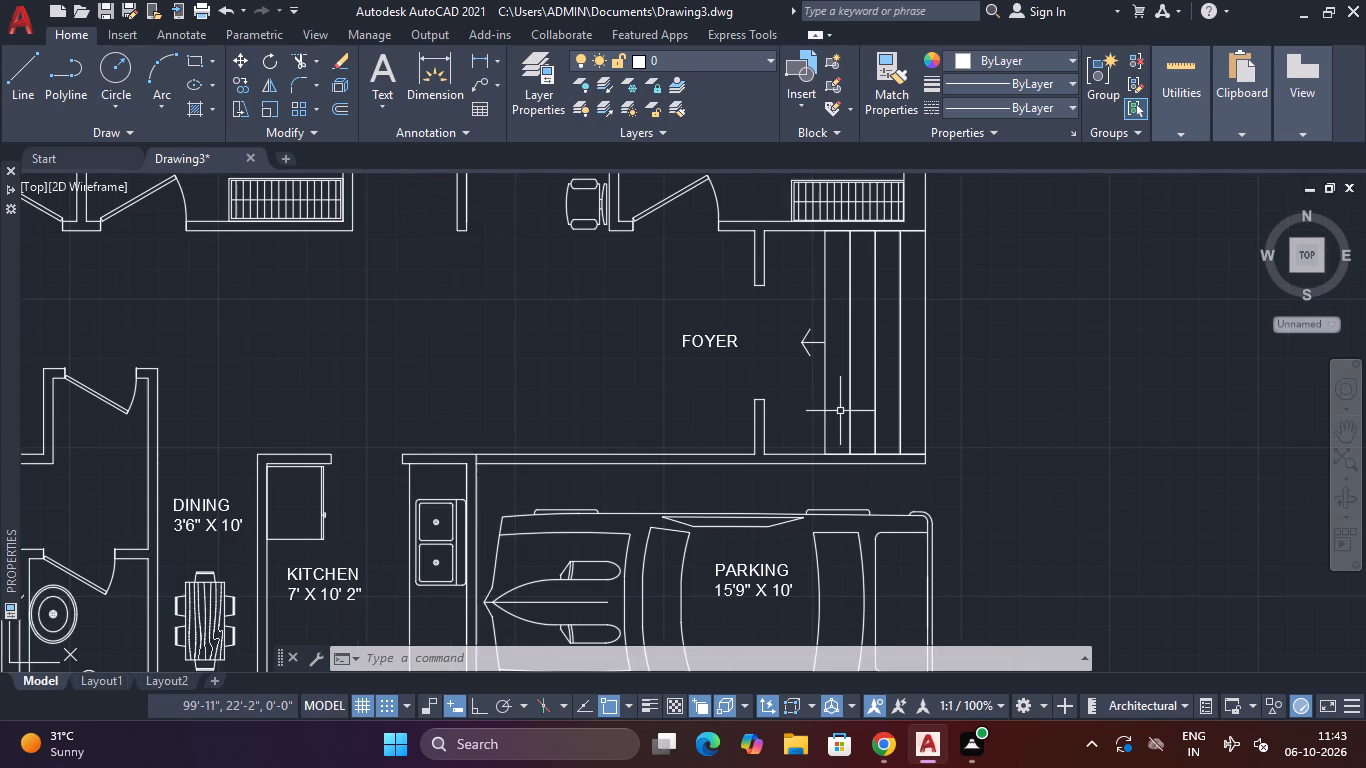
pyautogui.scroll(-1, 840, 411)
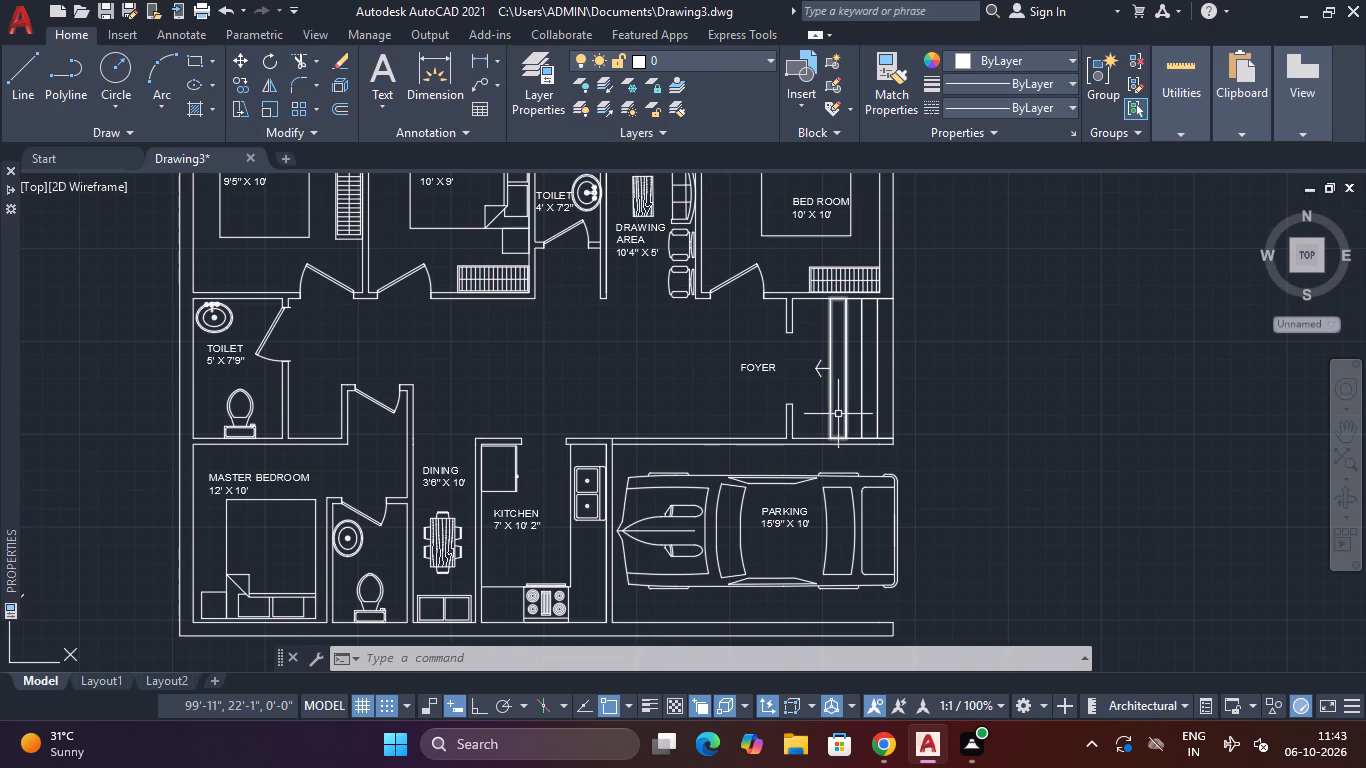
pyautogui.scroll(-3, 840, 412)
pyautogui.scroll(2, 834, 415)
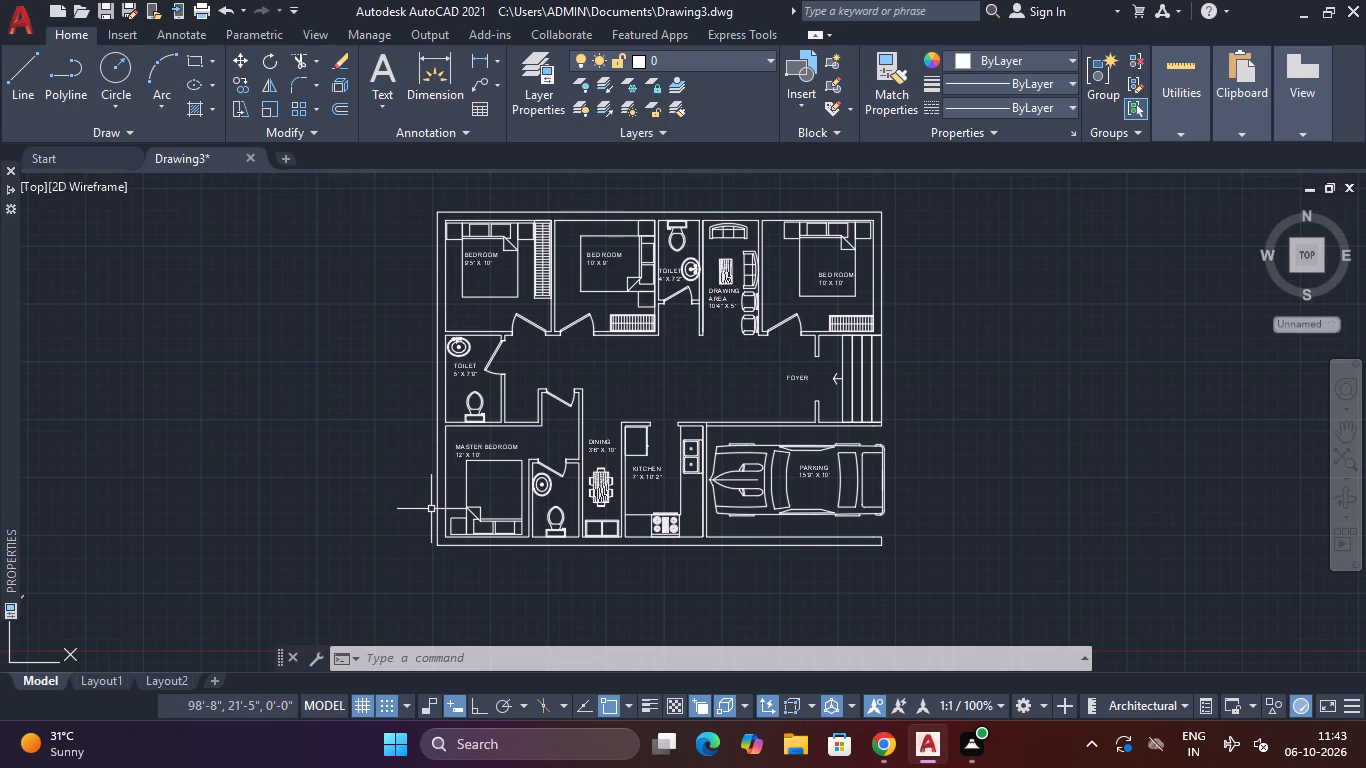
pyautogui.scroll(1, 431, 509)
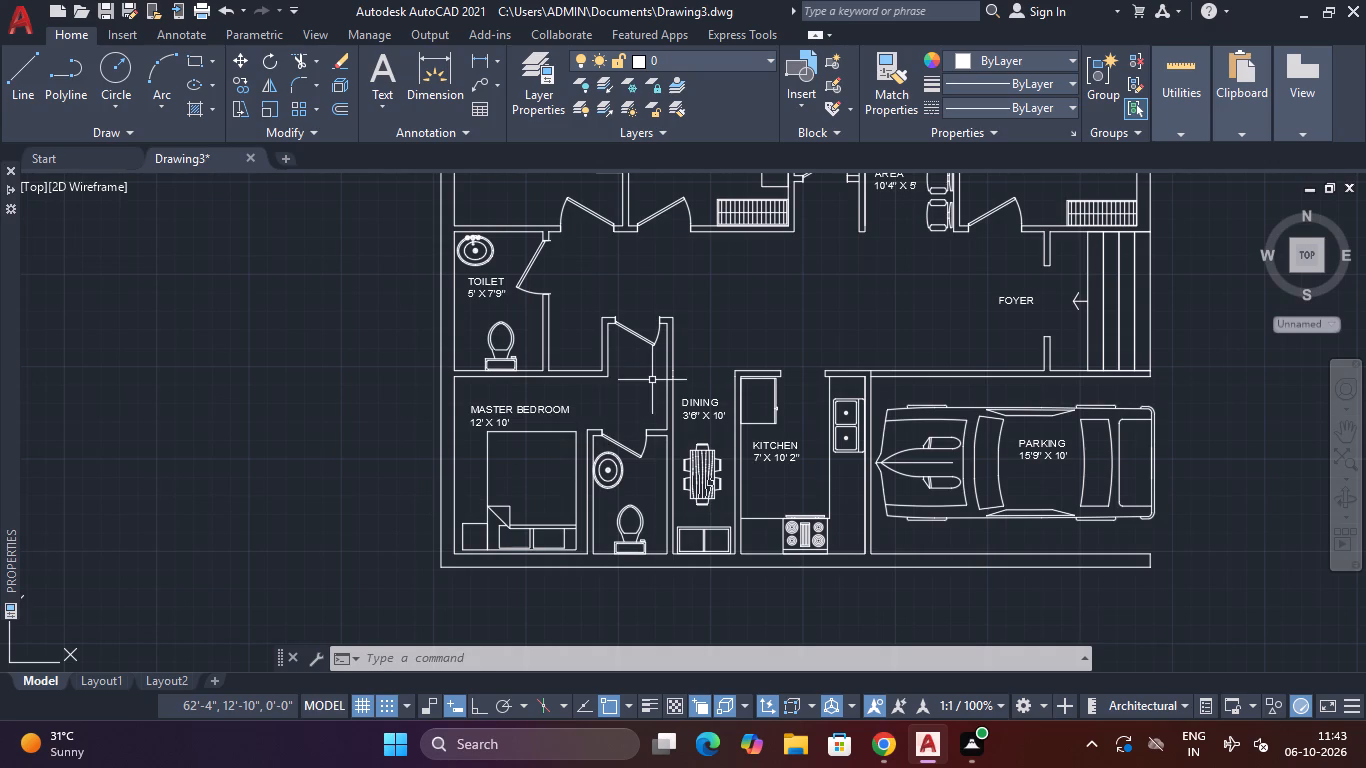
pyautogui.scroll(2, 785, 285)
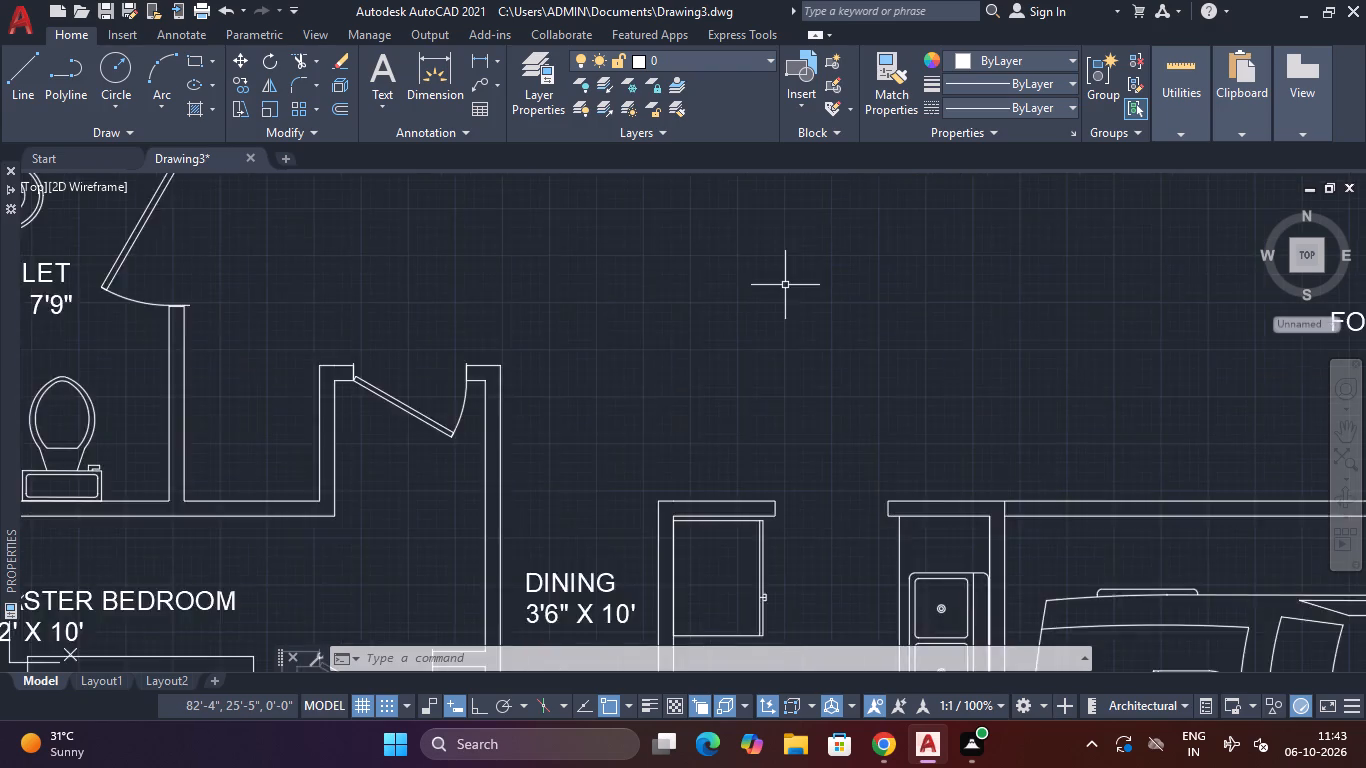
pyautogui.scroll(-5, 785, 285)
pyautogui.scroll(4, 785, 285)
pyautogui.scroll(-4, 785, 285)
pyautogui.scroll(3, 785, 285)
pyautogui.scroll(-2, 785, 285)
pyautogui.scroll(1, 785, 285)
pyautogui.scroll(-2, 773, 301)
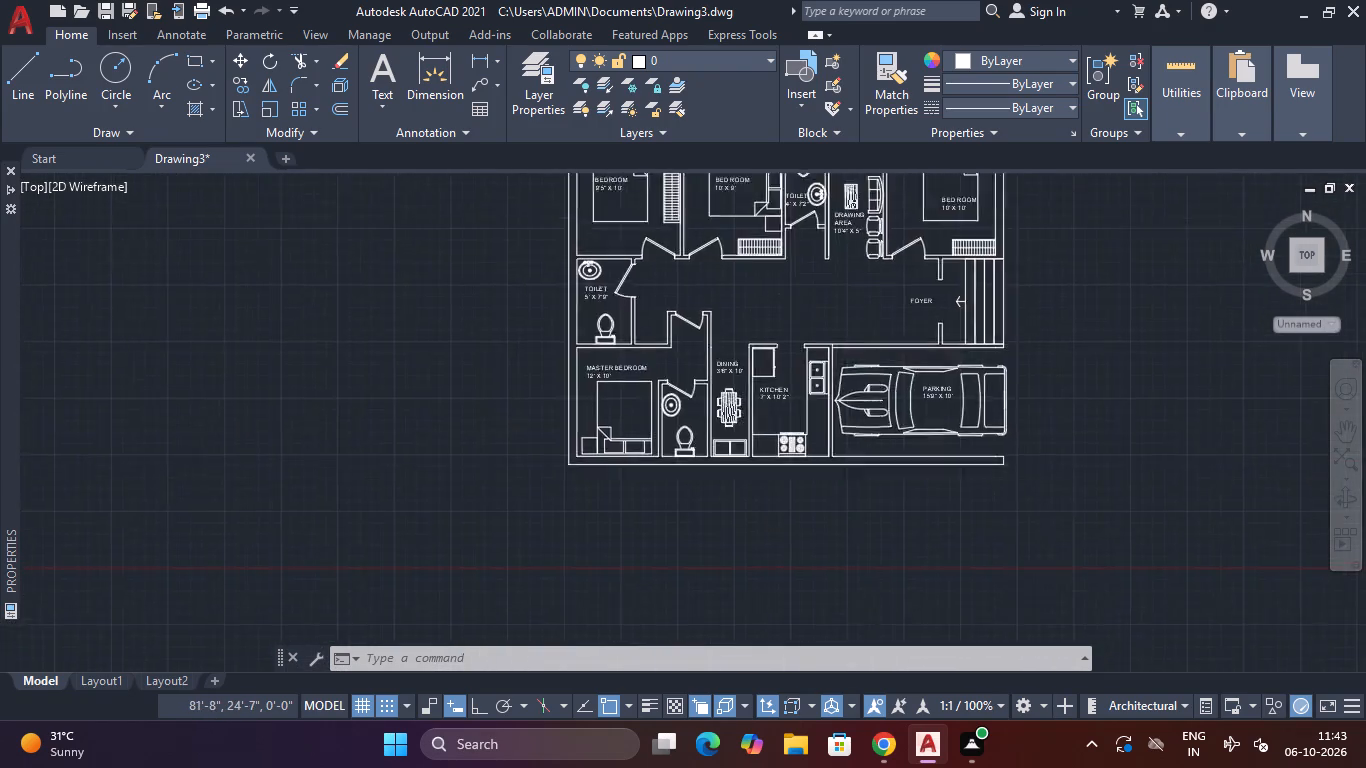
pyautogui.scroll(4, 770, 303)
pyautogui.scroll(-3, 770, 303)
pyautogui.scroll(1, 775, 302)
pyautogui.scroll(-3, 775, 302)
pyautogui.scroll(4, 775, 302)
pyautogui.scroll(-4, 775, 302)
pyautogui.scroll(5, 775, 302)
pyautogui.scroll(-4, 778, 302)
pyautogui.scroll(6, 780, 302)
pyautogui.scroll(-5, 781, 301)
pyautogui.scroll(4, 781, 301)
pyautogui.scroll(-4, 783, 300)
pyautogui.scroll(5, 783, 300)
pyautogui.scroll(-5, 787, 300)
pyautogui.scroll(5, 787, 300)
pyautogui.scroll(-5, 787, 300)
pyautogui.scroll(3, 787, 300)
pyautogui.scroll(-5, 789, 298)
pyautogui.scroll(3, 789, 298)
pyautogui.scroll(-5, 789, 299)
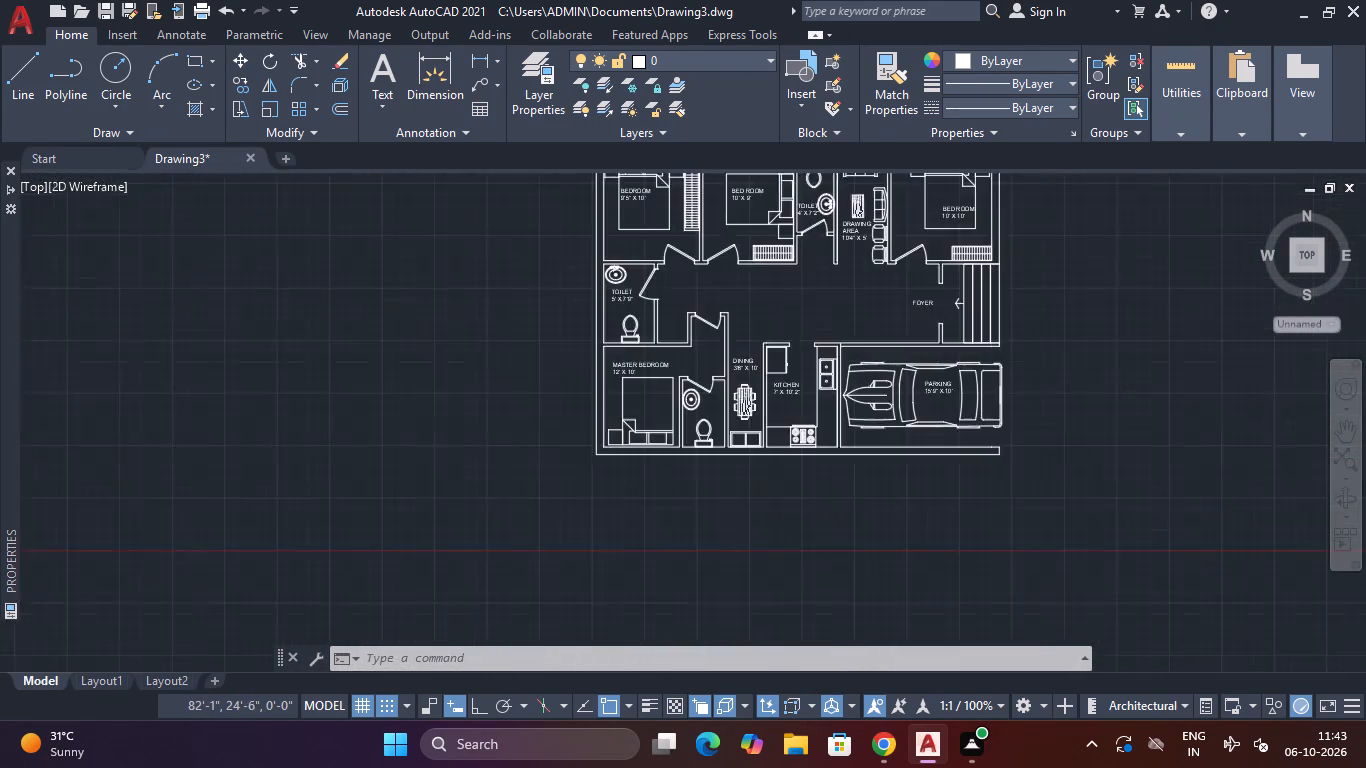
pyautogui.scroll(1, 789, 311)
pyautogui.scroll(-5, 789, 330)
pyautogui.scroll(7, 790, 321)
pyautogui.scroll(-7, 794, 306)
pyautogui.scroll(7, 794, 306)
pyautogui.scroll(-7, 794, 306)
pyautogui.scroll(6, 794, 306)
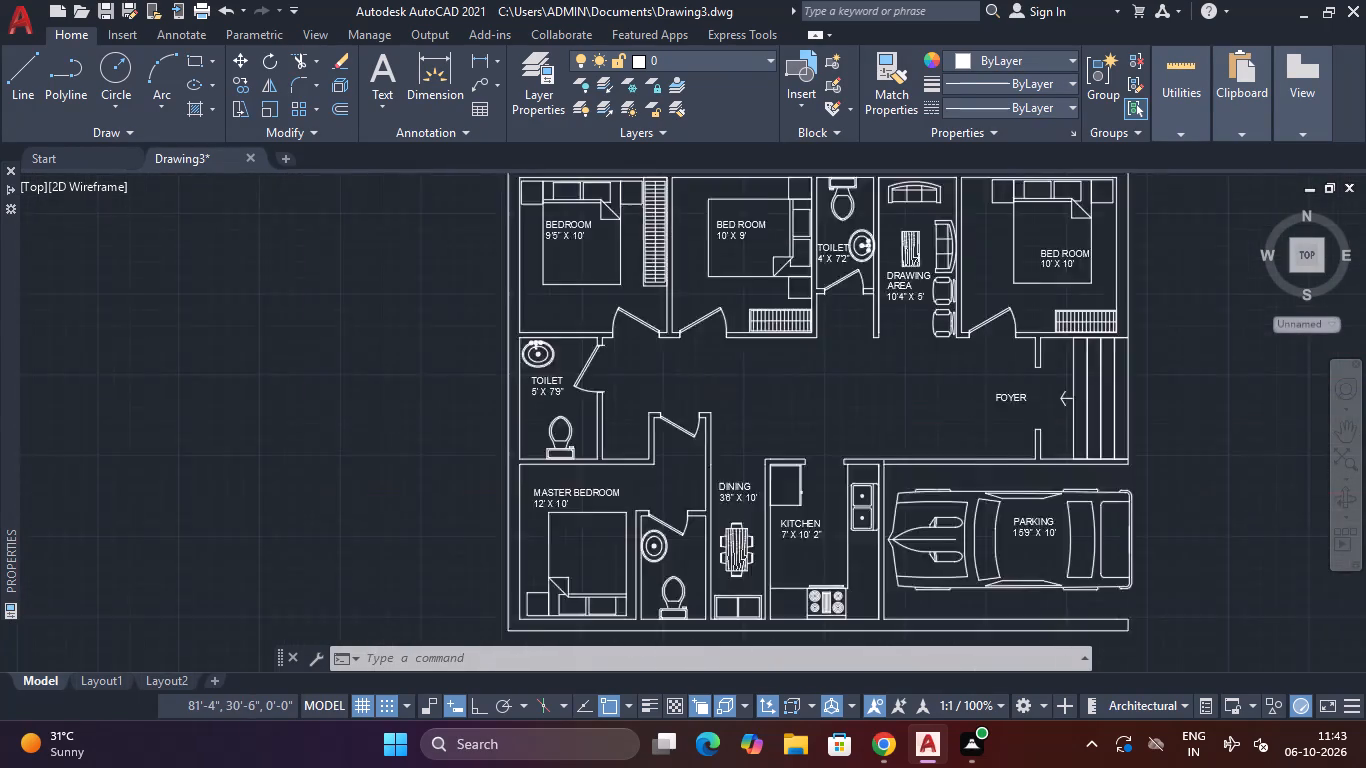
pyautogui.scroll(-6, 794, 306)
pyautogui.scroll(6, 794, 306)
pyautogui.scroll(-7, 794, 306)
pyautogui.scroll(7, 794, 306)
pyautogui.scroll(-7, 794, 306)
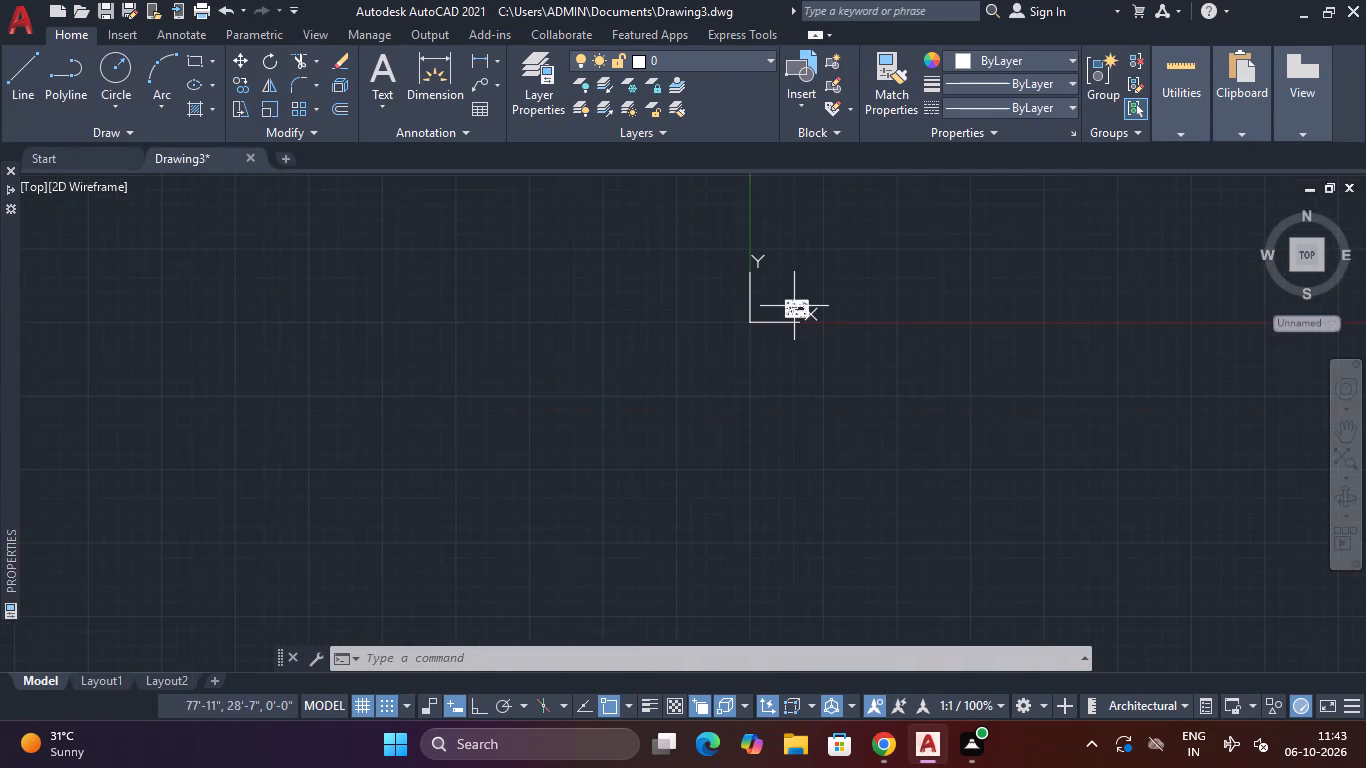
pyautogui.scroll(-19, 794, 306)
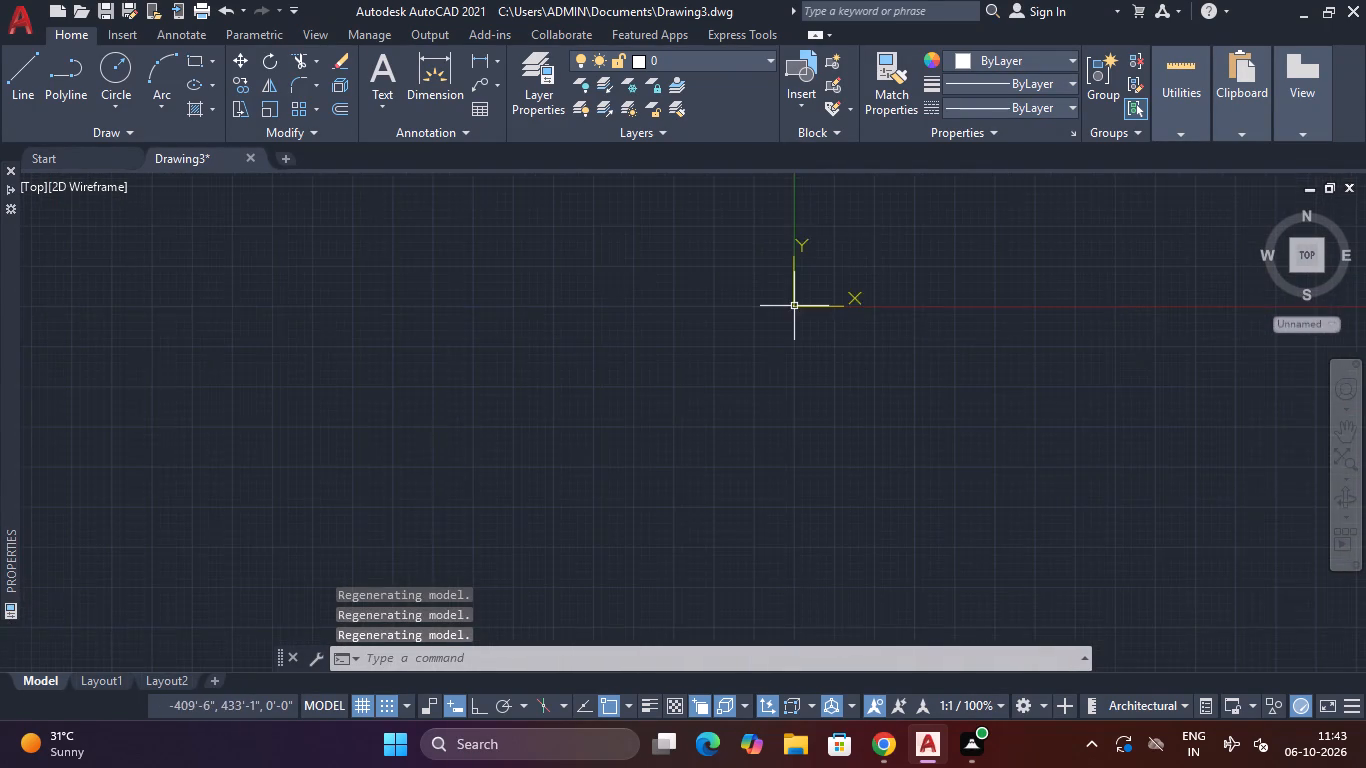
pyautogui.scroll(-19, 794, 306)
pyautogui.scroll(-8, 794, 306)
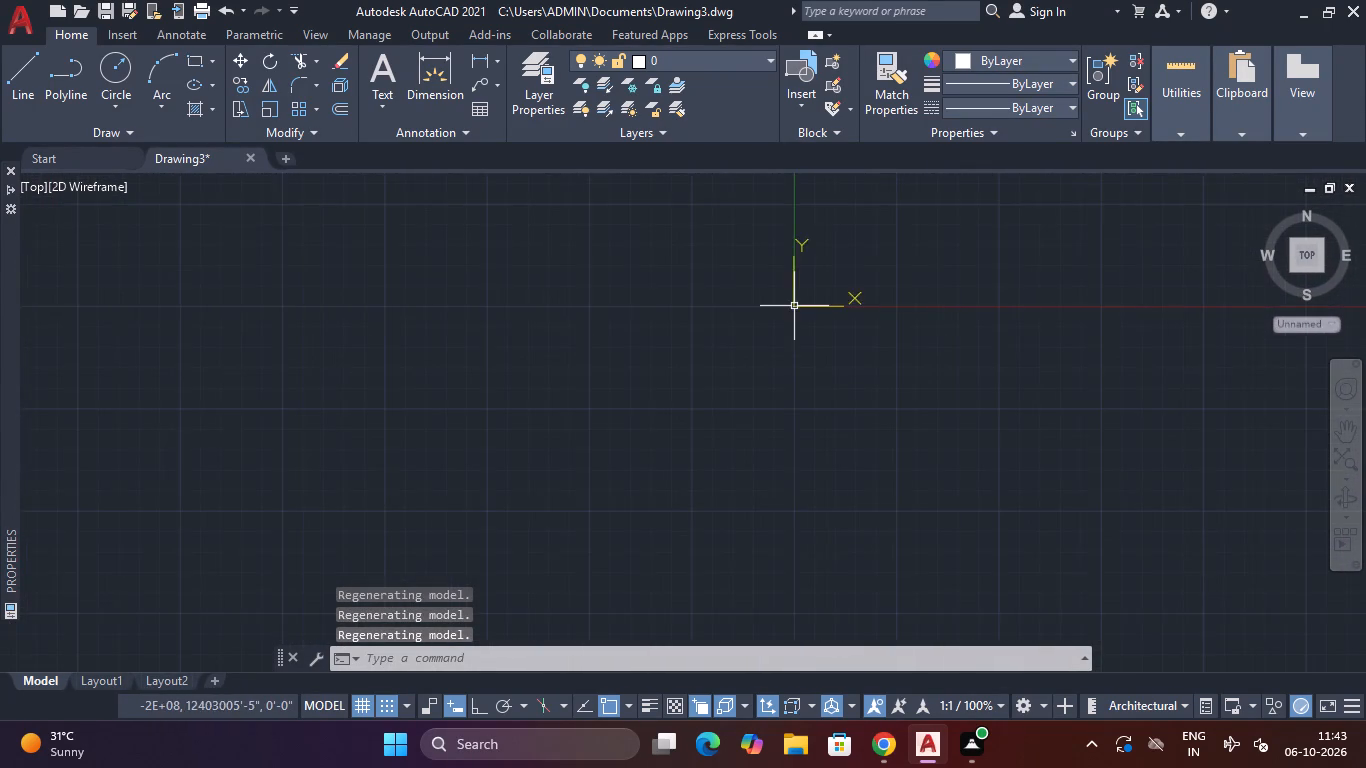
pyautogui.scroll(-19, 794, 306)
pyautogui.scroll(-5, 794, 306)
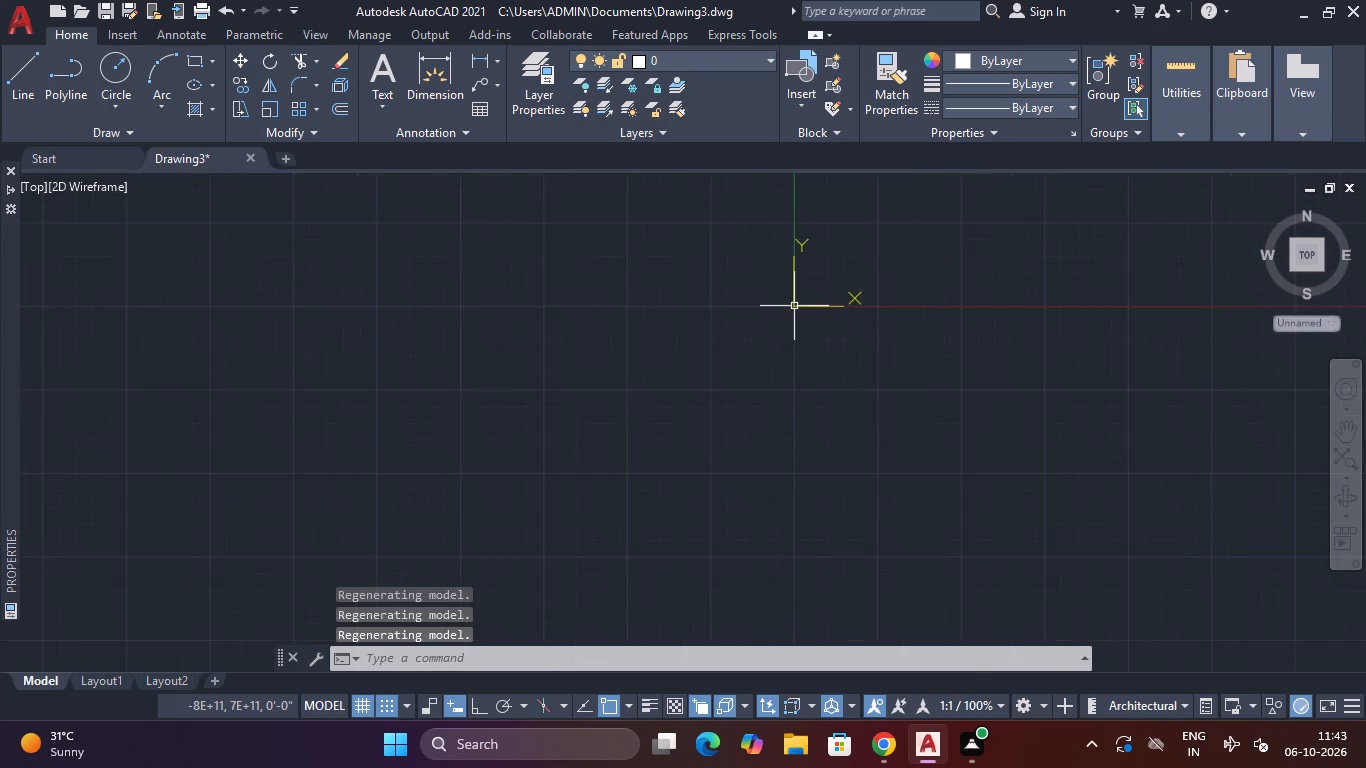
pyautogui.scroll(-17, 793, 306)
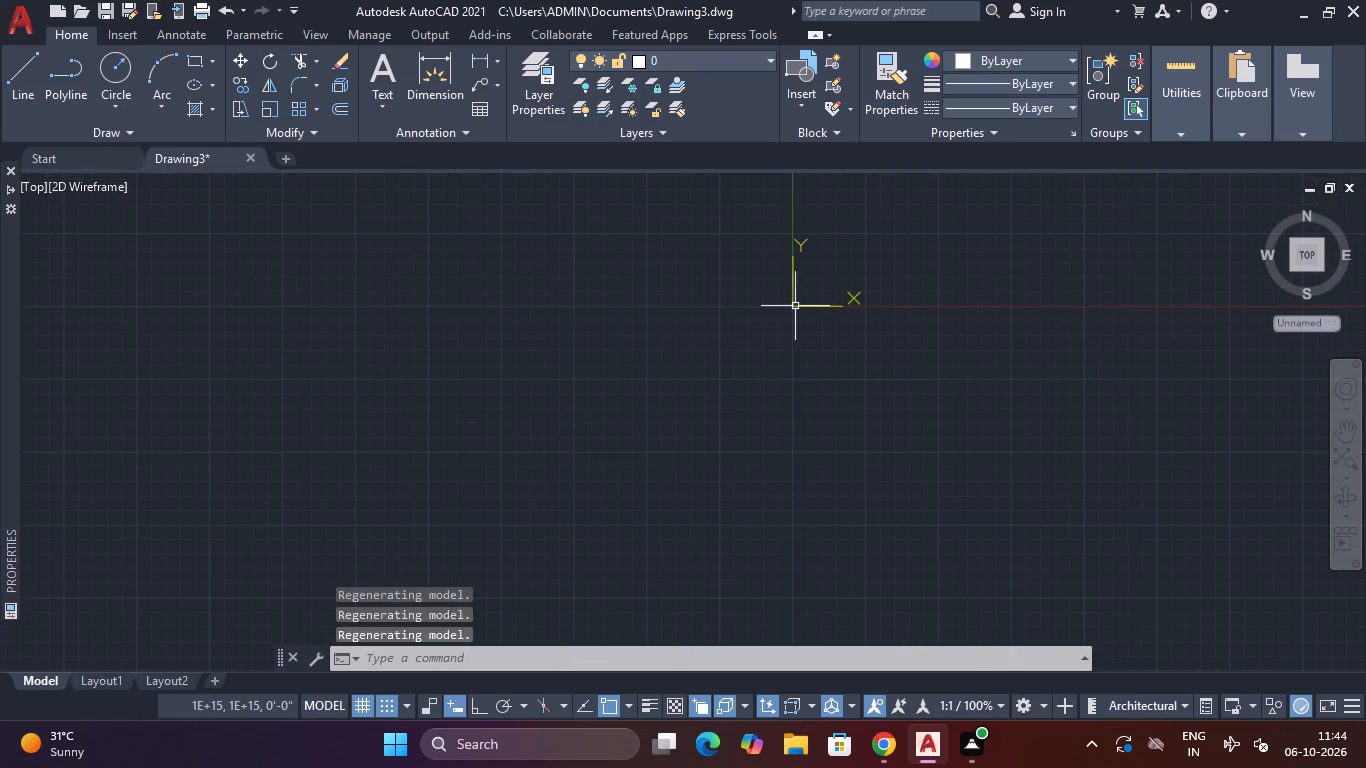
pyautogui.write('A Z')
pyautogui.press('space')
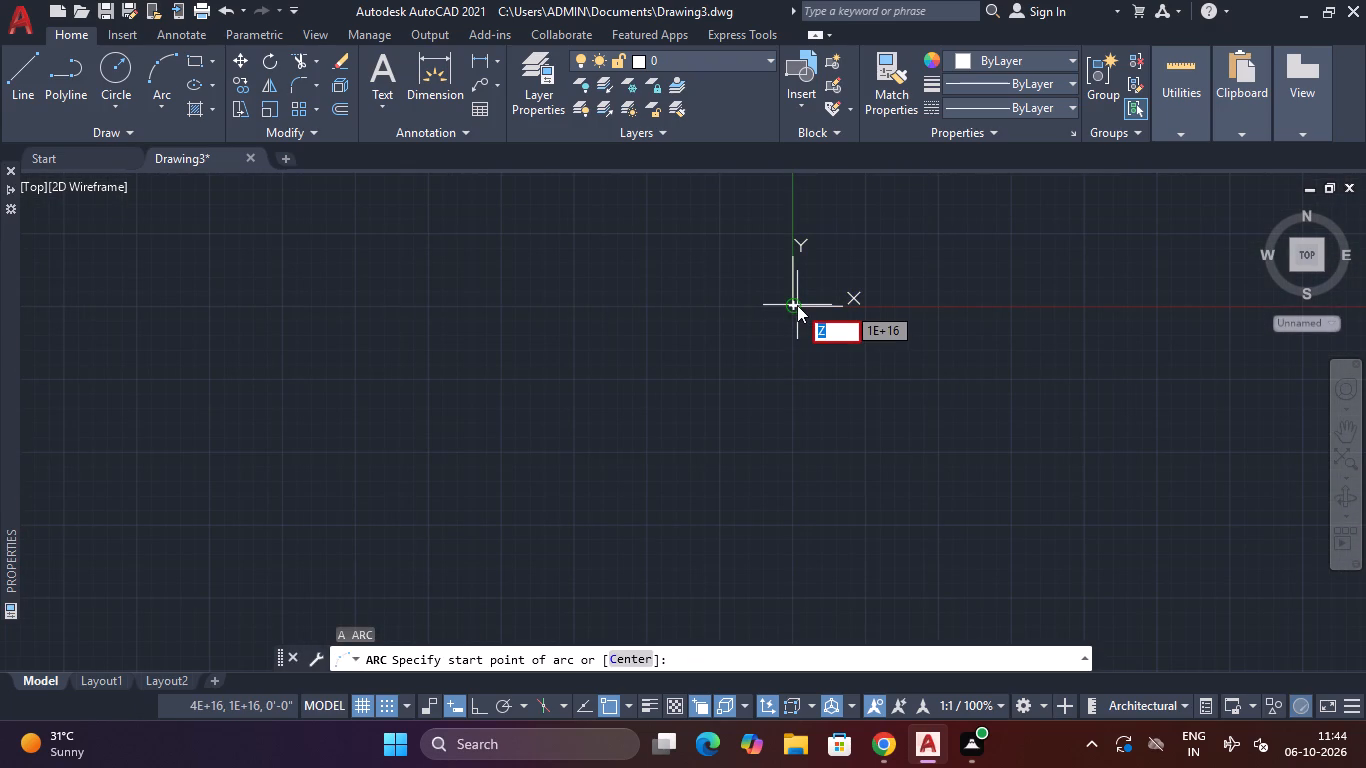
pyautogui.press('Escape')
# Zoom to the whole drawing with the All option and review the complete floor plan.
pyautogui.write('Z A')
pyautogui.press('space')
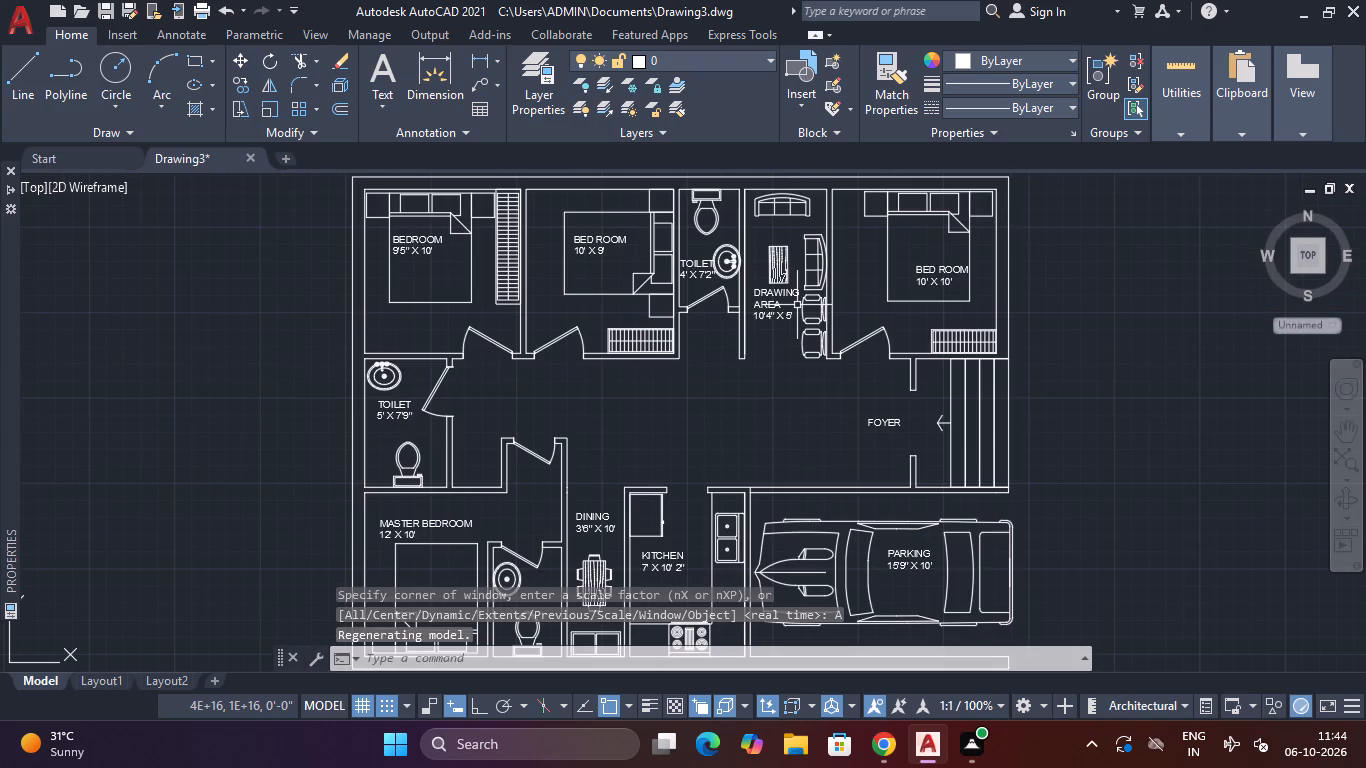
pyautogui.scroll(-20, 798, 305)
pyautogui.scroll(-1, 798, 305)
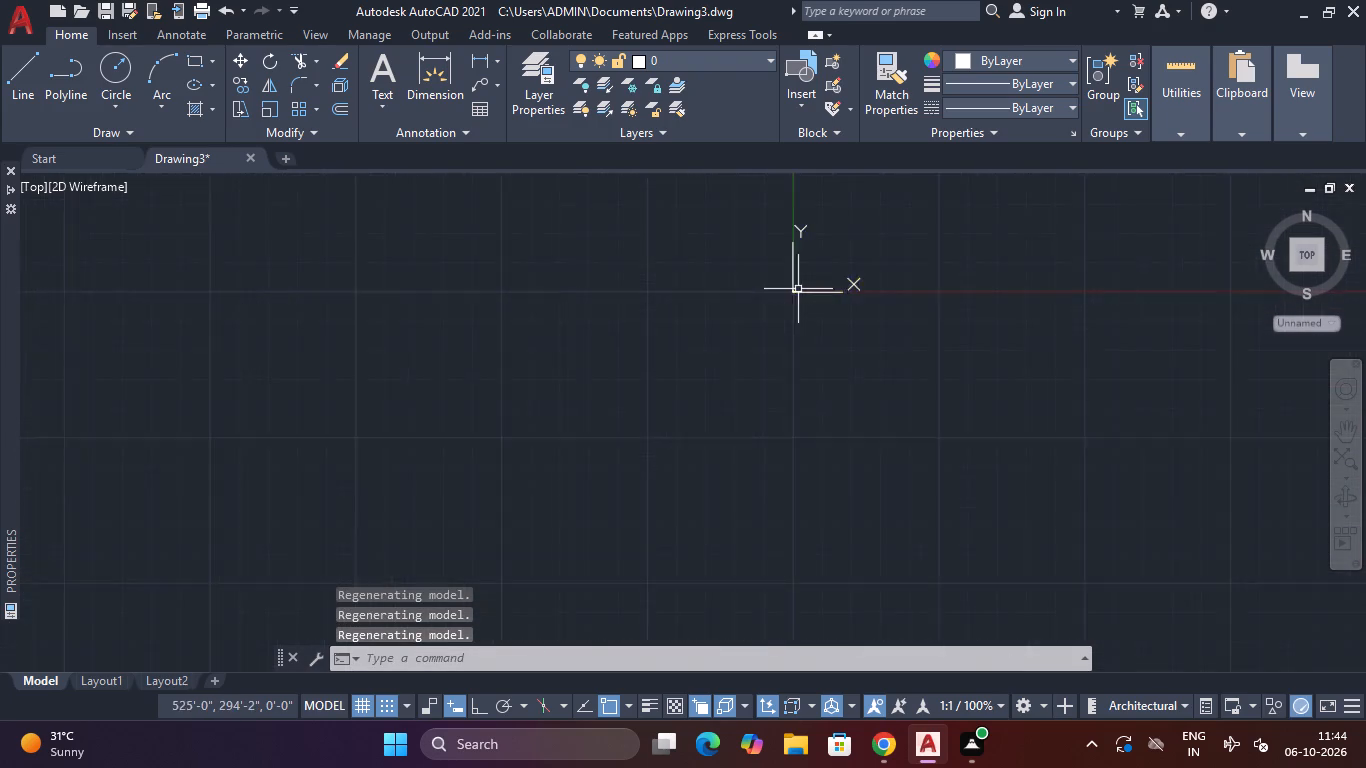
pyautogui.scroll(-16, 799, 289)
pyautogui.scroll(-20, 806, 288)
pyautogui.scroll(-3, 806, 288)
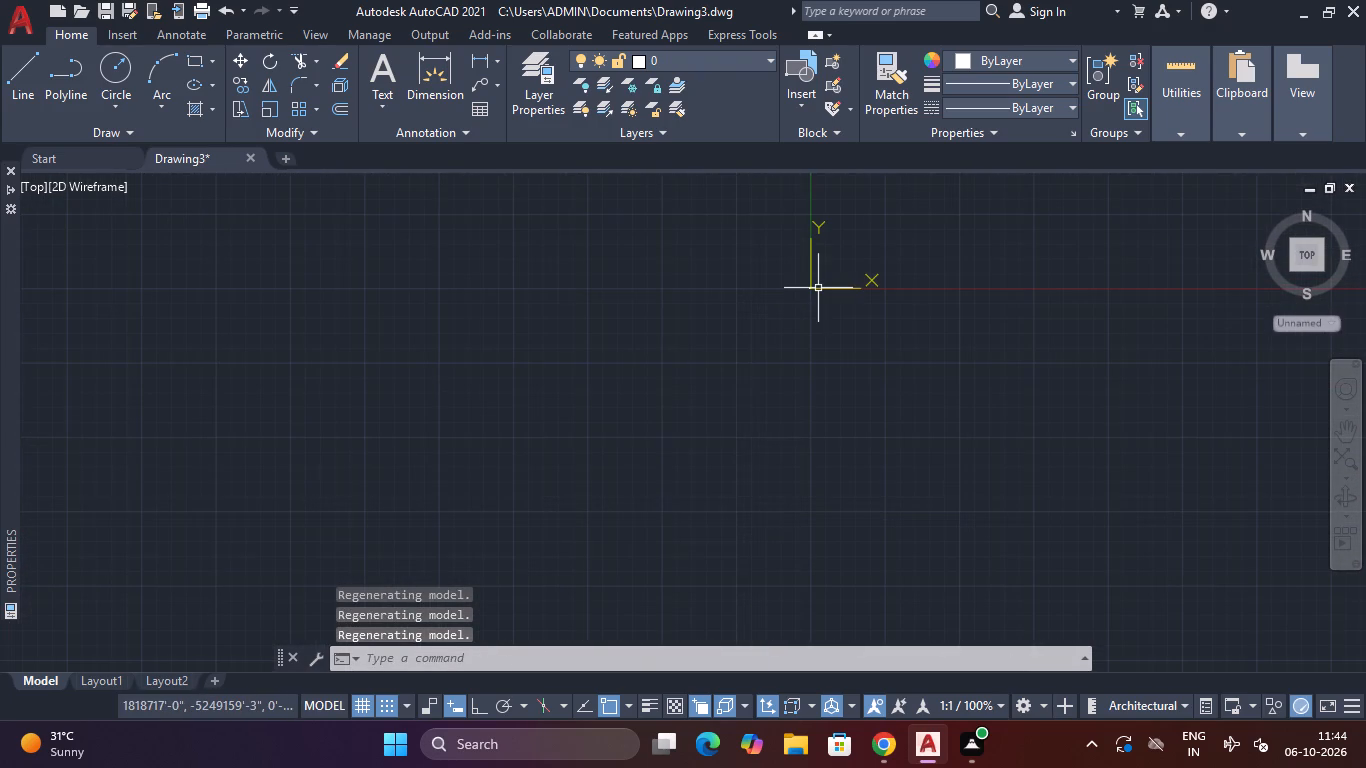
pyautogui.write('Z A')
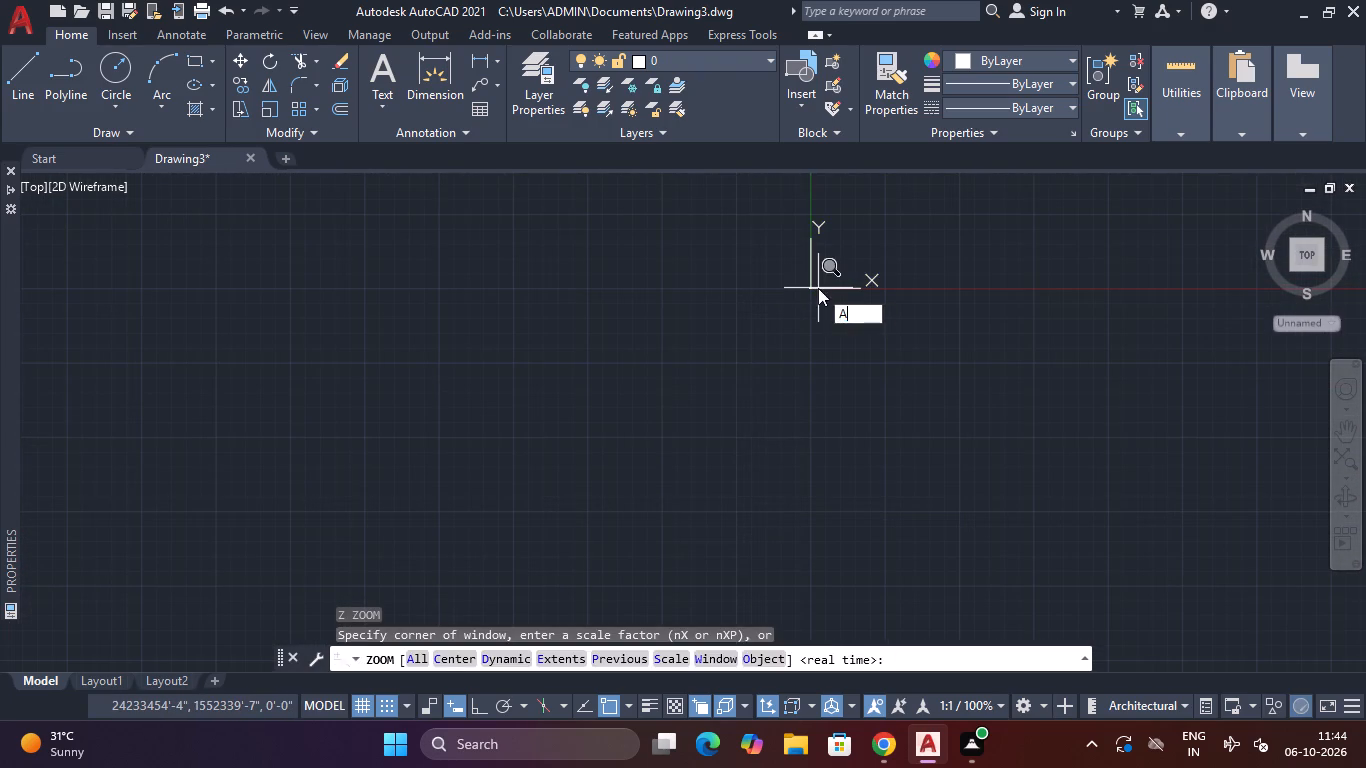
pyautogui.press('space')
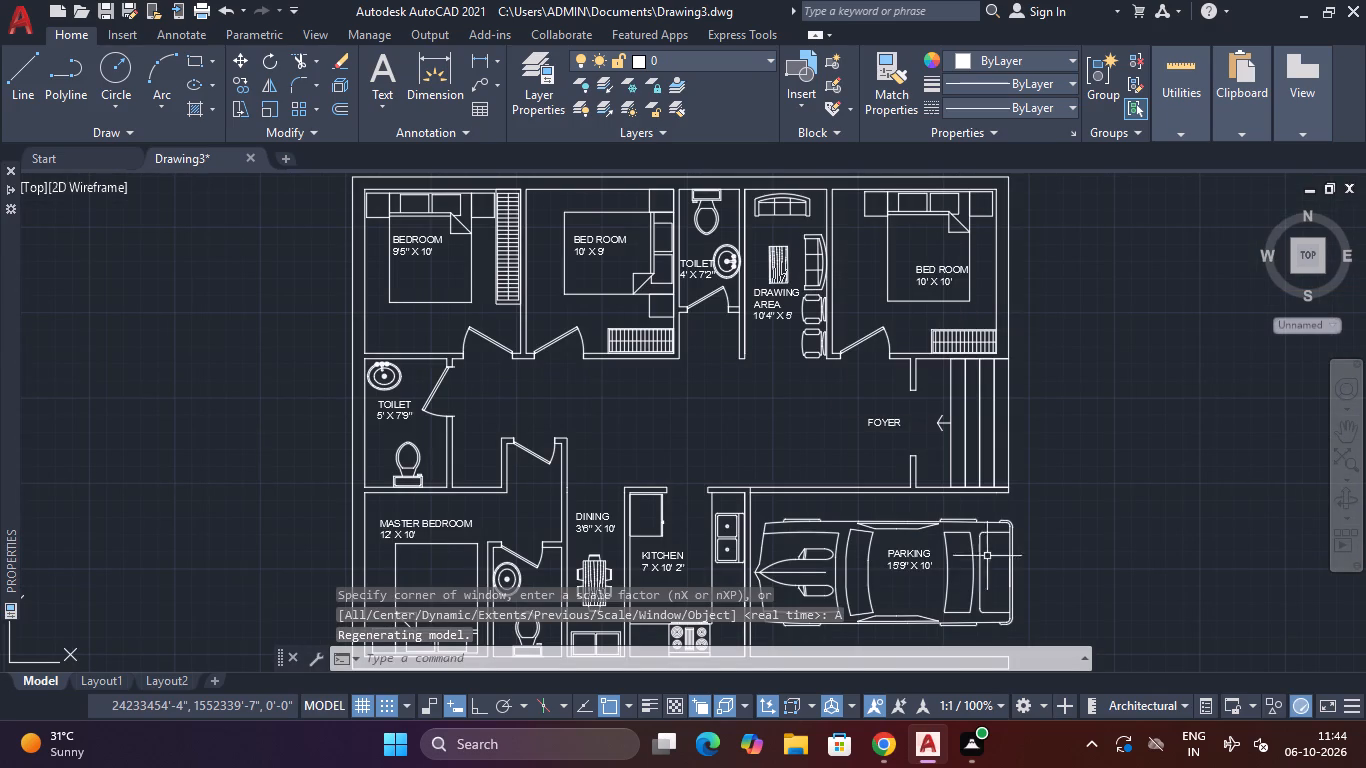